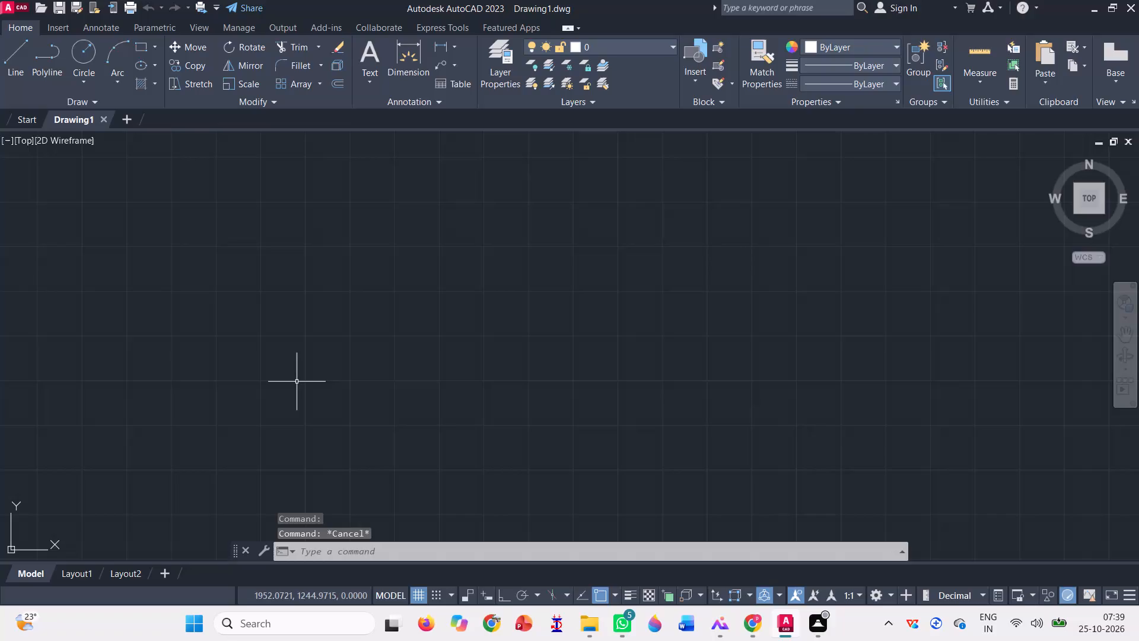
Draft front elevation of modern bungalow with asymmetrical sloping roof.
Turn on command log file recording with LOGFILEON.
key("Escape")
key("Escape")
type("log")
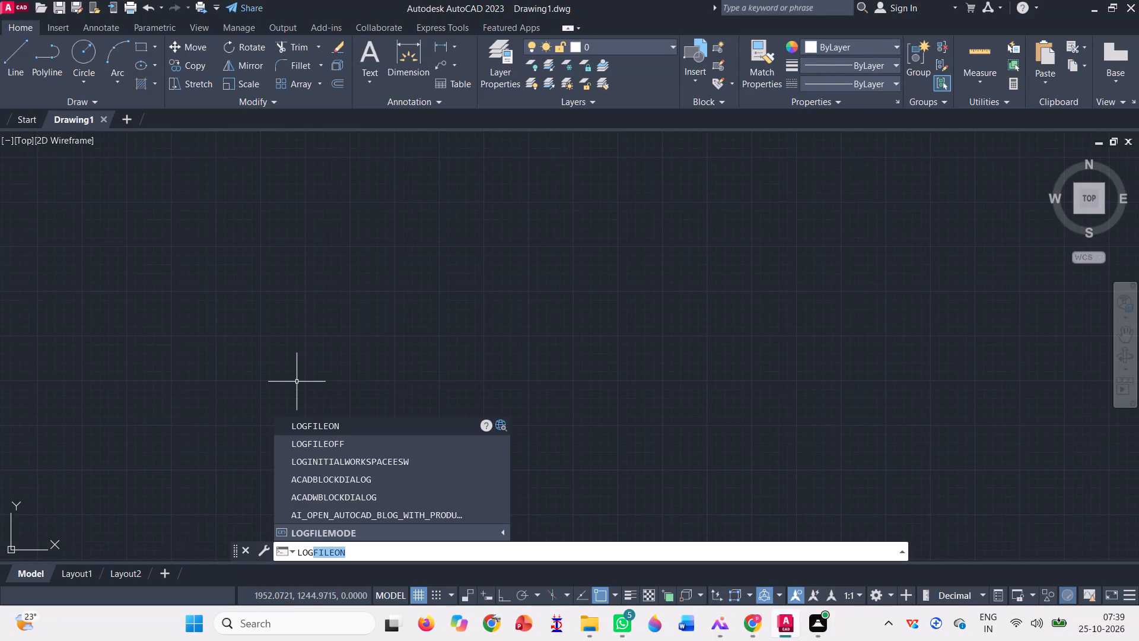
key("Return")
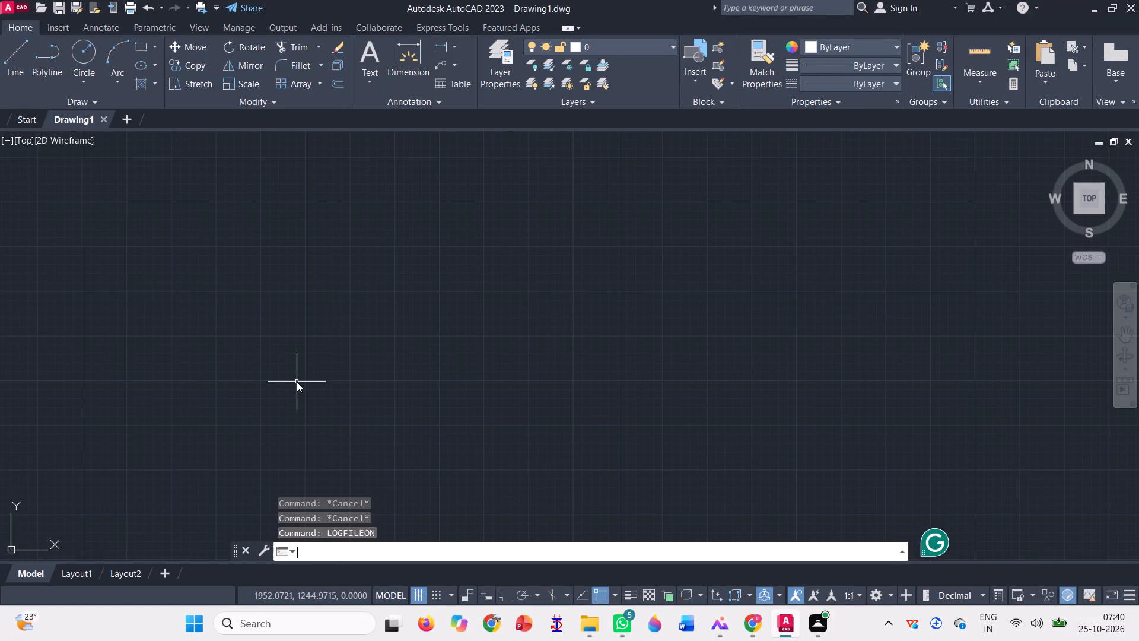
Set the drawing's length units to Engineering with 0'-0.0" precision, keeping Millimeters as the insertion scale.
type("un")
key("Return")
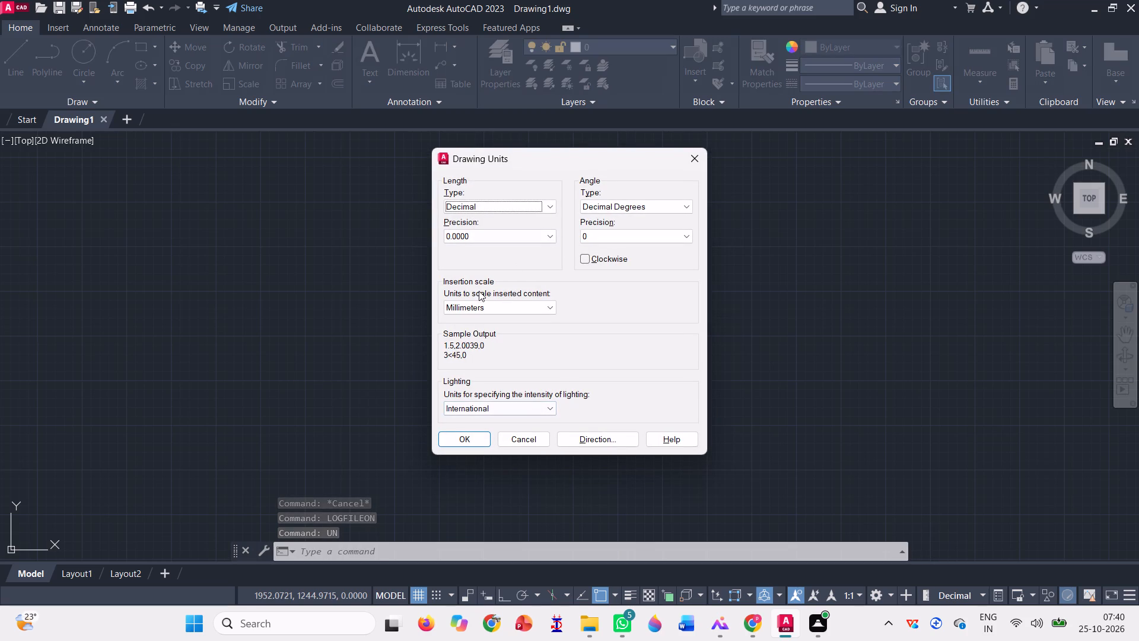
left_click(548, 199)
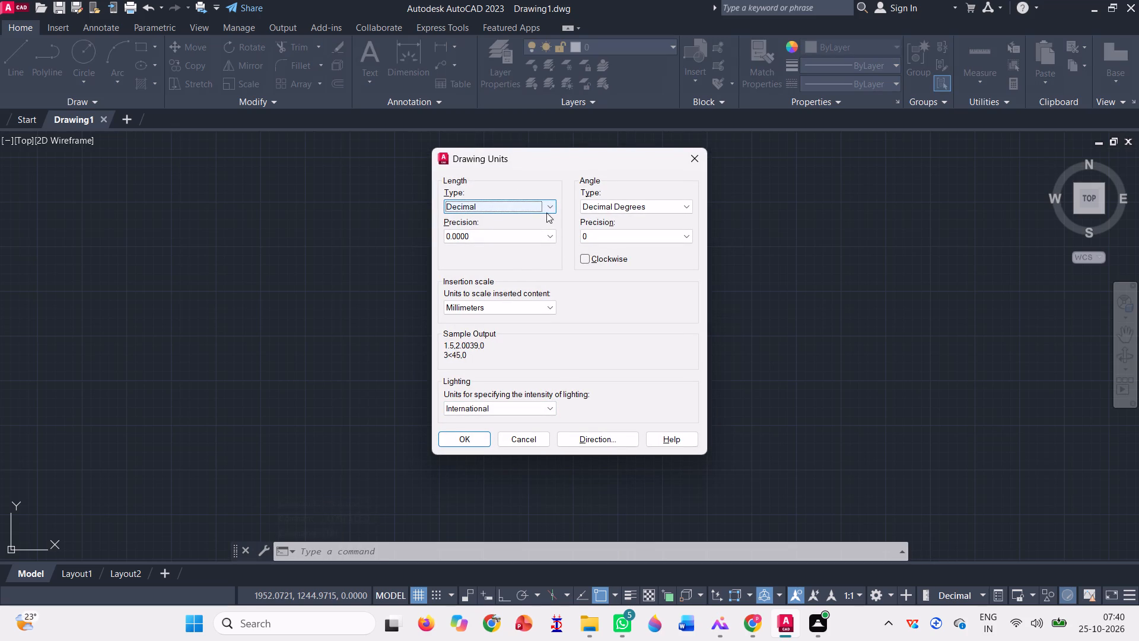
left_click(550, 207)
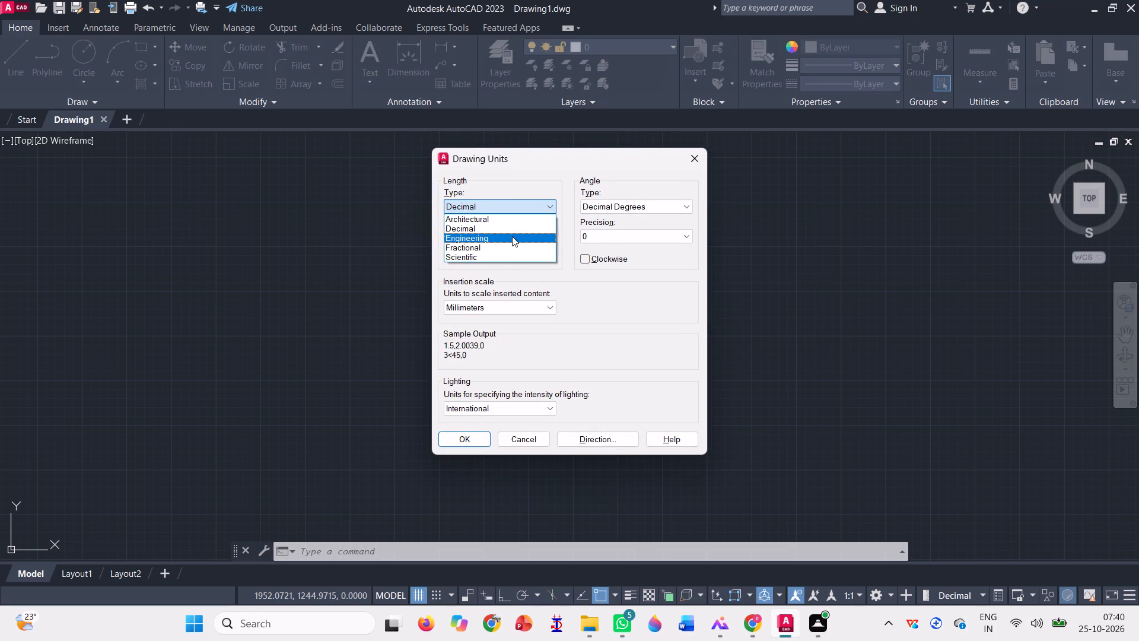
left_click(511, 234)
left_click(511, 233)
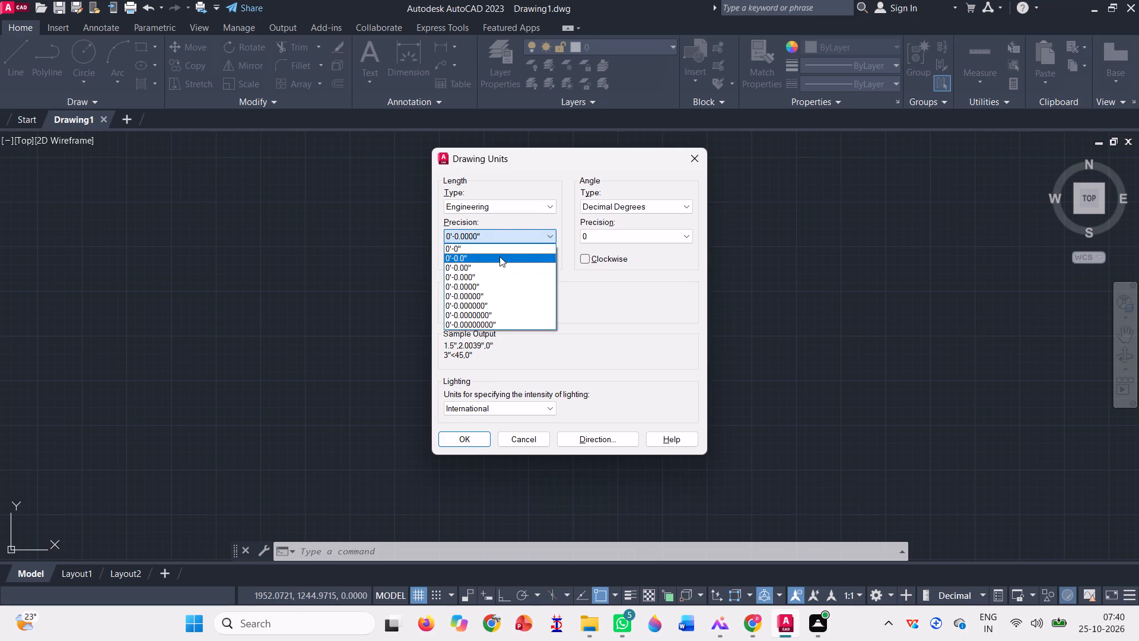
left_click(499, 256)
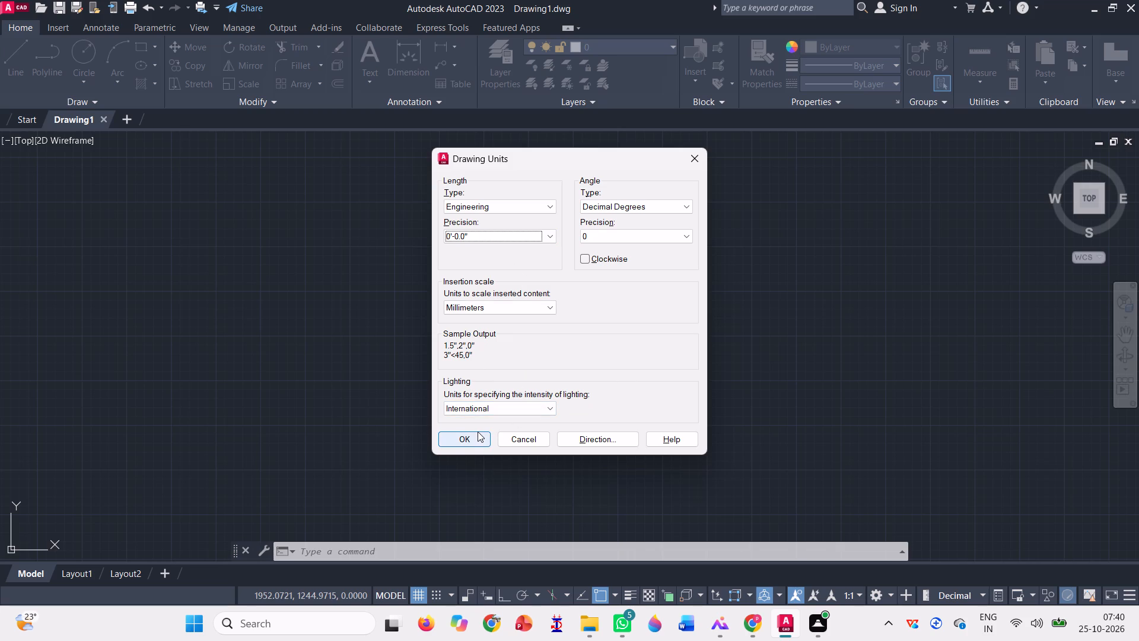
left_click(464, 438)
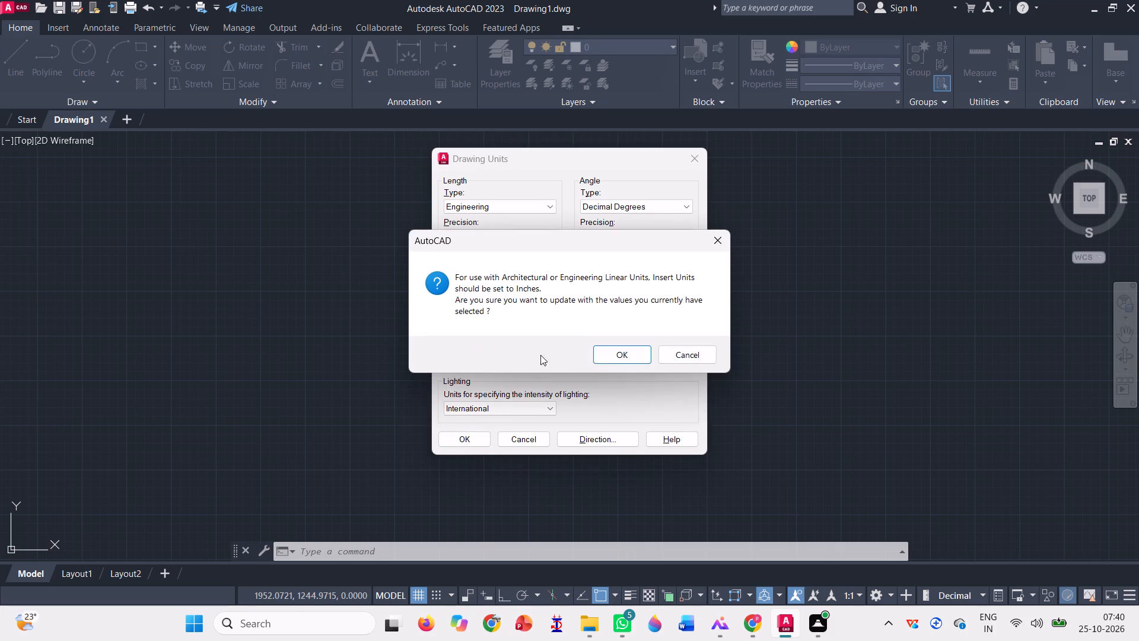
left_click(623, 352)
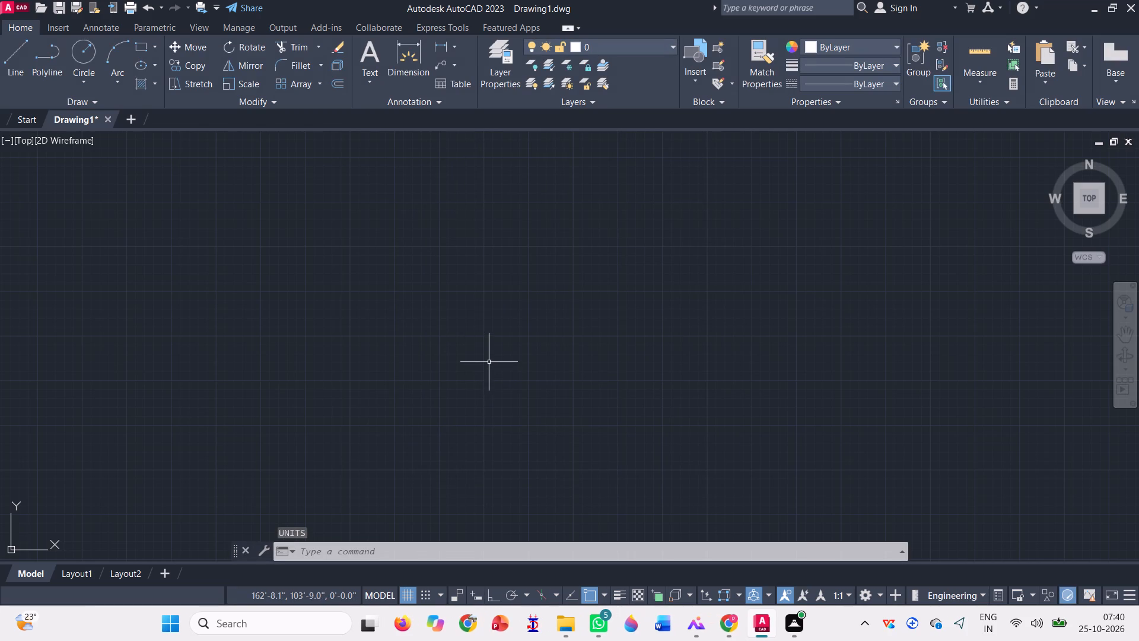
Modify the Standard dimension style's primary units to Engineering format with 0'-0.0" precision.
type("dim")
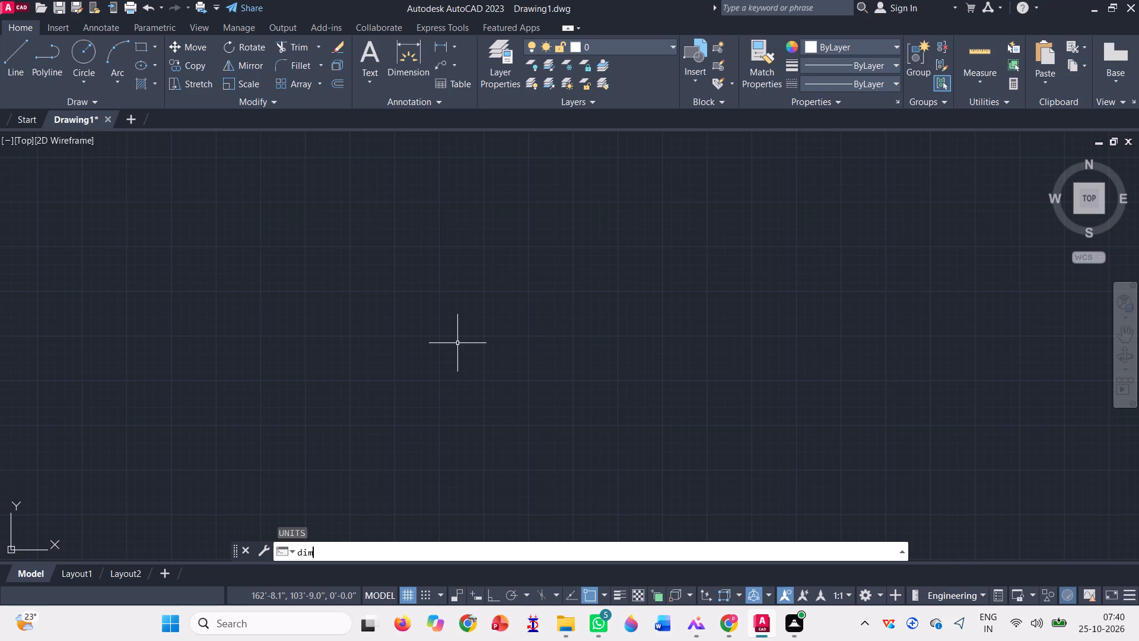
key("s")
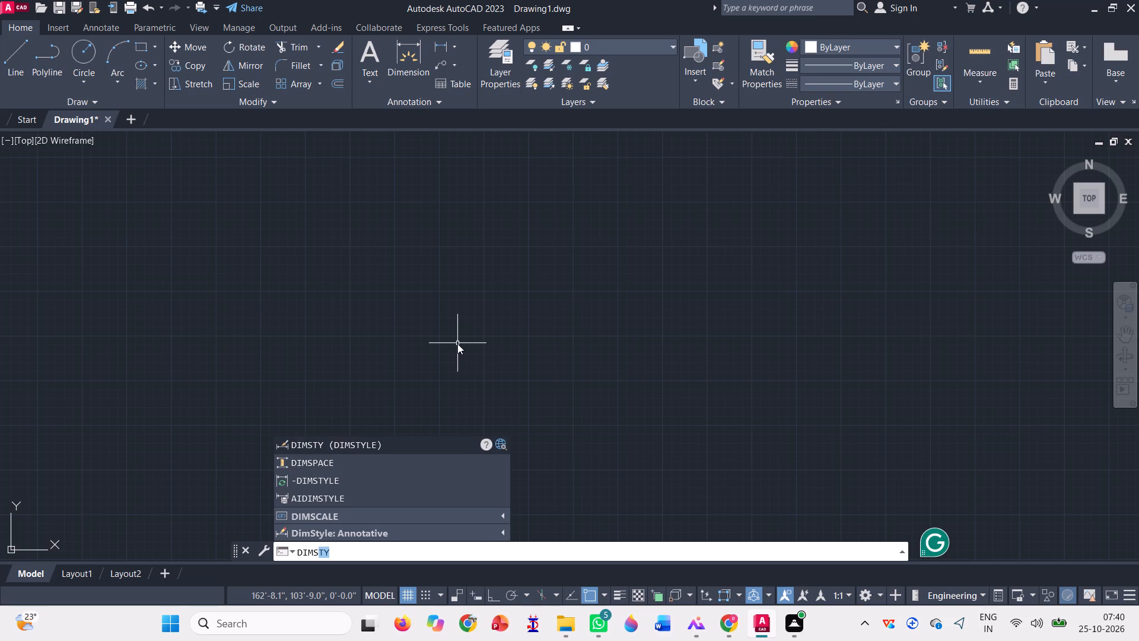
key("Return")
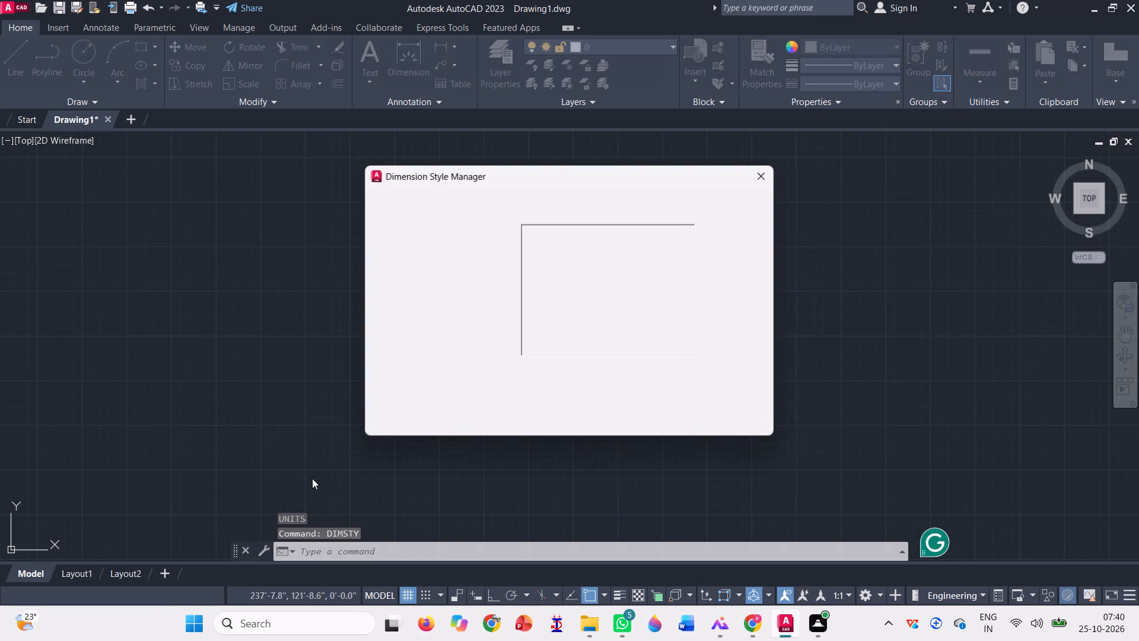
left_click(418, 255)
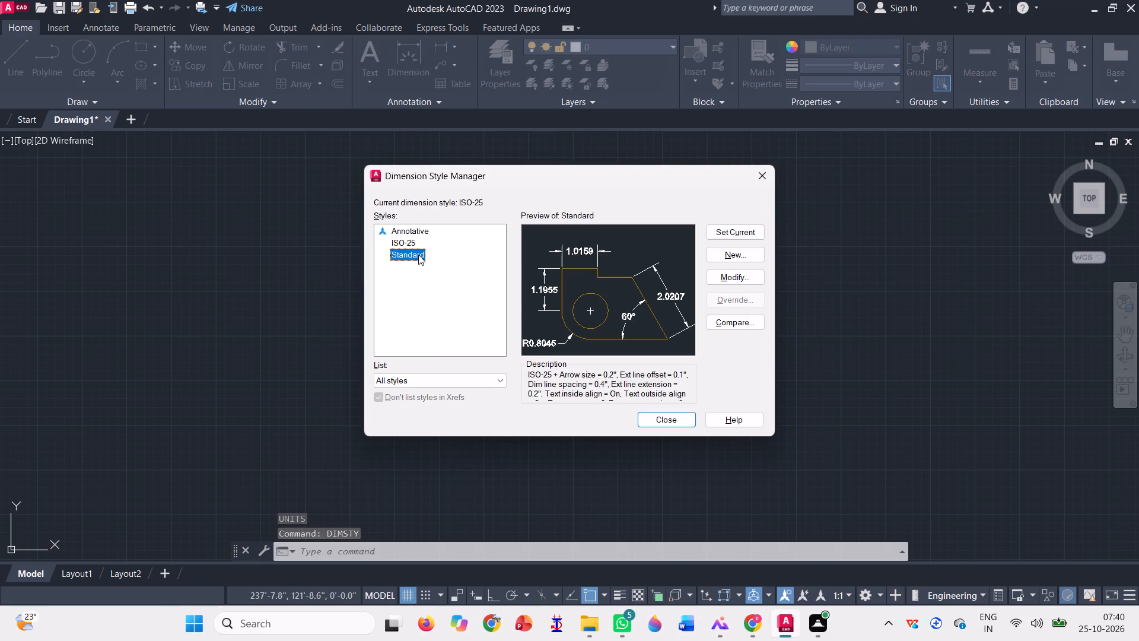
left_click(743, 283)
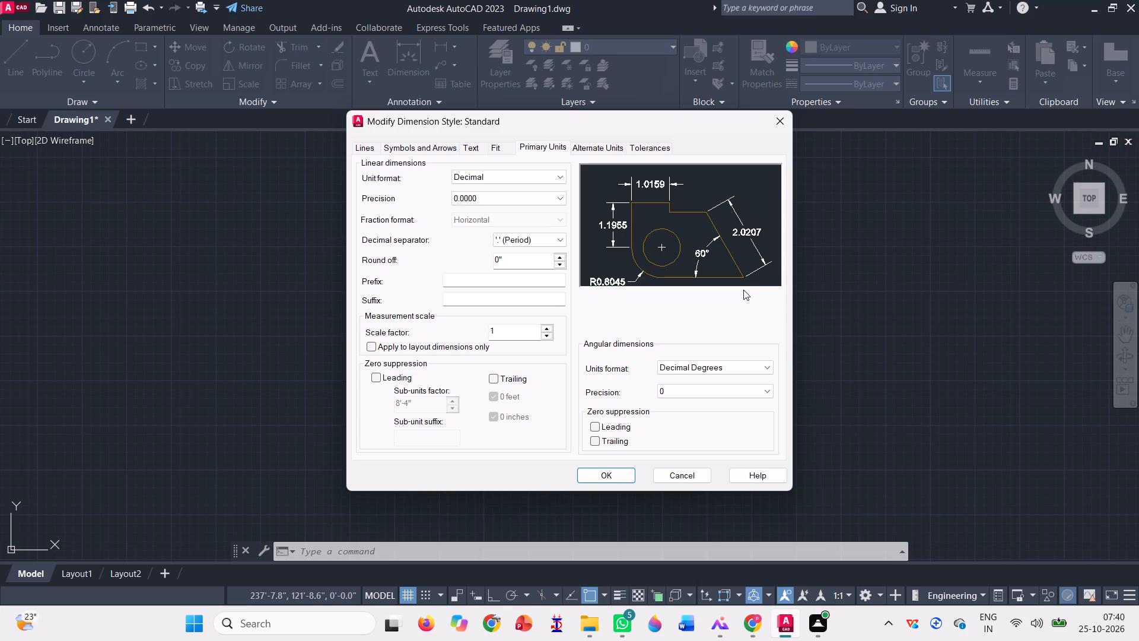
left_click(495, 180)
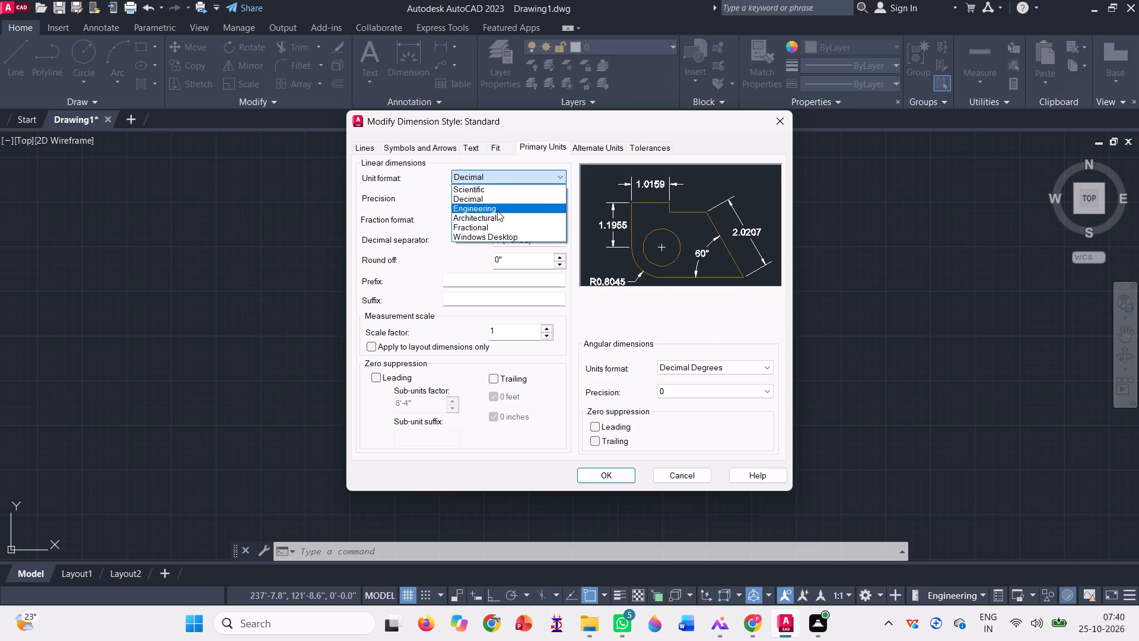
left_click(497, 211)
left_click(521, 198)
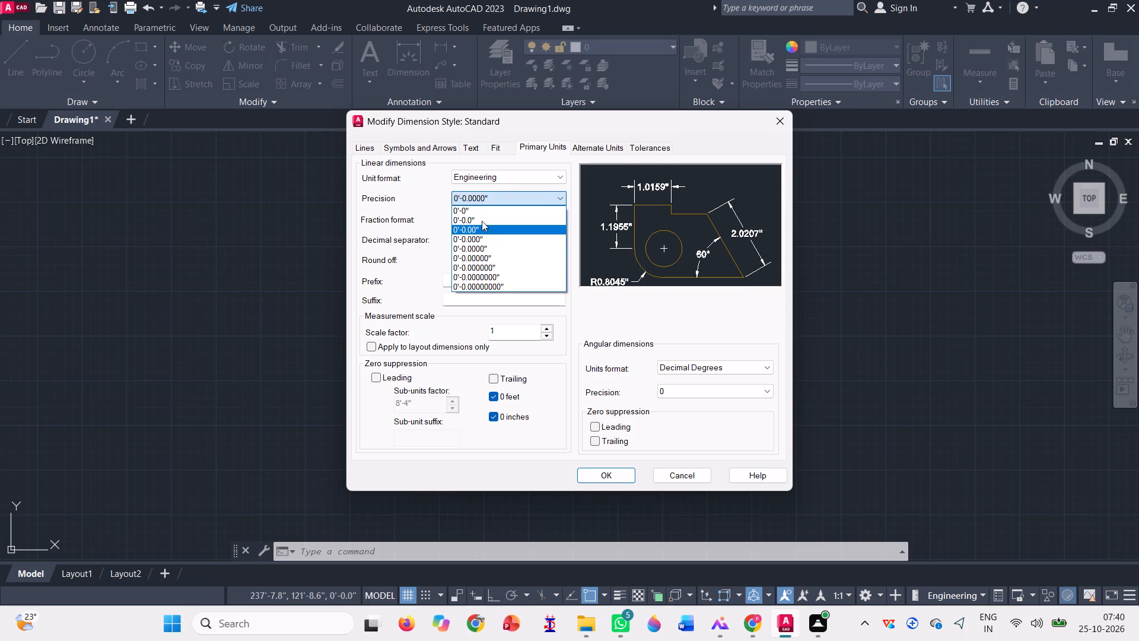
left_click(482, 219)
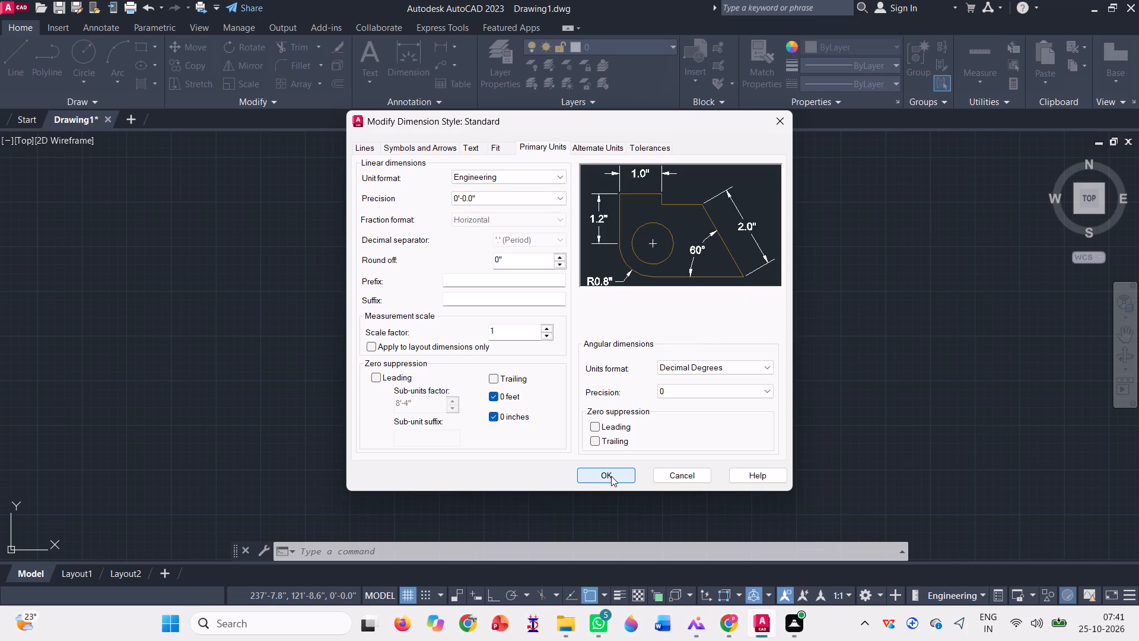
left_click(611, 476)
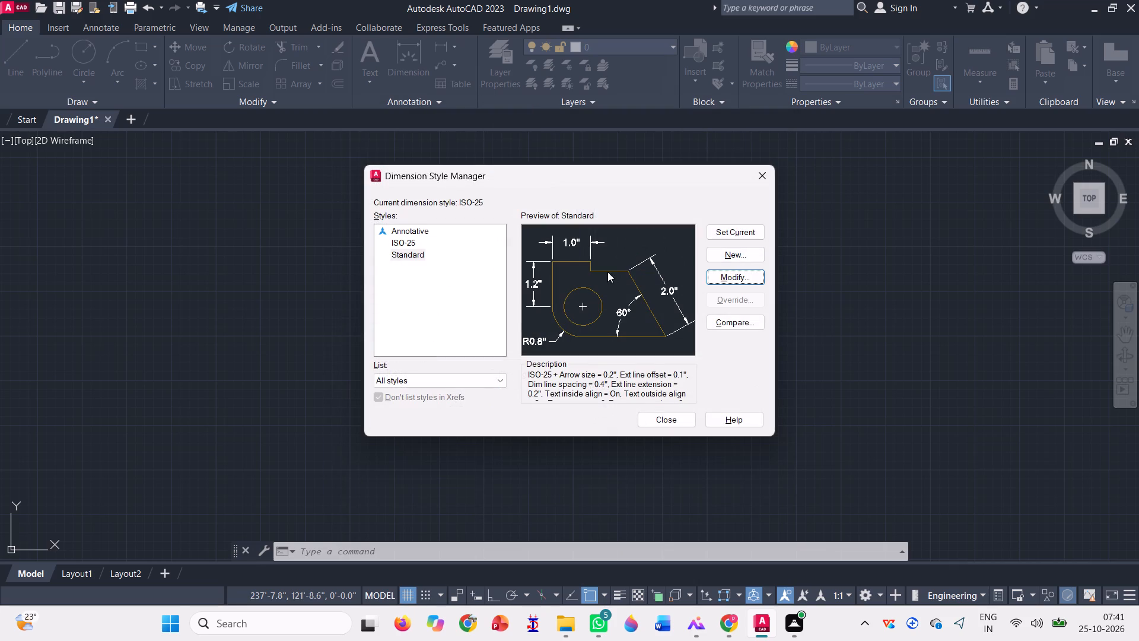
Make Standard the current dimension style and close the Dimension Style Manager.
left_click(719, 230)
left_click(719, 230)
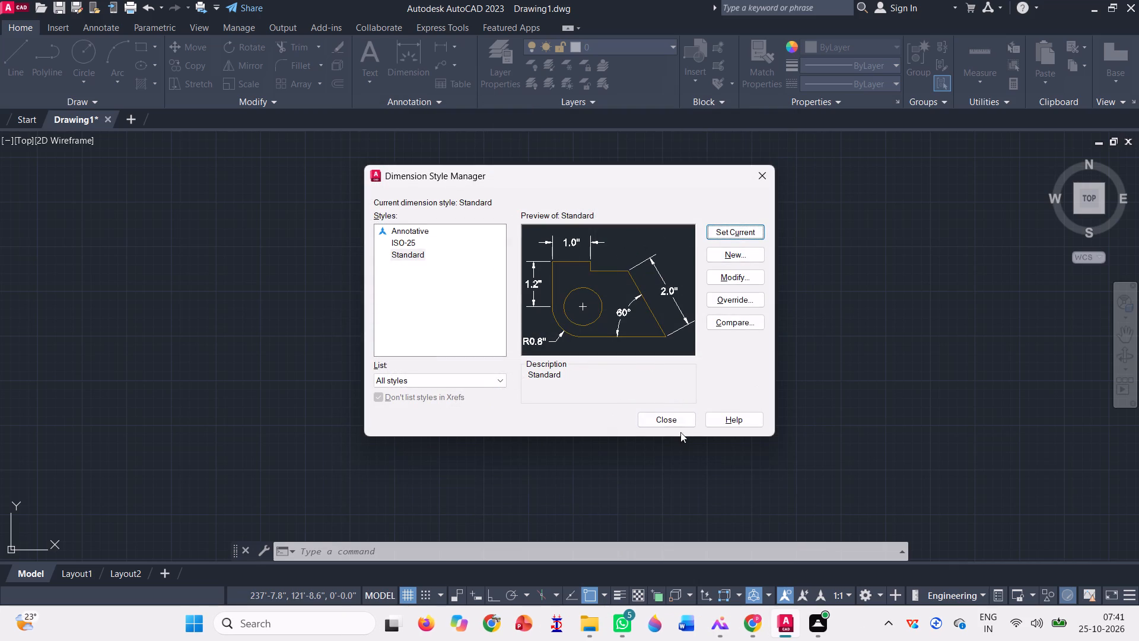
left_click(669, 424)
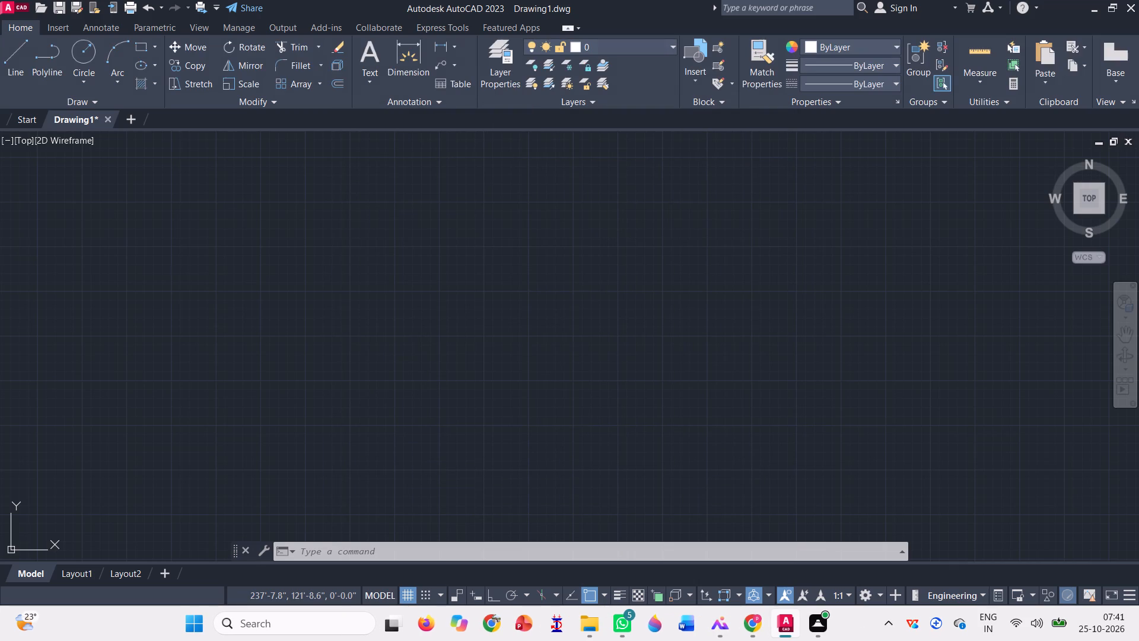
With Ortho on, draw a 40' horizontal line to the east and a vertical line about 83' long up from its end.
key("l")
key("Return")
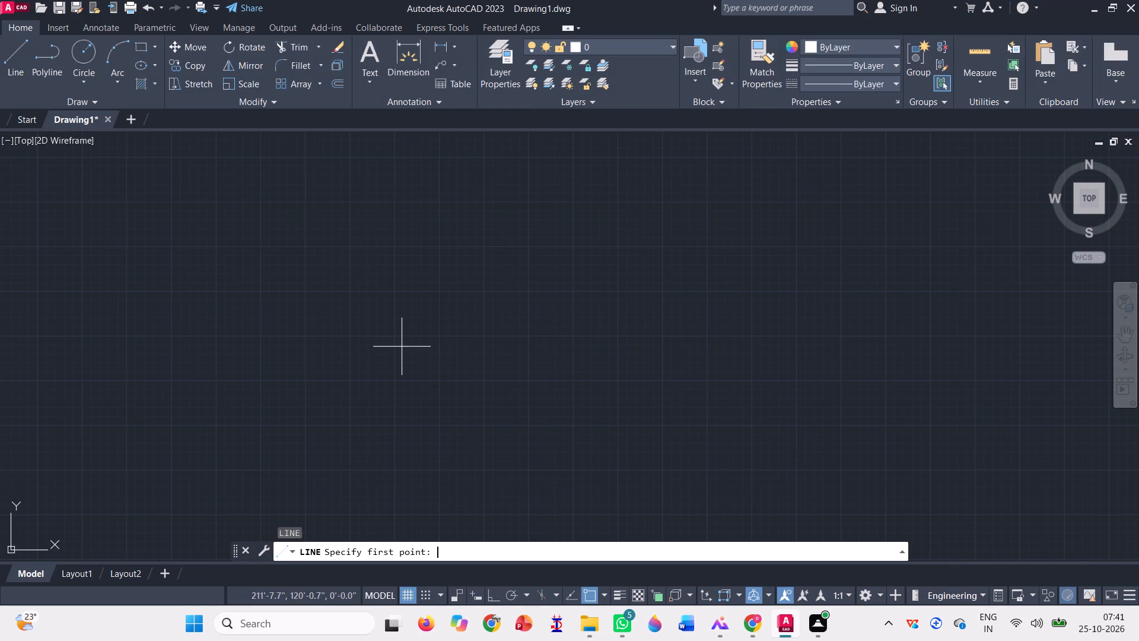
key("F8")
left_click(337, 421)
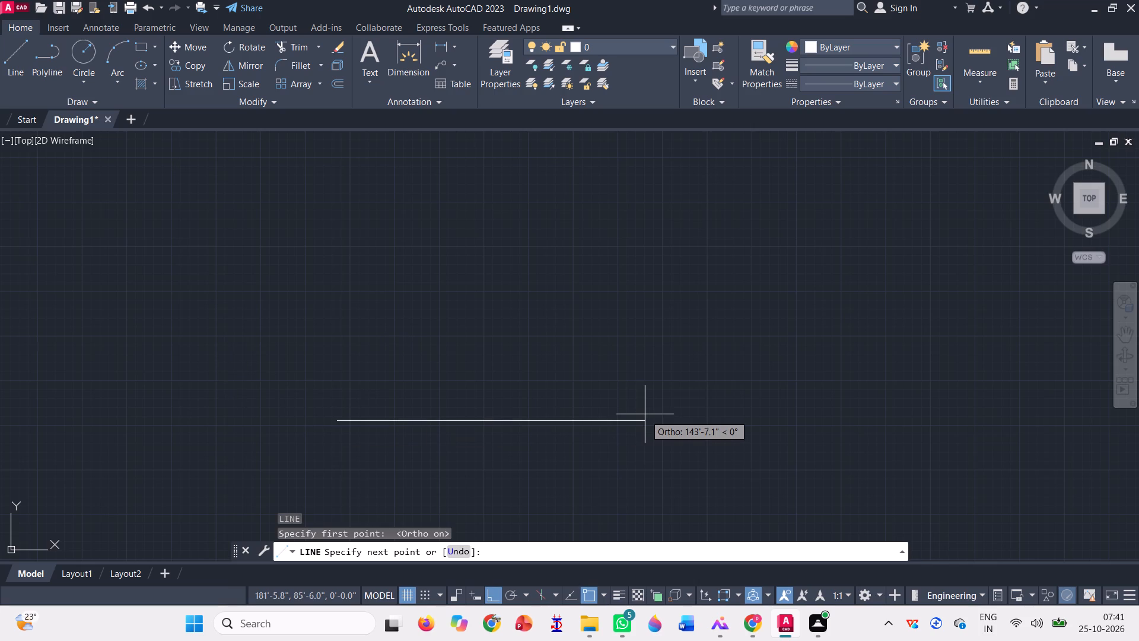
type("40'")
key("Return")
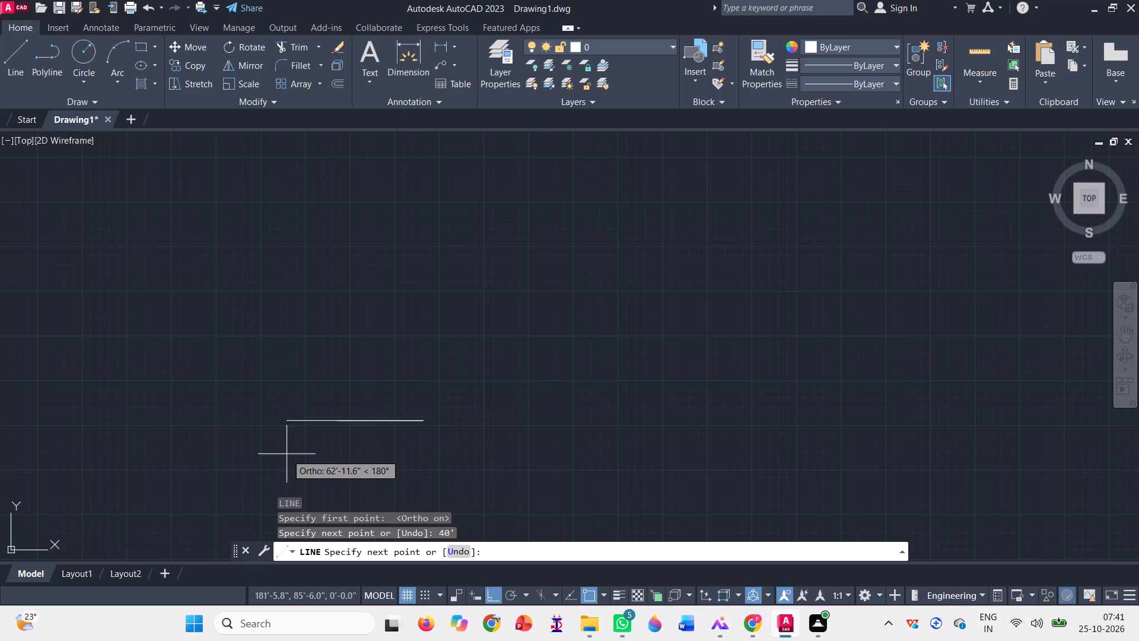
left_click(425, 242)
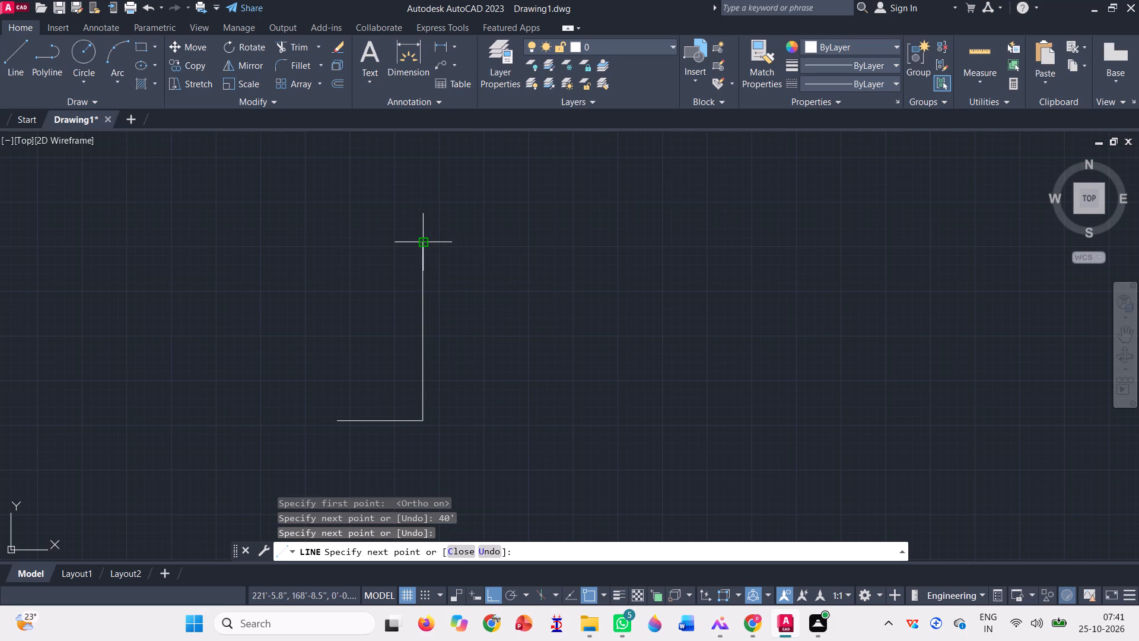
key("space")
Copy the vertical line from its lower endpoint to the free west end of the 40' horizontal line.
type("co")
key("space")
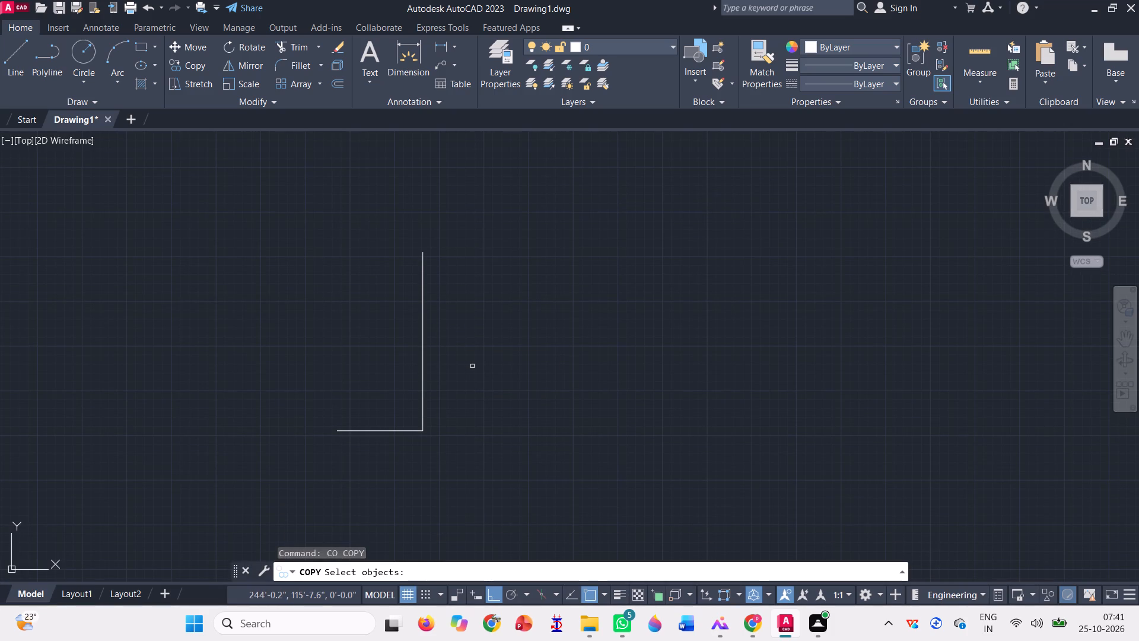
left_click(472, 366)
left_click(323, 319)
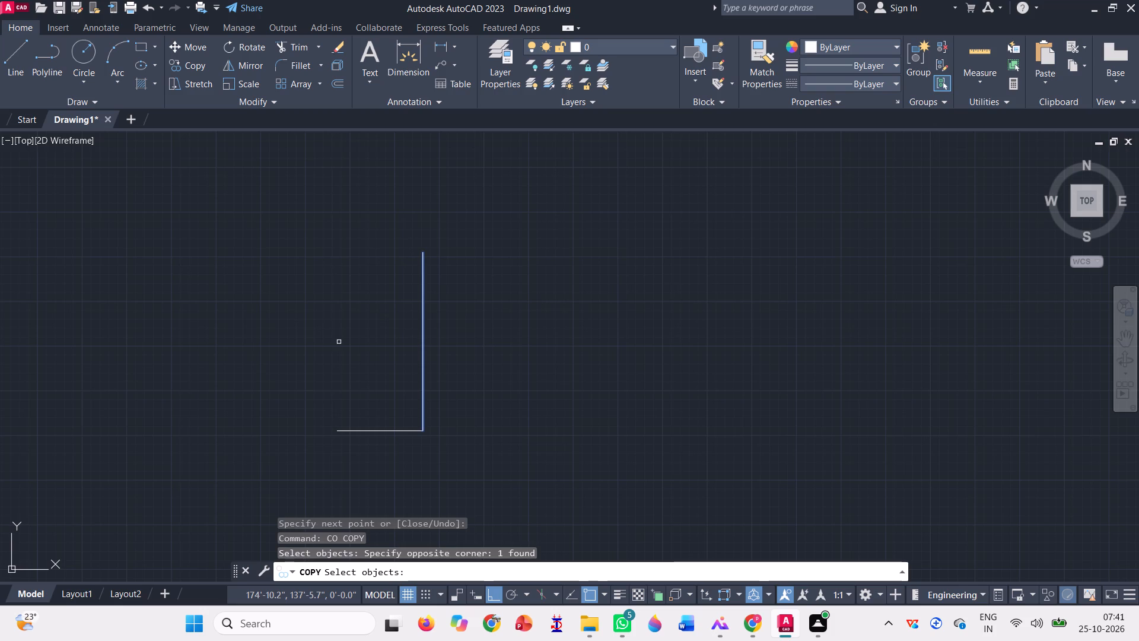
key("space")
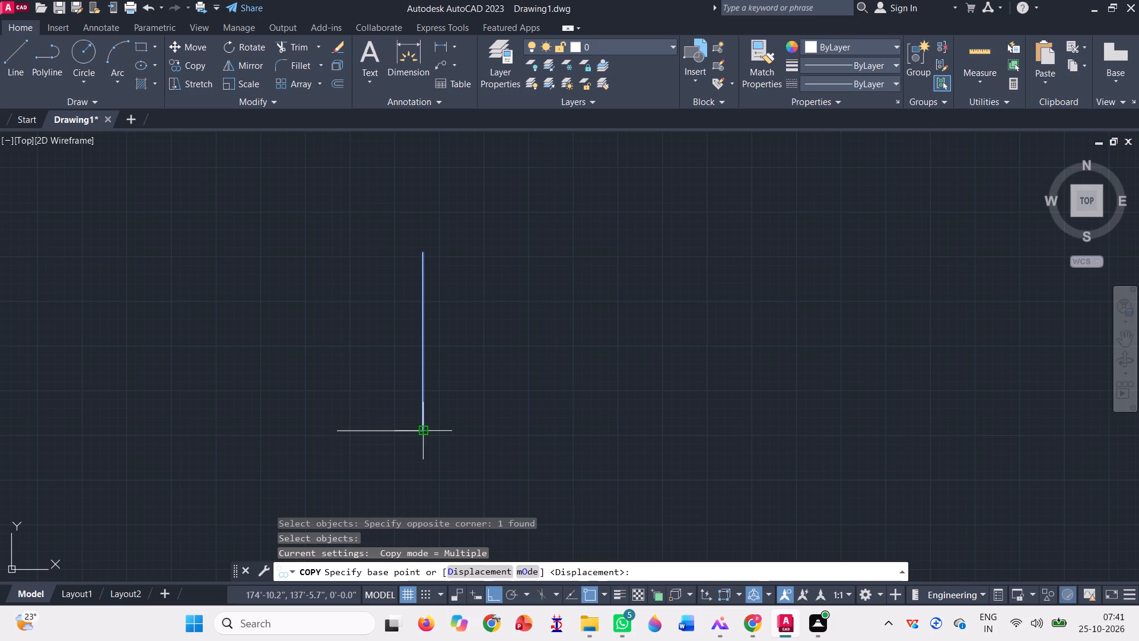
left_click(422, 431)
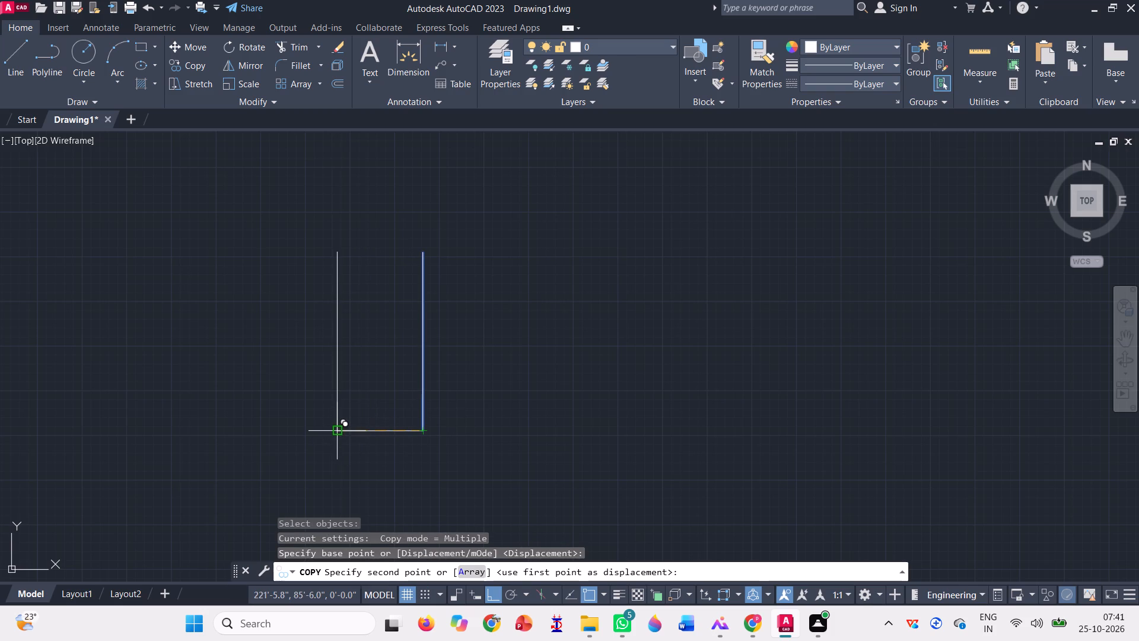
left_click(338, 428)
key("space")
Start a new line with the Line command.
key("l")
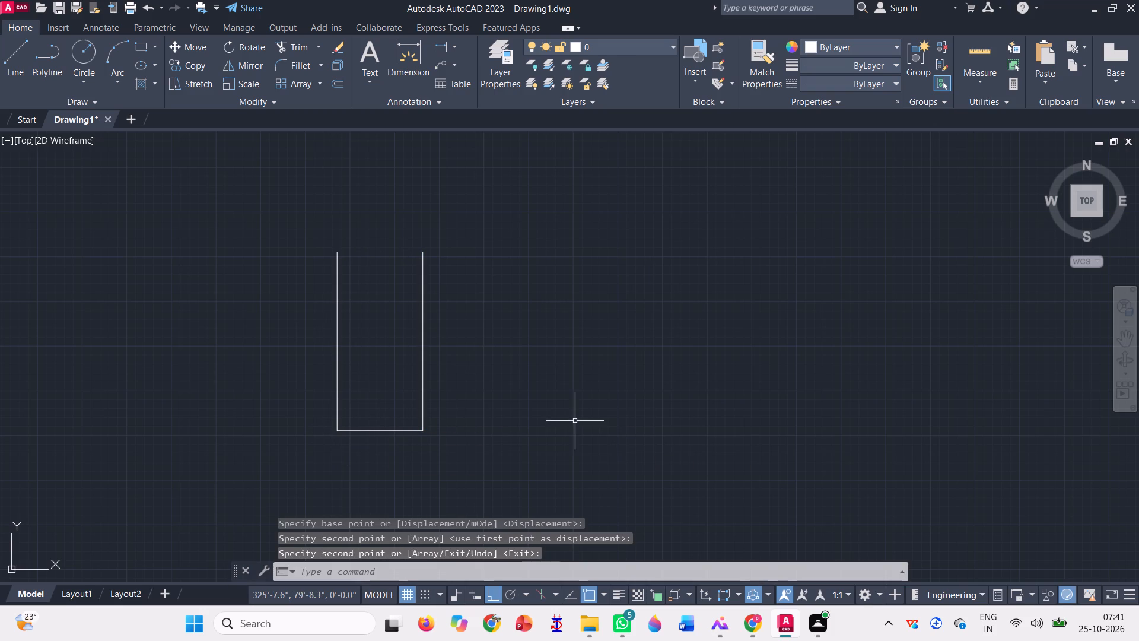
key("Return")
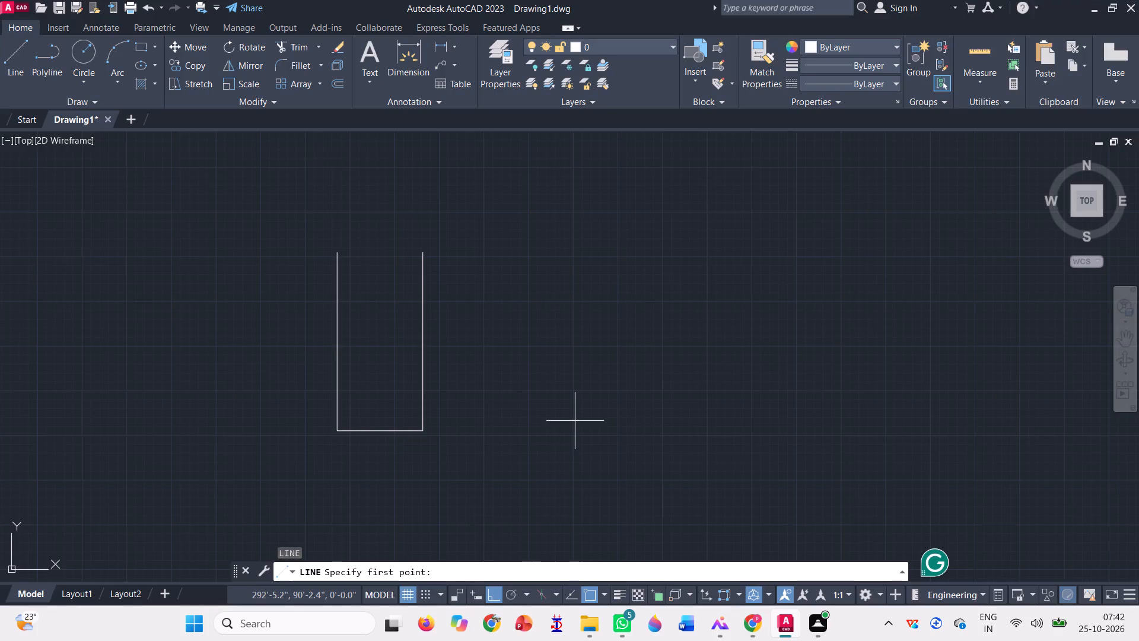
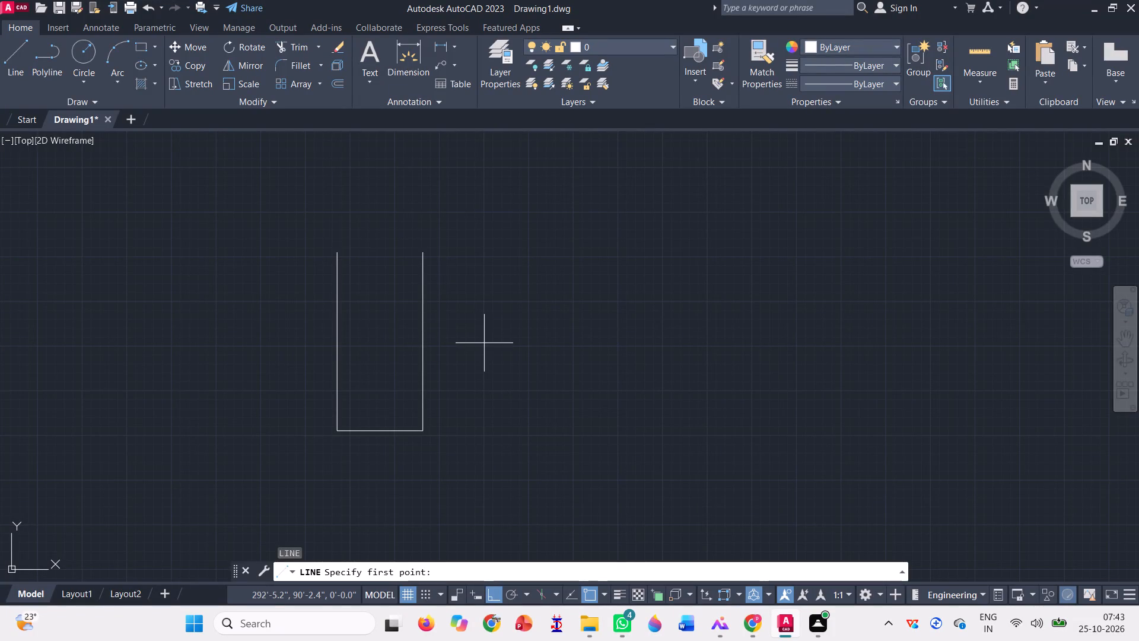
From the base's east corner, draw a line 10' up and continue it west across to the west vertical line.
key("l")
key("Return")
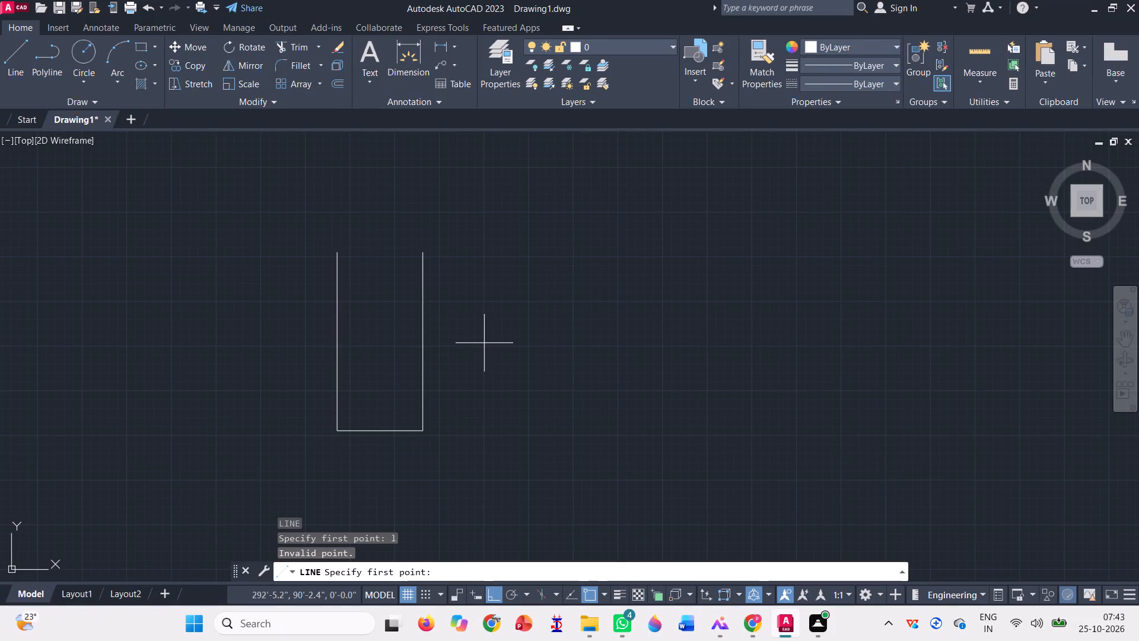
left_click(419, 431)
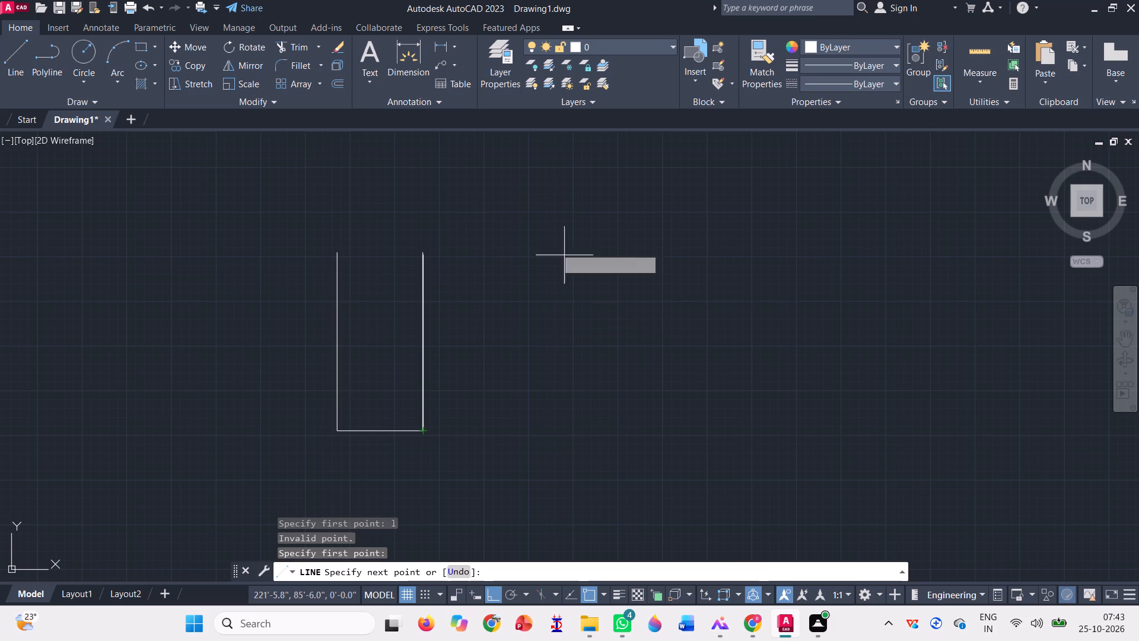
key("1")
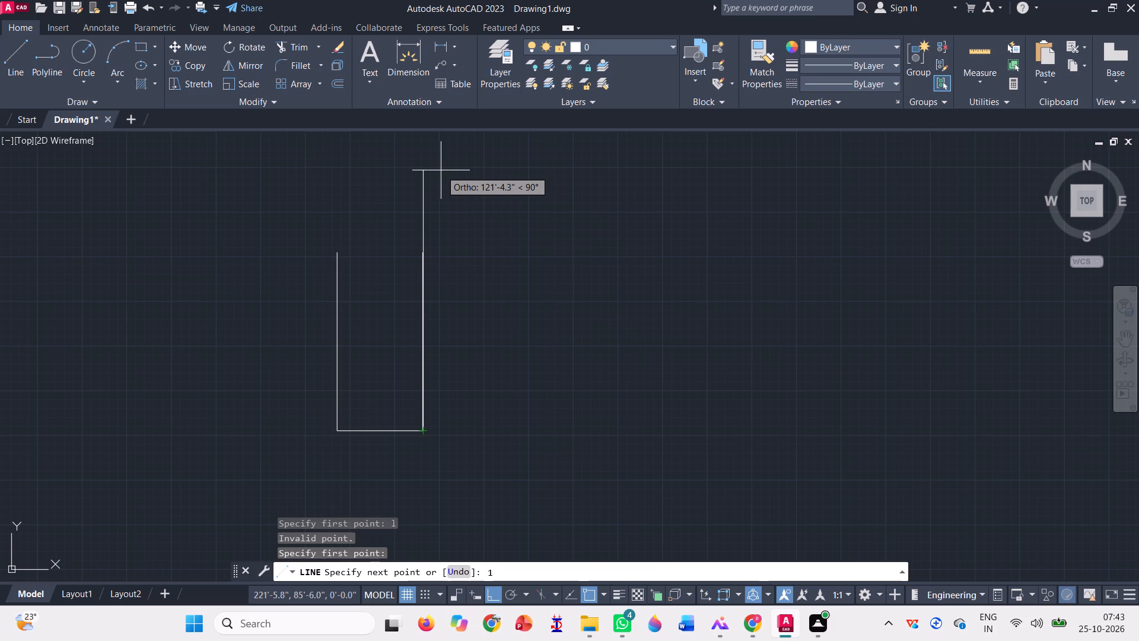
type("0'")
key("Return")
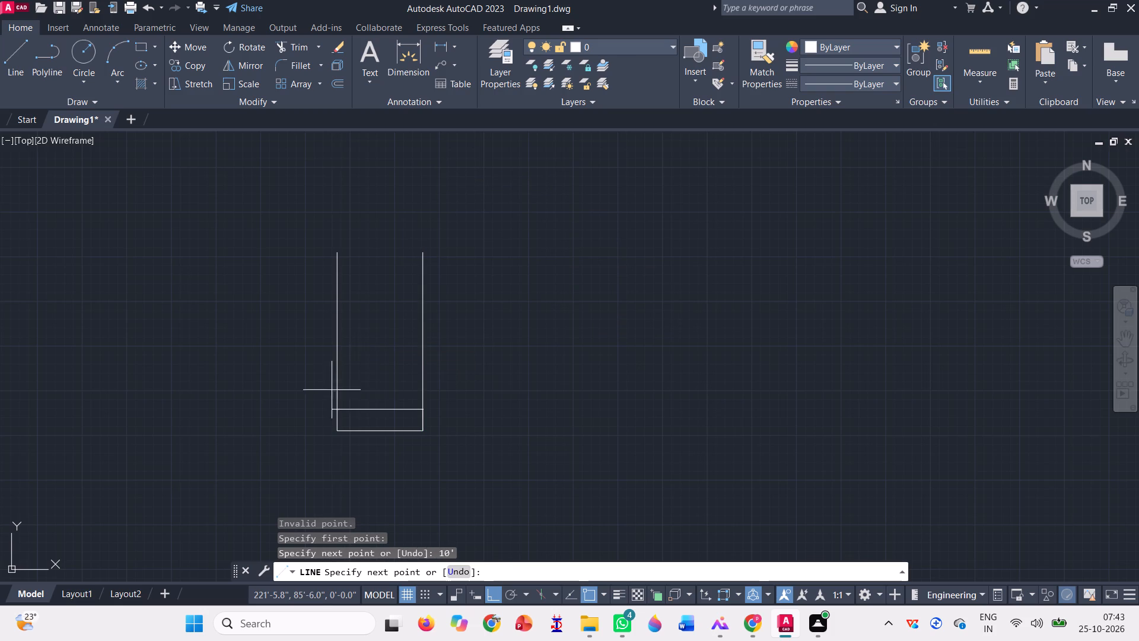
left_click(338, 409)
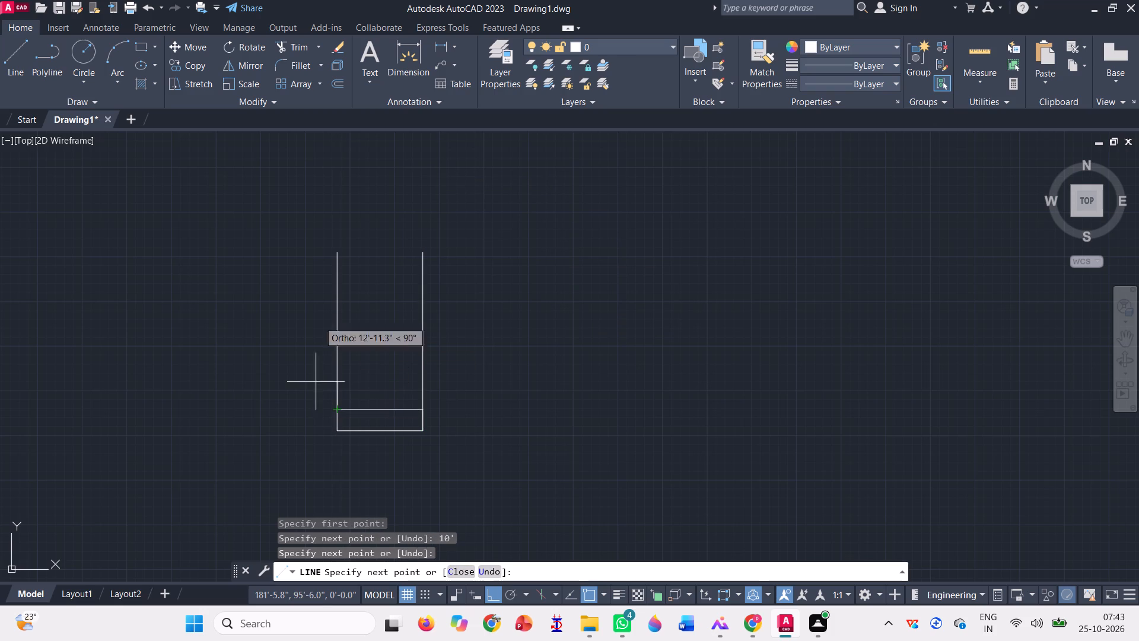
Continue the line 0'6" up and back east to the east vertical line, forming a 6" wide horizontal wall.
type("0'6\"")
key("Return")
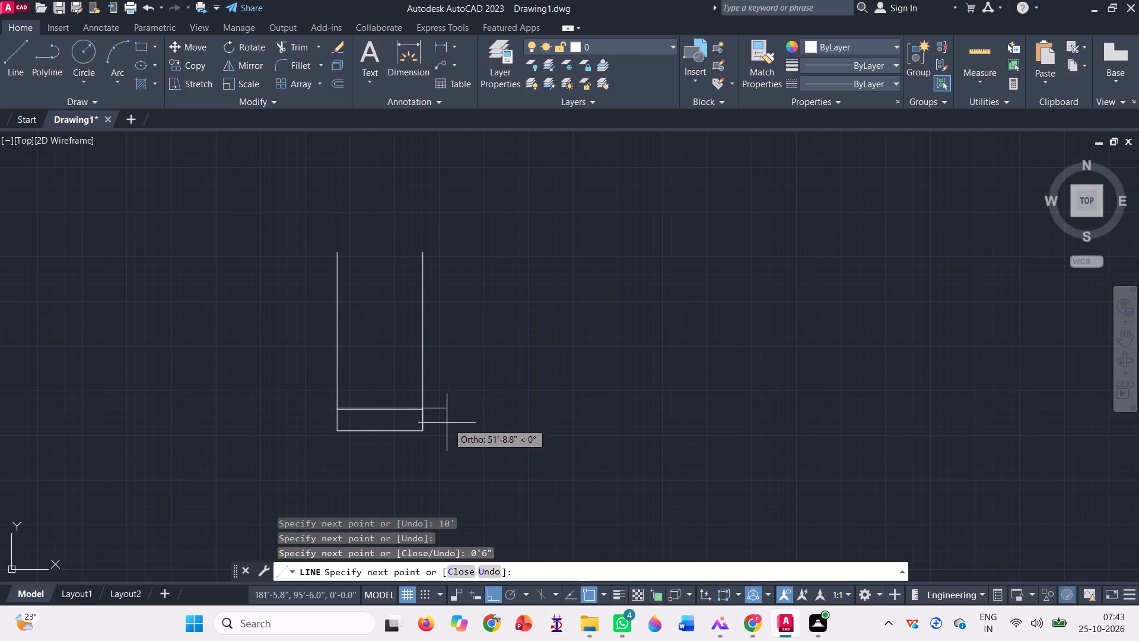
scroll(417, 402, "up", 3)
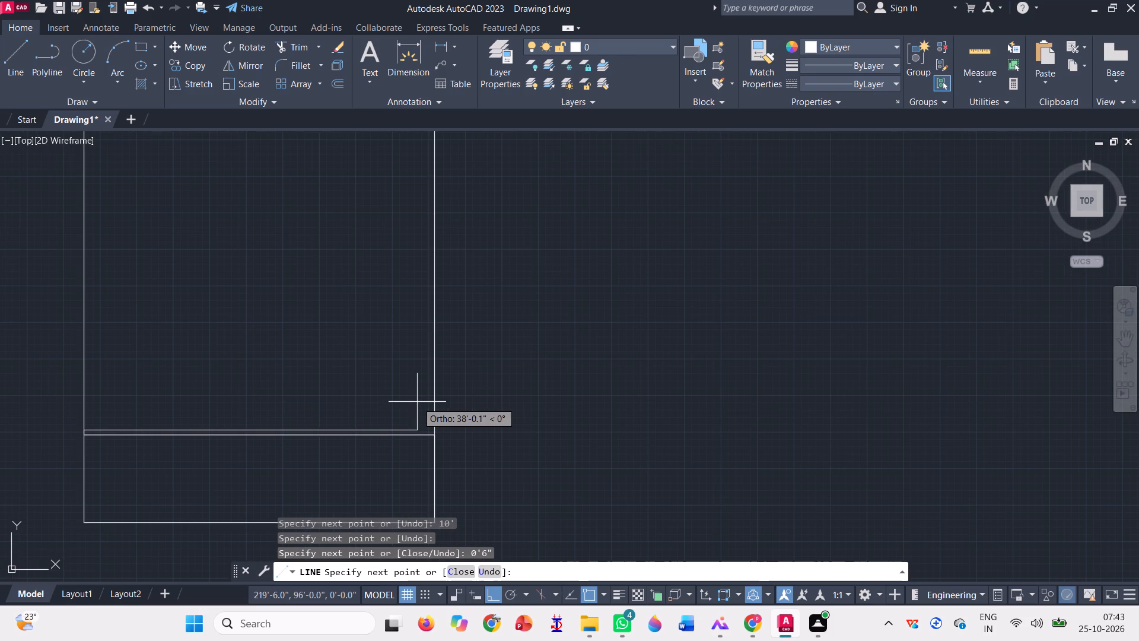
scroll(417, 402, "up", 1)
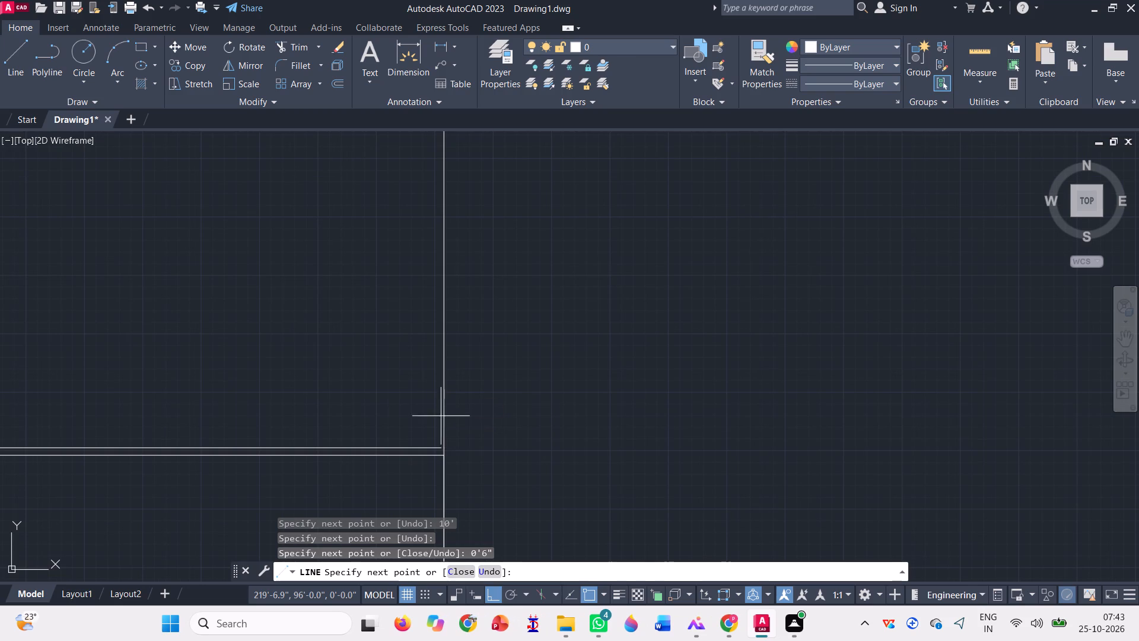
left_click(446, 445)
scroll(659, 399, "down", 2)
key("space")
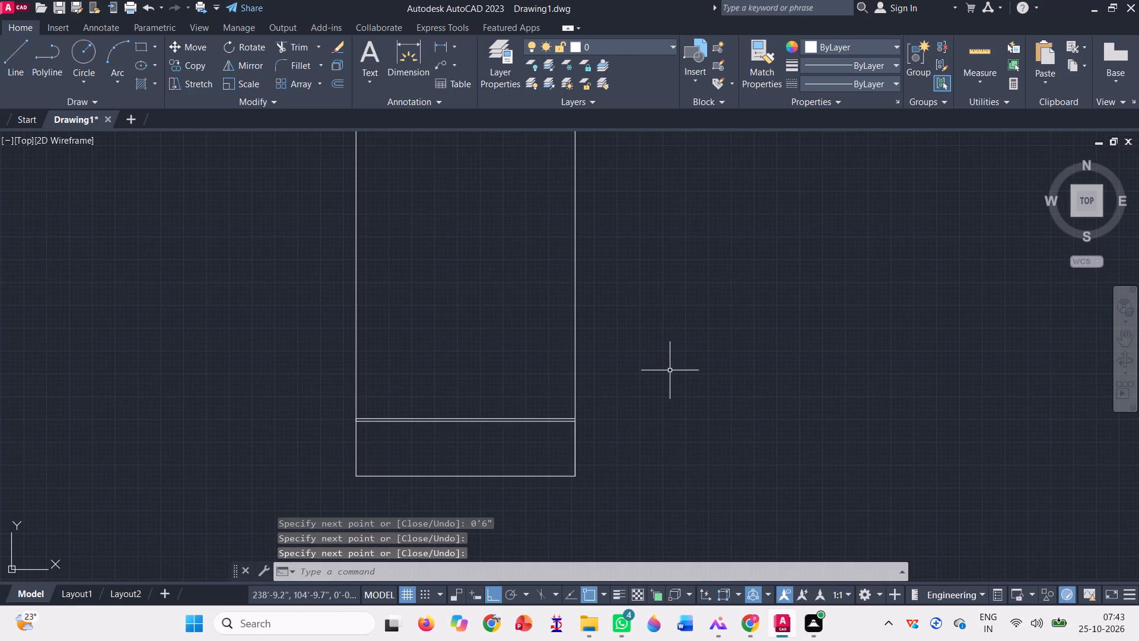
Start a rectangle with its first corner at the east end of the 40' base line.
scroll(569, 393, "down", 1)
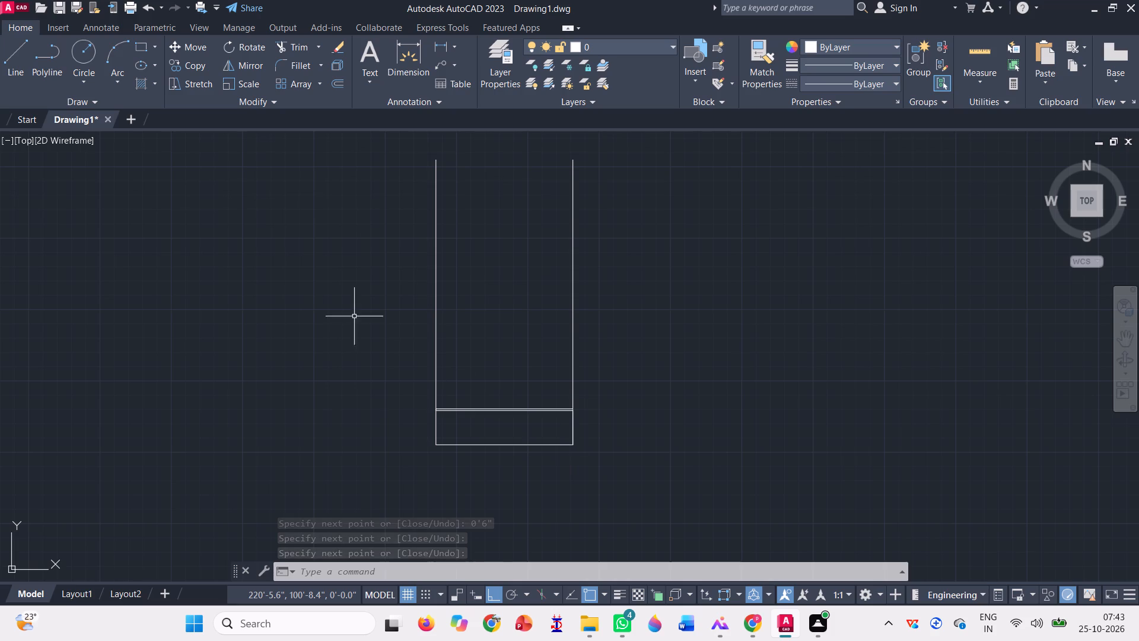
left_click(139, 50)
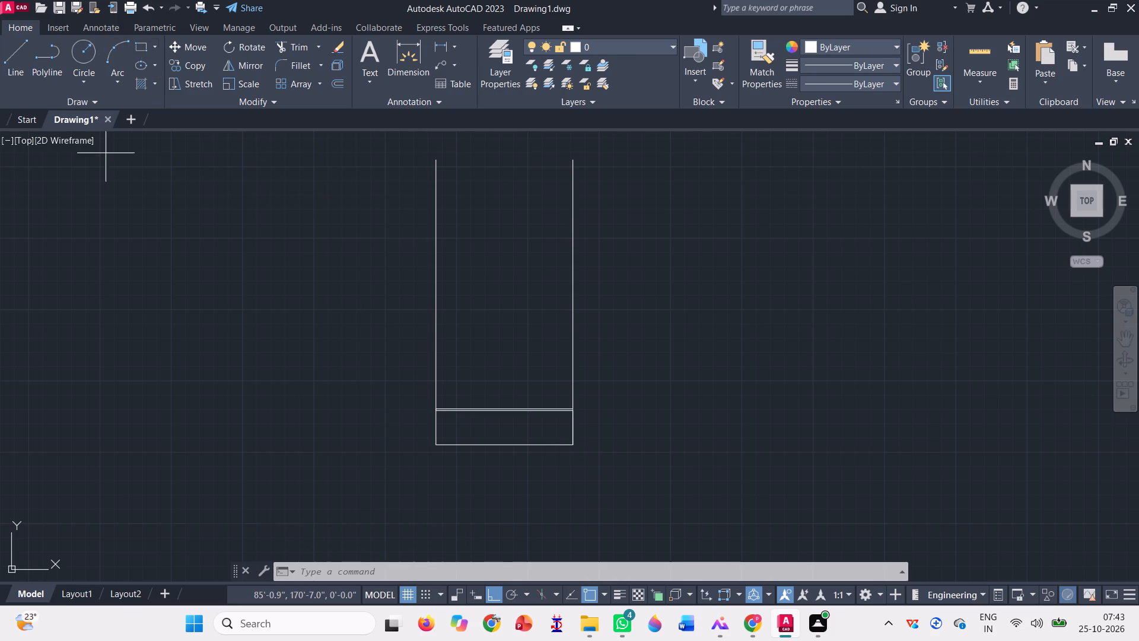
scroll(559, 354, "up", 1)
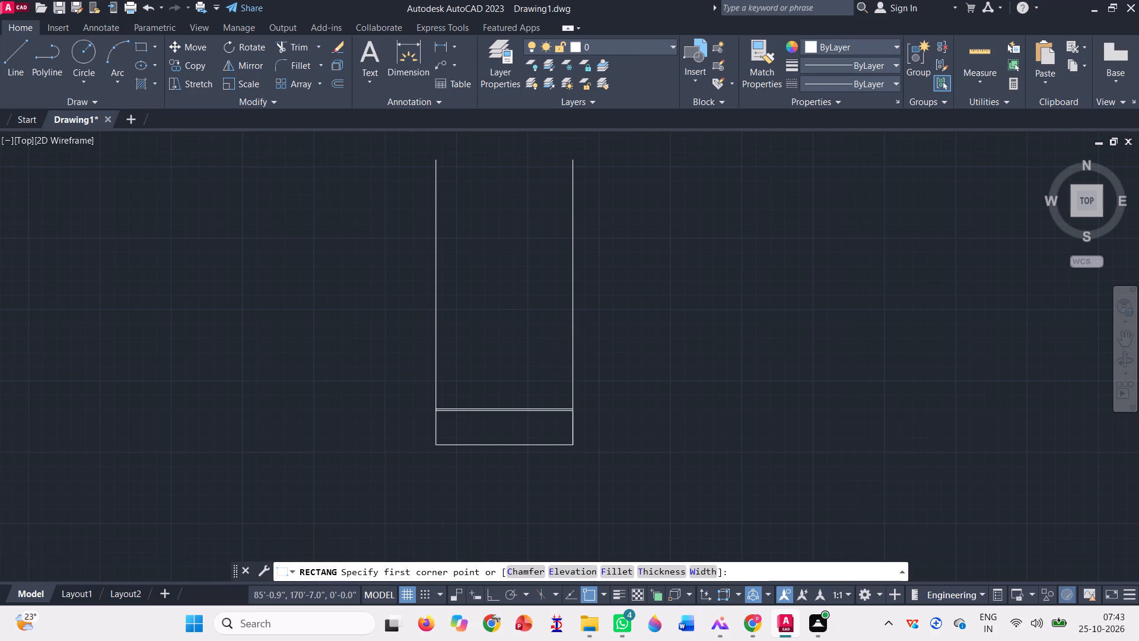
scroll(557, 356, "down", 1)
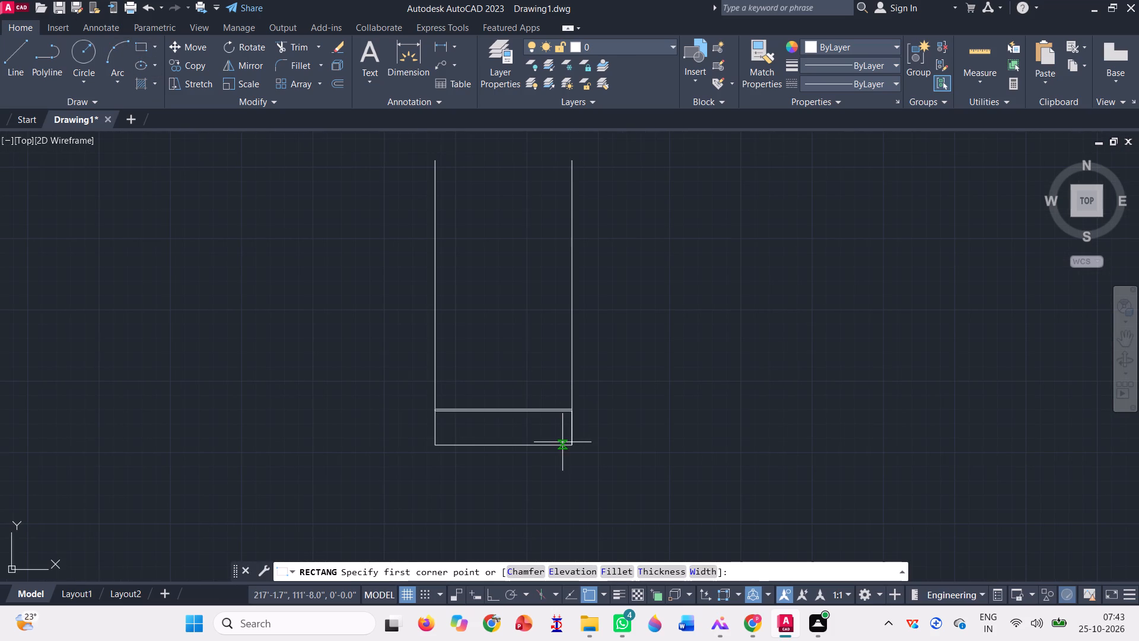
left_click(576, 448)
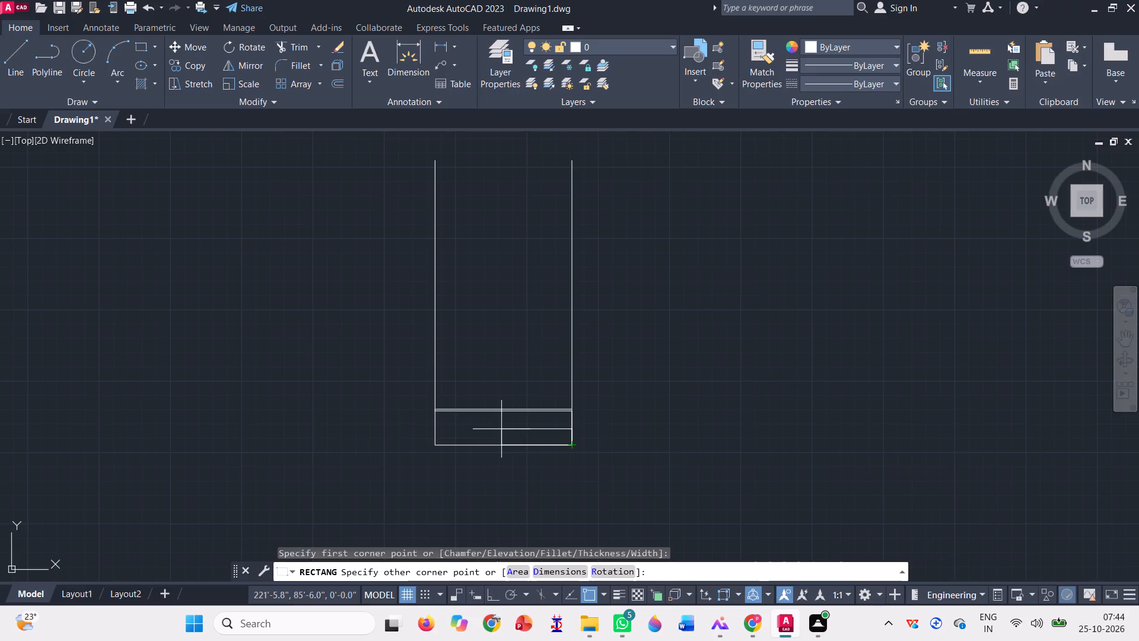
scroll(511, 427, "up", 1)
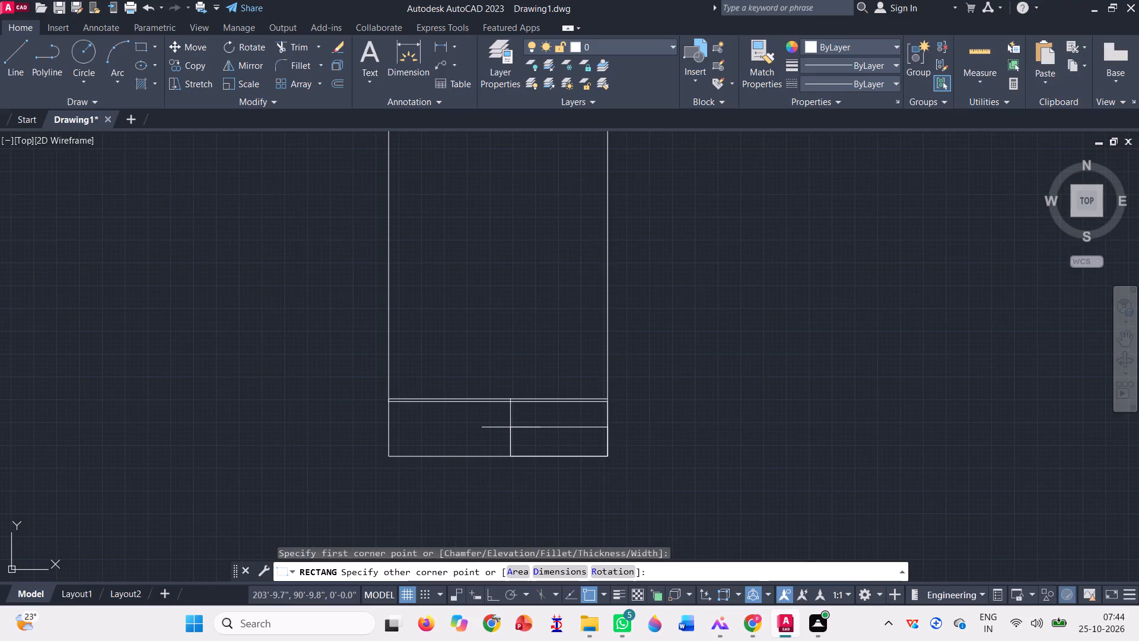
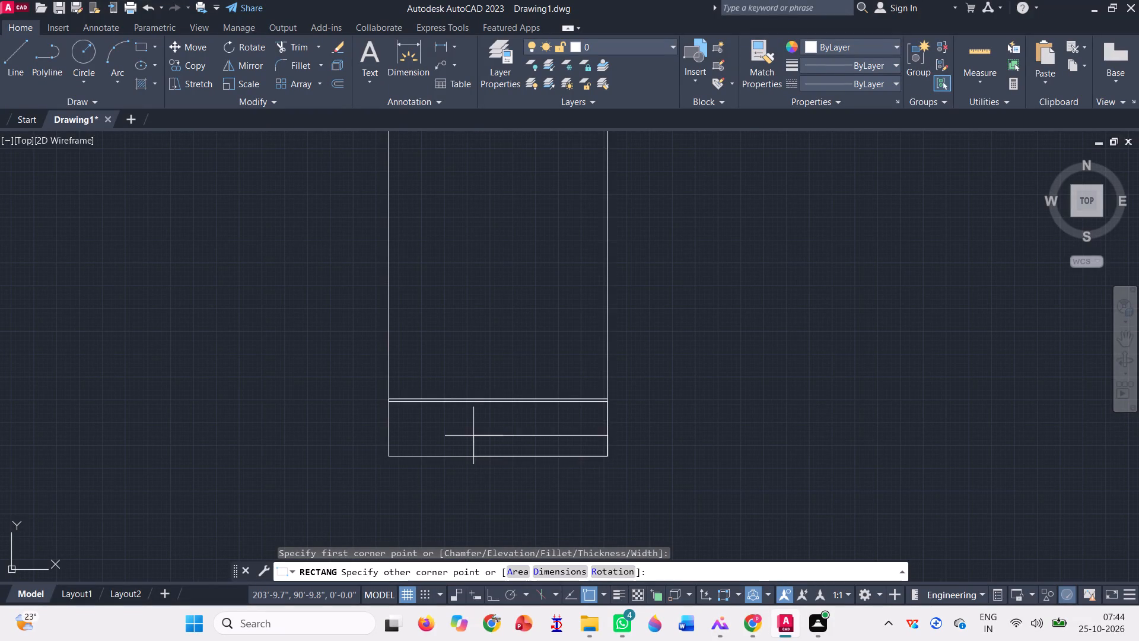
Complete the rectangle at the base line's east end, about 15' wide and 4.5' high.
left_click(526, 431)
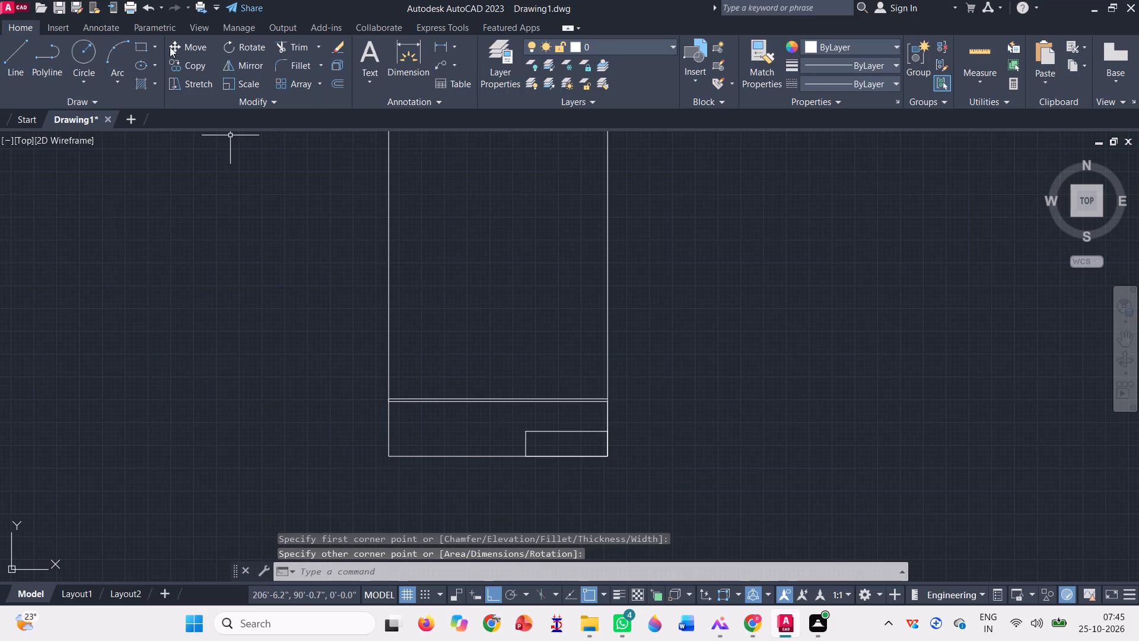
Draw an upright rectangle about 5' wide and 14' high on the base line near its east end, crossing the horizontal wall.
left_click(141, 43)
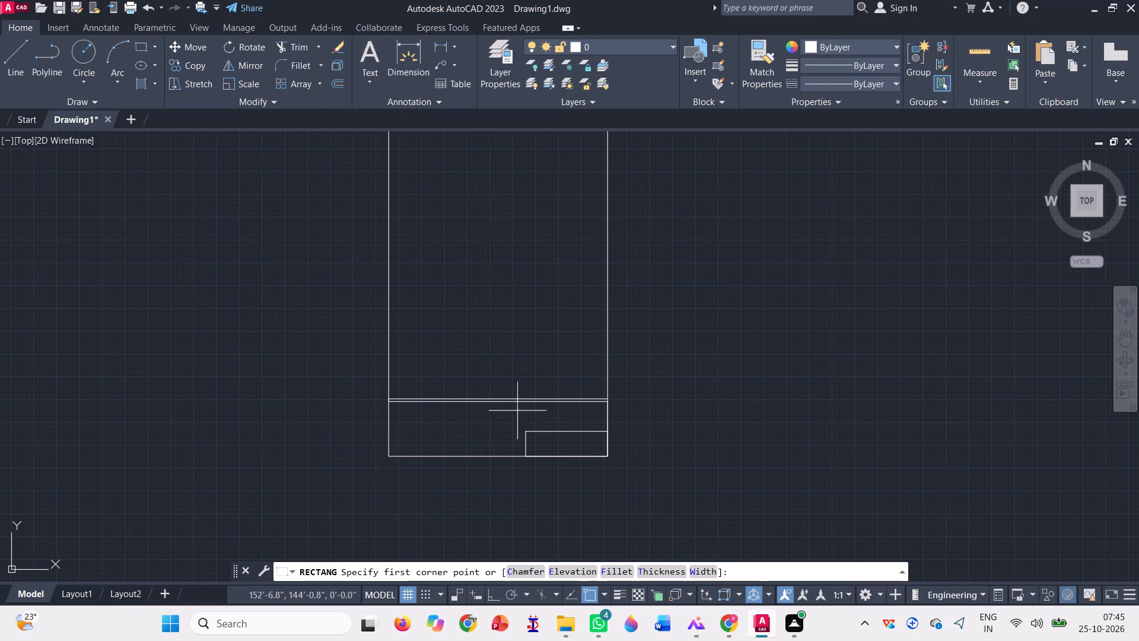
scroll(552, 446, "up", 1)
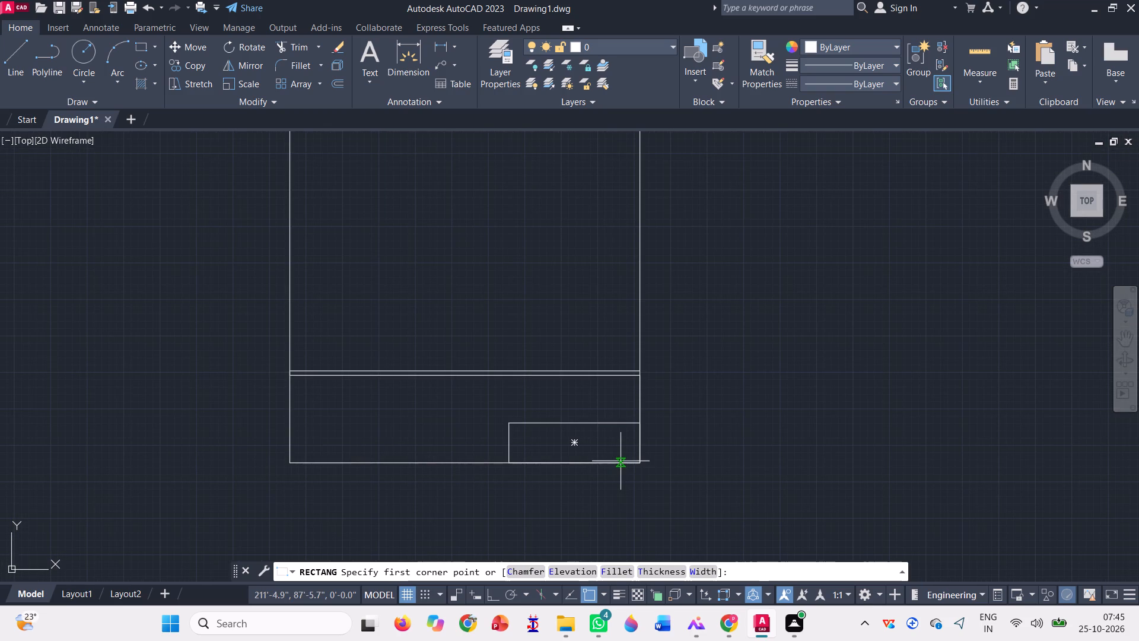
left_click(621, 461)
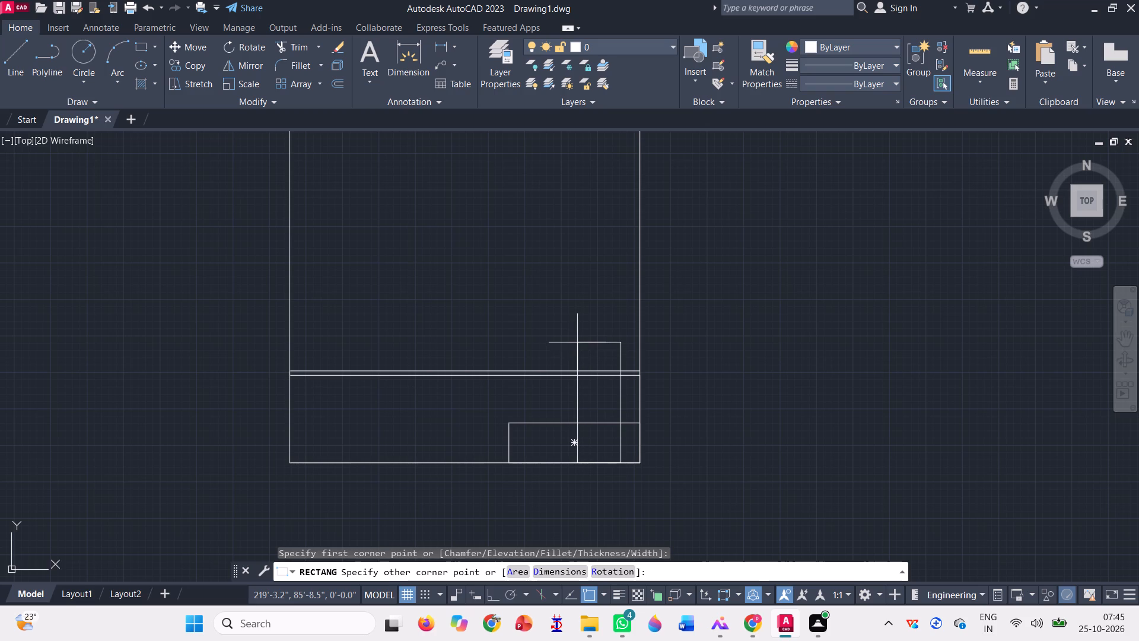
left_click(577, 341)
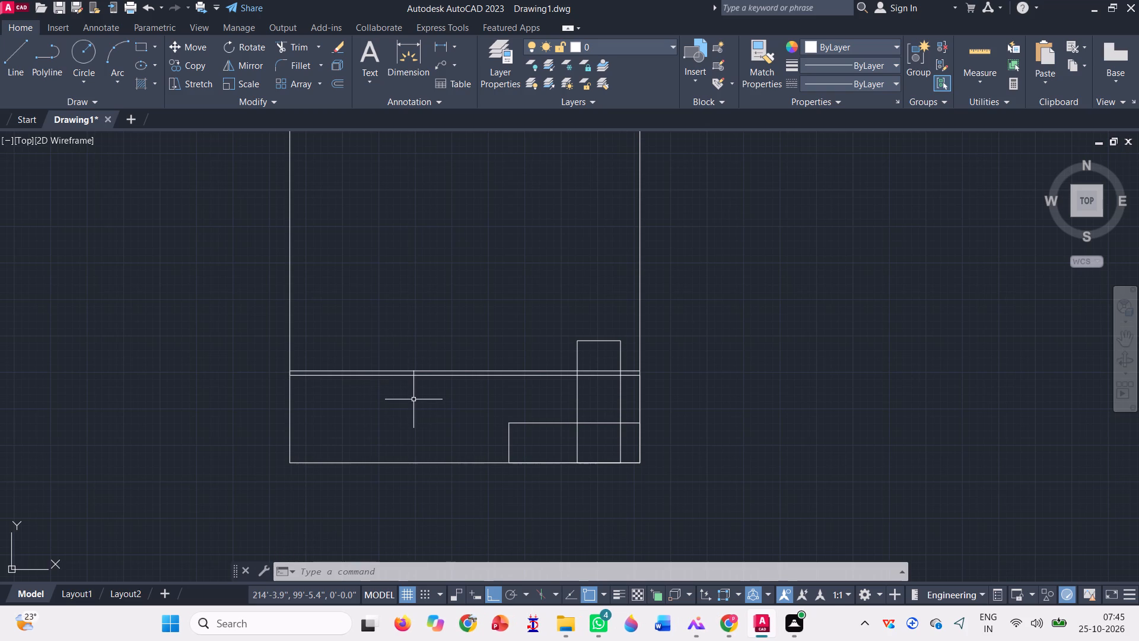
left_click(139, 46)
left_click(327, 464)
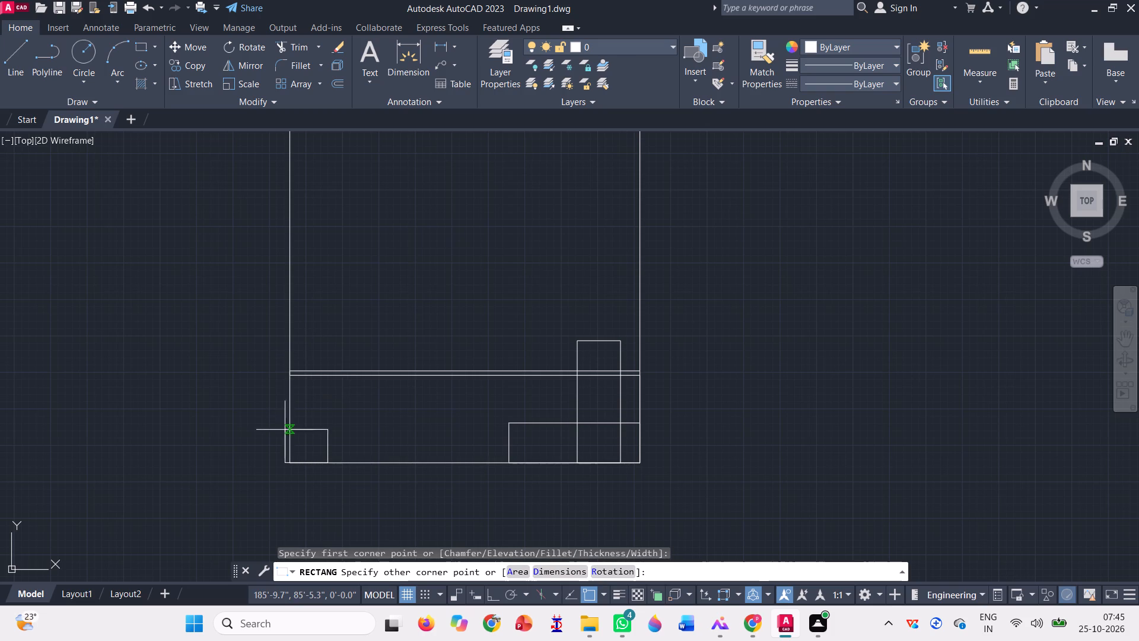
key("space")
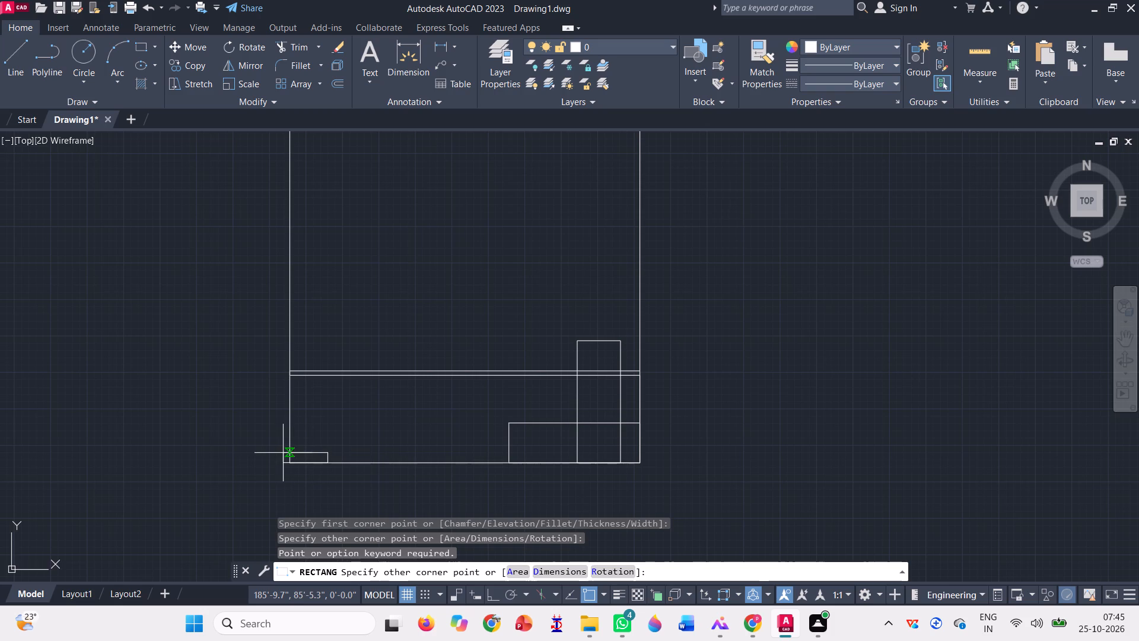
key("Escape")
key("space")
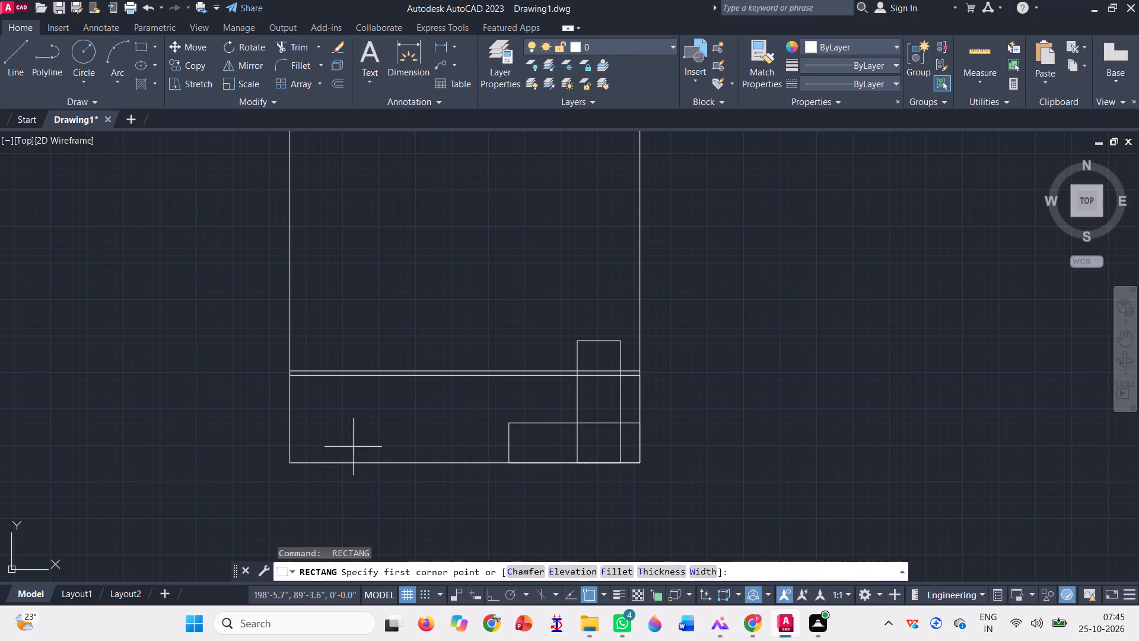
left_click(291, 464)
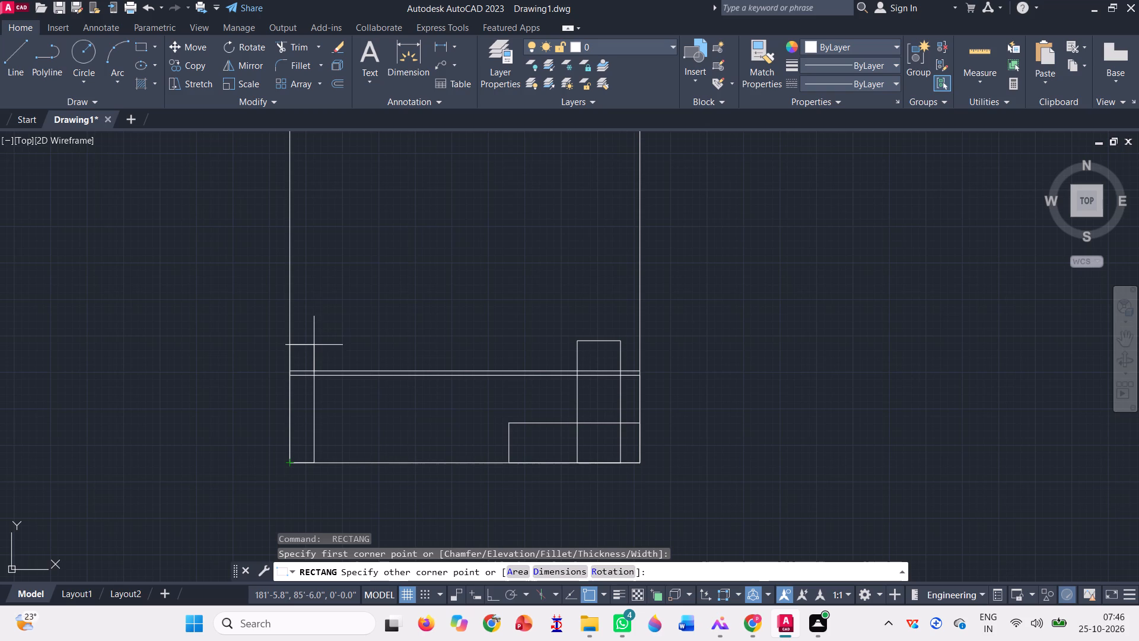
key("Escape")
Draw a horizontal guide line from the upright rectangle's upper east corner west past the west vertical line.
key("l")
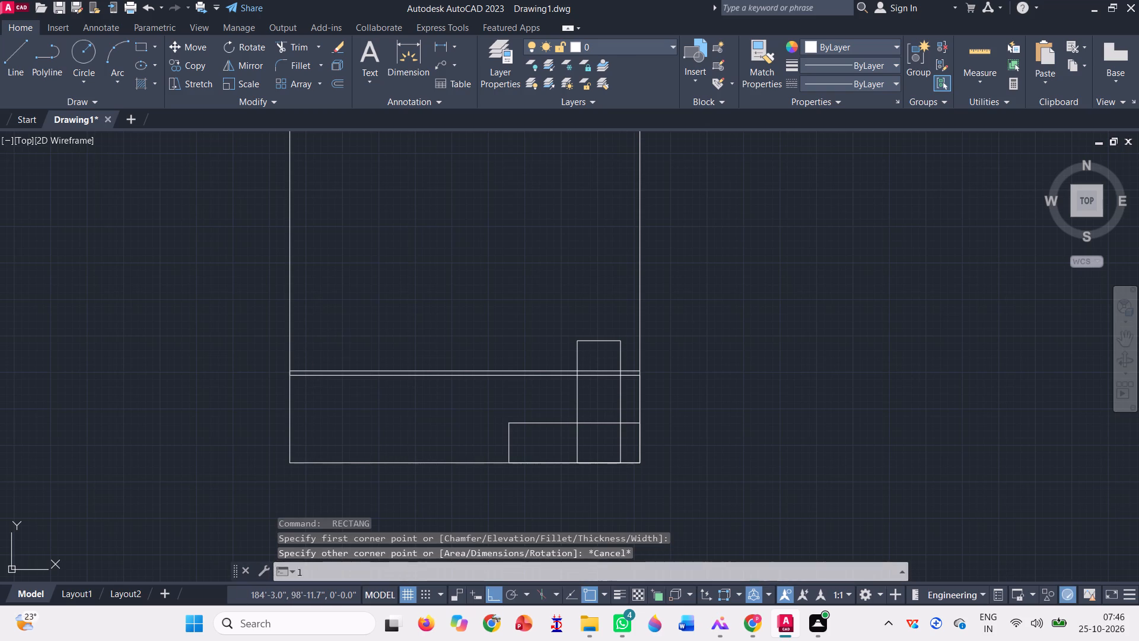
key("Return")
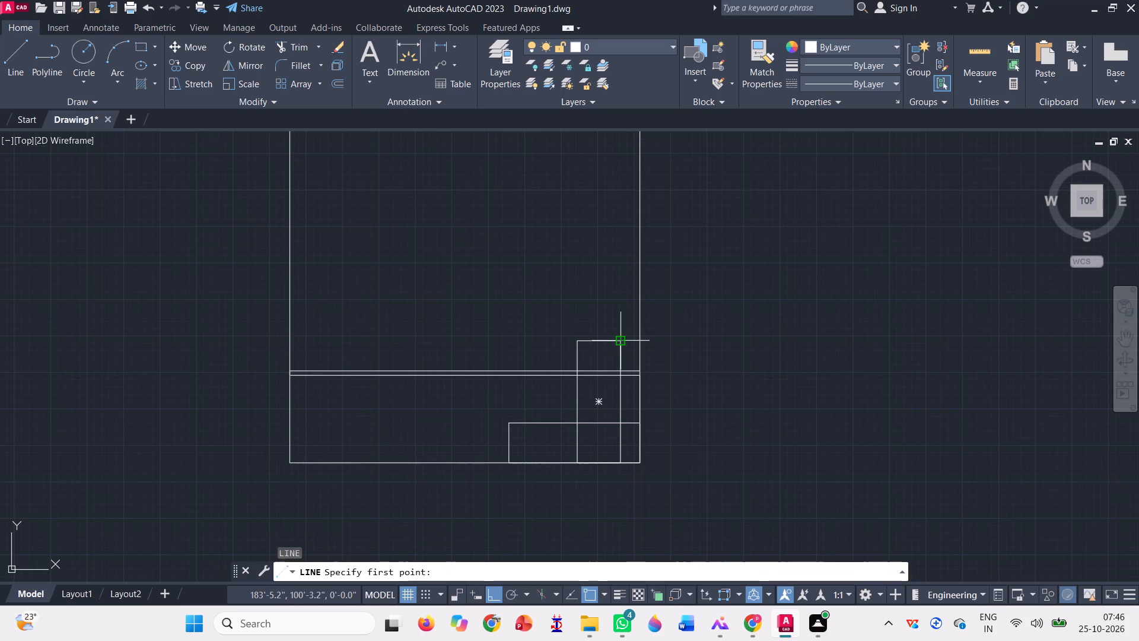
left_click(623, 342)
left_click(220, 341)
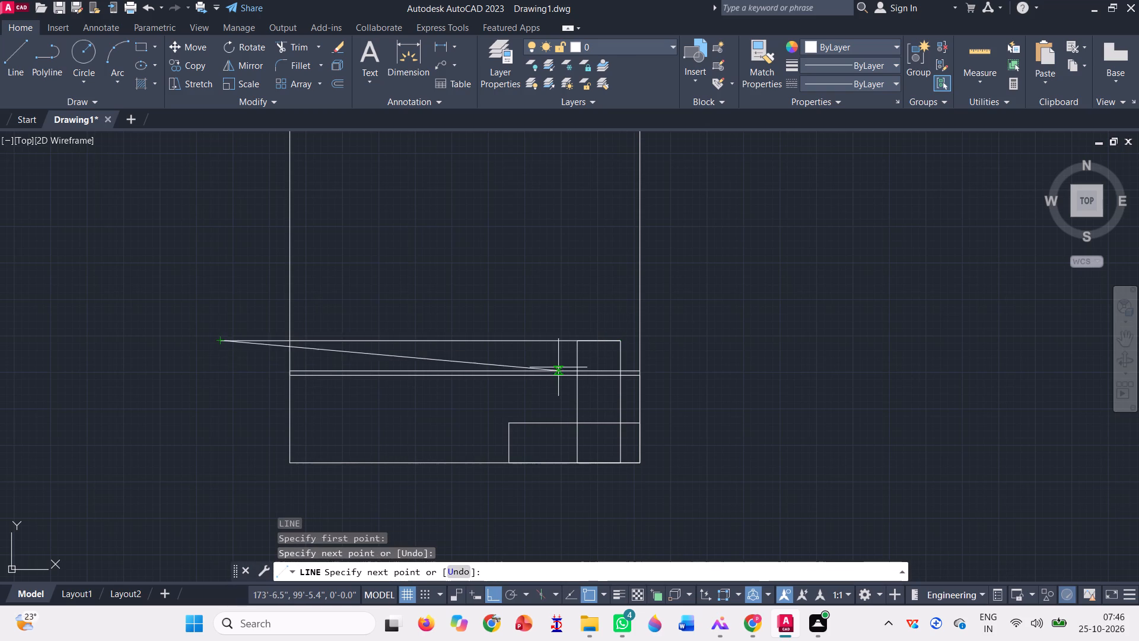
key("space")
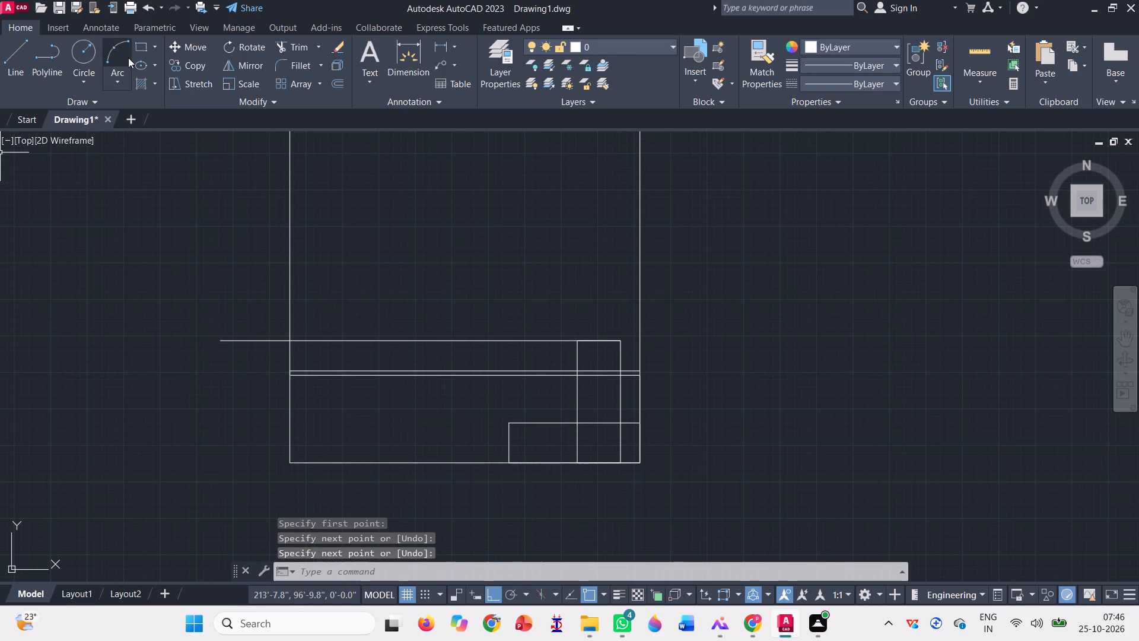
Draw a narrow rectangle about 2' wide from the base's west corner up to the horizontal guide line.
left_click(136, 51)
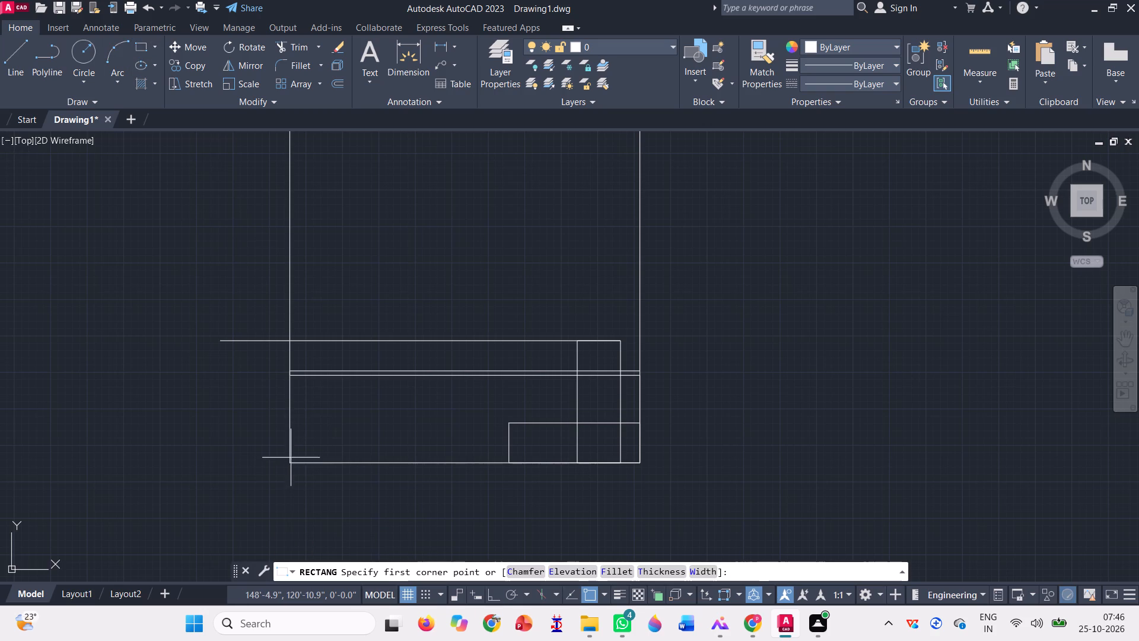
left_click(288, 467)
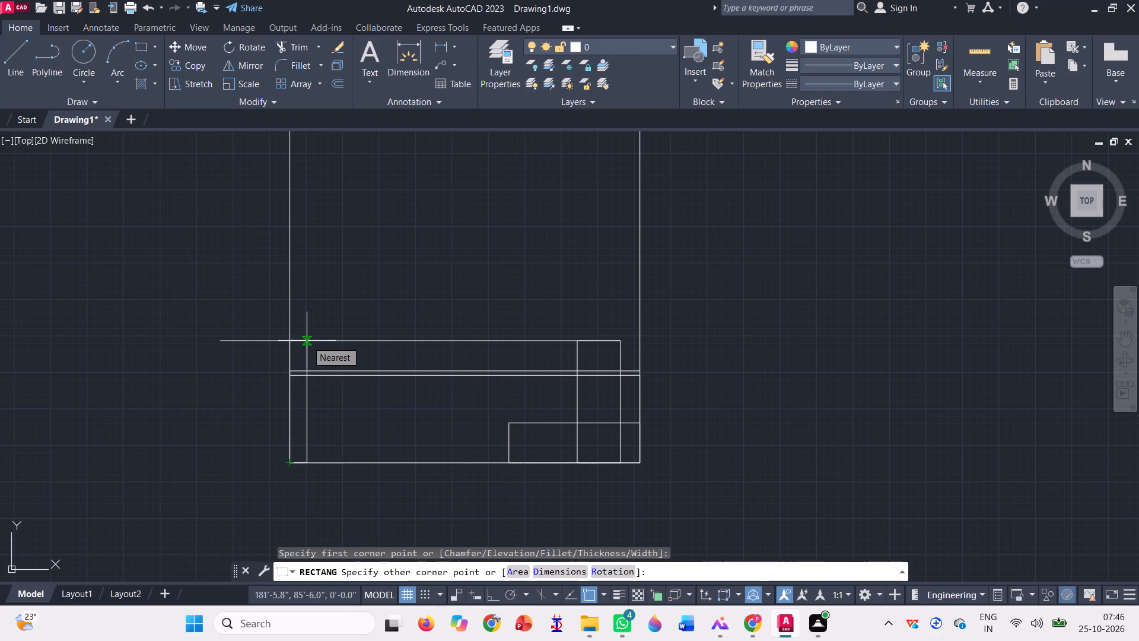
left_click(306, 341)
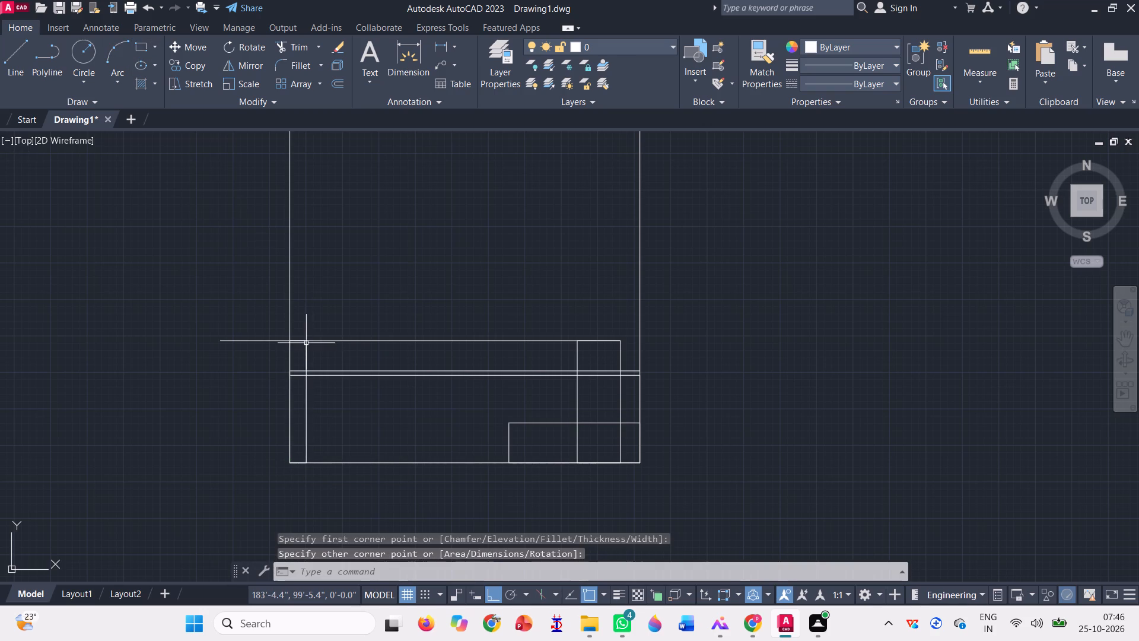
Draw a rectangle about 7'-8" wide and 5'-3" high from the narrow rectangle's east edge down to the base line.
left_click(140, 45)
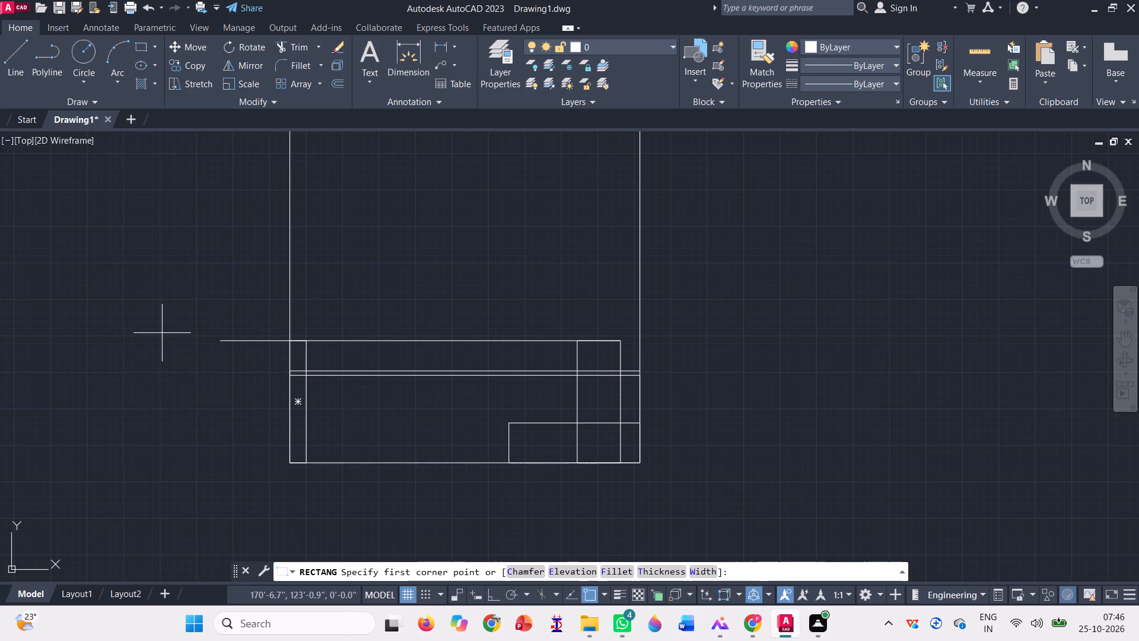
left_click(141, 40)
scroll(421, 443, "up", 1)
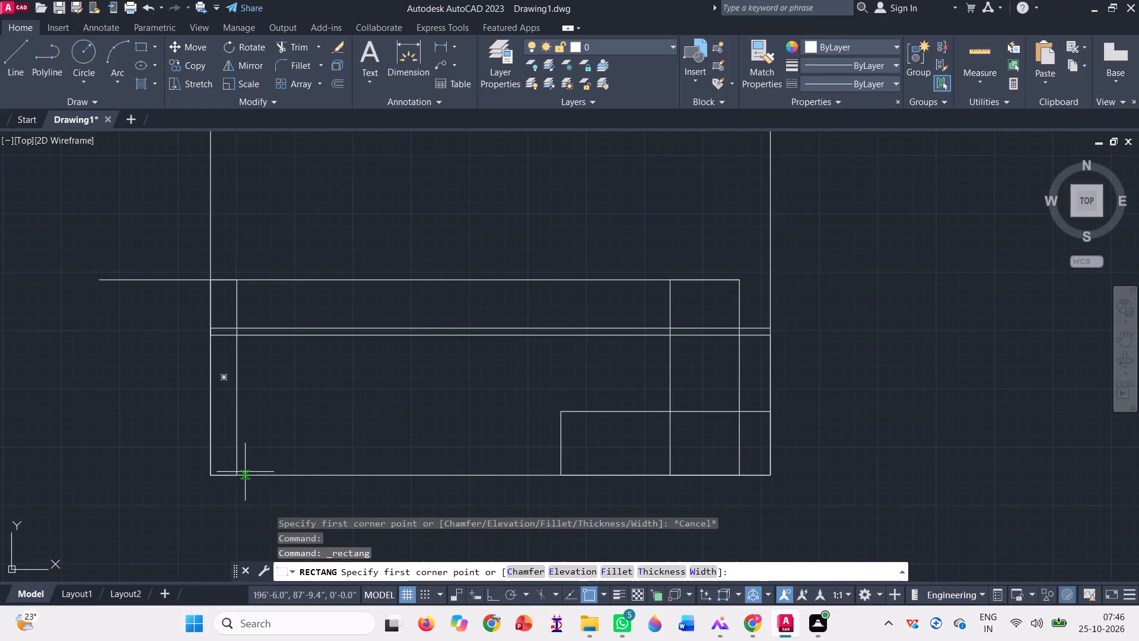
left_click(237, 402)
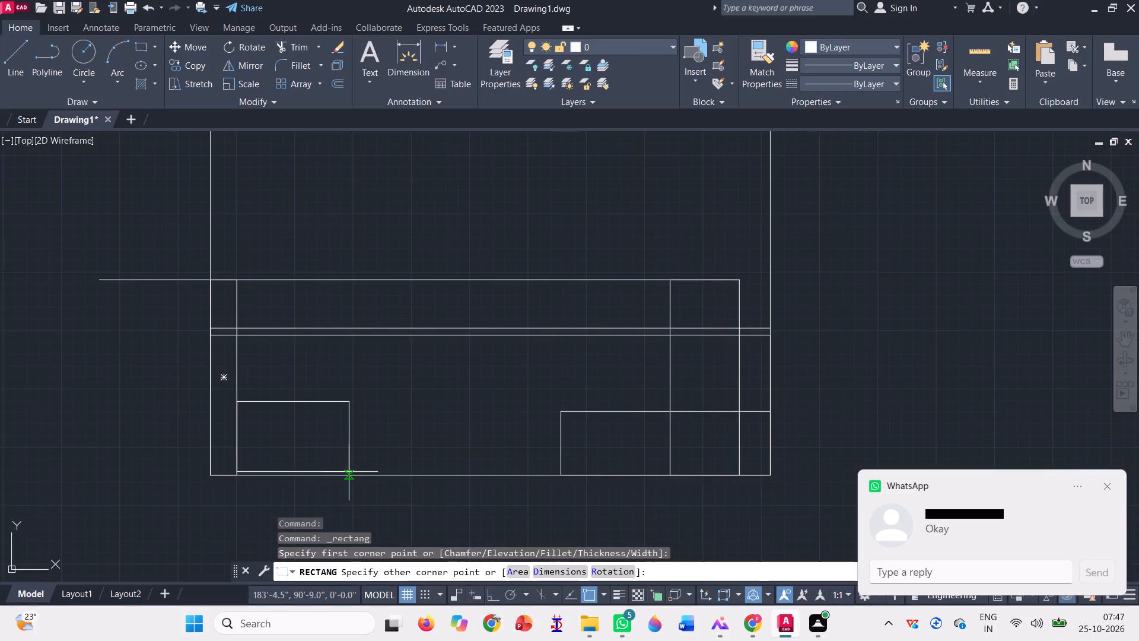
left_click(344, 475)
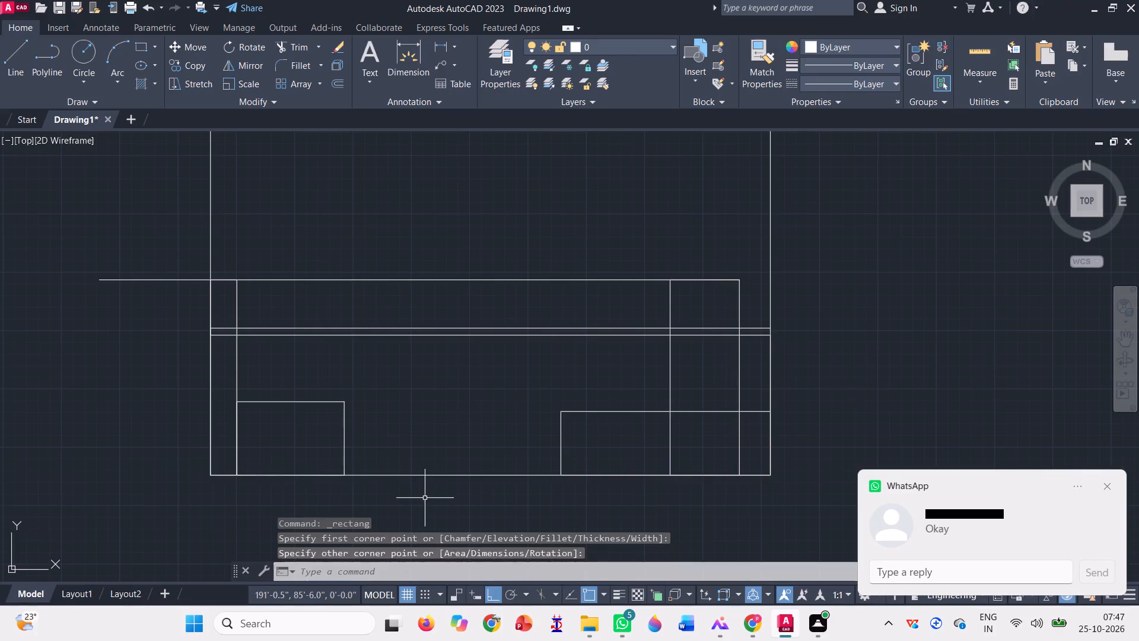
Draw a rectangle about 4.6' wide from the low west rectangle's lower east corner up to the guide line.
left_click(135, 46)
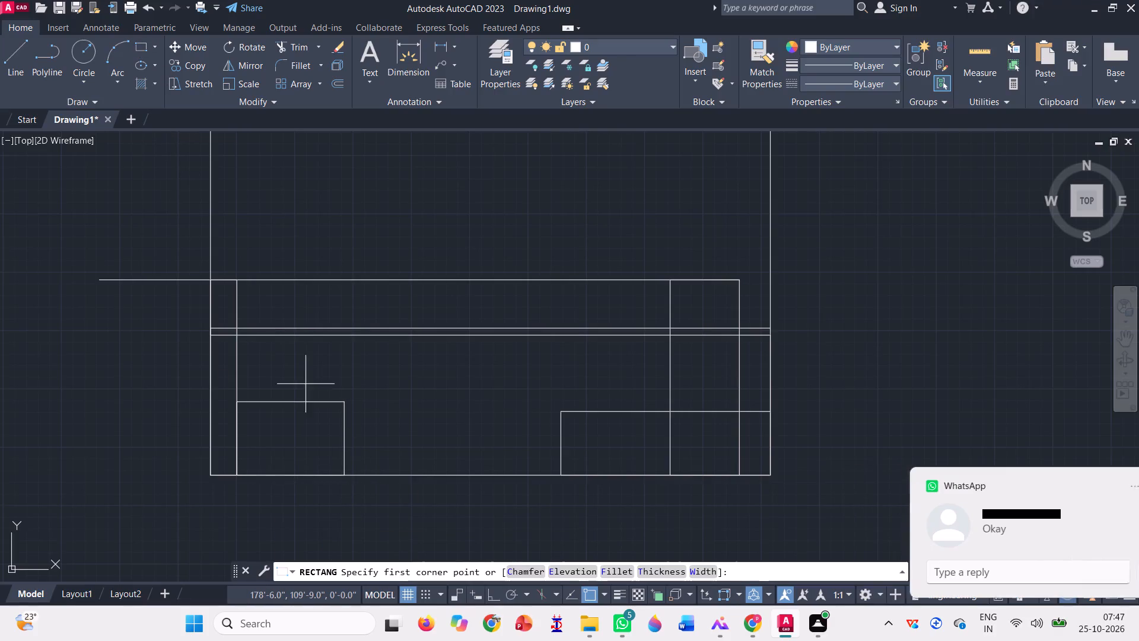
left_click(346, 474)
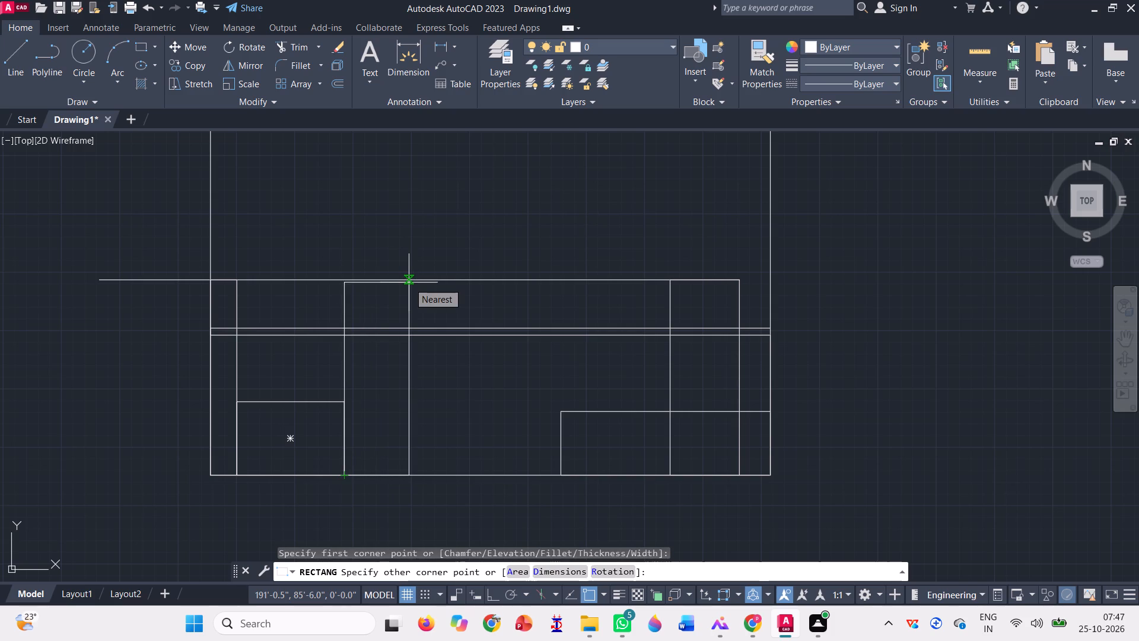
left_click(409, 283)
Trim away the horizontal wall's two lines from the west vertical line to the second western upright rectangle's east edge.
scroll(371, 429, "down", 1)
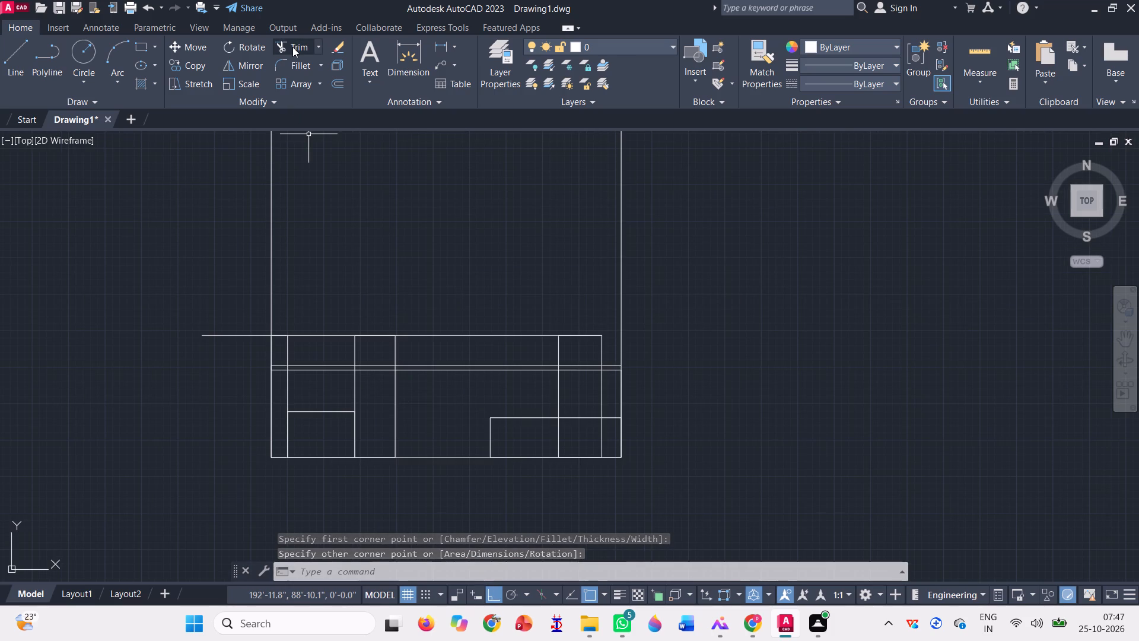
left_click(292, 47)
scroll(287, 383, "up", 3)
left_click(252, 289)
left_click(238, 396)
left_click(364, 281)
left_click(380, 396)
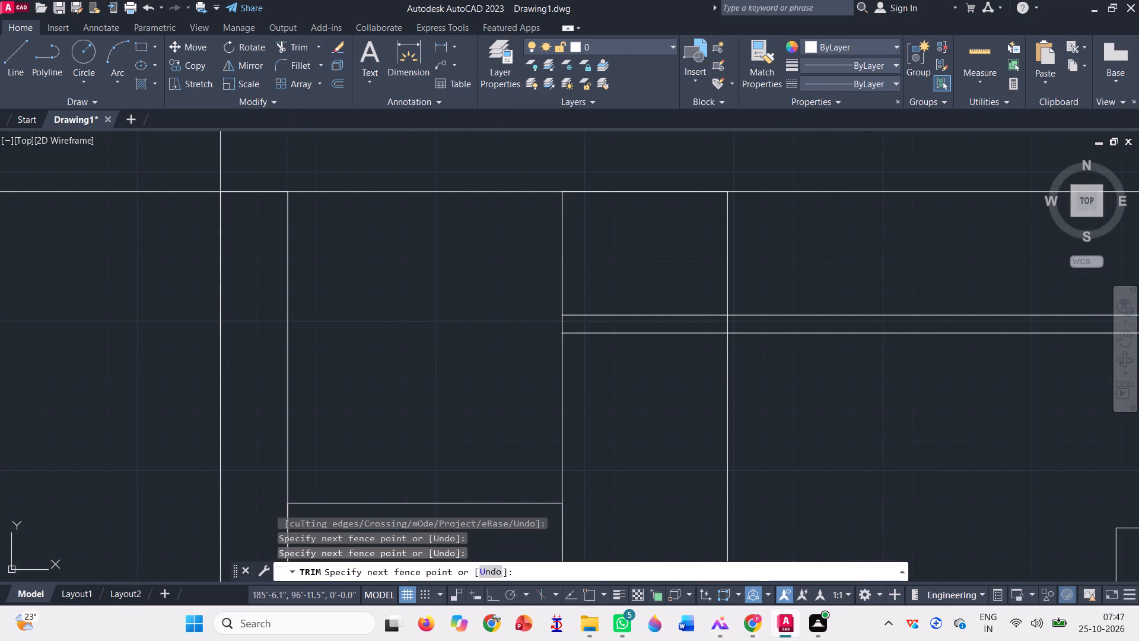
scroll(345, 391, "down", 2)
left_click(467, 348)
left_click(466, 395)
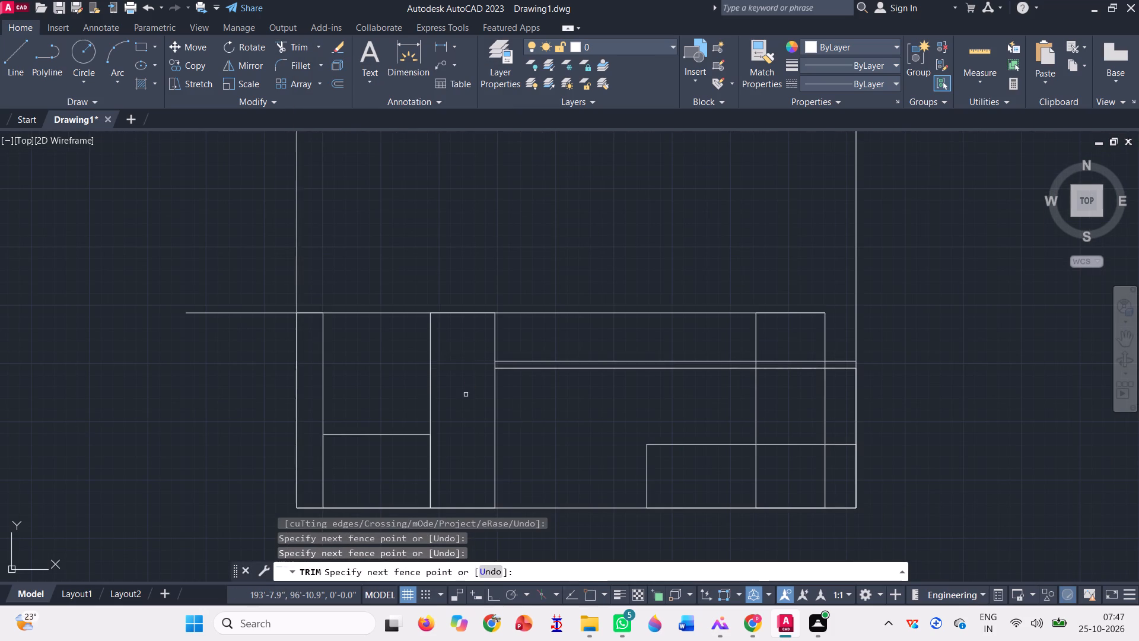
Trim away the rest of the horizontal wall's two lines, through the east upright rectangle to the east vertical line.
left_click(625, 329)
left_click(606, 420)
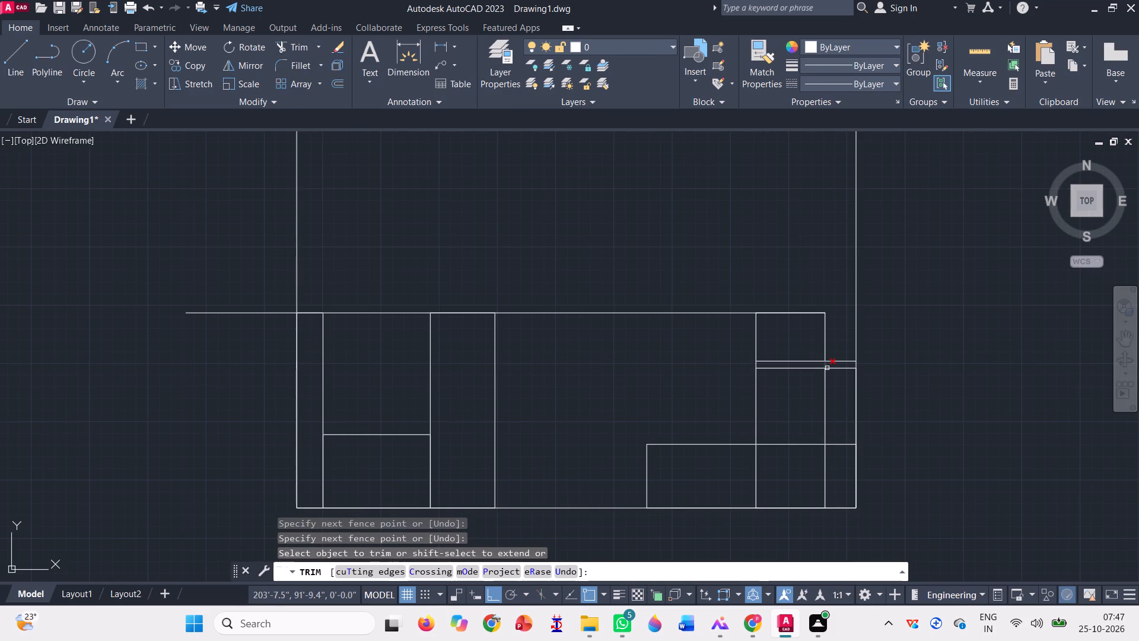
scroll(871, 345, "up", 2)
left_click(778, 350)
left_click(804, 455)
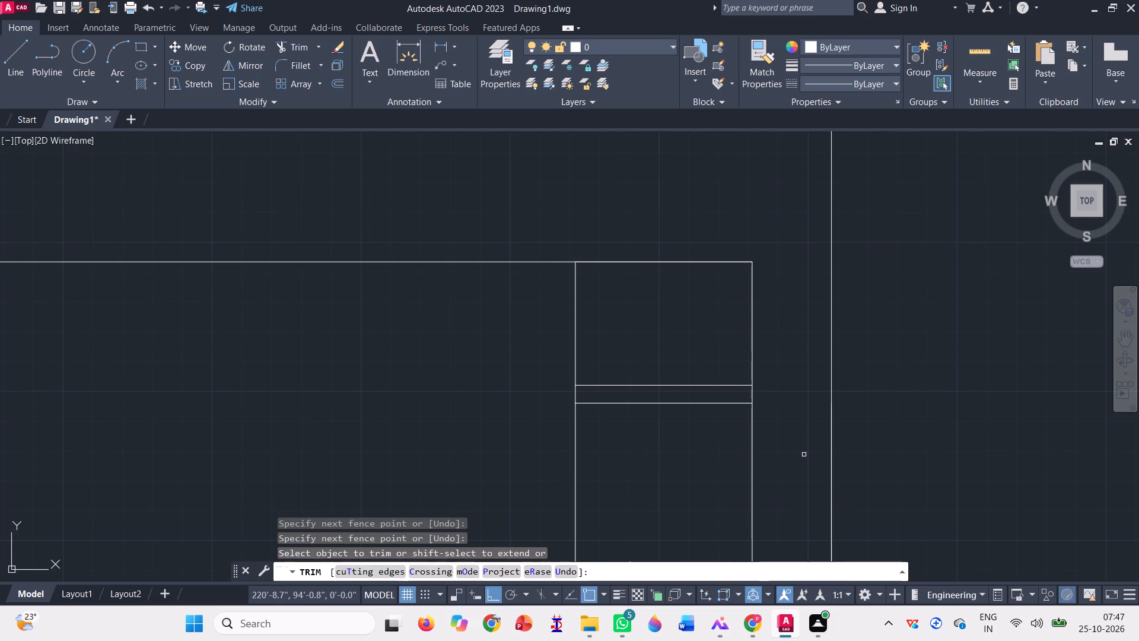
left_click(645, 334)
left_click(654, 459)
scroll(645, 376, "down", 2)
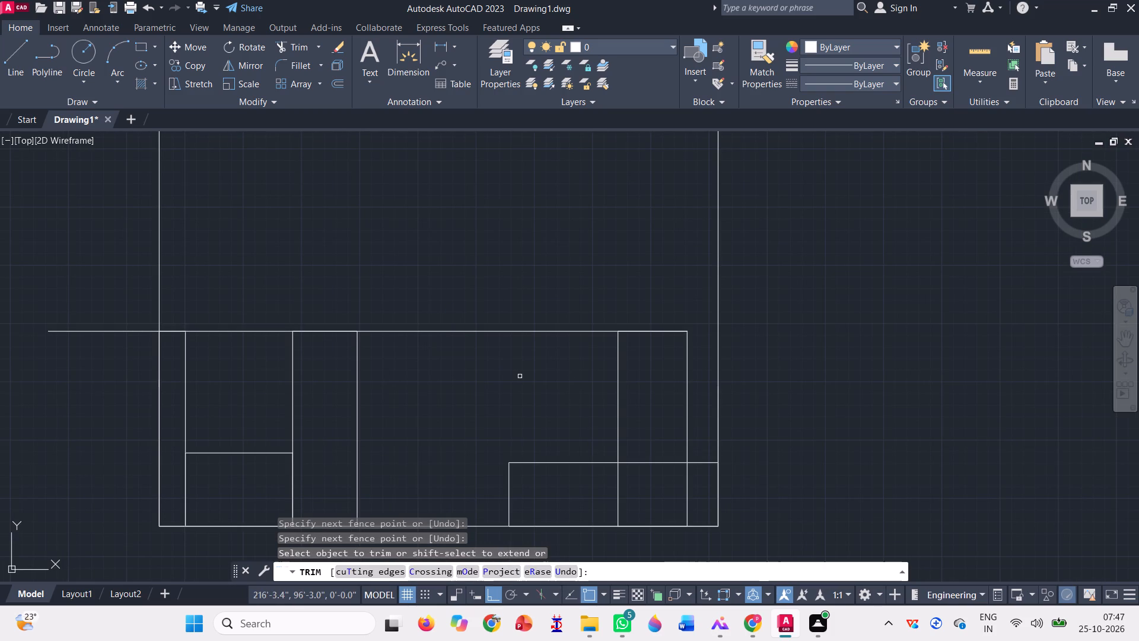
key("Escape")
Delete the horizontal guide line running along the tops of the upright rectangles.
left_click(457, 357)
left_click(388, 246)
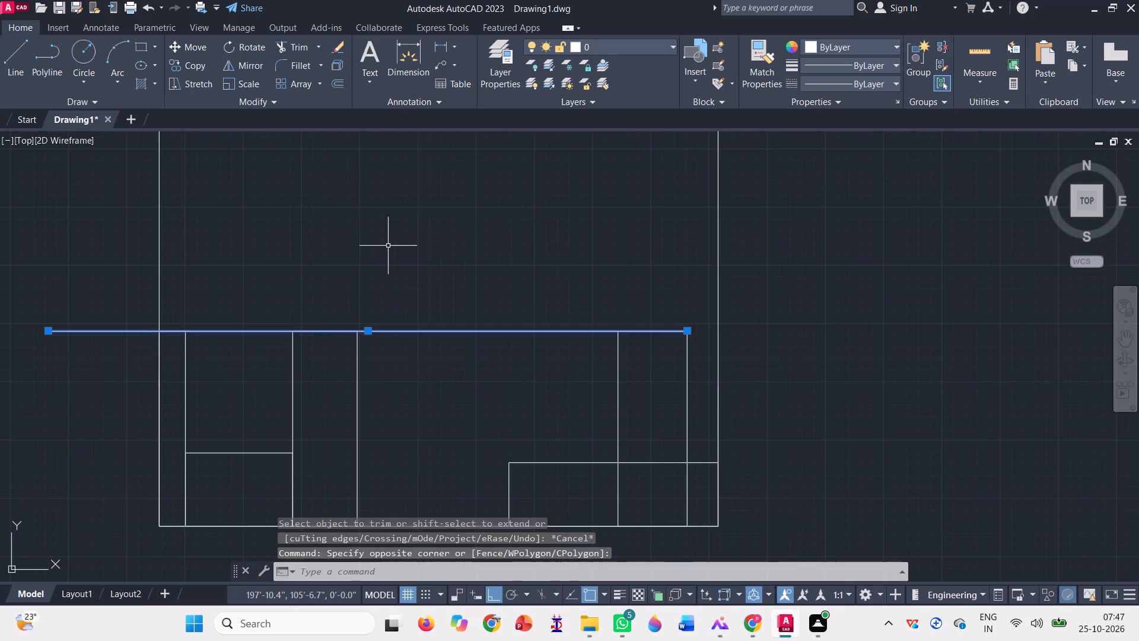
key("Delete")
key("Delete")
Move the east upright rectangle about 1'-4" east along the base line.
type("m")
key("space")
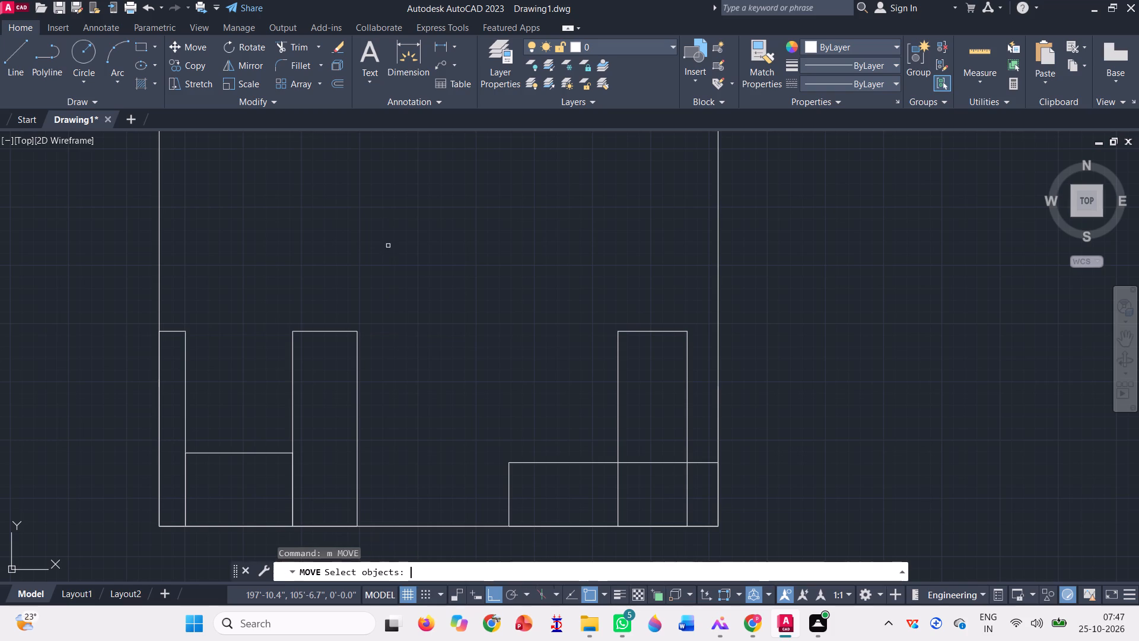
left_click(618, 394)
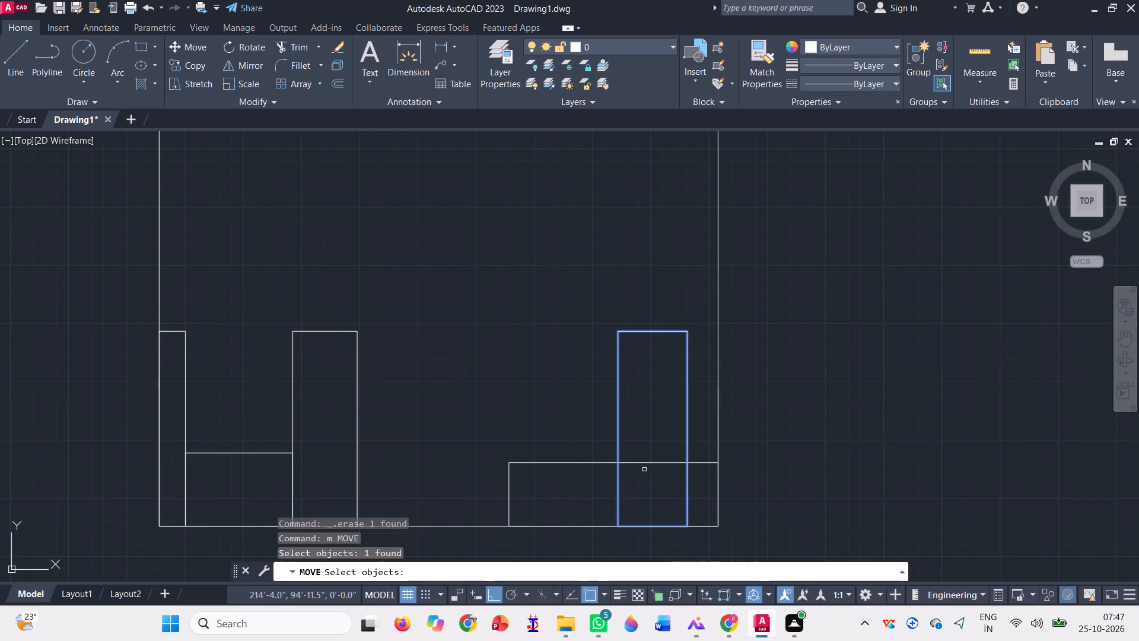
key("space")
left_click(688, 530)
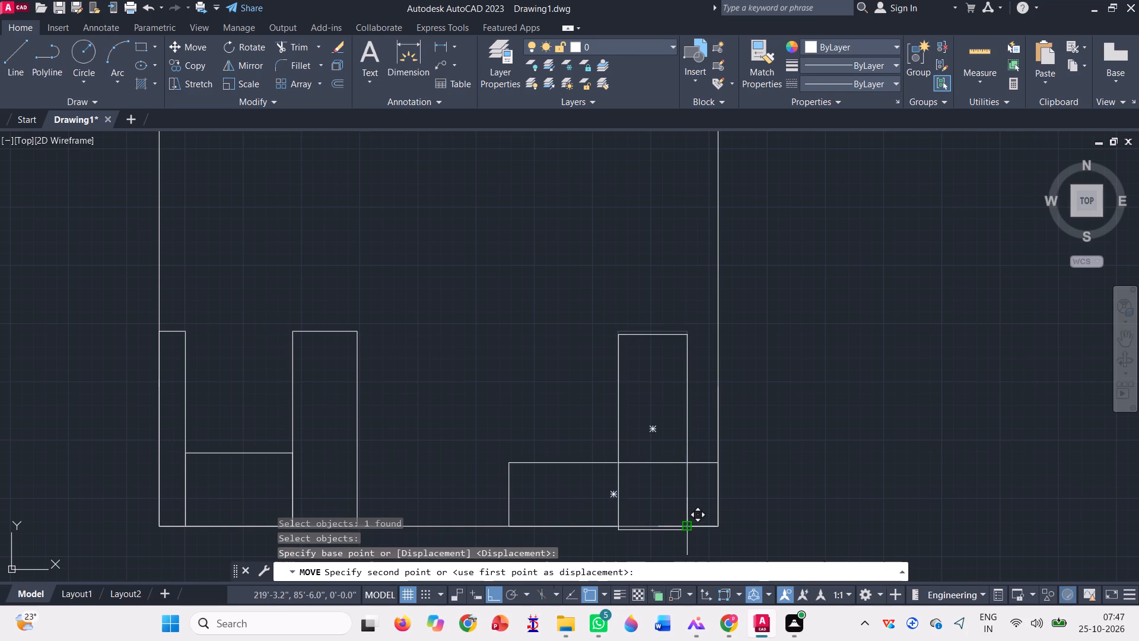
left_click(705, 530)
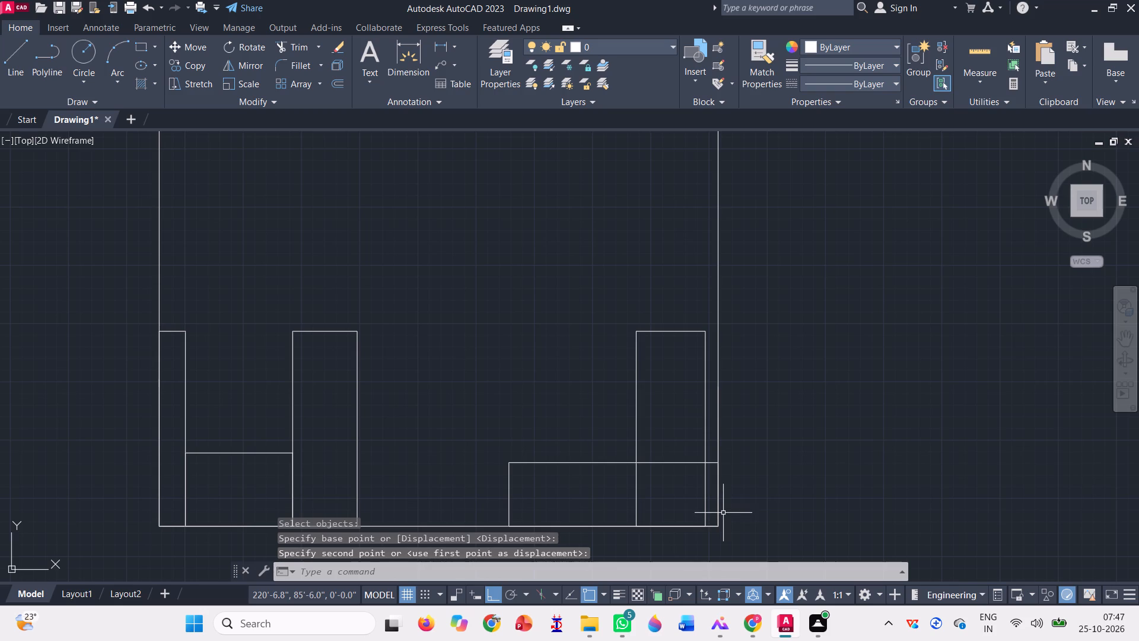
Move the east upright rectangle about half a foot farther east along the base line, leaving a narrow gap to the east vertical line.
scroll(724, 512, "up", 1)
left_click(699, 503)
left_click(661, 489)
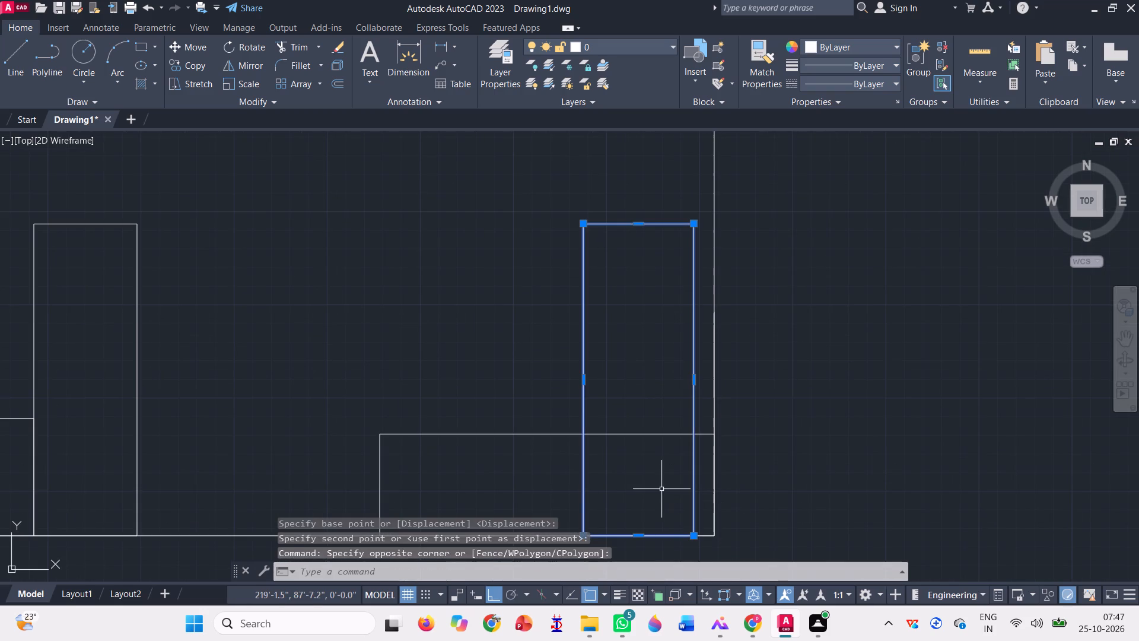
key("space")
left_click(698, 539)
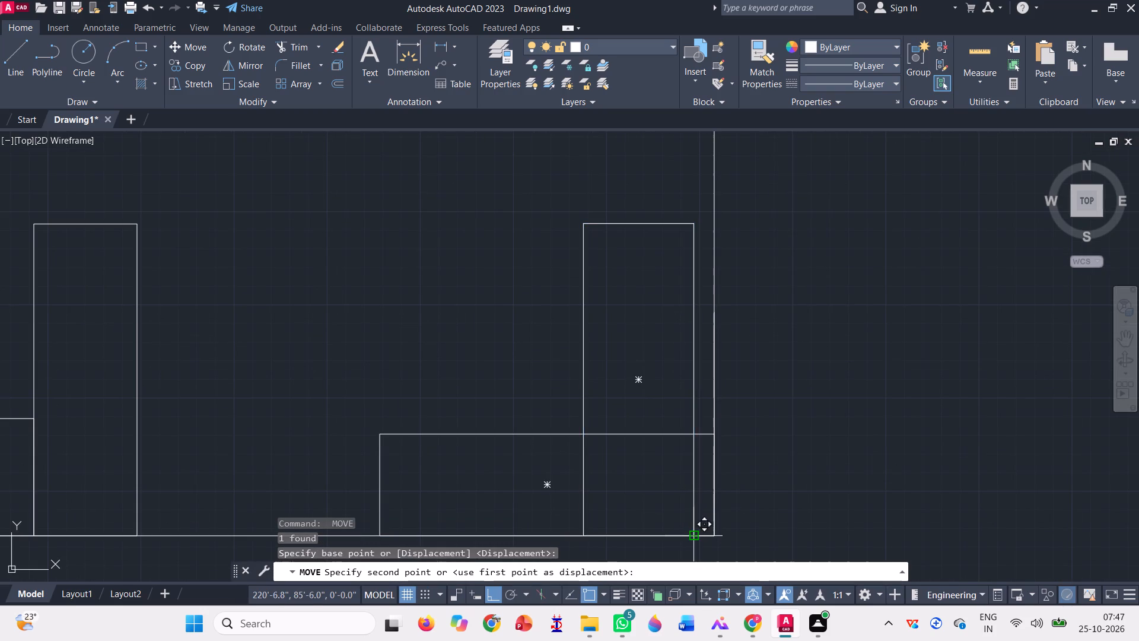
scroll(704, 540, "up", 4)
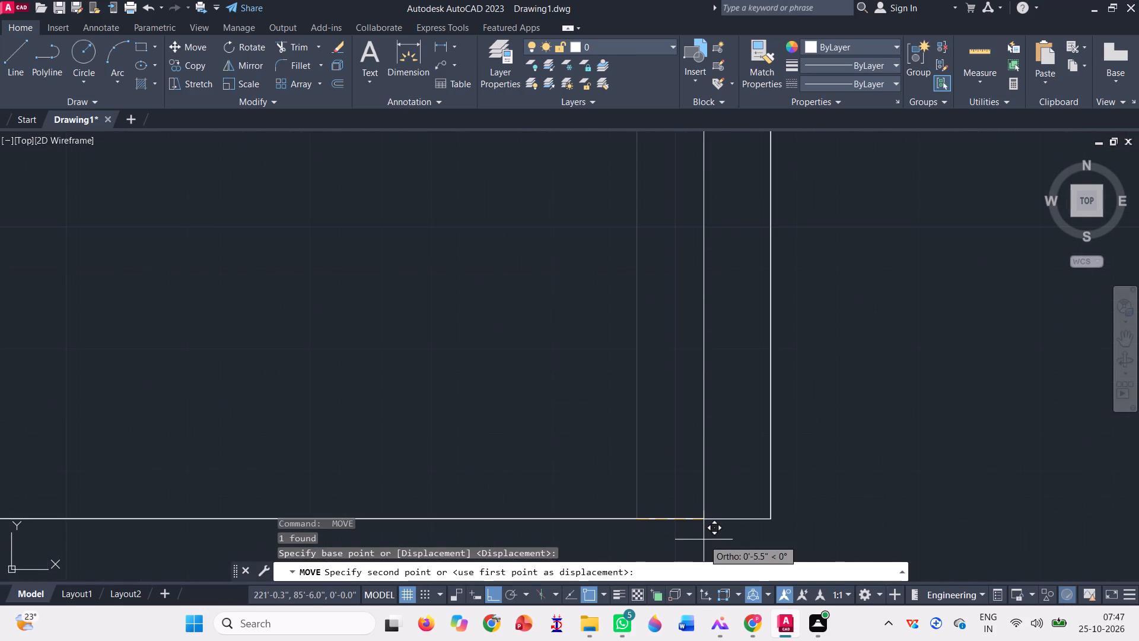
left_click(718, 521)
scroll(645, 529, "down", 2)
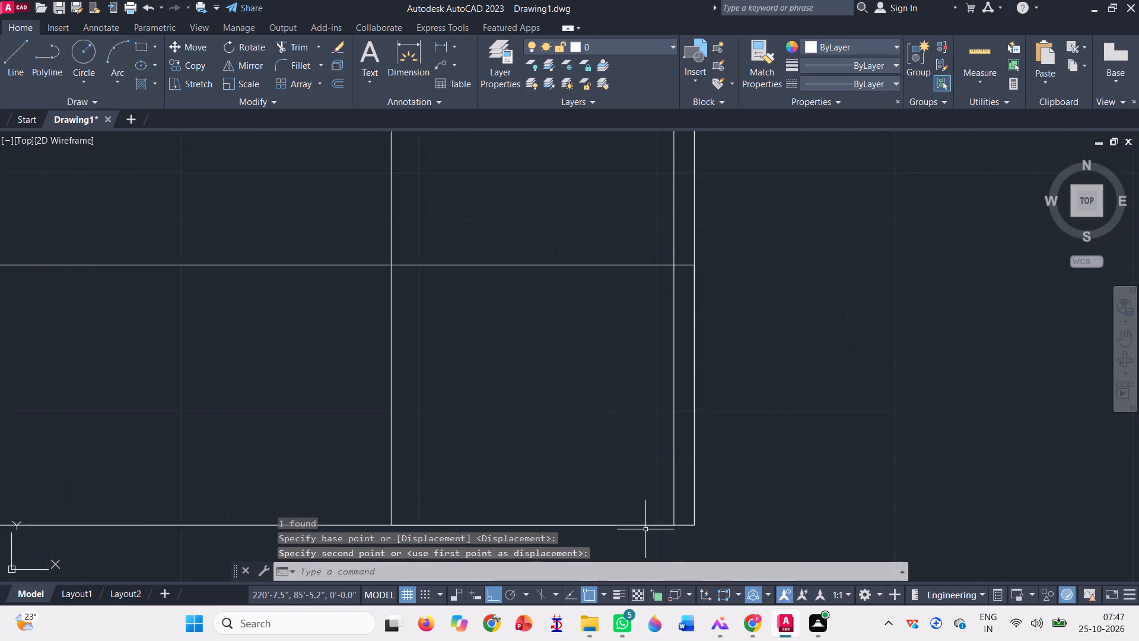
scroll(645, 529, "down", 4)
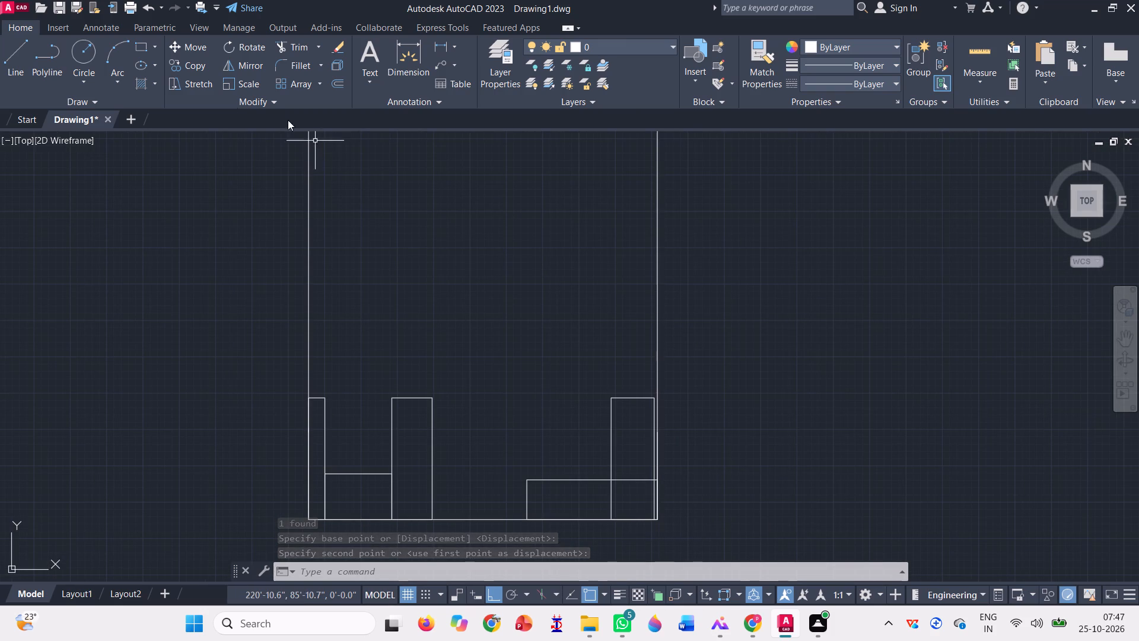
Draw a horizontal guide line from the low east rectangle's northwest corner westward past the west vertical line.
left_click(139, 50)
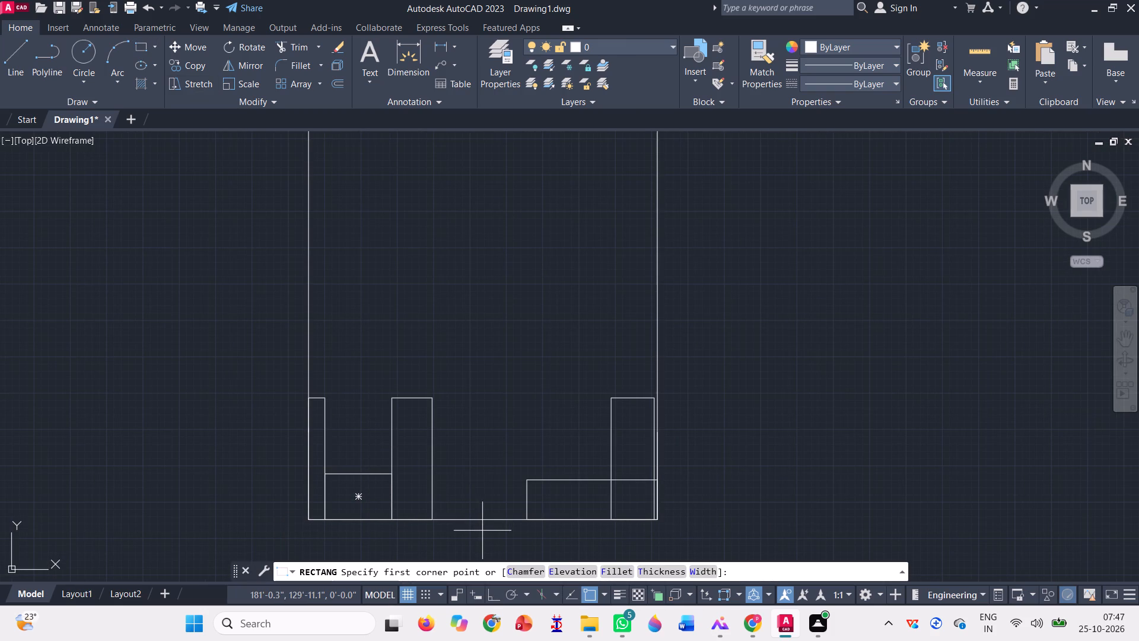
key("Escape")
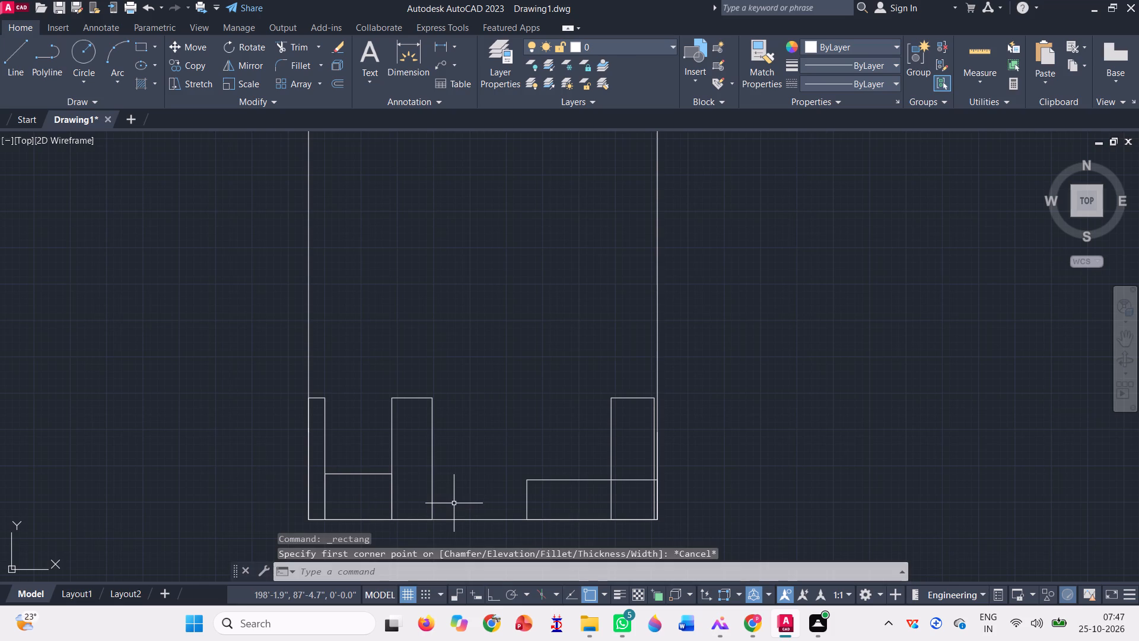
key("l")
key("Return")
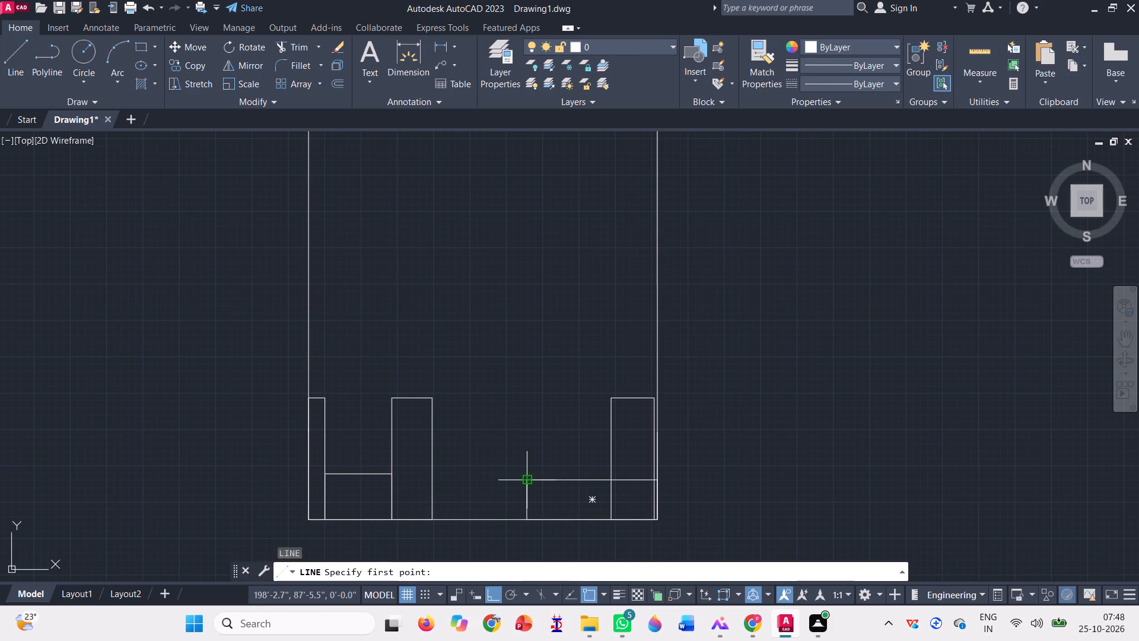
left_click(523, 478)
left_click(203, 420)
key("space")
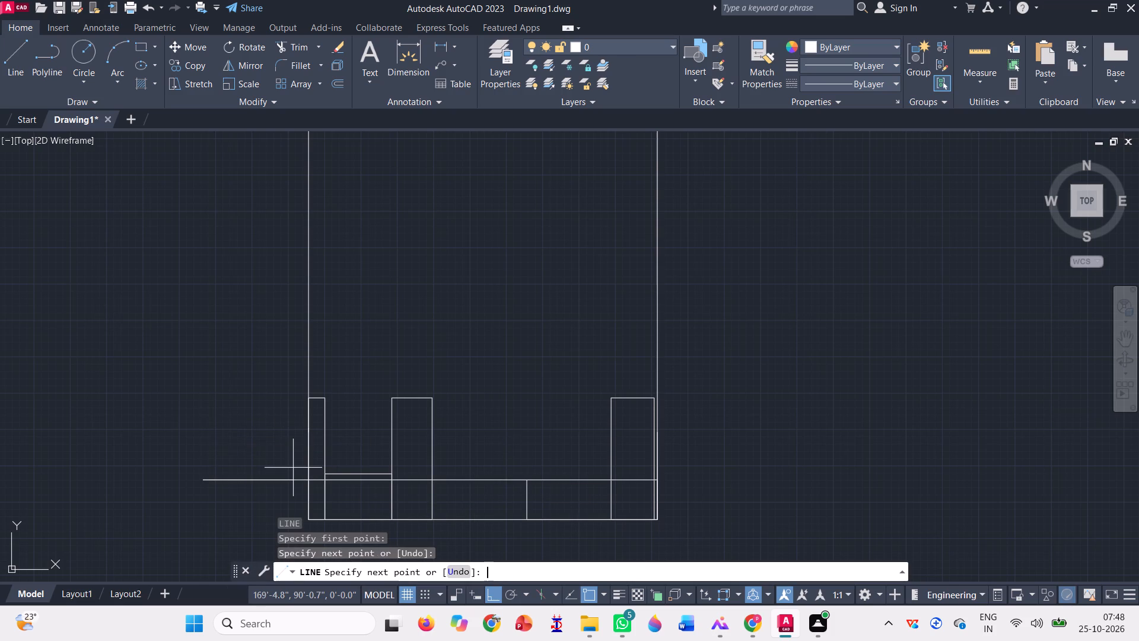
Draw a rectangle between the two western upright rectangles, from the base line up to the horizontal guide line.
left_click(141, 43)
scroll(364, 516, "down", 1)
scroll(332, 521, "up", 2)
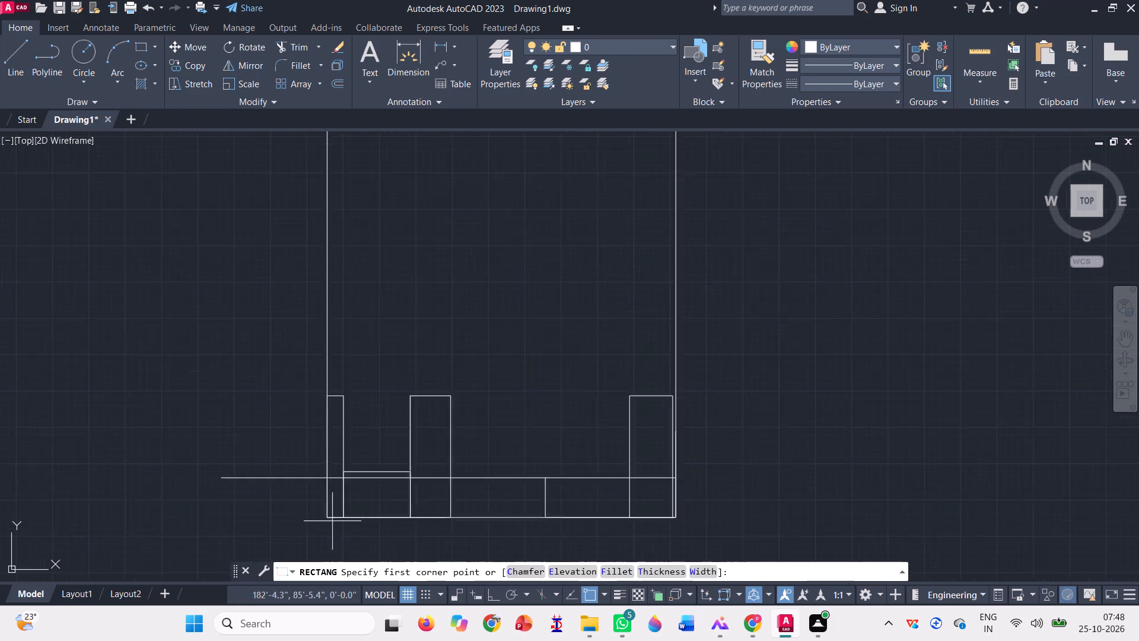
scroll(332, 521, "up", 2)
left_click(370, 508)
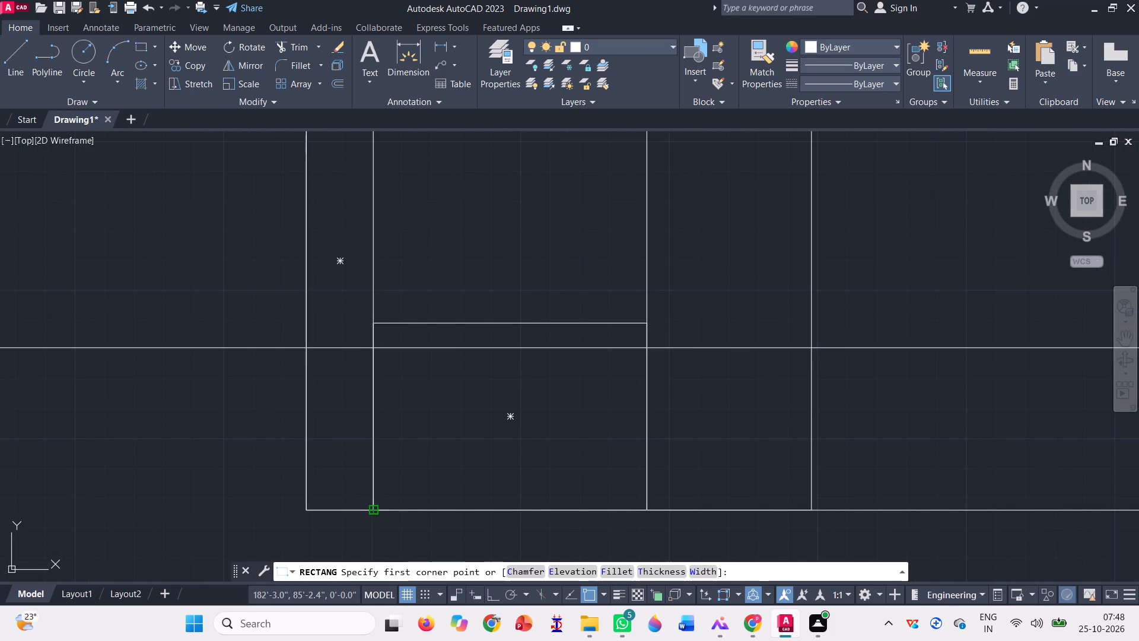
left_click(646, 348)
Delete the taller old rectangle between the two western upright rectangles.
left_click(473, 329)
left_click(446, 293)
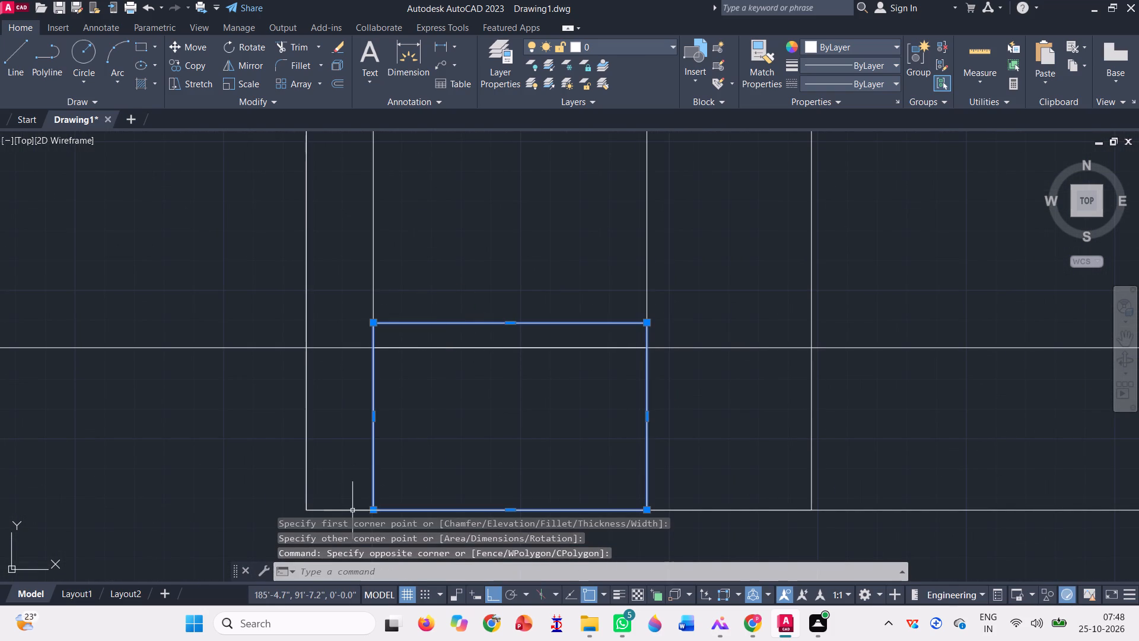
key("Delete")
Draw a thin rectangle about 1.5" deep along the top of the low west rectangle, between the two western upright rectangles.
scroll(332, 493, "down", 1)
scroll(279, 460, "down", 1)
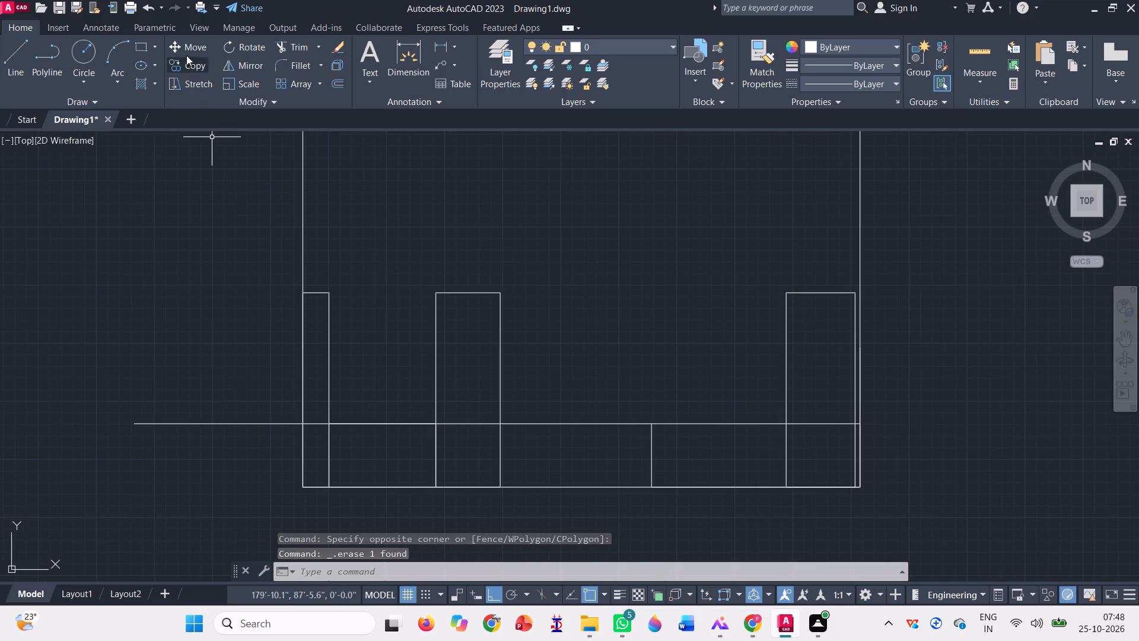
left_click(145, 47)
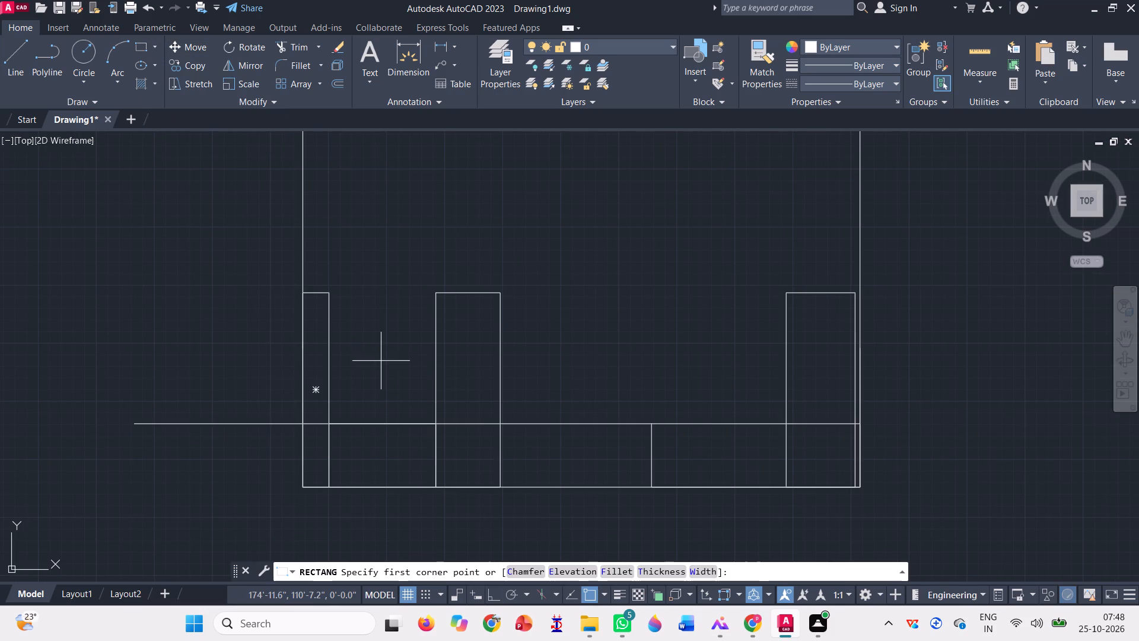
scroll(436, 421, "up", 2)
left_click(434, 428)
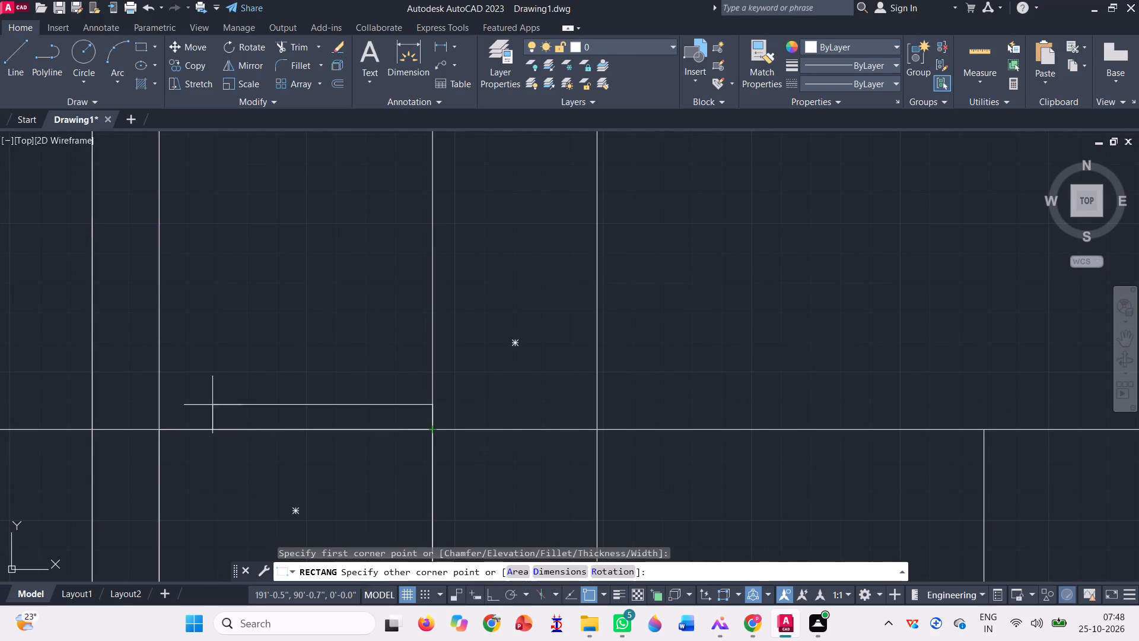
scroll(158, 424, "up", 2)
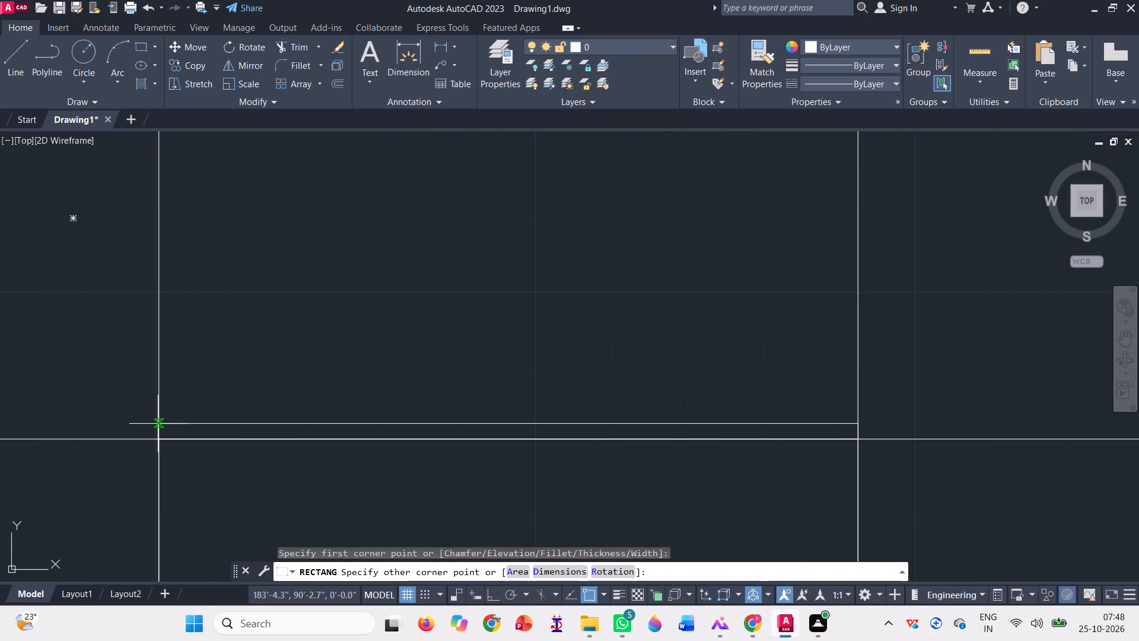
left_click(157, 427)
Draw a horizontal guide line from the thin rectangle's northwest corner eastward past the east vertical line.
scroll(170, 380, "down", 3)
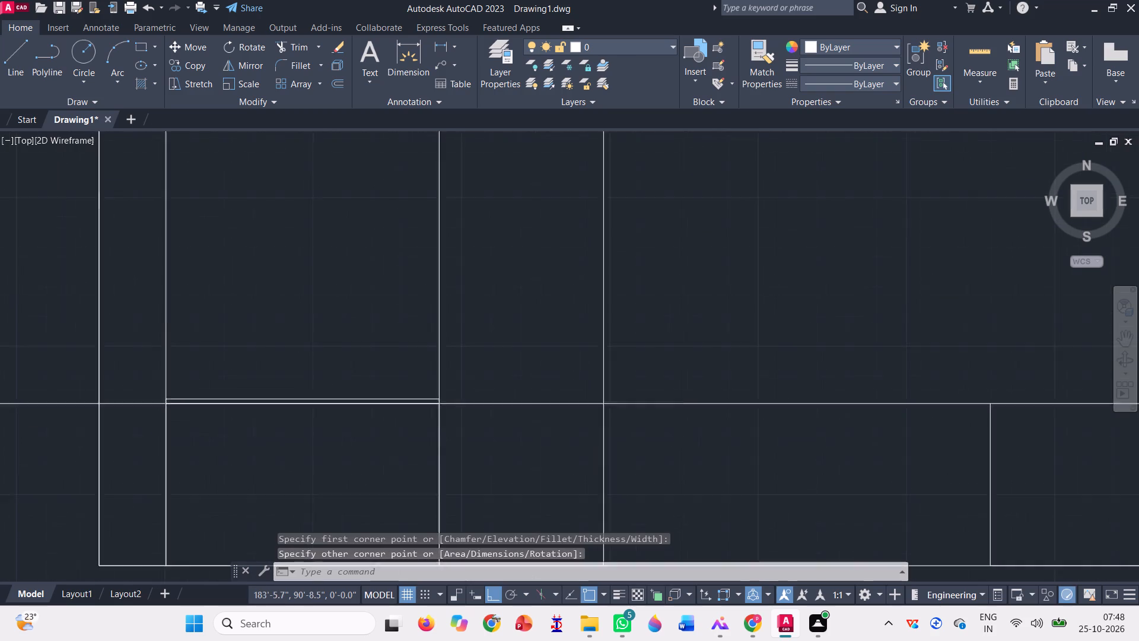
scroll(170, 380, "down", 1)
key("l")
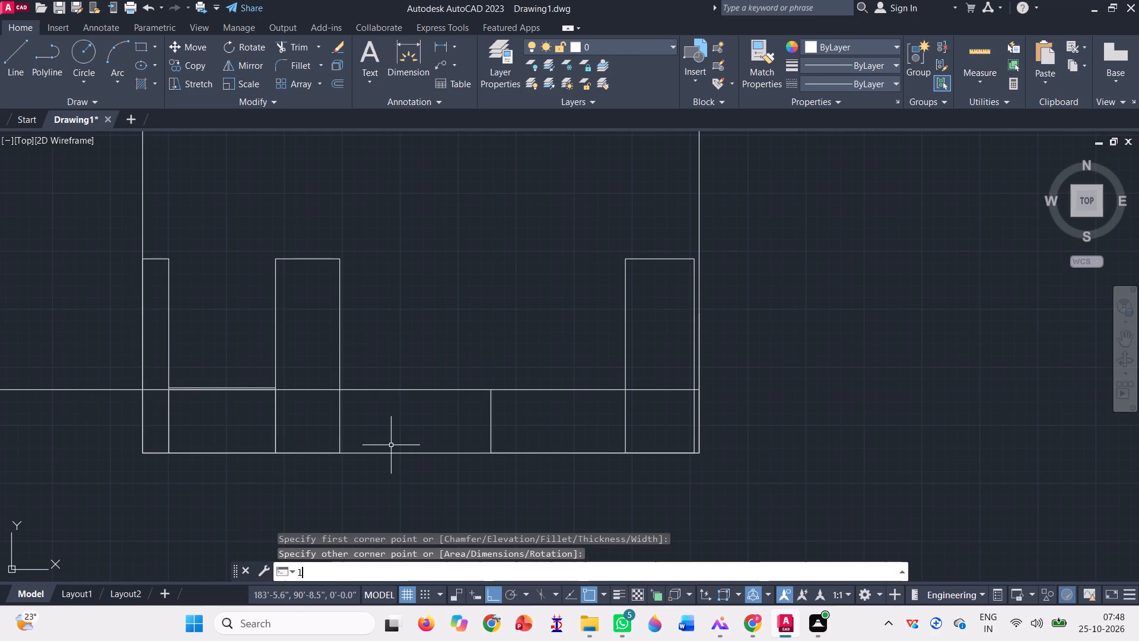
key("Return")
scroll(160, 384, "up", 3)
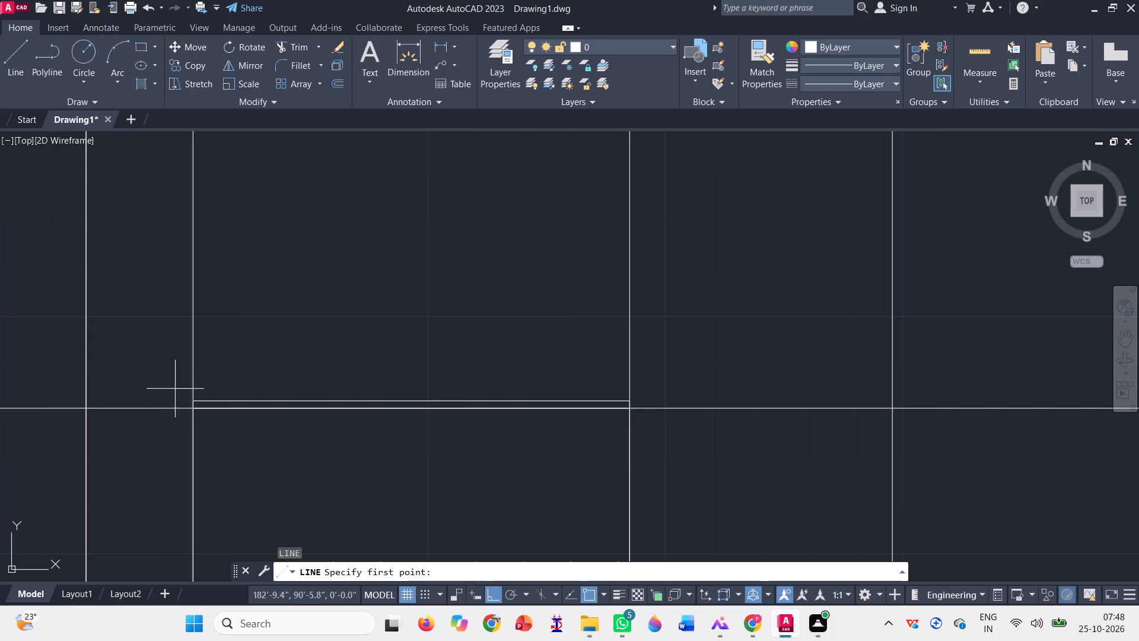
left_click(195, 399)
scroll(164, 381, "down", 3)
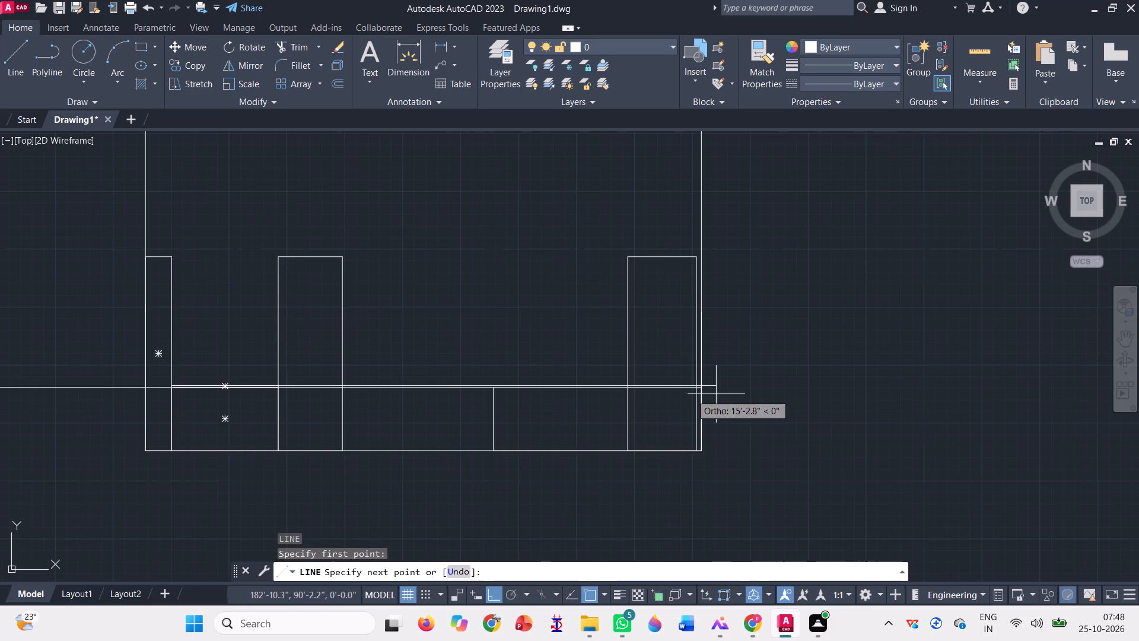
left_click(815, 375)
key("space")
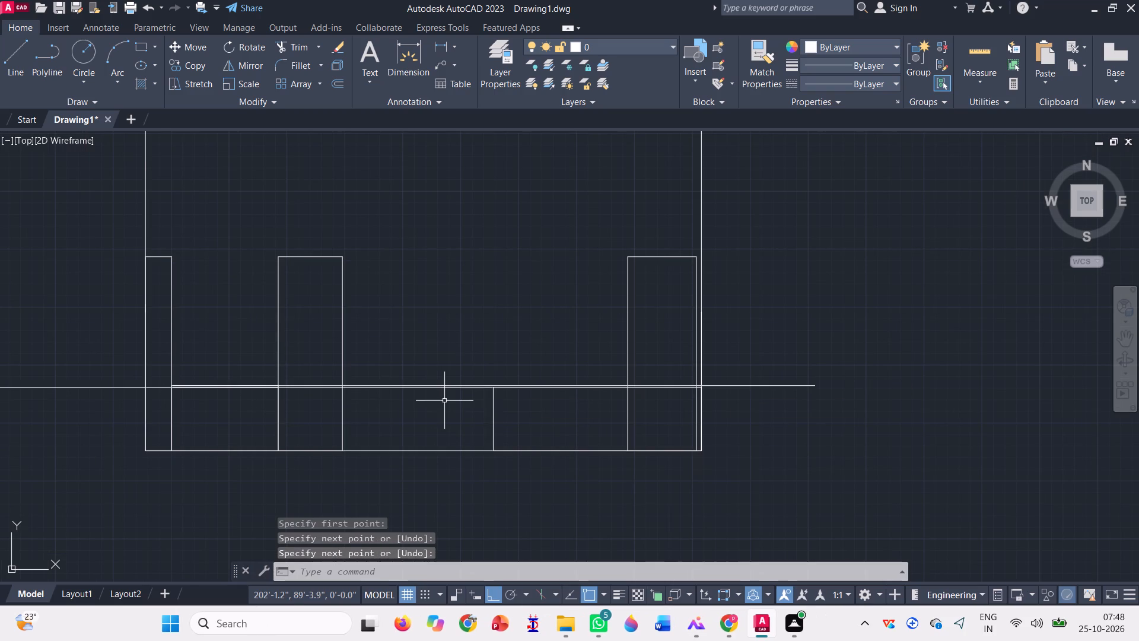
Draw a thin rectangle between the two guide lines, from the east vertical line to slightly past the low east rectangle's west edge.
scroll(481, 401, "up", 2)
left_click(140, 42)
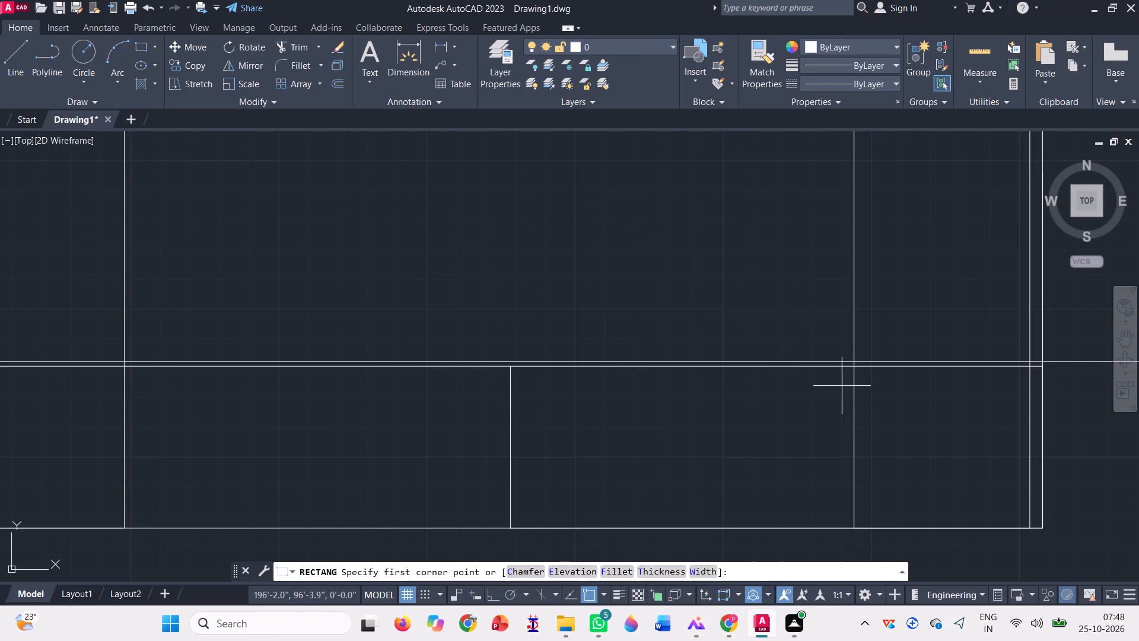
scroll(565, 380, "down", 1)
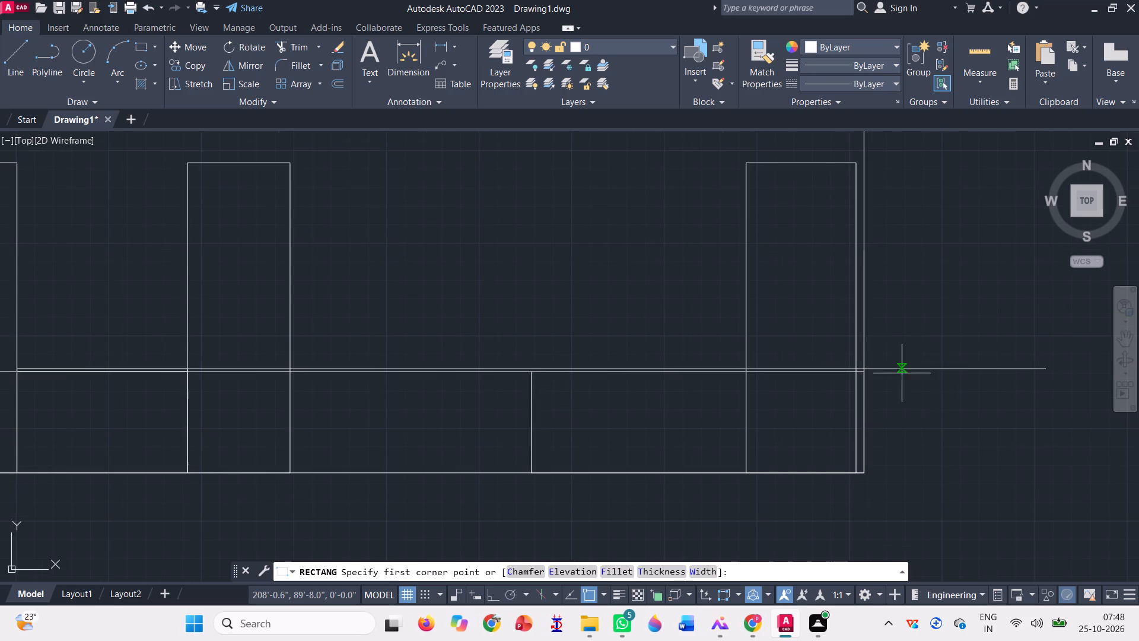
scroll(892, 375, "up", 3)
scroll(766, 362, "up", 3)
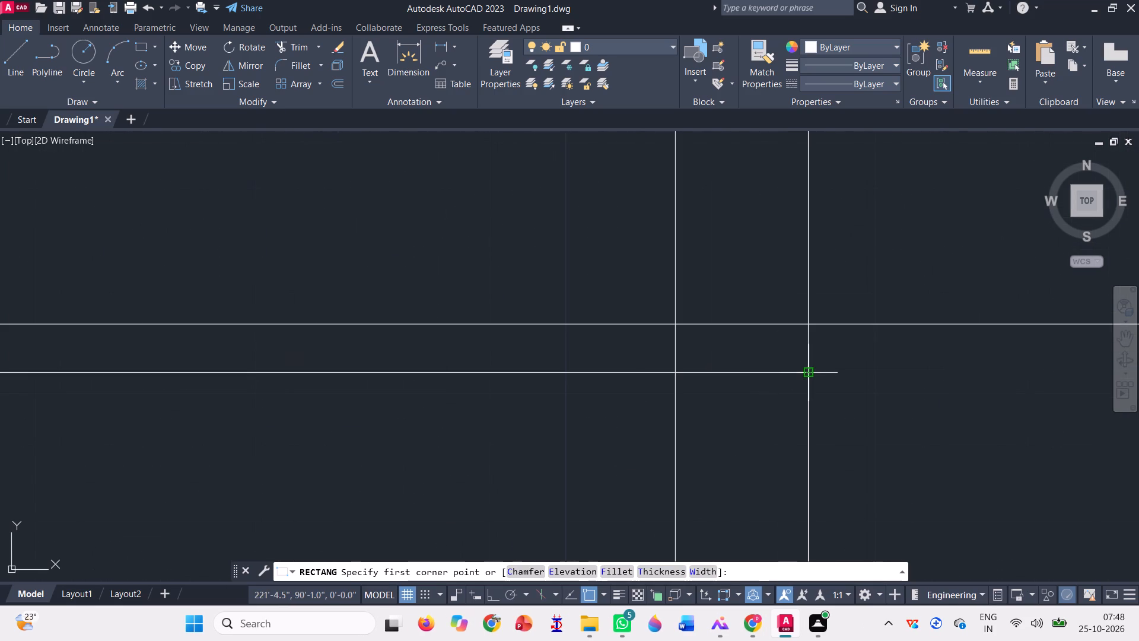
left_click(807, 372)
scroll(918, 374, "down", 4)
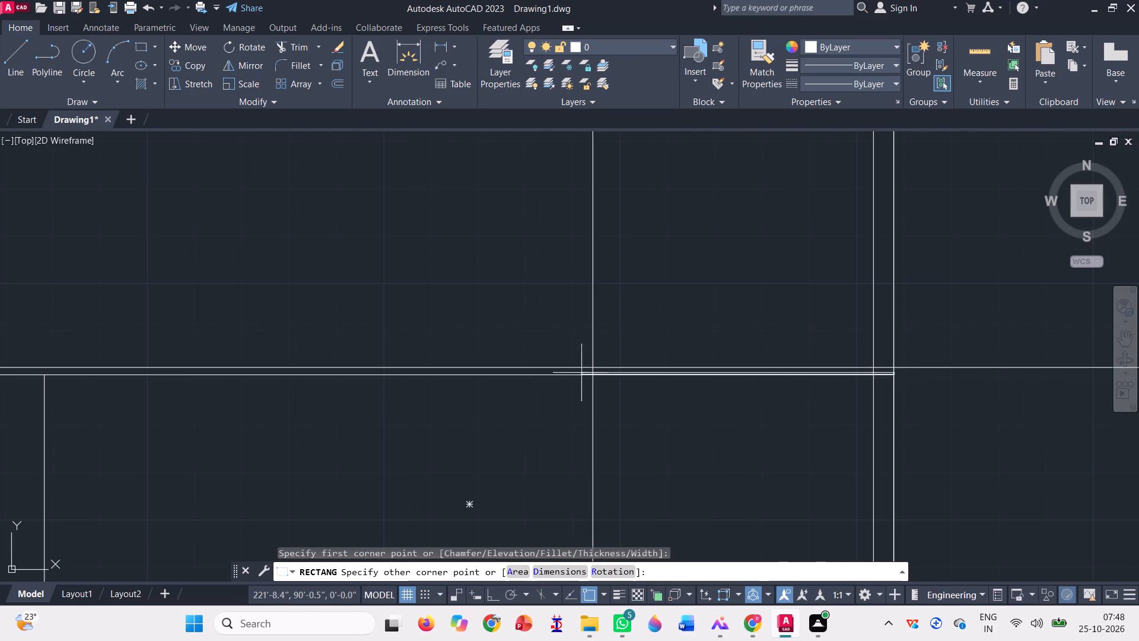
scroll(473, 408, "down", 1)
scroll(164, 373, "up", 2)
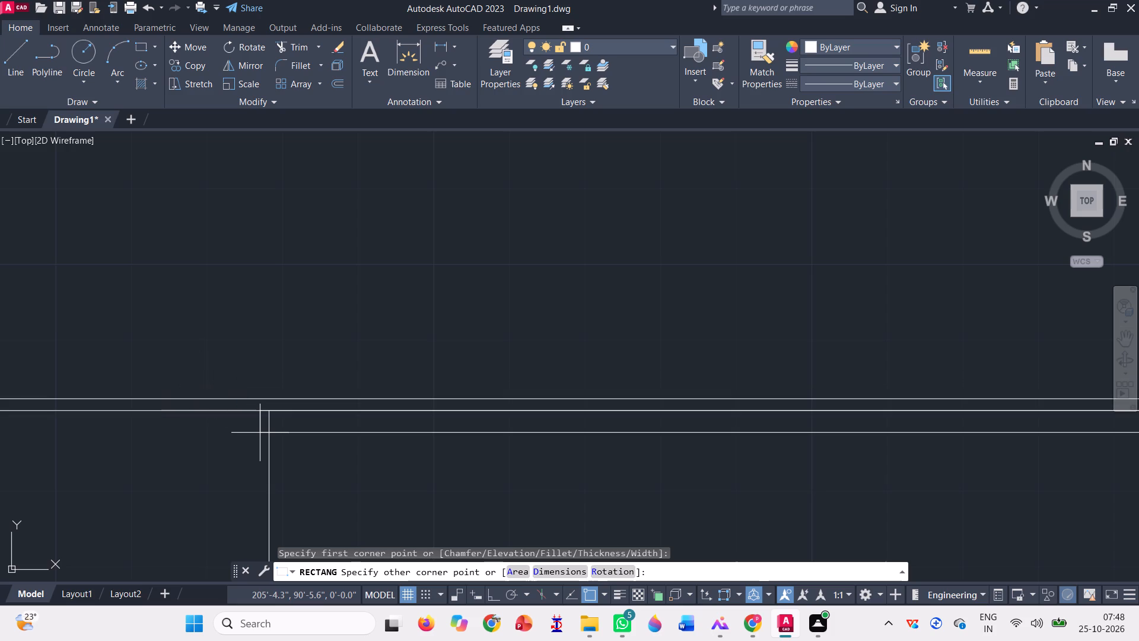
scroll(268, 397, "up", 2)
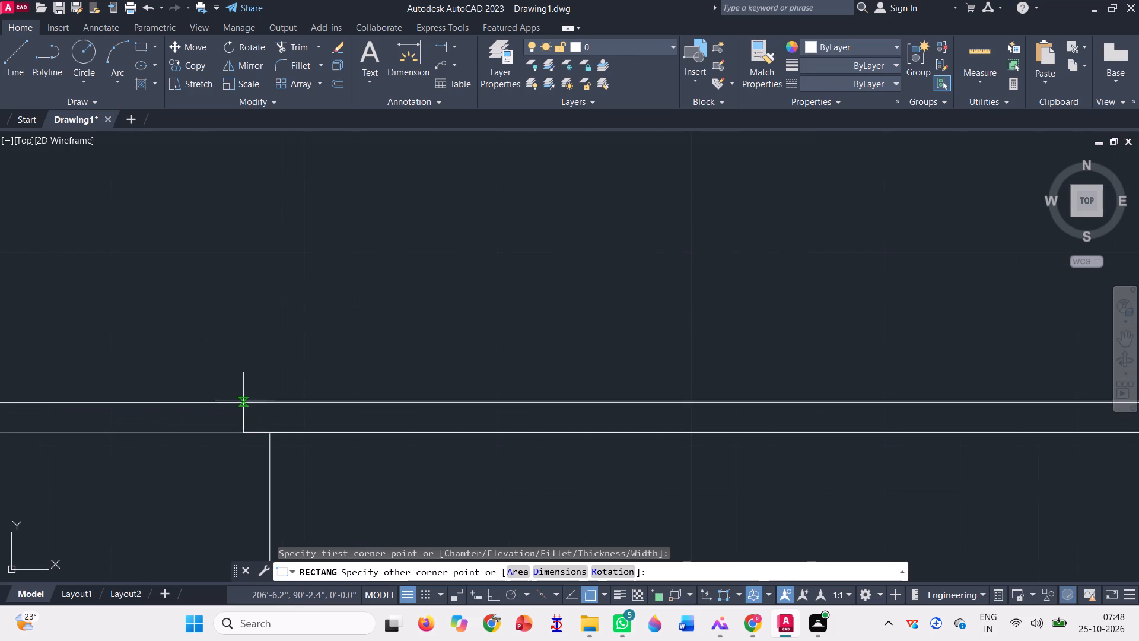
left_click(251, 403)
Delete the two horizontal guide lines running along the thin rectangles.
scroll(396, 419, "down", 3)
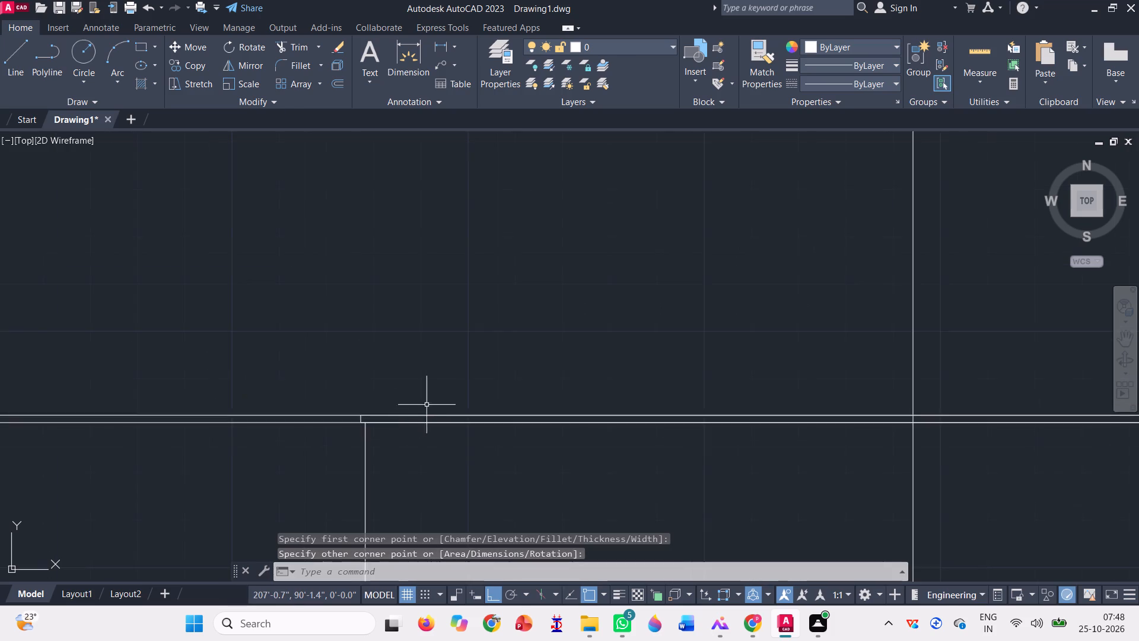
scroll(431, 404, "down", 2)
scroll(485, 396, "down", 1)
left_click(398, 415)
left_click(368, 370)
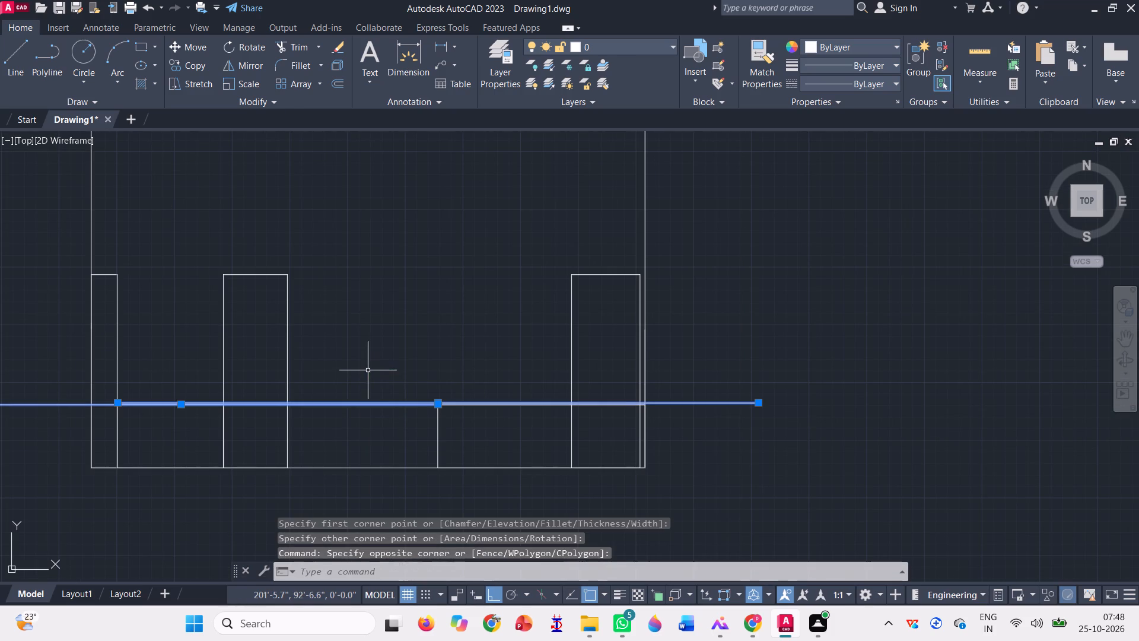
scroll(668, 420, "down", 1)
key("Delete")
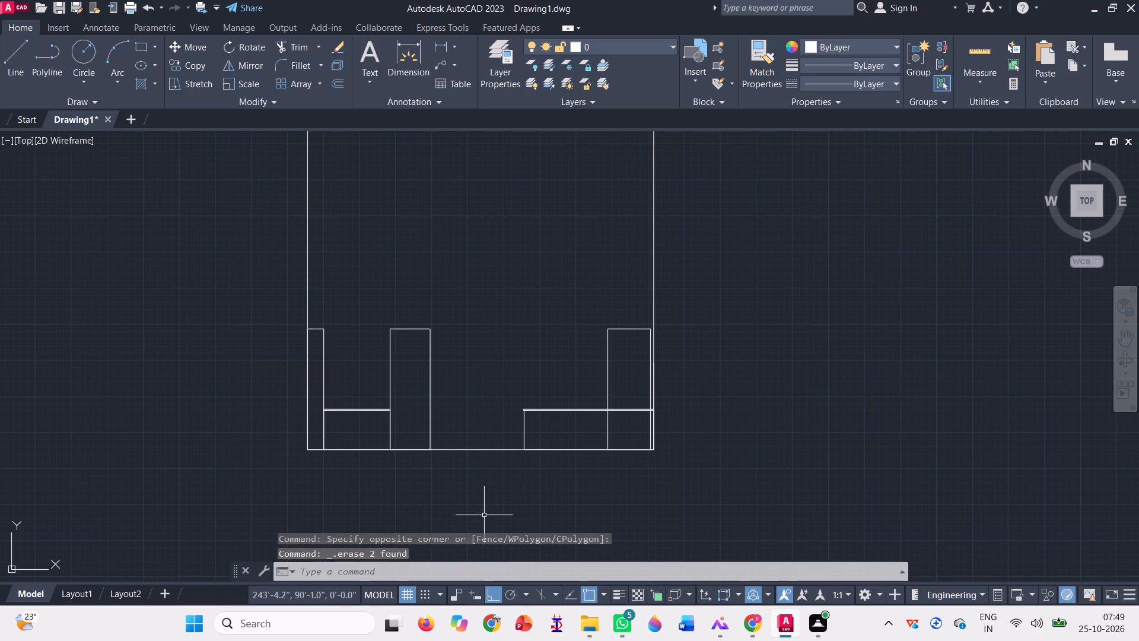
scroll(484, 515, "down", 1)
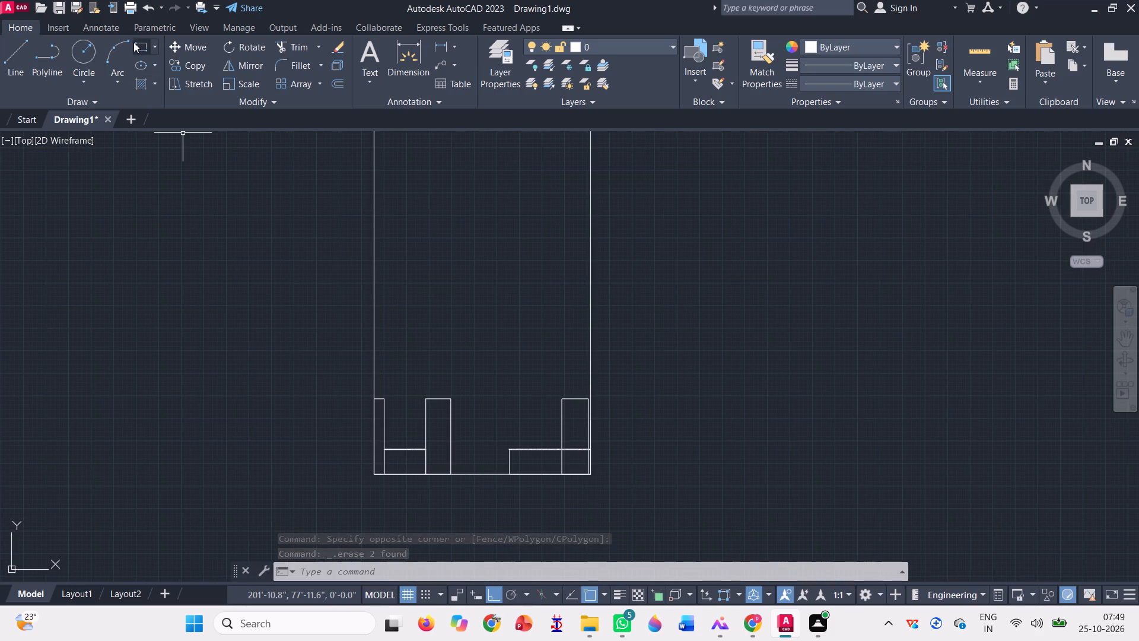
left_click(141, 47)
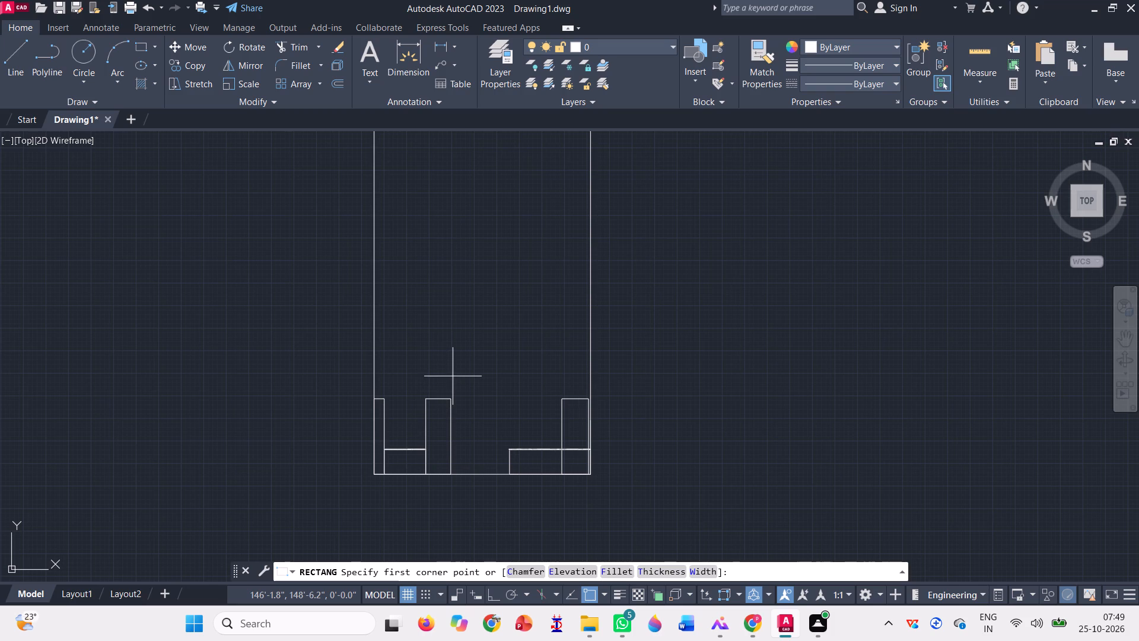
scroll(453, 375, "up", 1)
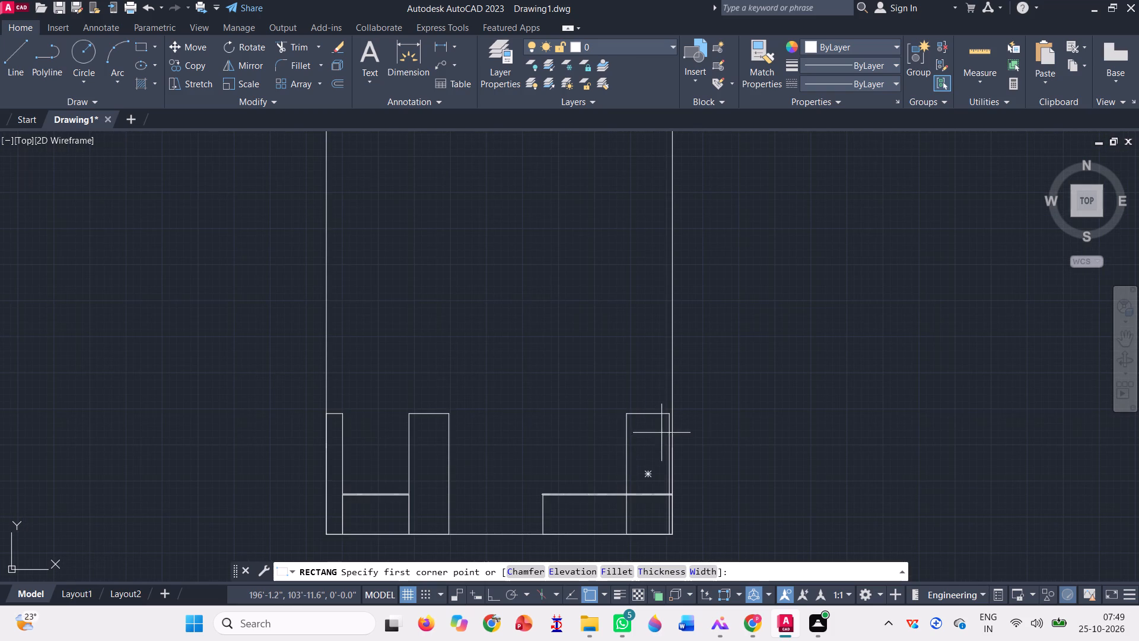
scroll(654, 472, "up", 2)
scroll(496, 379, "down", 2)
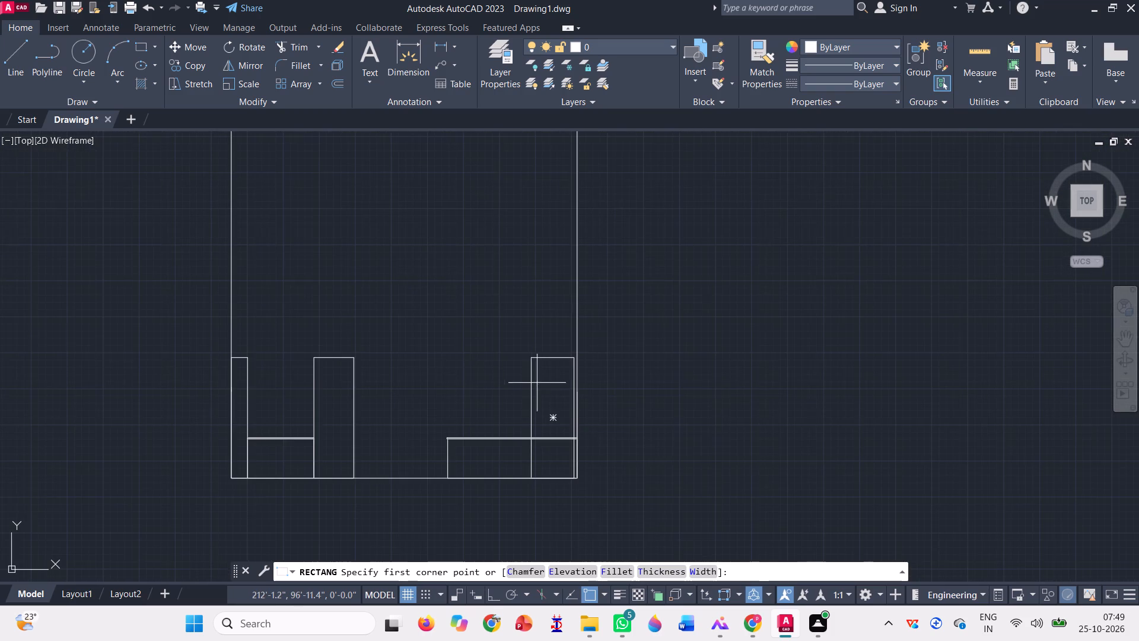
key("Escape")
Draw connected lines from the east upright rectangle's northwest corner, about 4" west and 2" south diagonally, then straight down to the base line.
key("l")
key("Return")
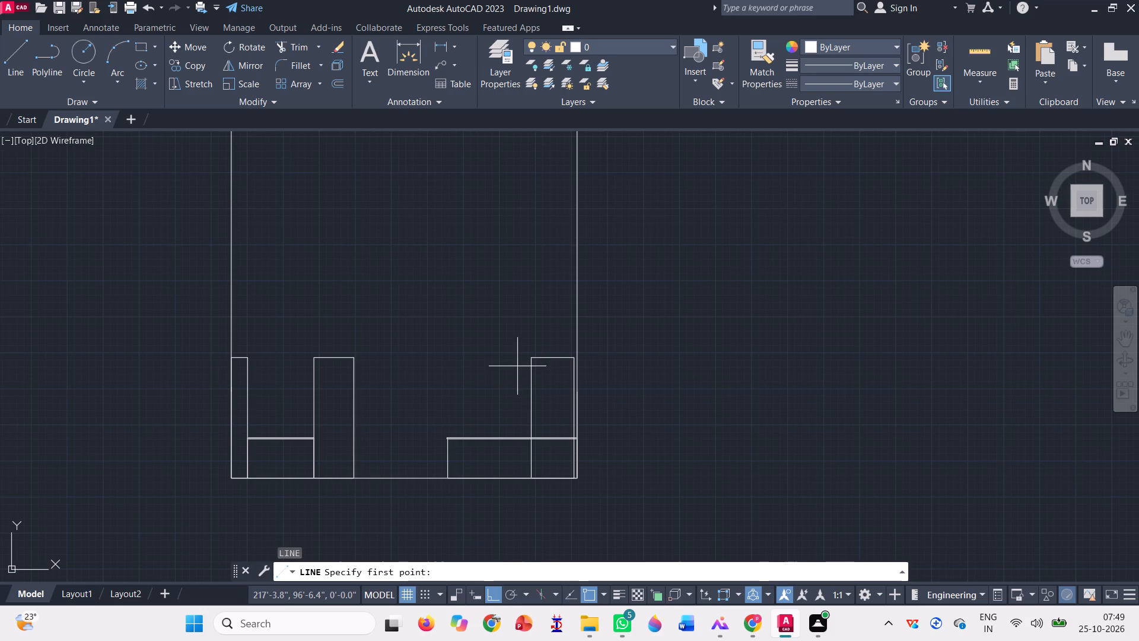
left_click(530, 359)
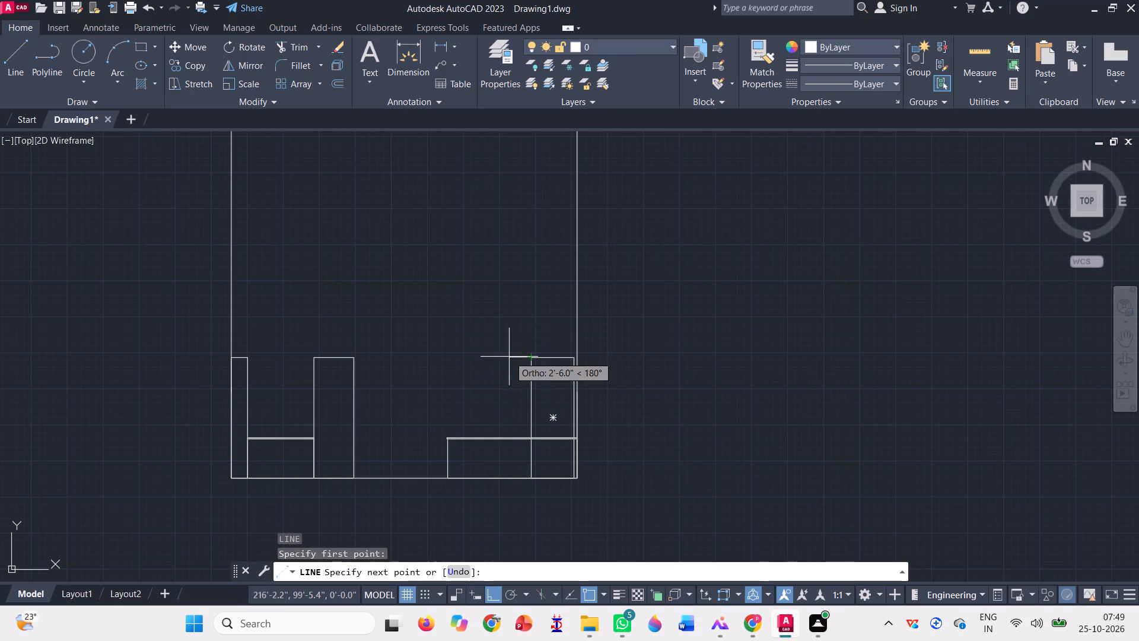
key("F8")
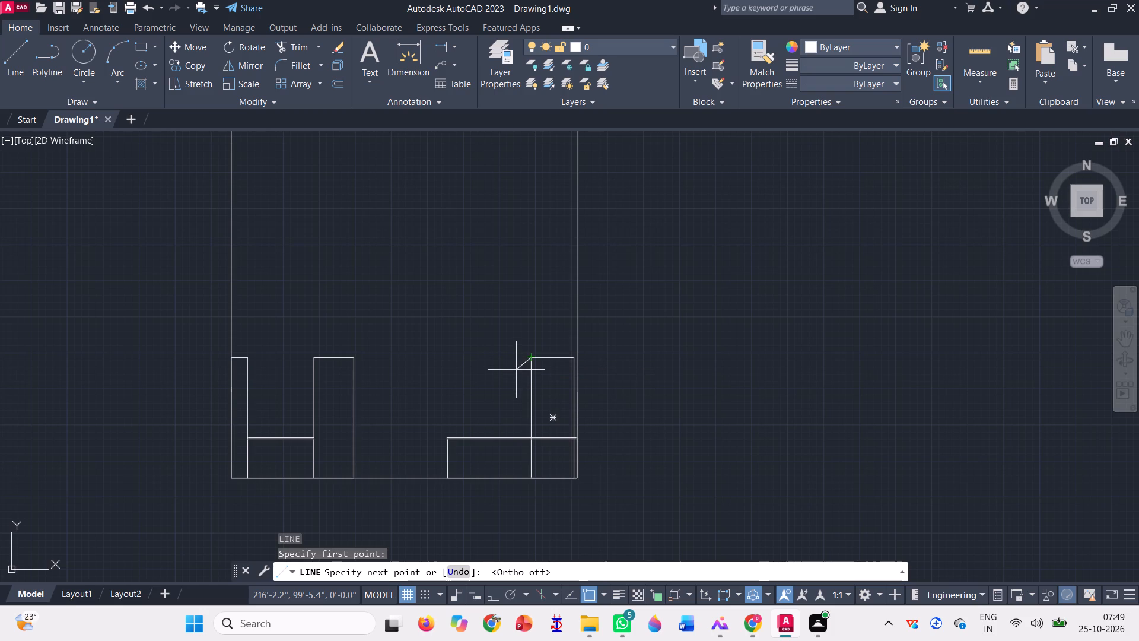
scroll(528, 364, "up", 6)
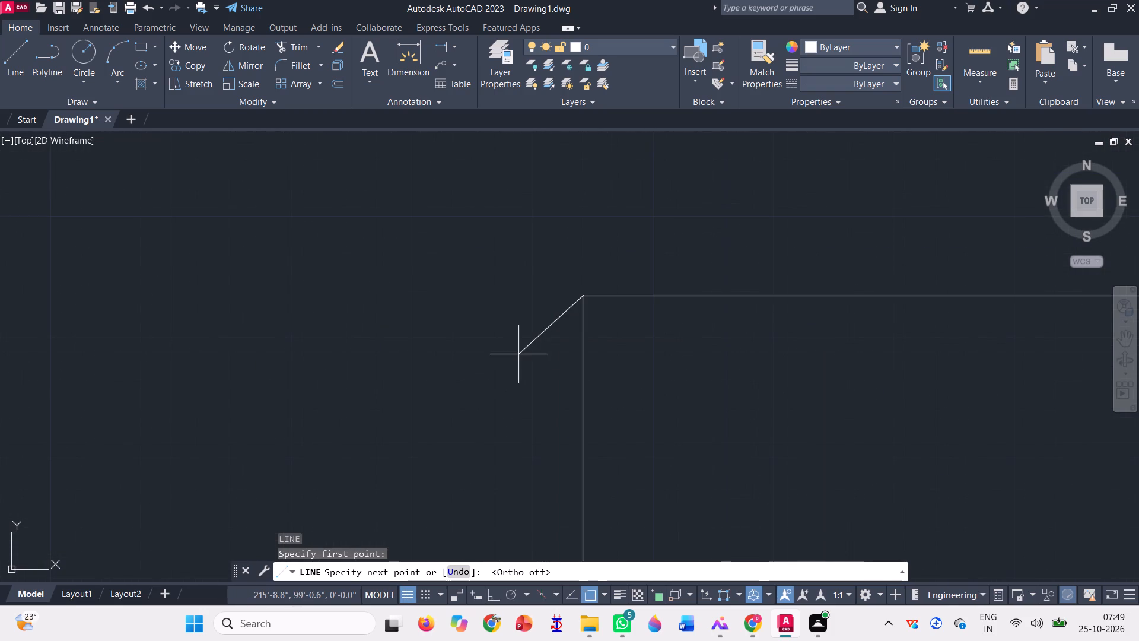
scroll(518, 353, "up", 1)
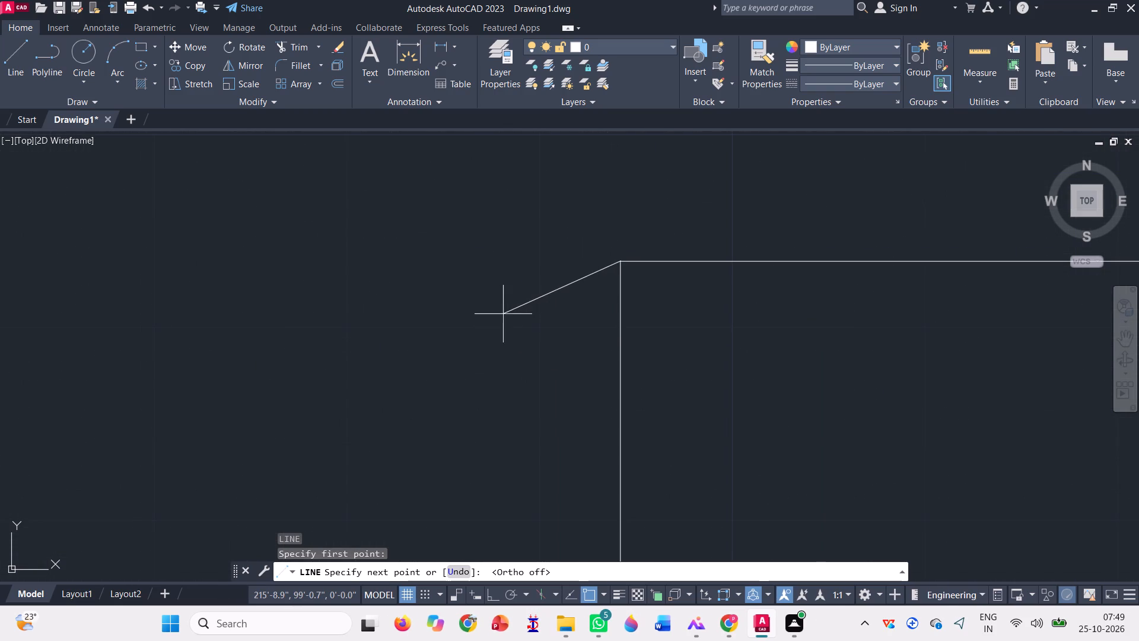
left_click(540, 303)
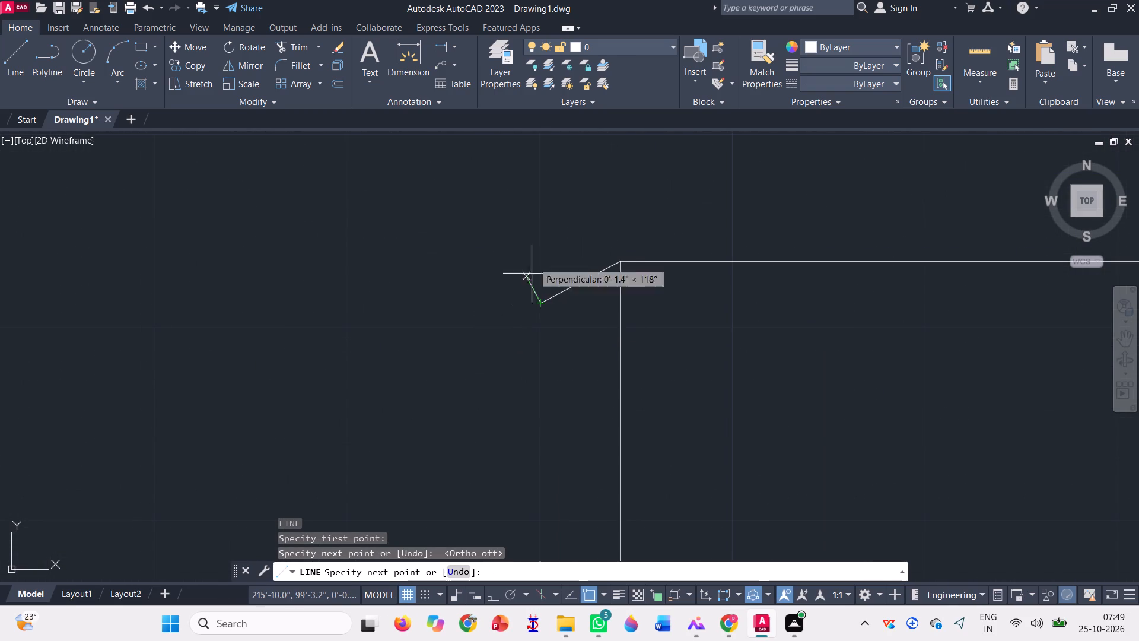
scroll(533, 260, "down", 7)
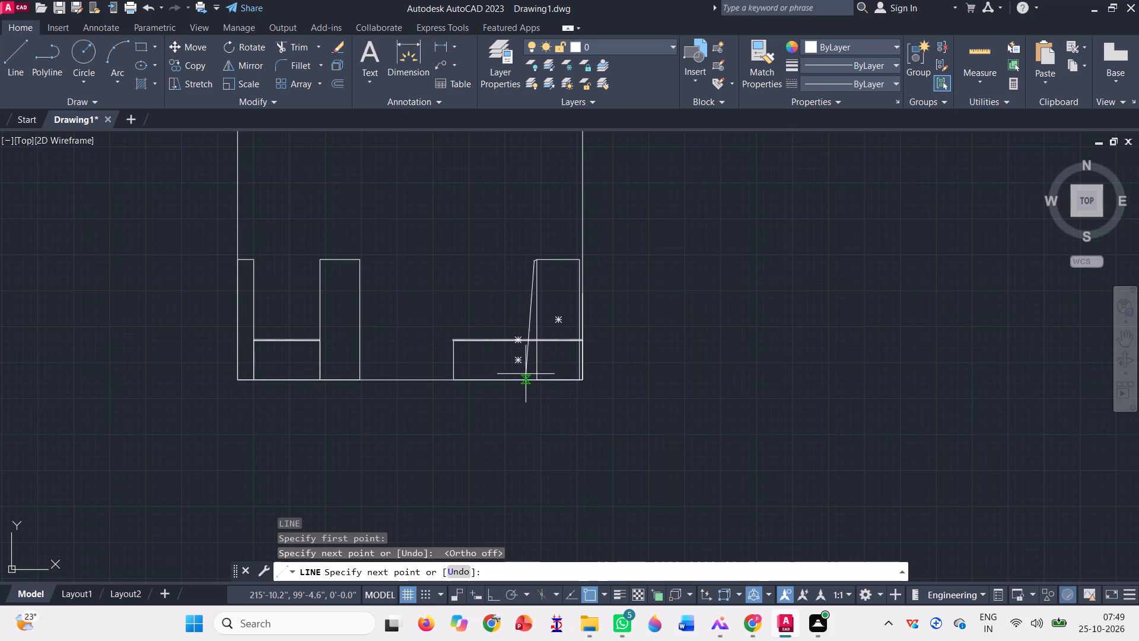
scroll(463, 318, "up", 2)
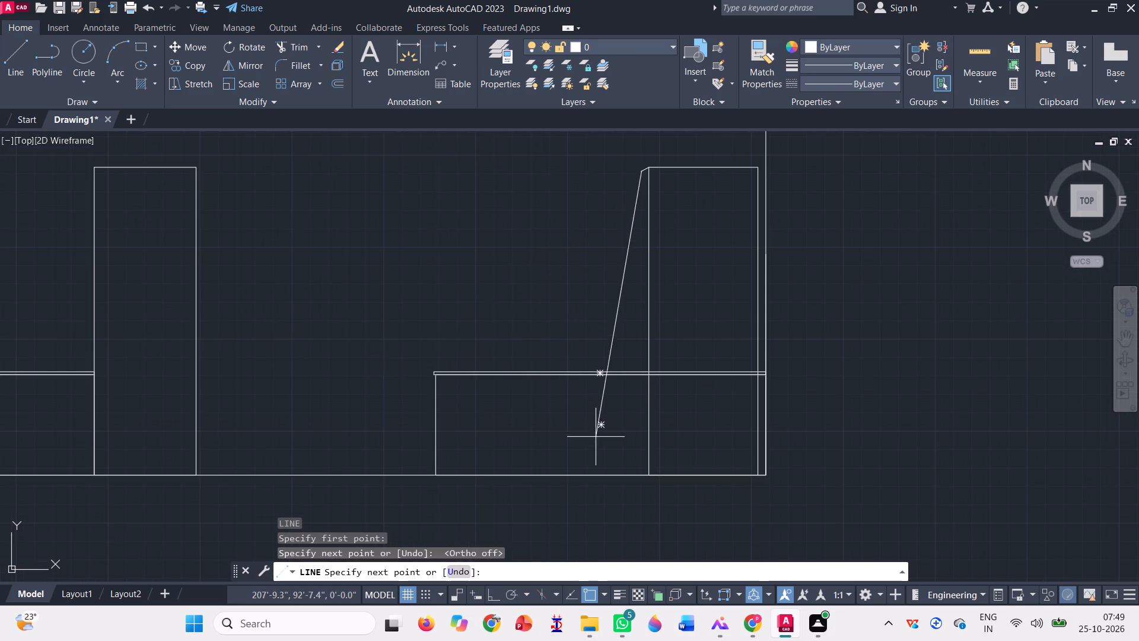
left_click(644, 472)
scroll(580, 485, "down", 1)
key("space")
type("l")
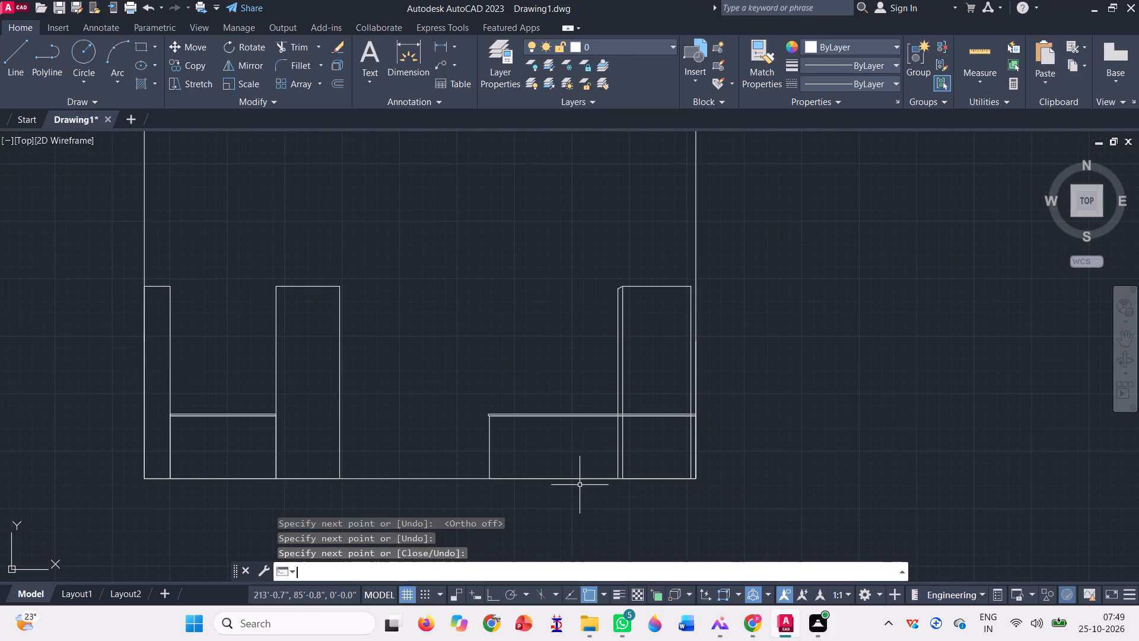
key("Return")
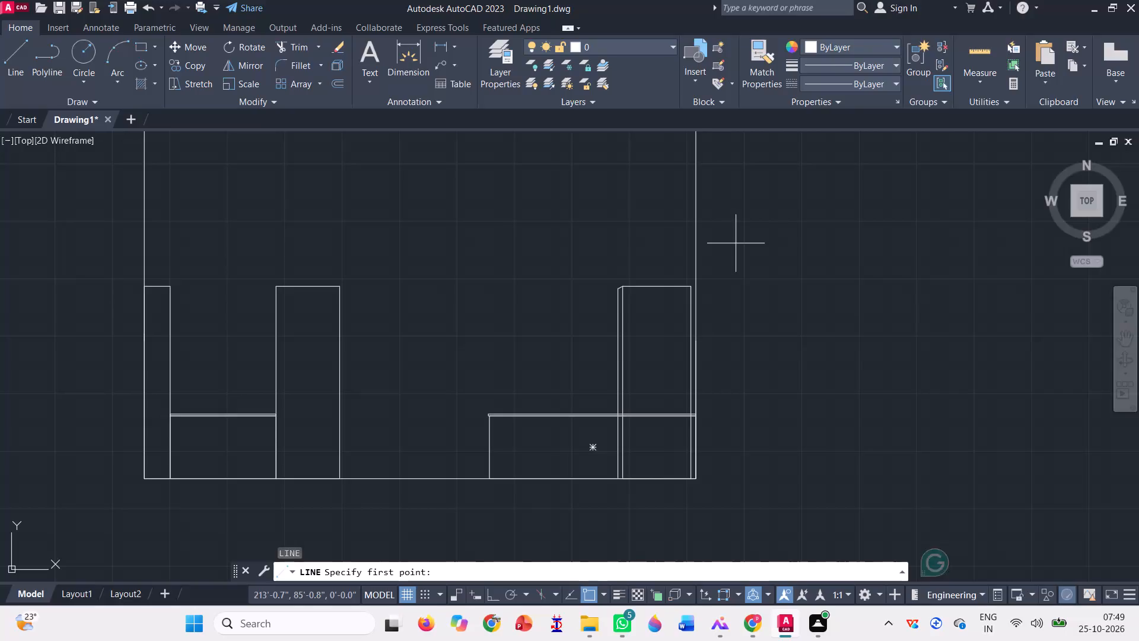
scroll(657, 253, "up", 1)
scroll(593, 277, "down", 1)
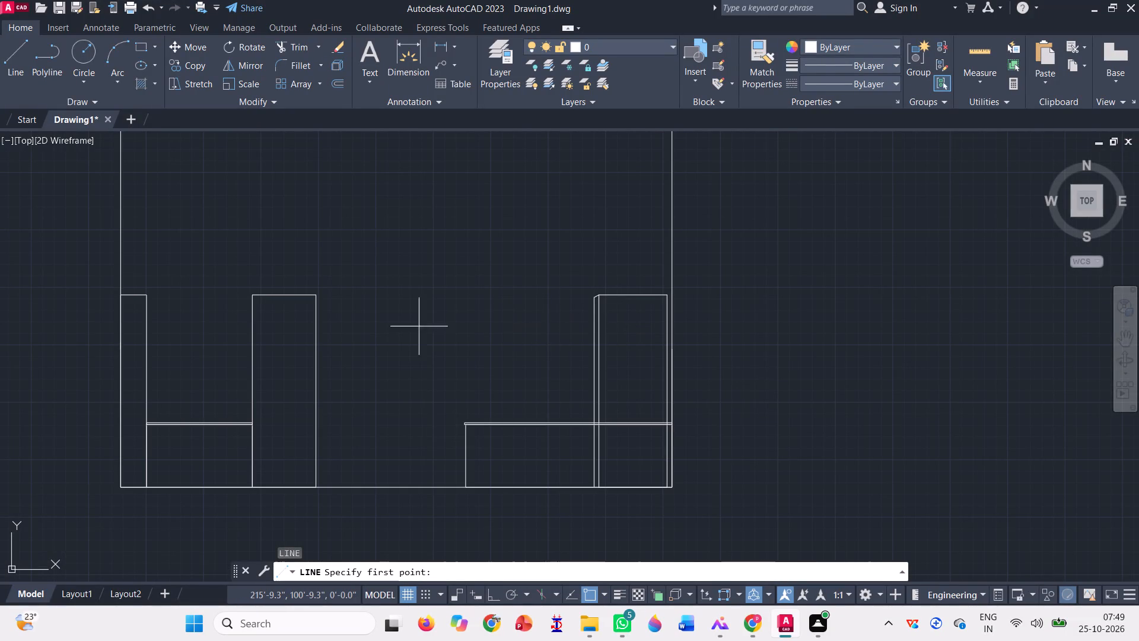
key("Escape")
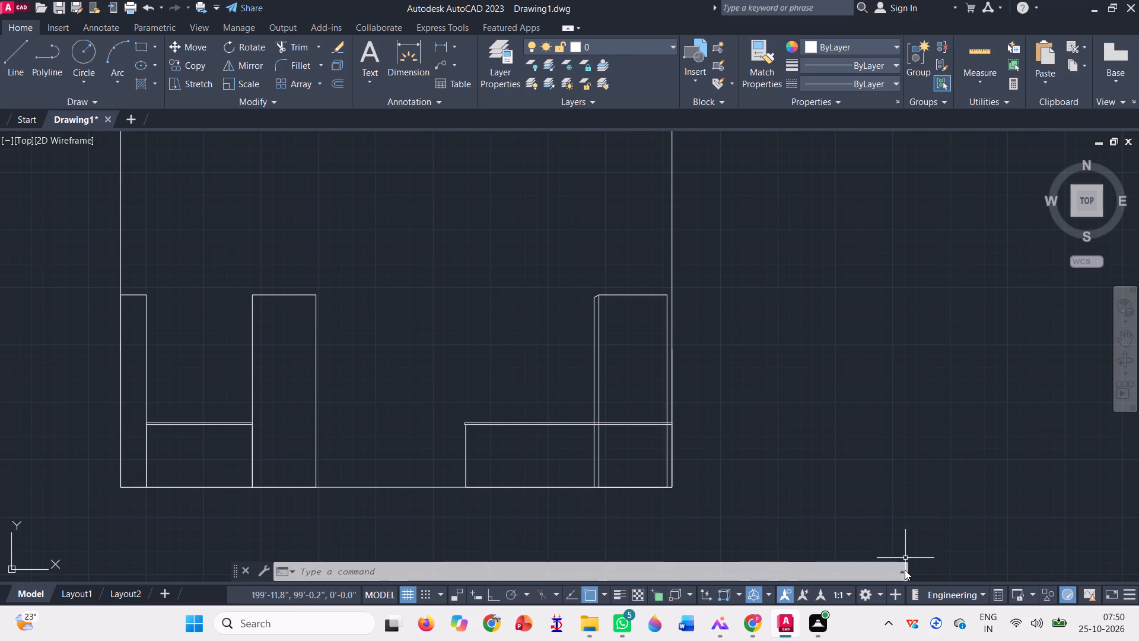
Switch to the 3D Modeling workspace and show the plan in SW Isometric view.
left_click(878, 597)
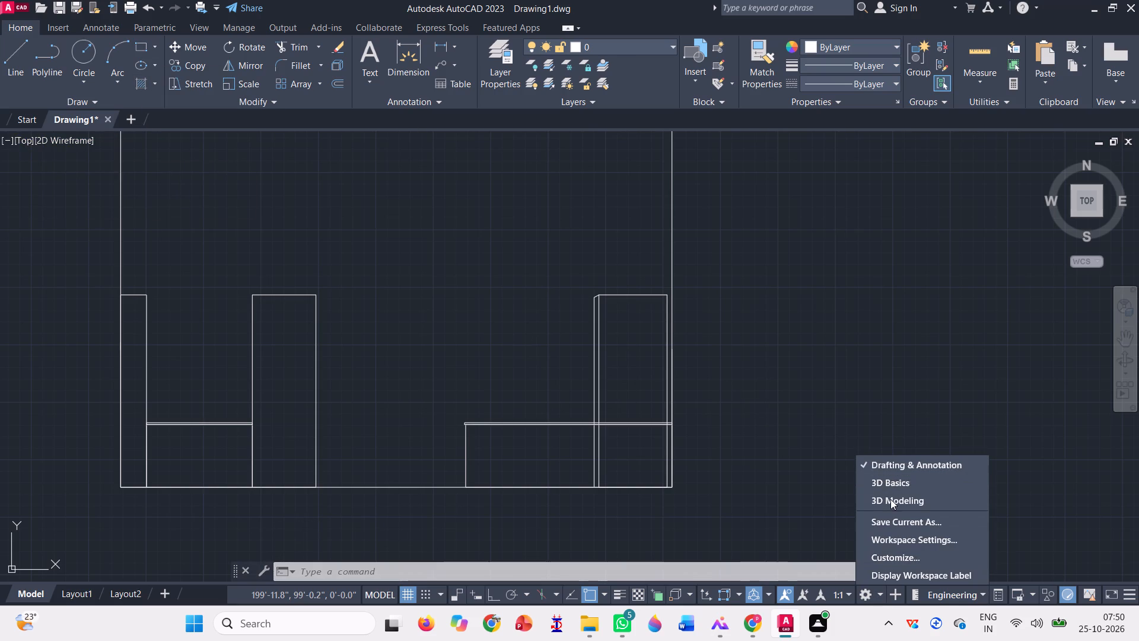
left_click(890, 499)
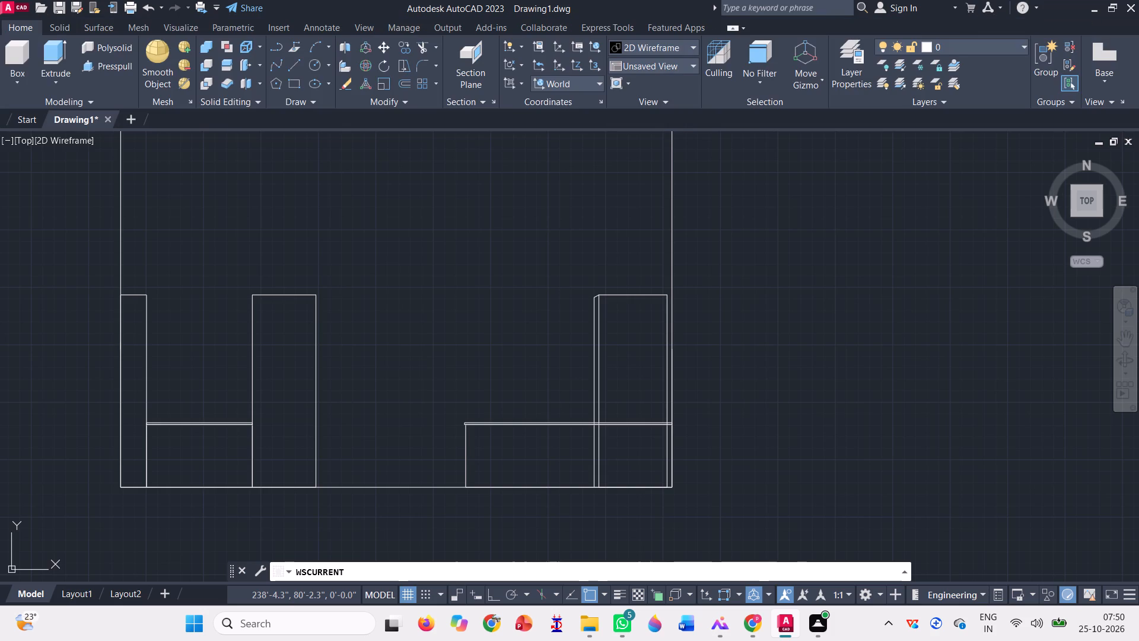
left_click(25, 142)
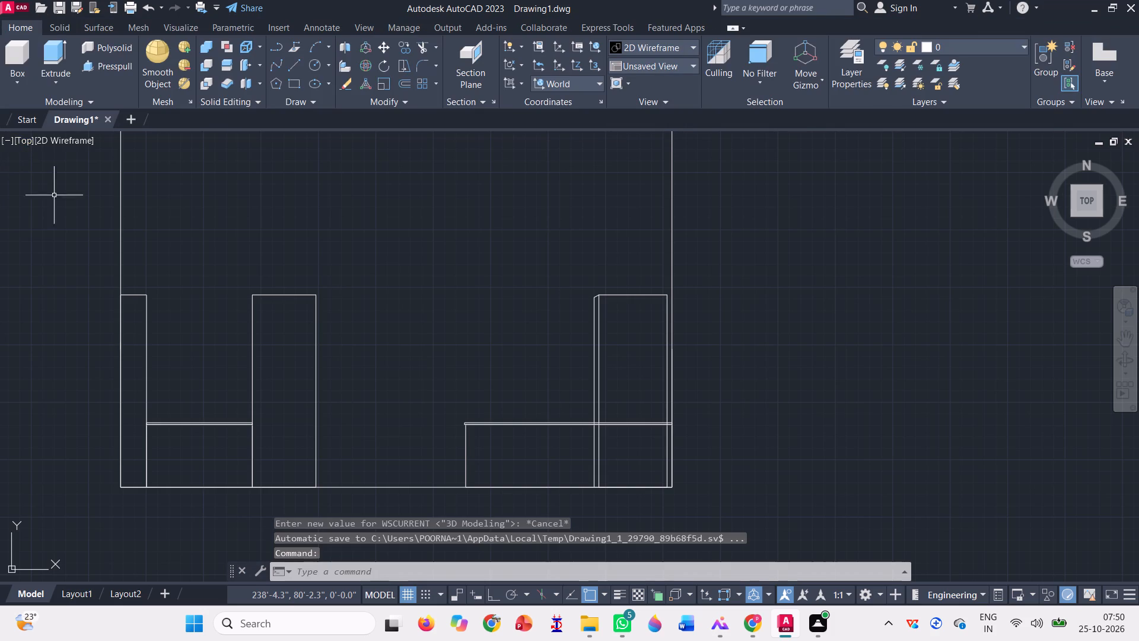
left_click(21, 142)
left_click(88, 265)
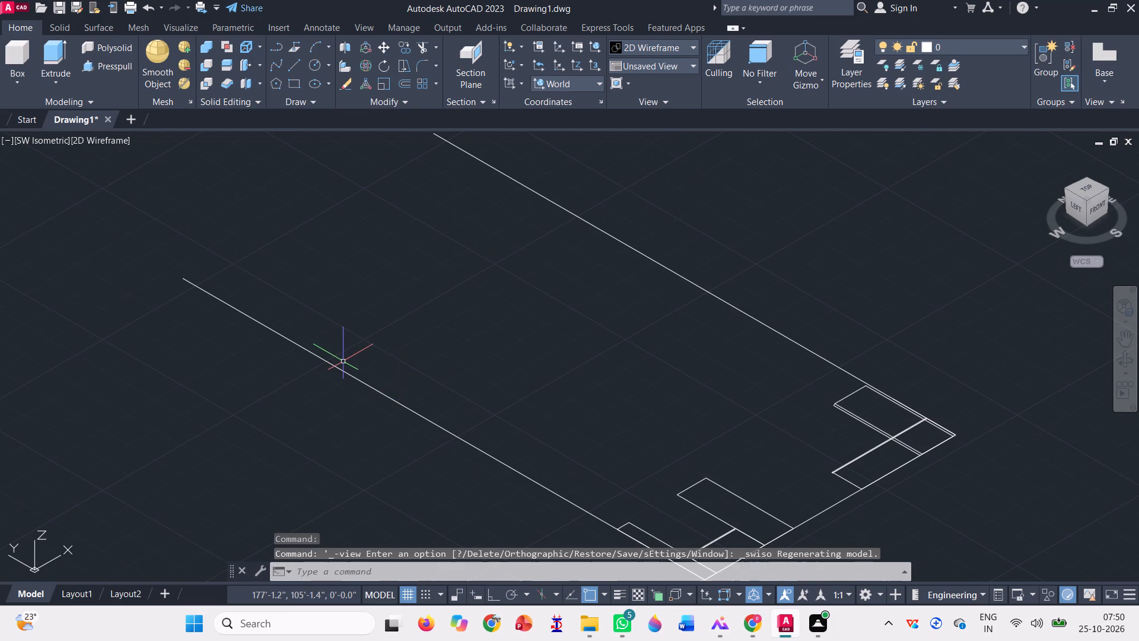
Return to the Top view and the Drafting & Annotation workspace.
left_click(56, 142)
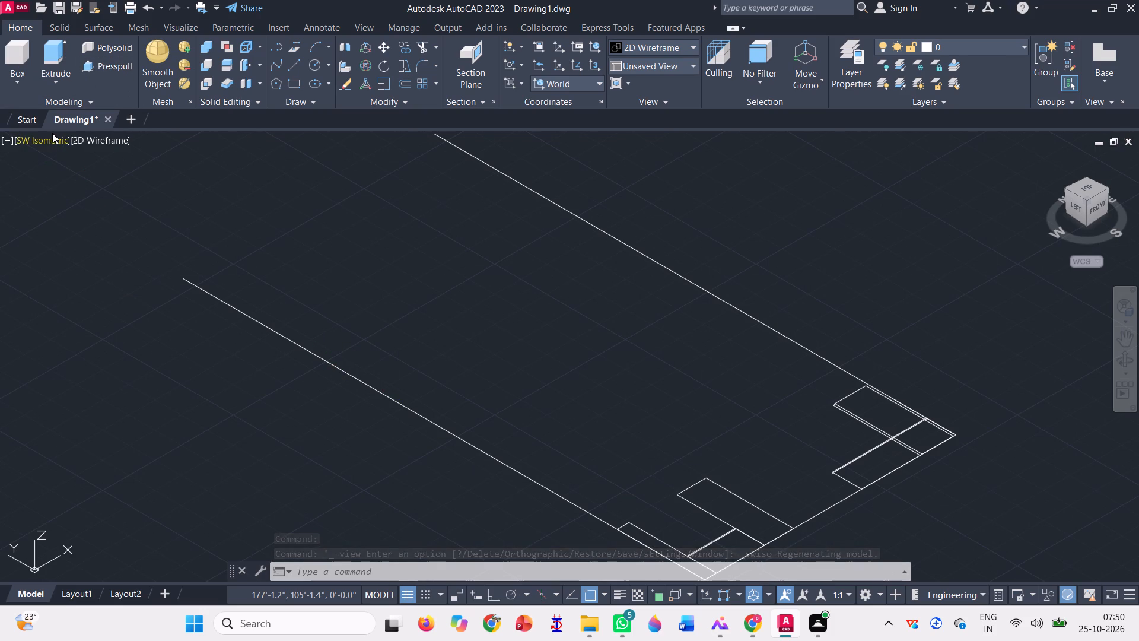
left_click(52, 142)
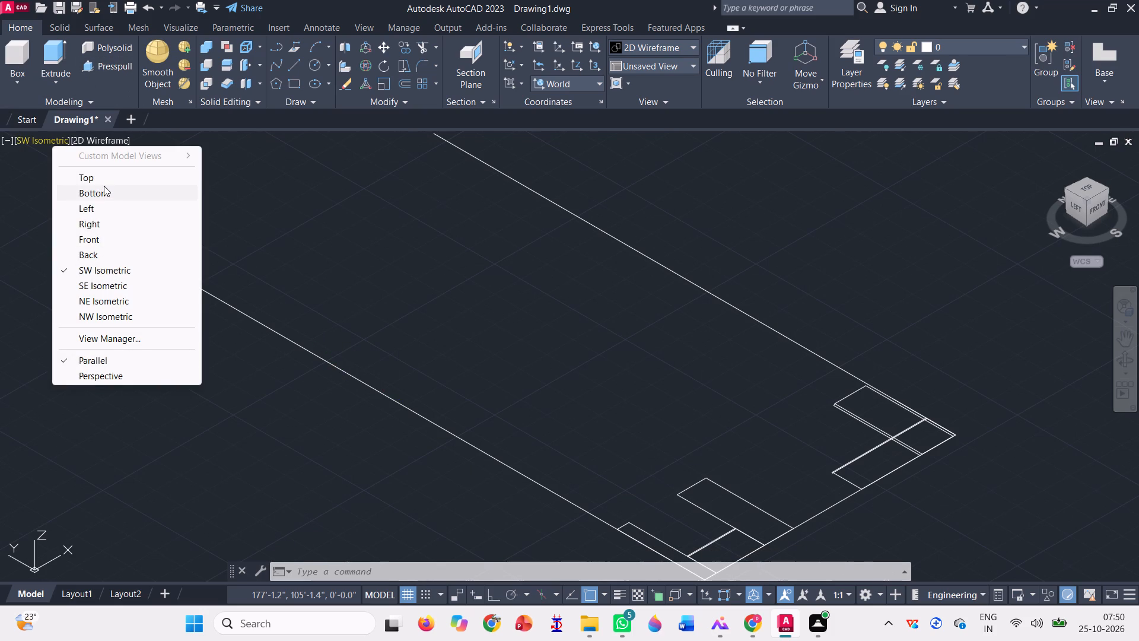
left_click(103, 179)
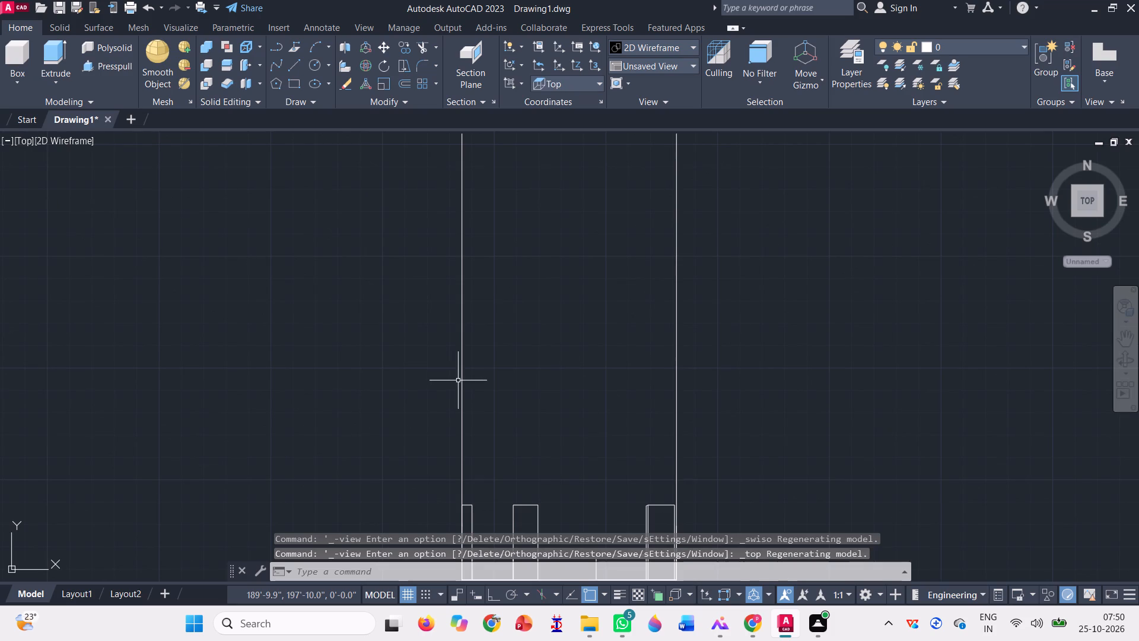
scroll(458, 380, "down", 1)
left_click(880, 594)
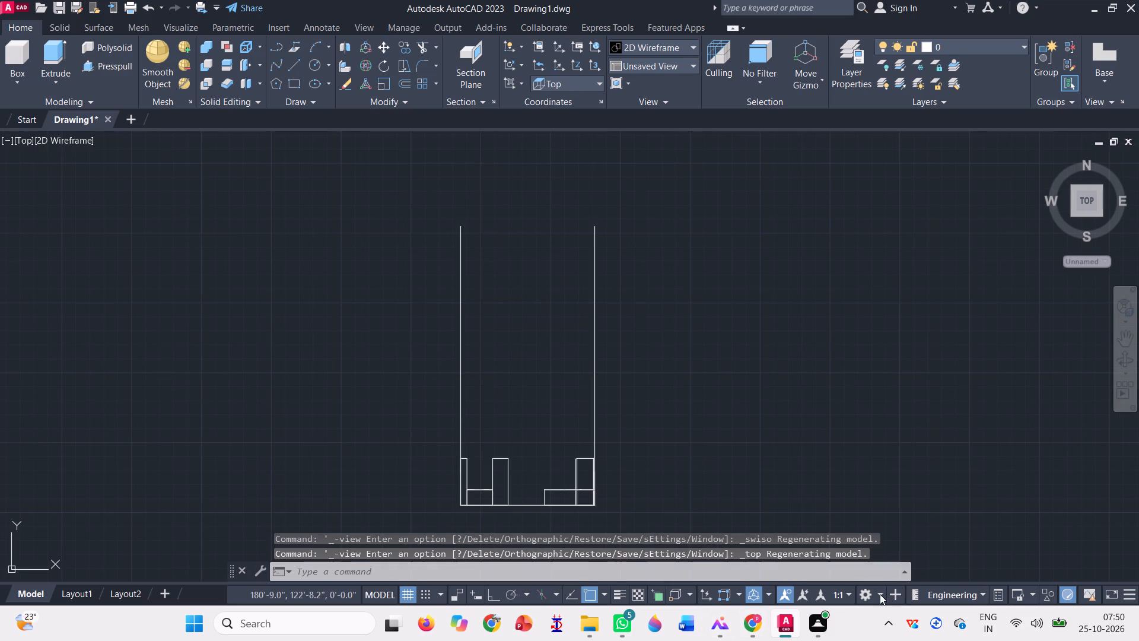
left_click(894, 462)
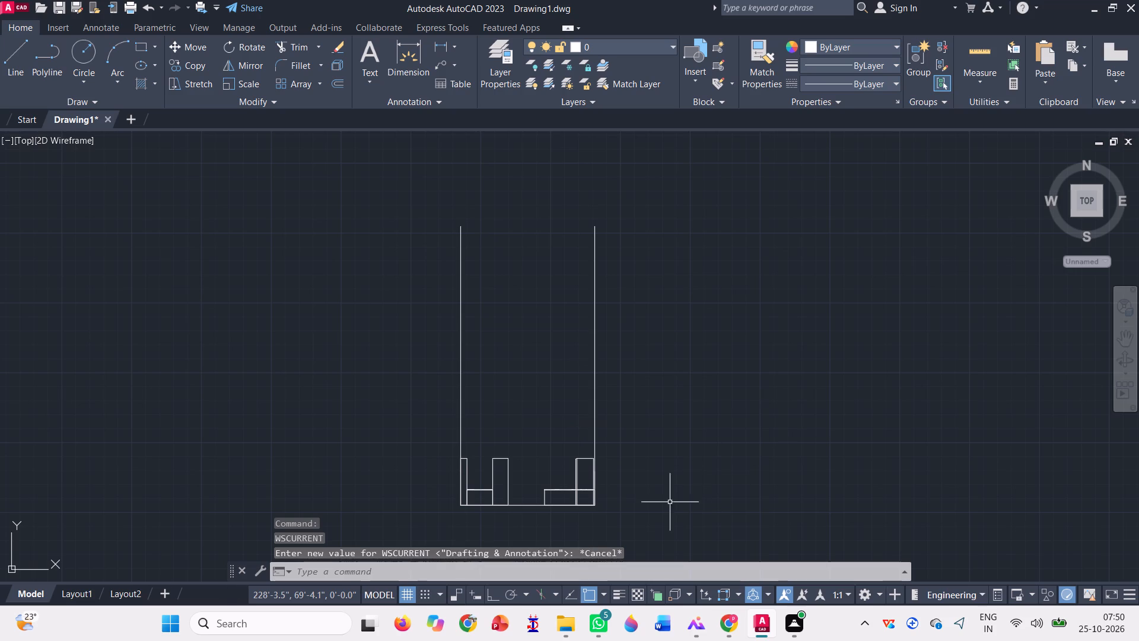
Draw connected lines from the east upright rectangle's northeast corner: about 3" east, 1" north with Ortho on, then about 5'-4" west.
scroll(561, 516, "up", 7)
scroll(588, 465, "down", 1)
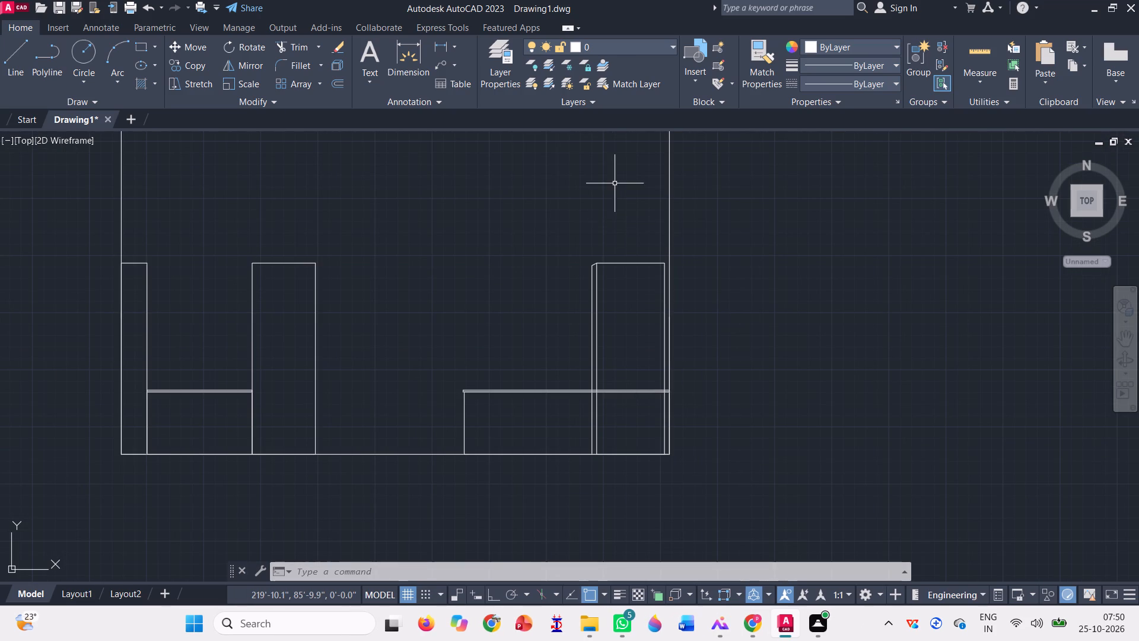
scroll(615, 183, "up", 1)
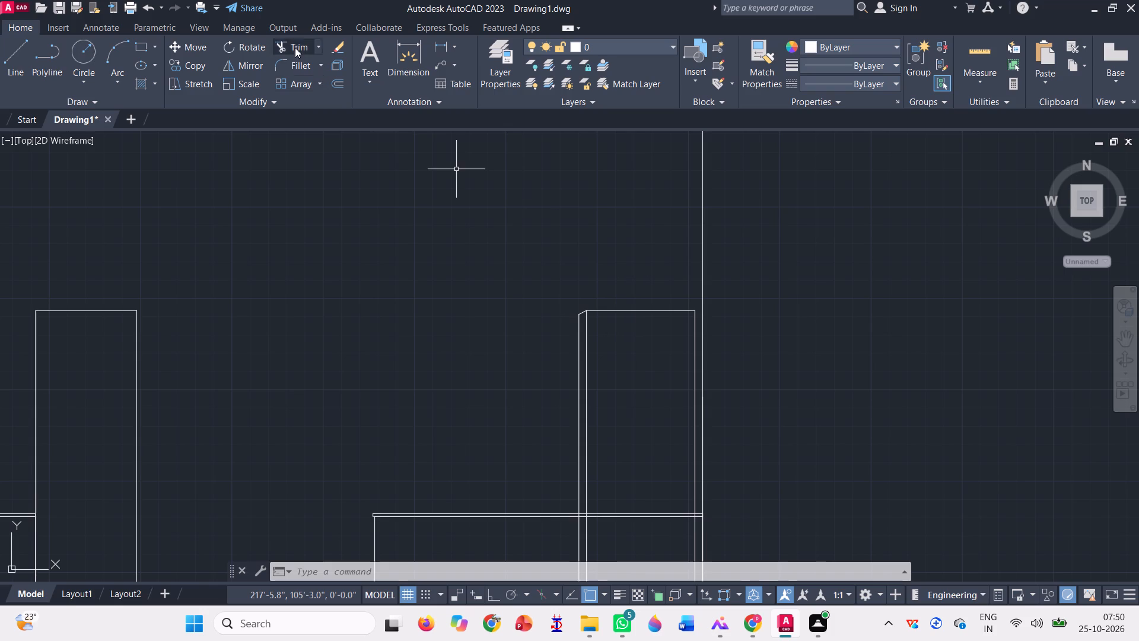
left_click(17, 66)
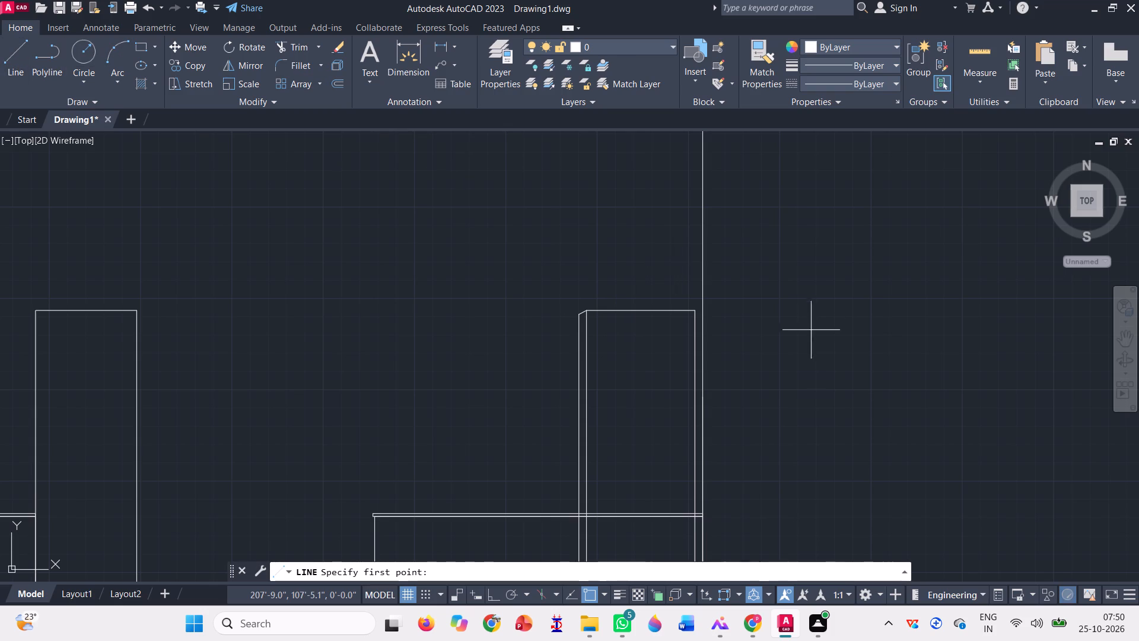
scroll(695, 308, "up", 2)
left_click(695, 308)
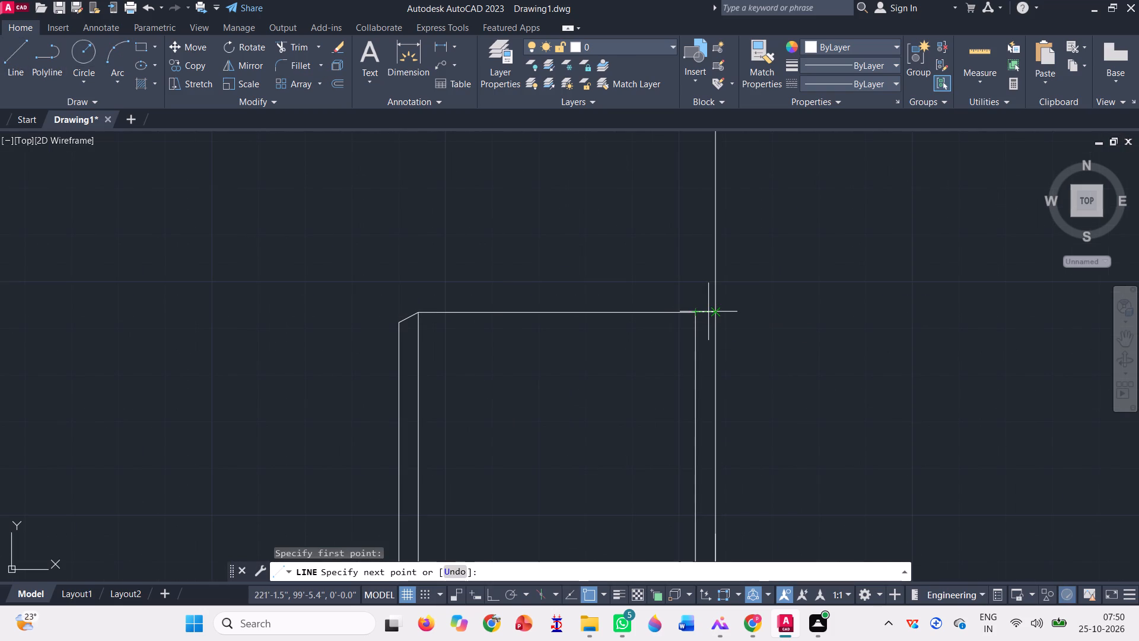
scroll(708, 312, "up", 3)
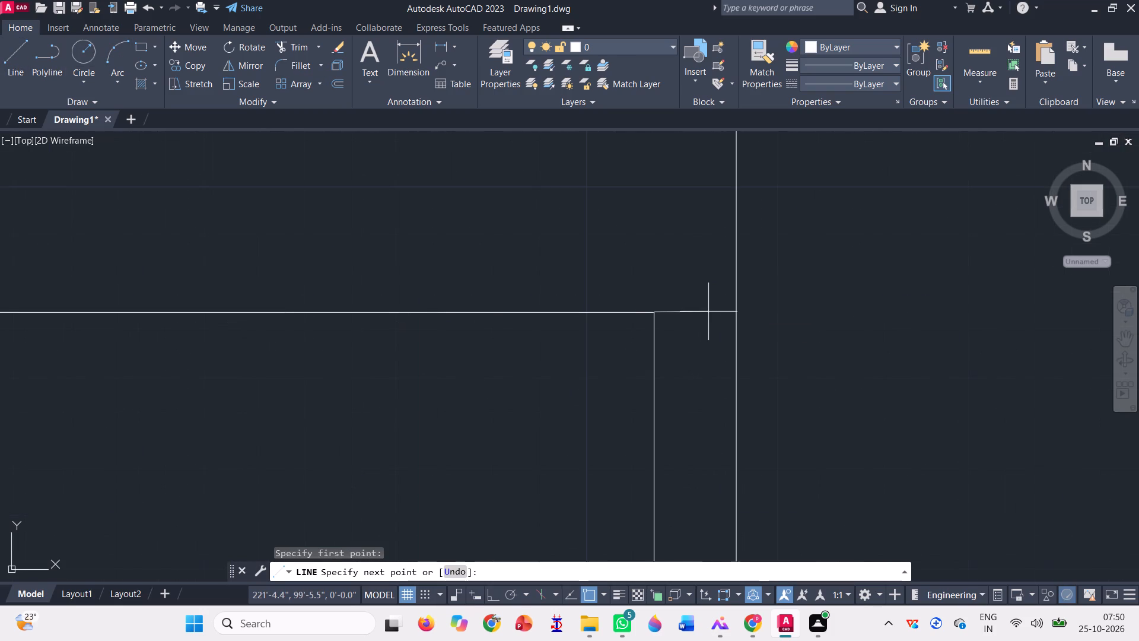
left_click(708, 312)
scroll(708, 312, "down", 1)
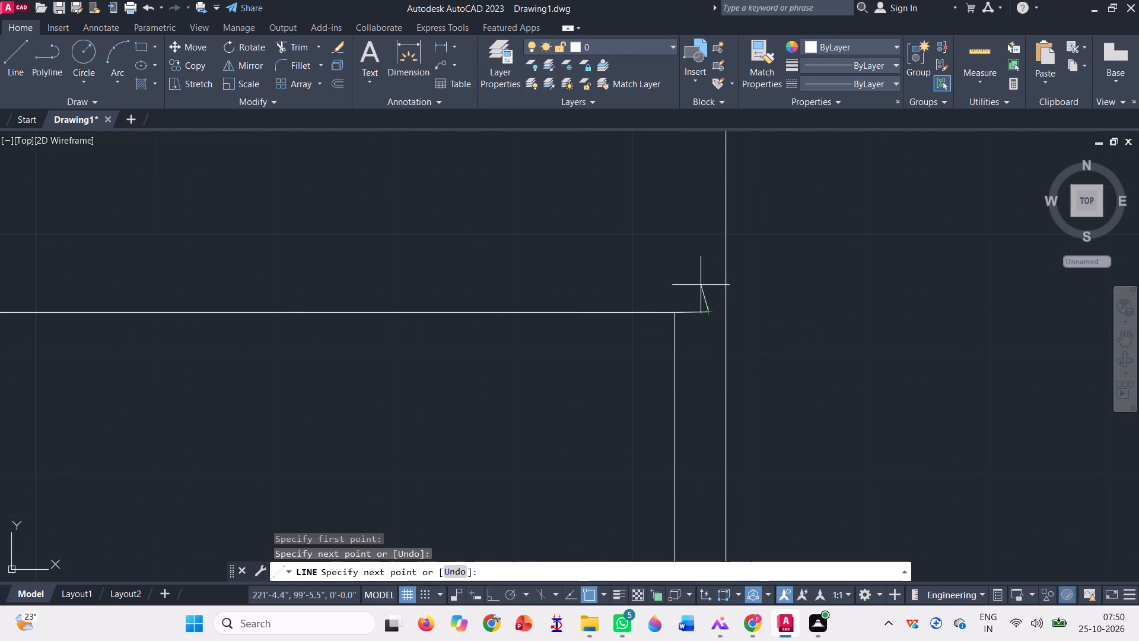
key("F8")
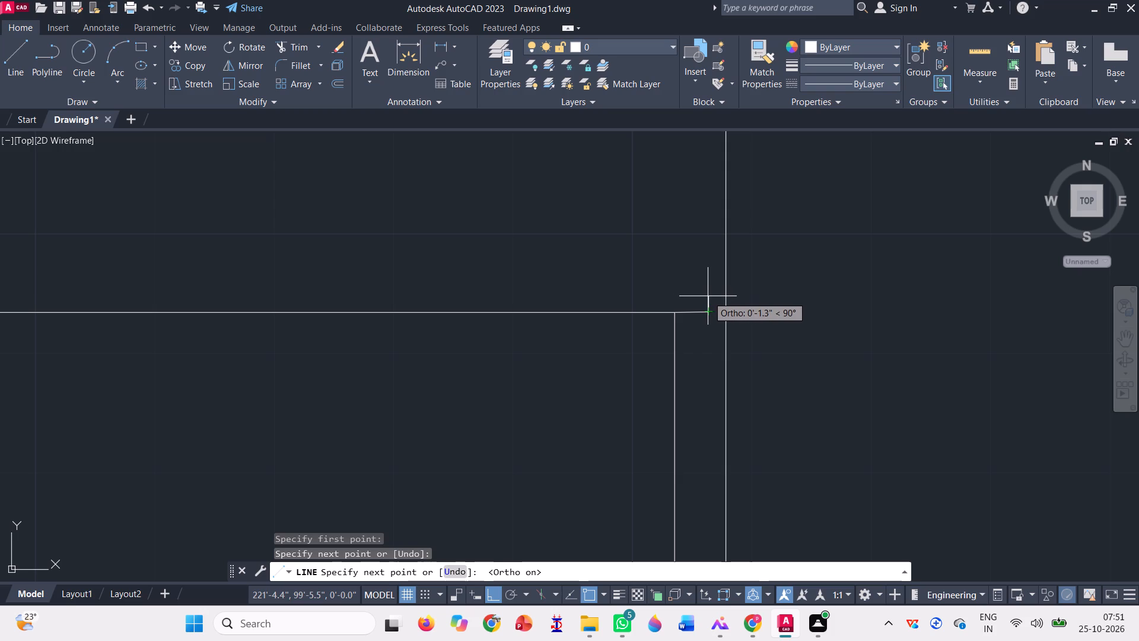
left_click(708, 300)
scroll(877, 318, "down", 3)
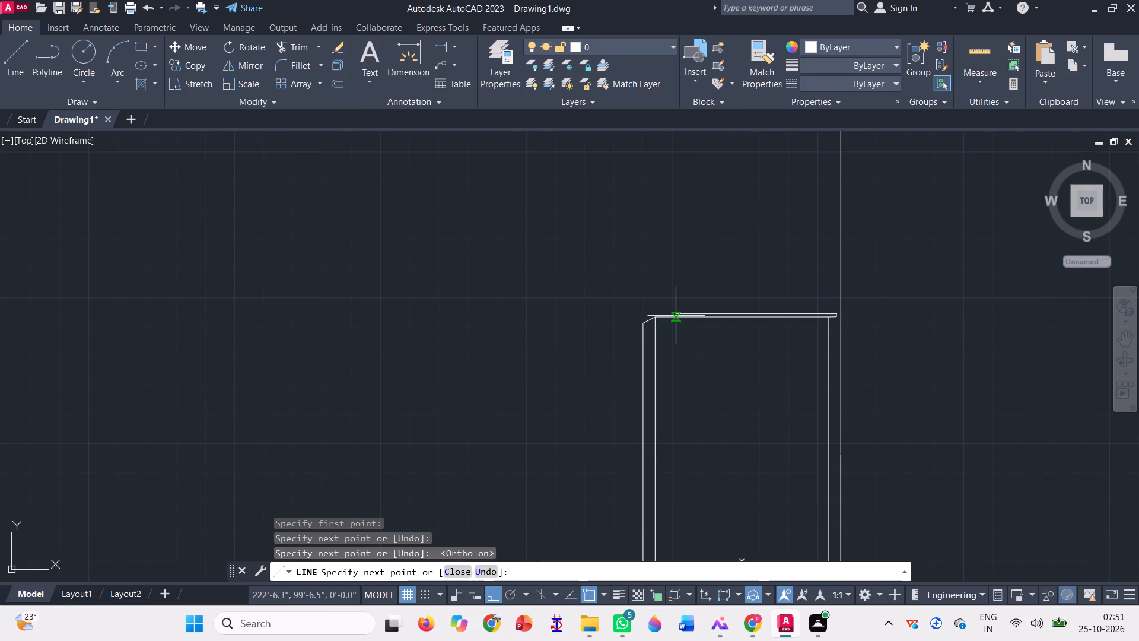
scroll(672, 309, "up", 3)
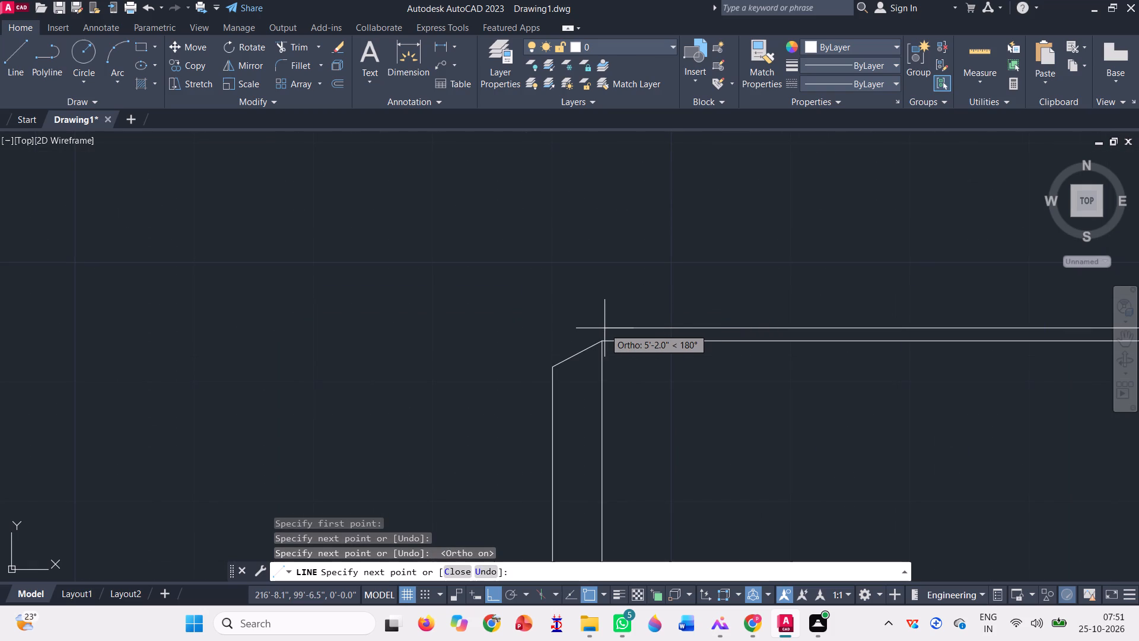
left_click(585, 323)
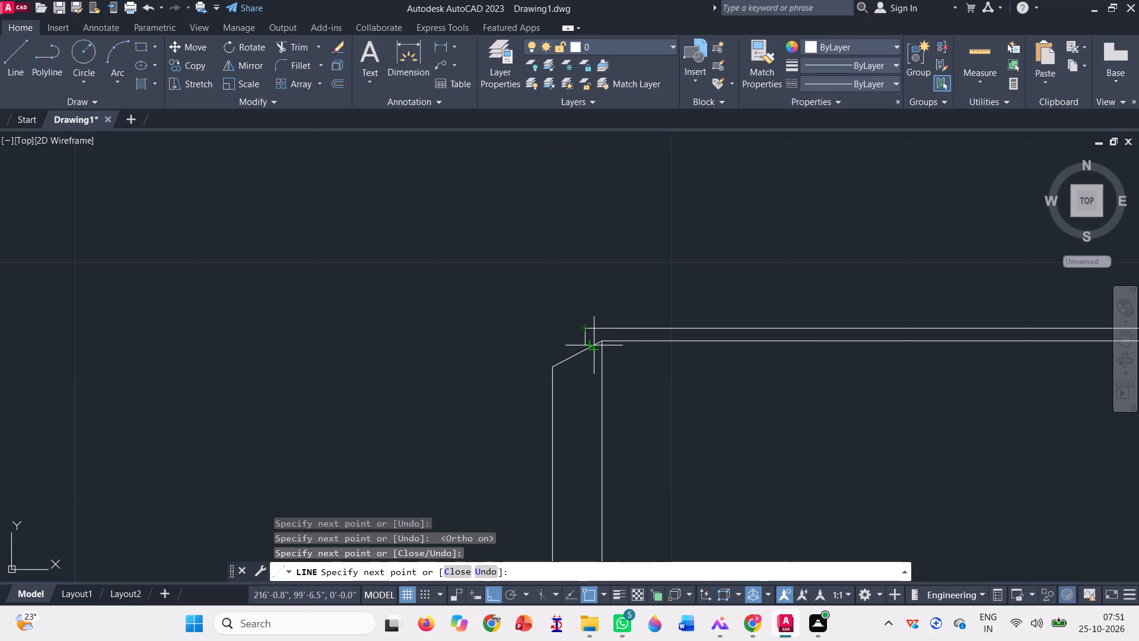
Continue the line to the rectangle's northwest corner, about 1.5" west, north to the long top line's end, and back south.
scroll(578, 336, "up", 3)
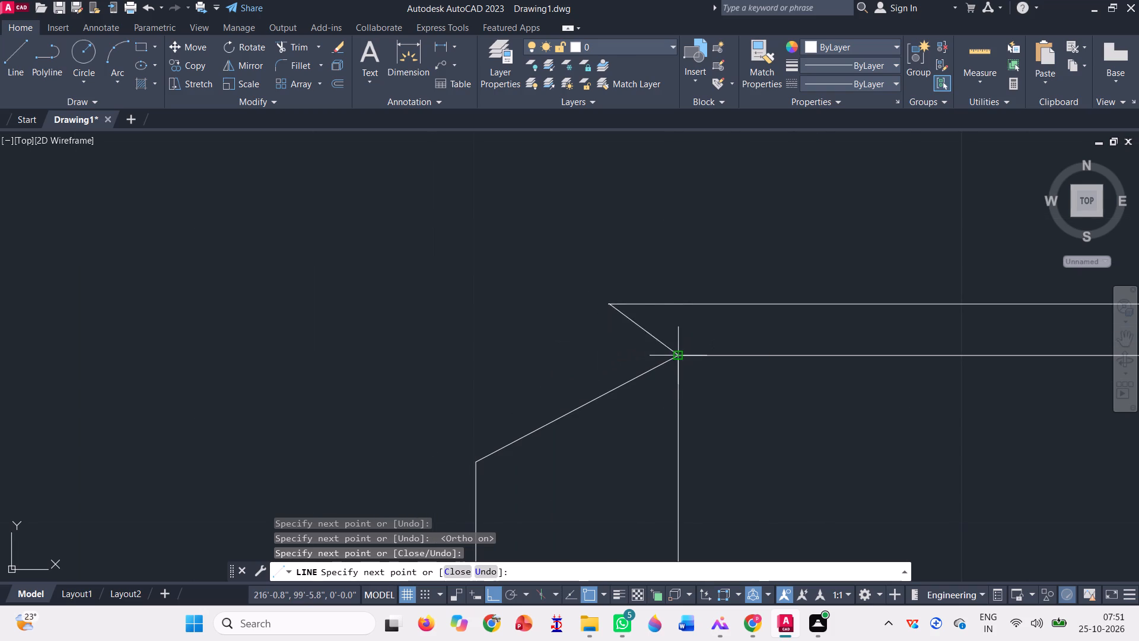
left_click(674, 353)
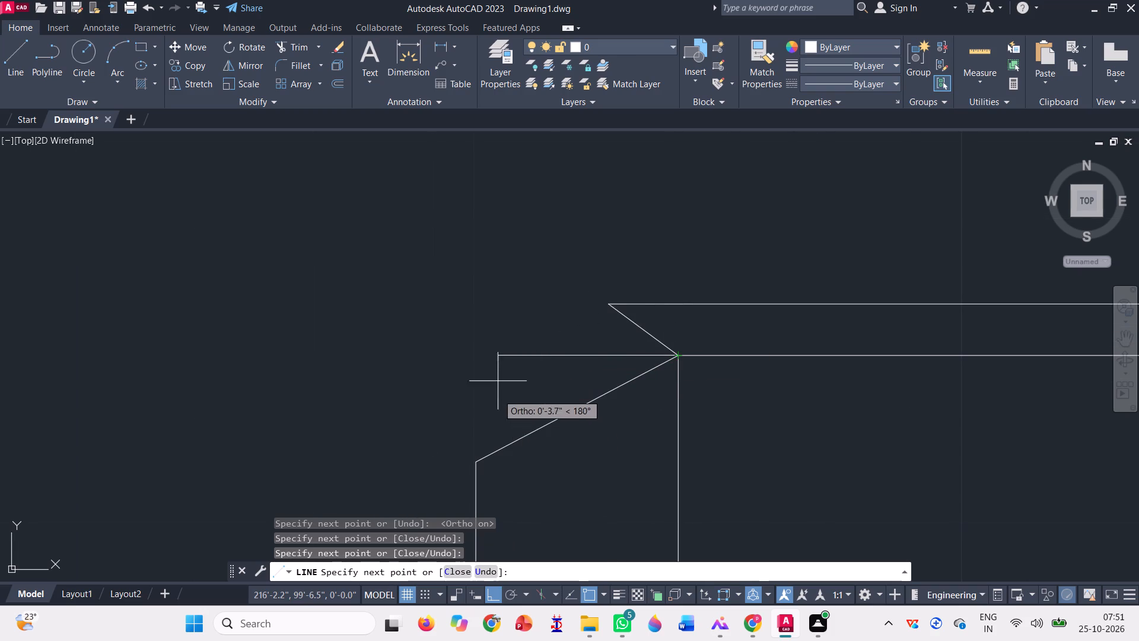
left_click(607, 348)
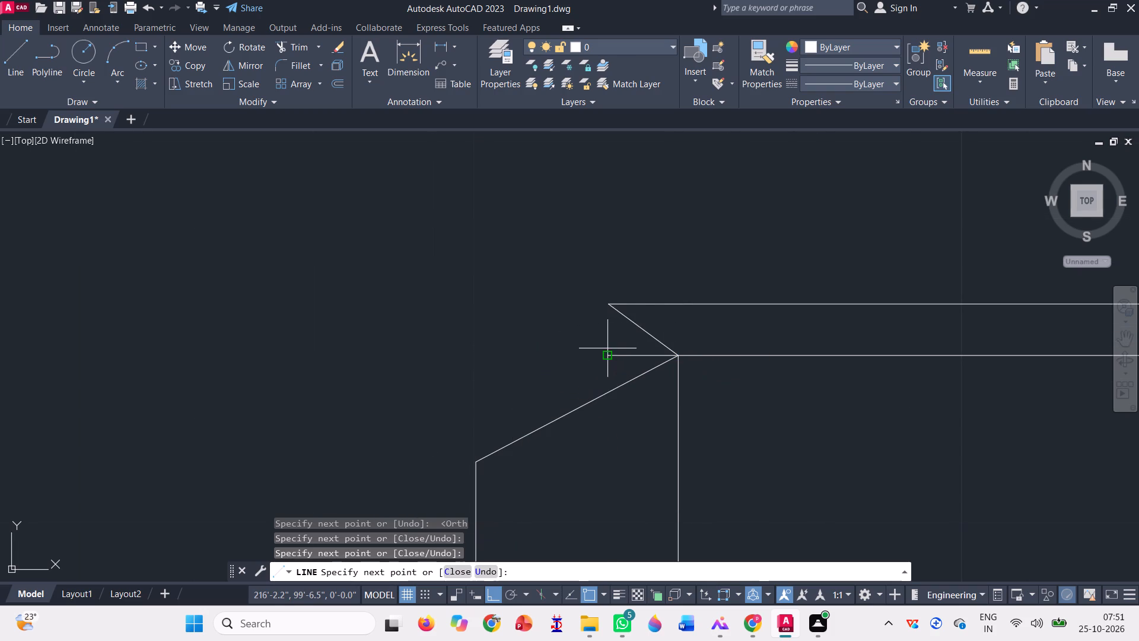
left_click(602, 302)
scroll(621, 347, "up", 3)
scroll(550, 363, "down", 3)
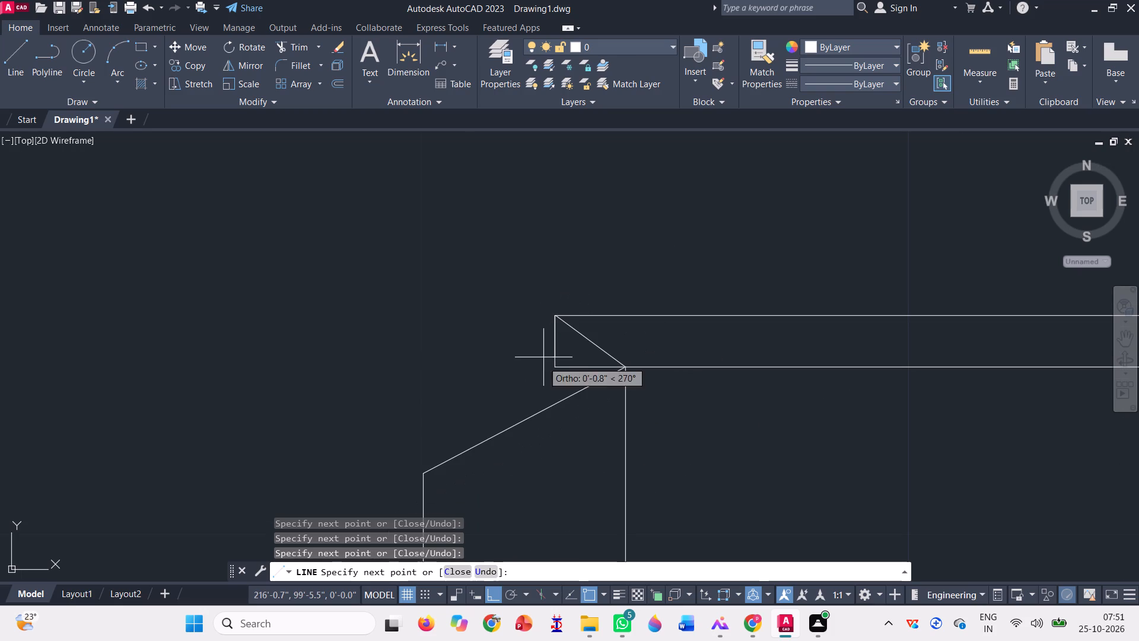
left_click(554, 369)
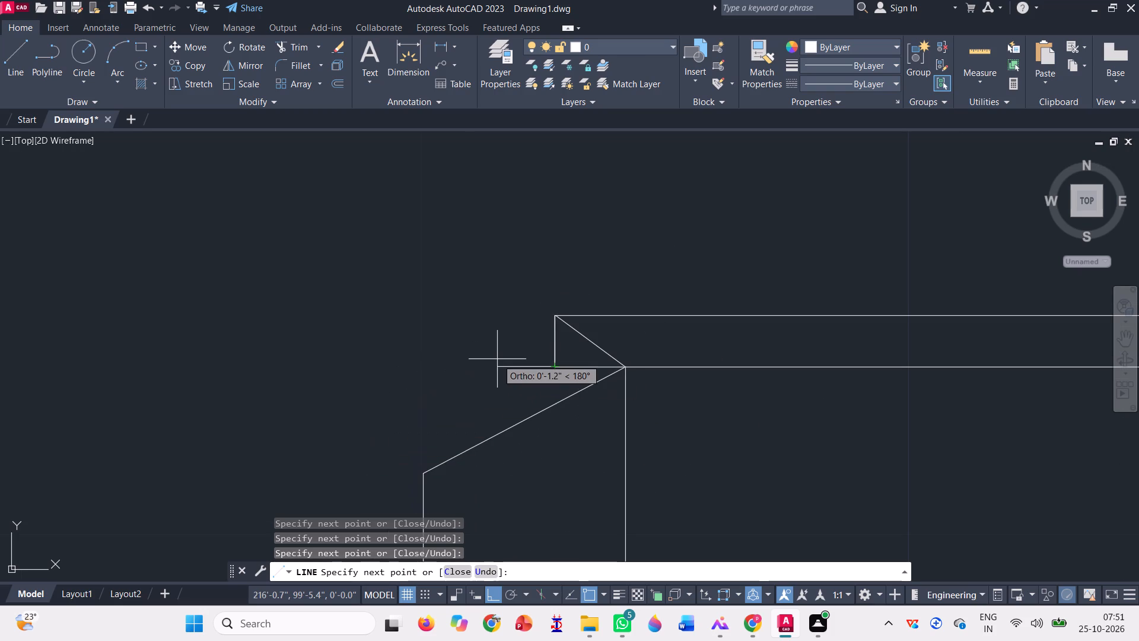
Continue with a sloped band end: about 3" west and 1.7" south diagonally, 1.2" north, then back to the long top line's west end.
key("F8")
scroll(497, 359, "down", 1)
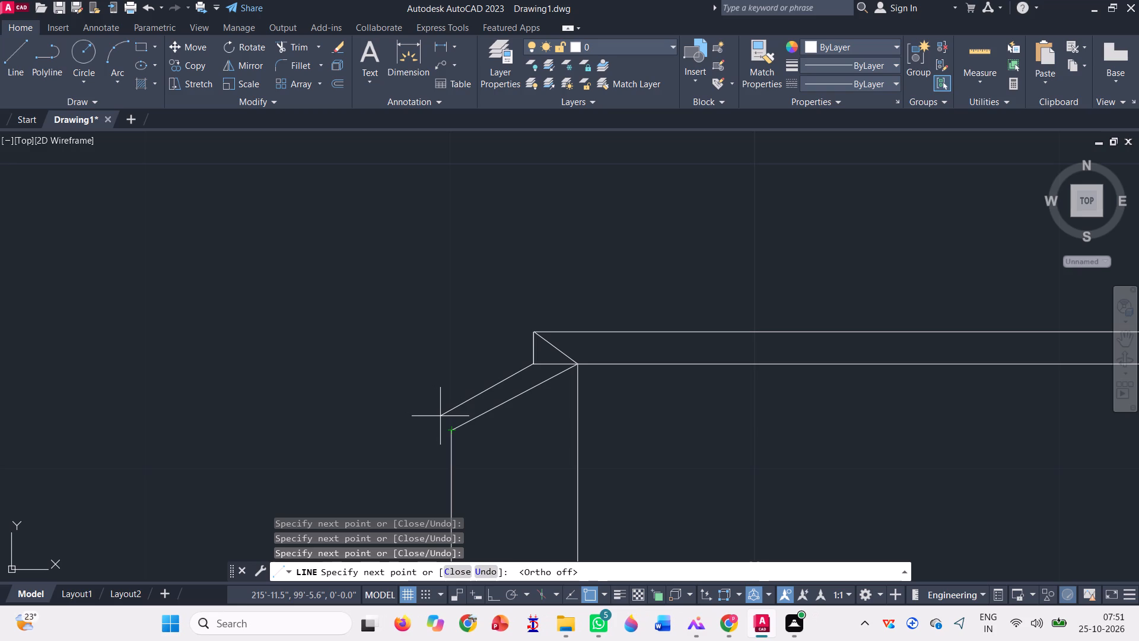
left_click(440, 416)
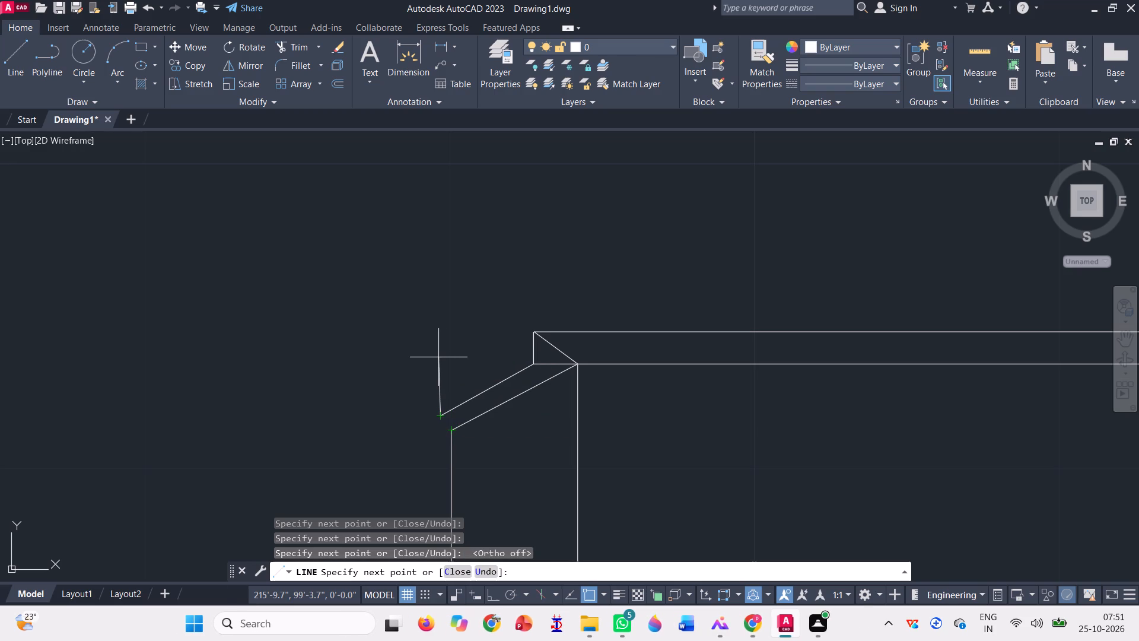
key("F8")
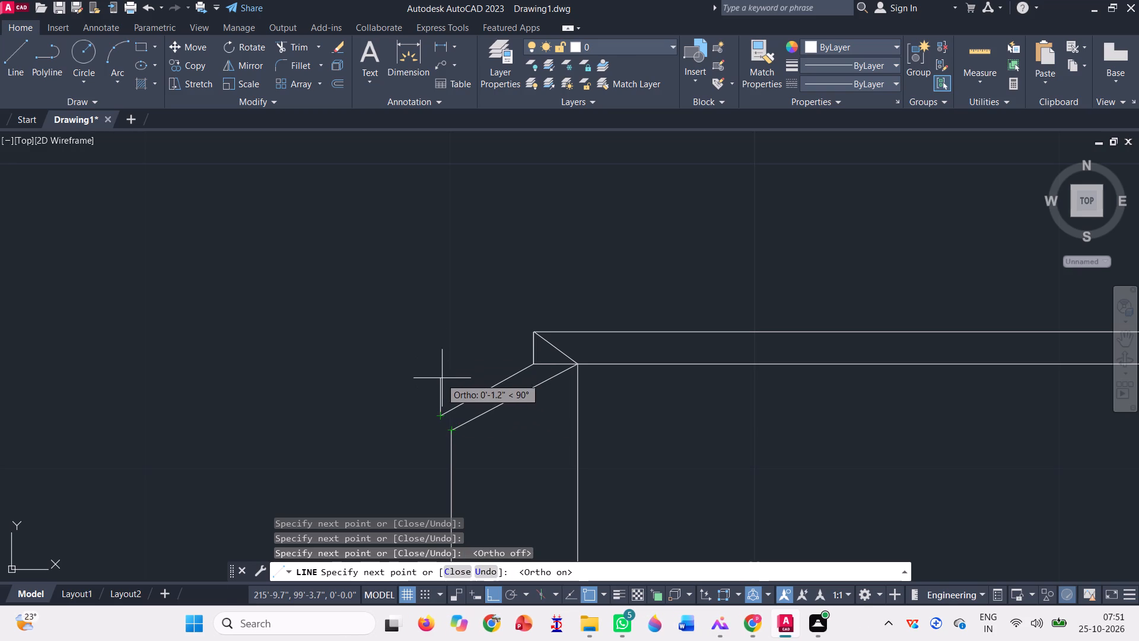
left_click(438, 380)
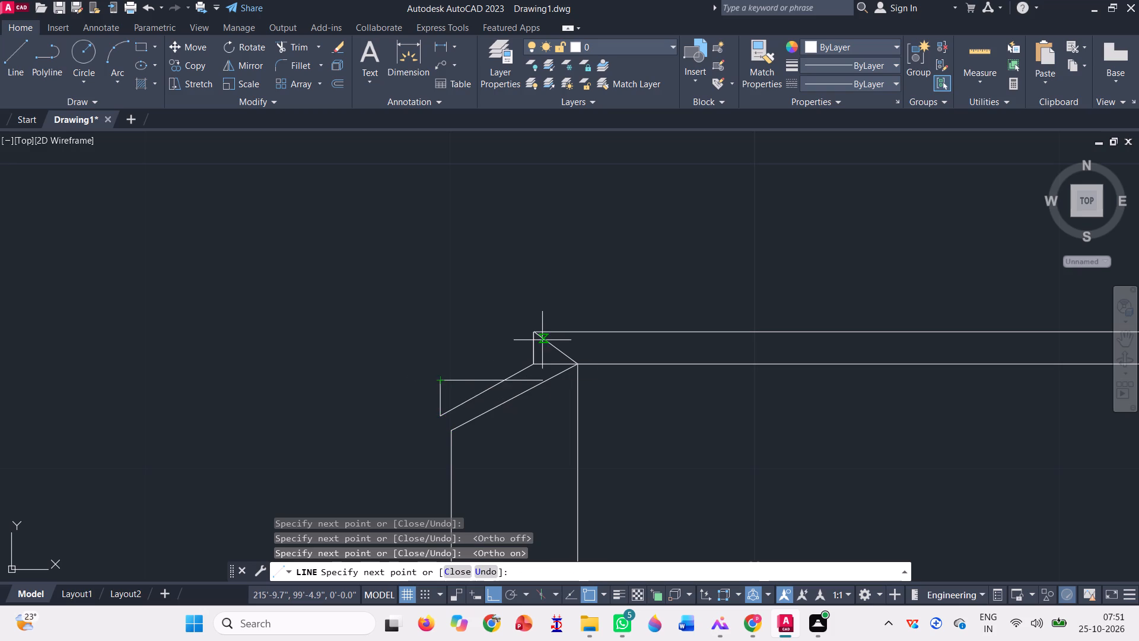
left_click(533, 335)
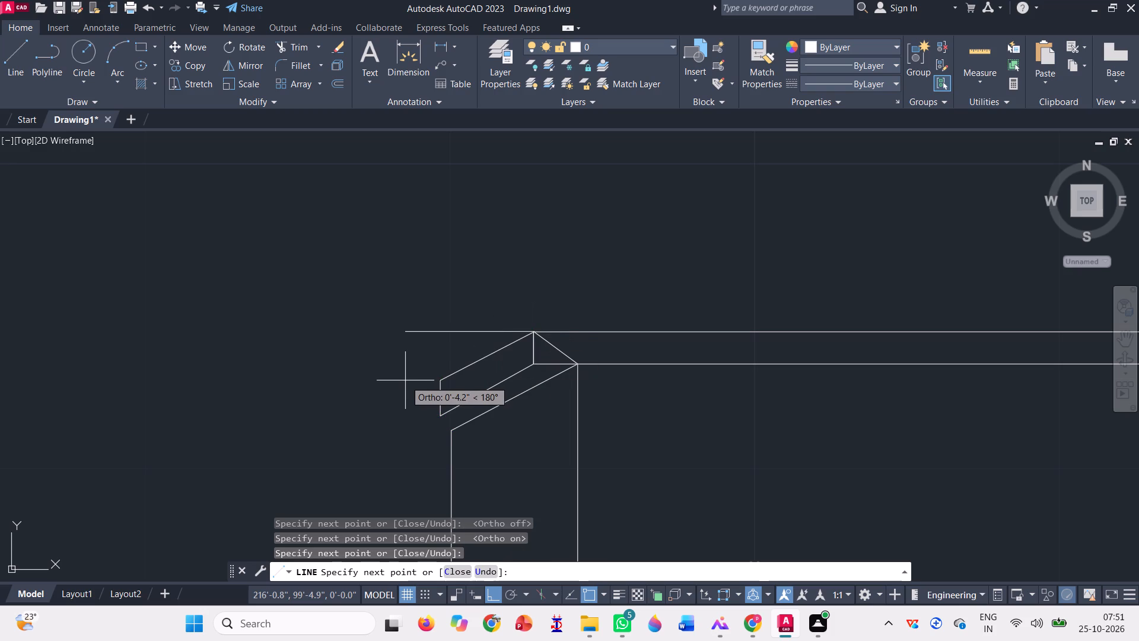
scroll(405, 380, "down", 1)
key("space")
scroll(499, 357, "up", 3)
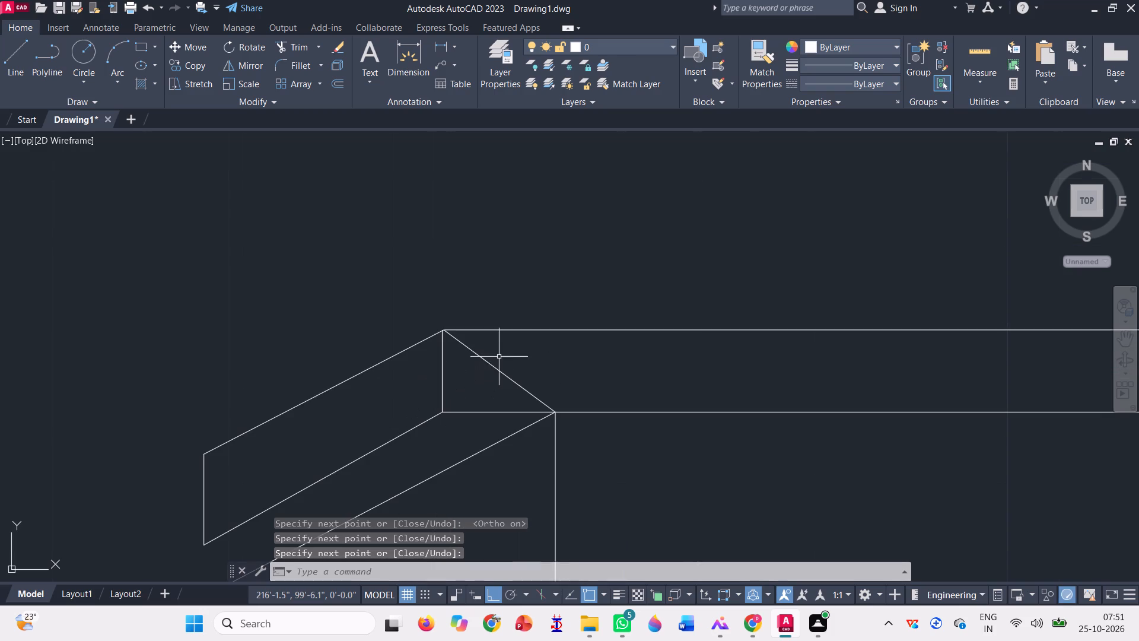
Delete the short diagonal and the overlapping vertical lines where the thin horizontal band meets the sloped band.
left_click(499, 357)
left_click(442, 371)
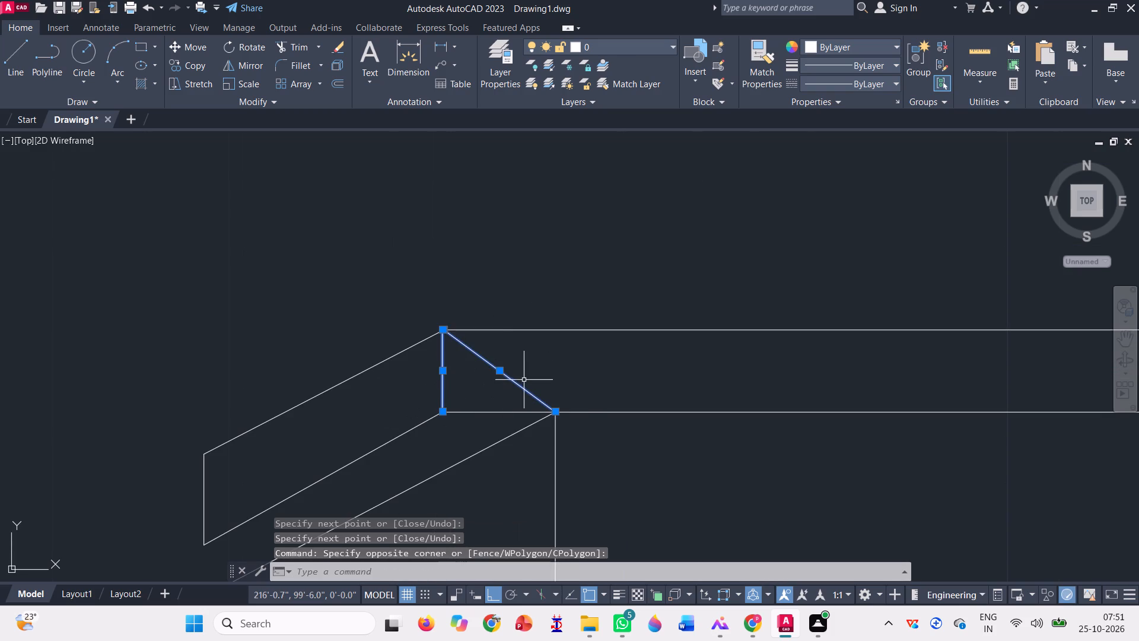
key("Delete")
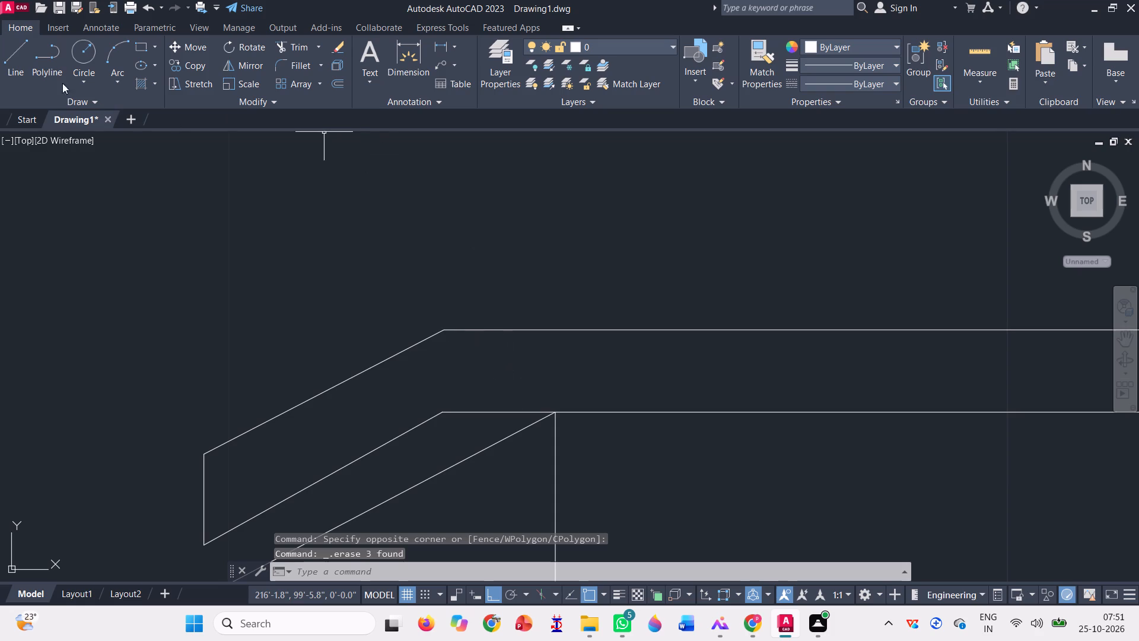
Draw a single line about 1" long from the upper to the lower bend point between the horizontal and sloped bands.
left_click(14, 52)
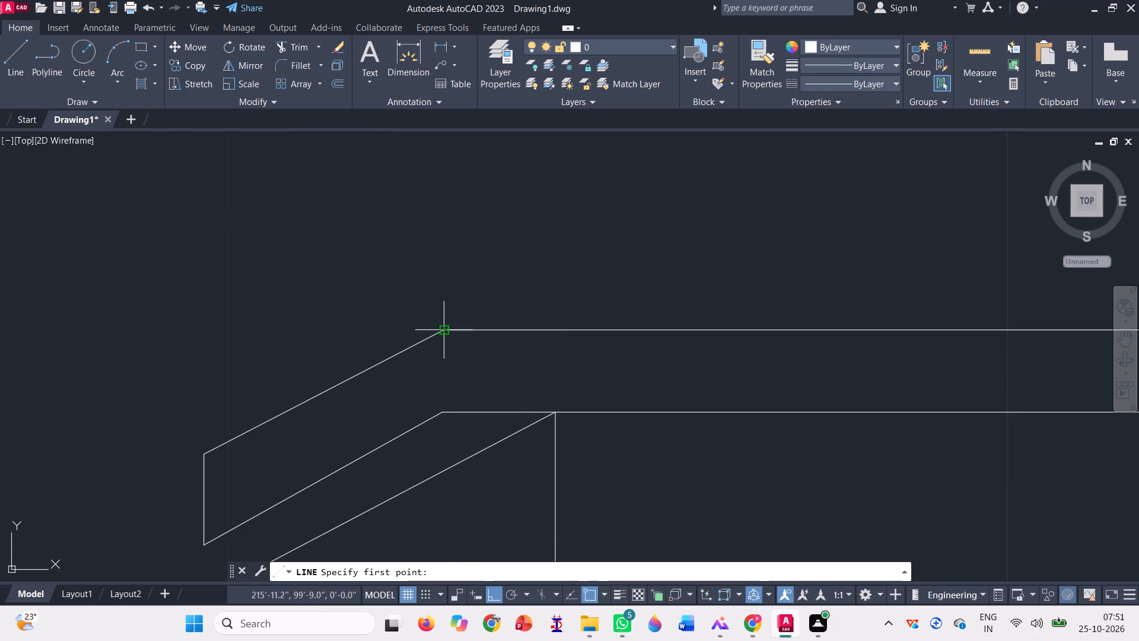
left_click(444, 332)
left_click(438, 414)
scroll(494, 332, "down", 2)
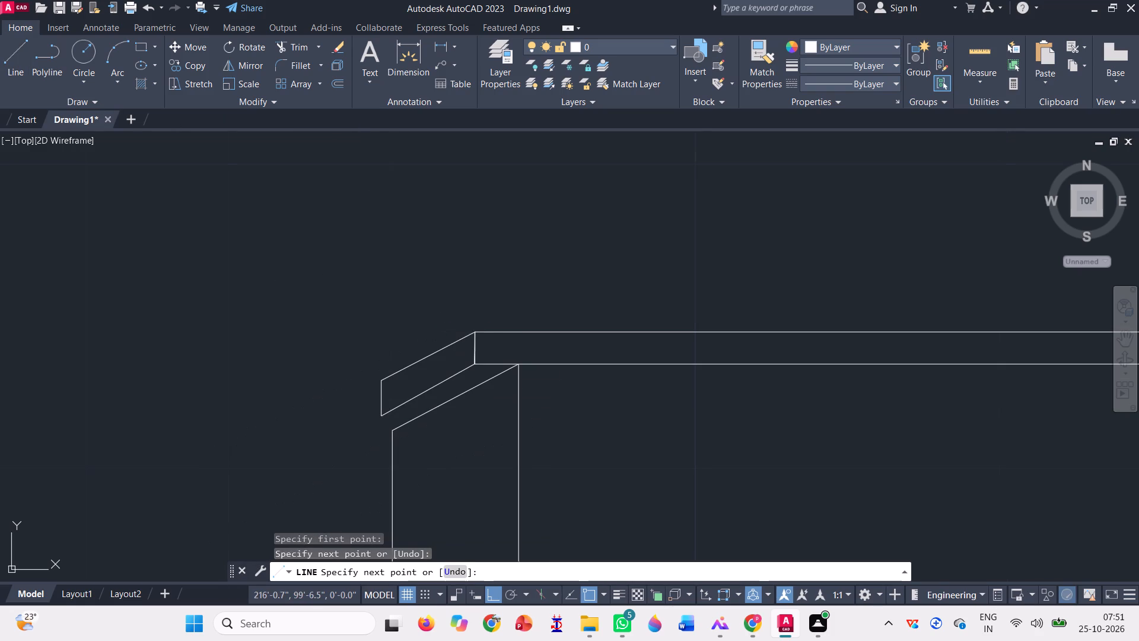
key("space")
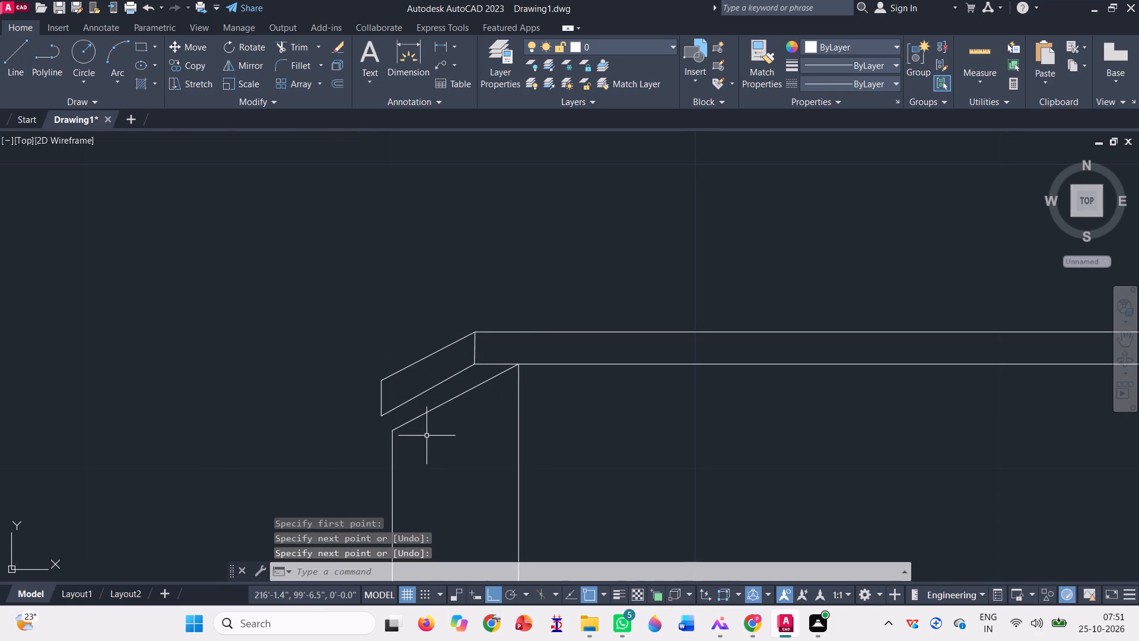
With Ortho off, draw a short line from the top of the outer vertical line northwest to the sloped band's lower west corner.
left_click(14, 57)
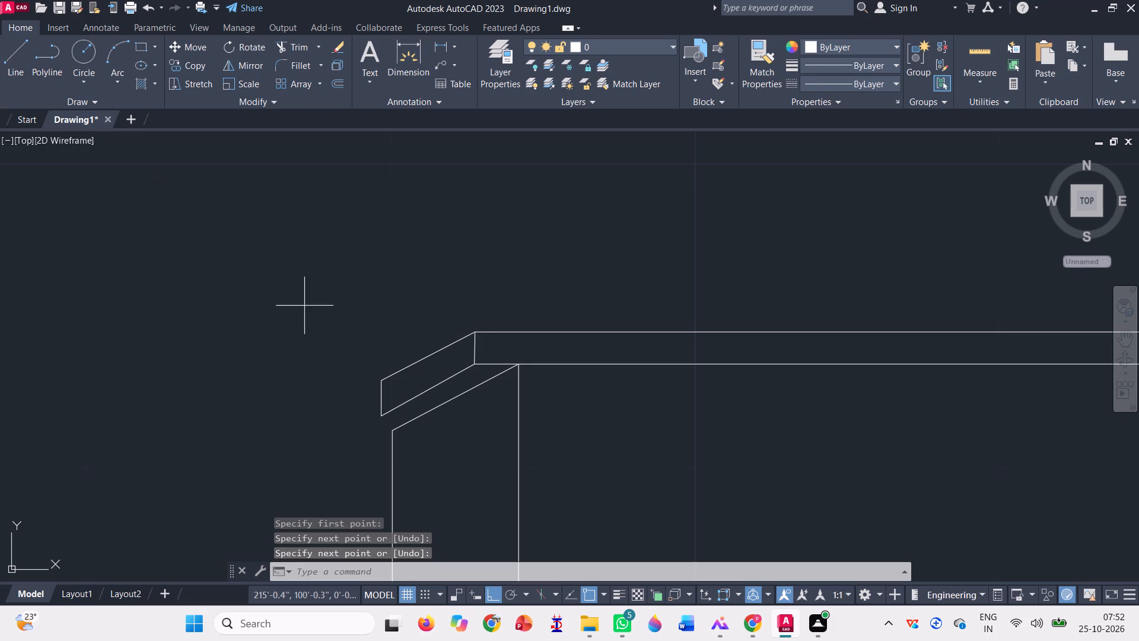
key("F8")
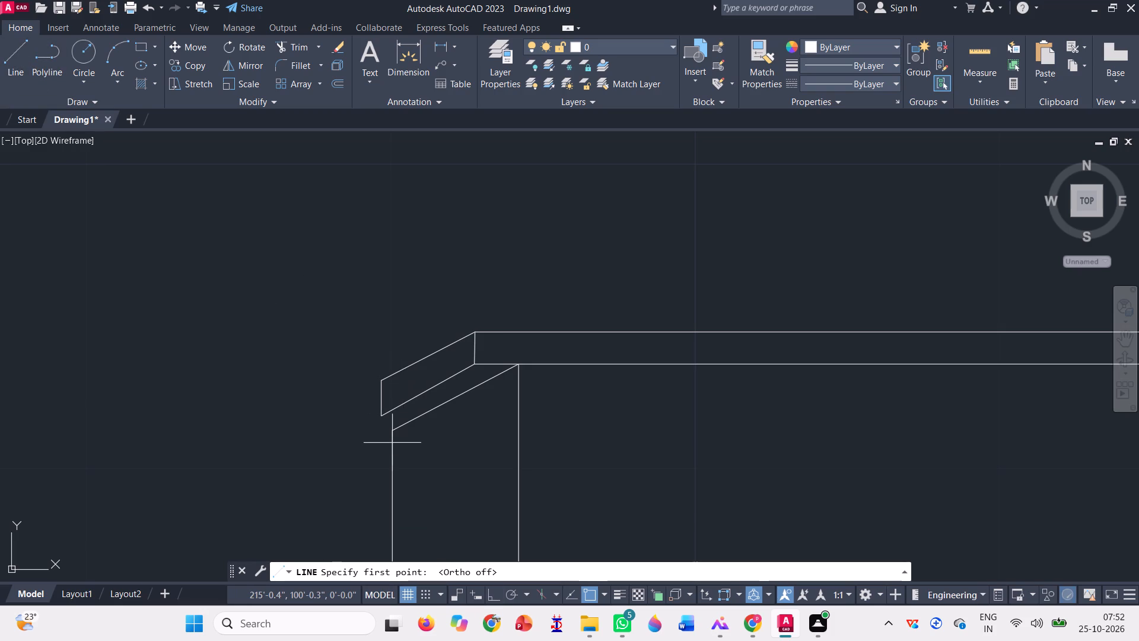
scroll(392, 445, "up", 2)
left_click(392, 410)
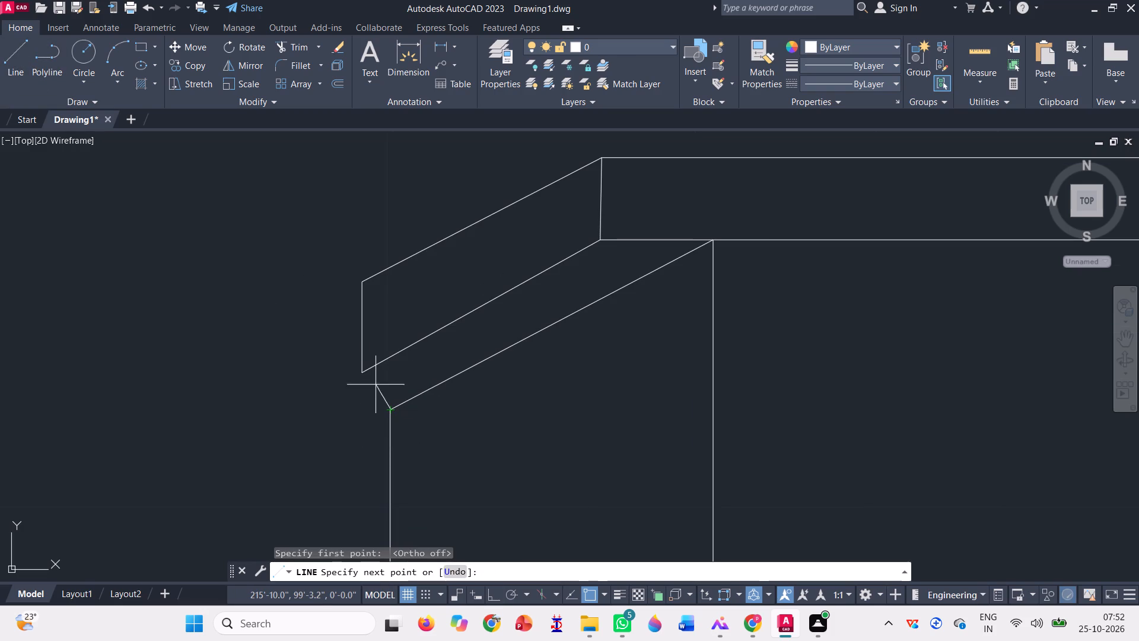
left_click(359, 367)
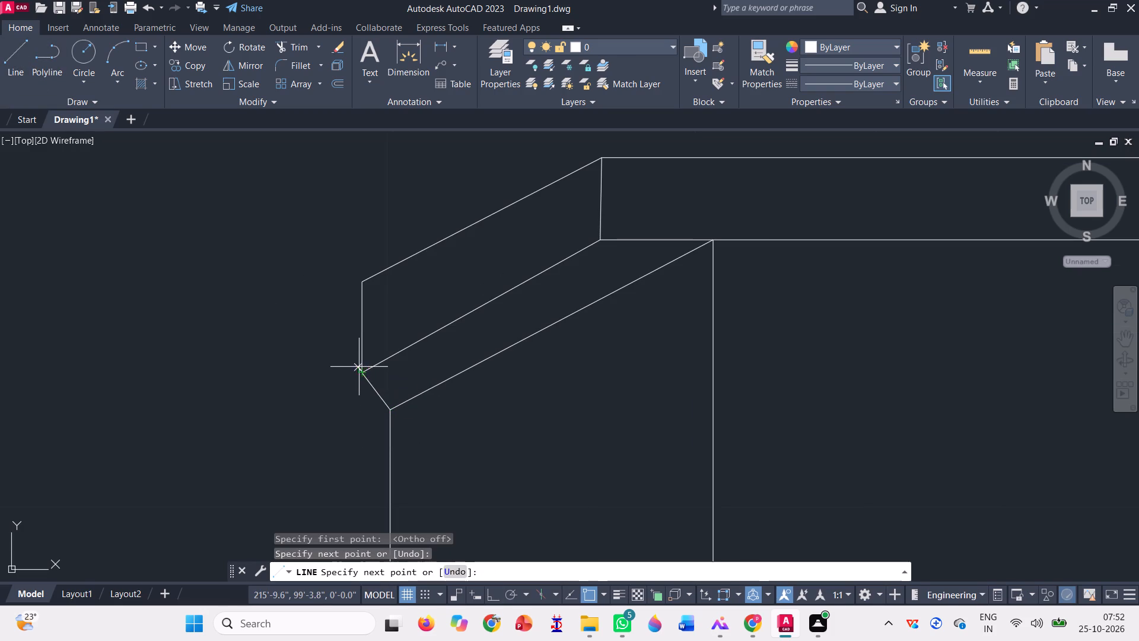
scroll(367, 382, "down", 4)
scroll(432, 329, "down", 2)
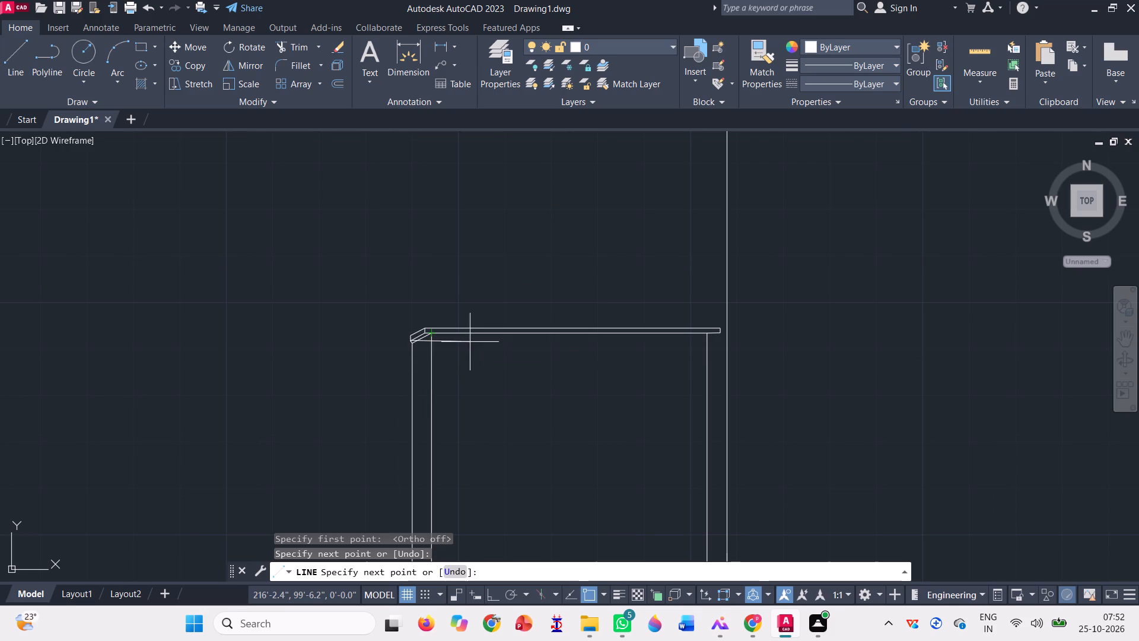
key("space")
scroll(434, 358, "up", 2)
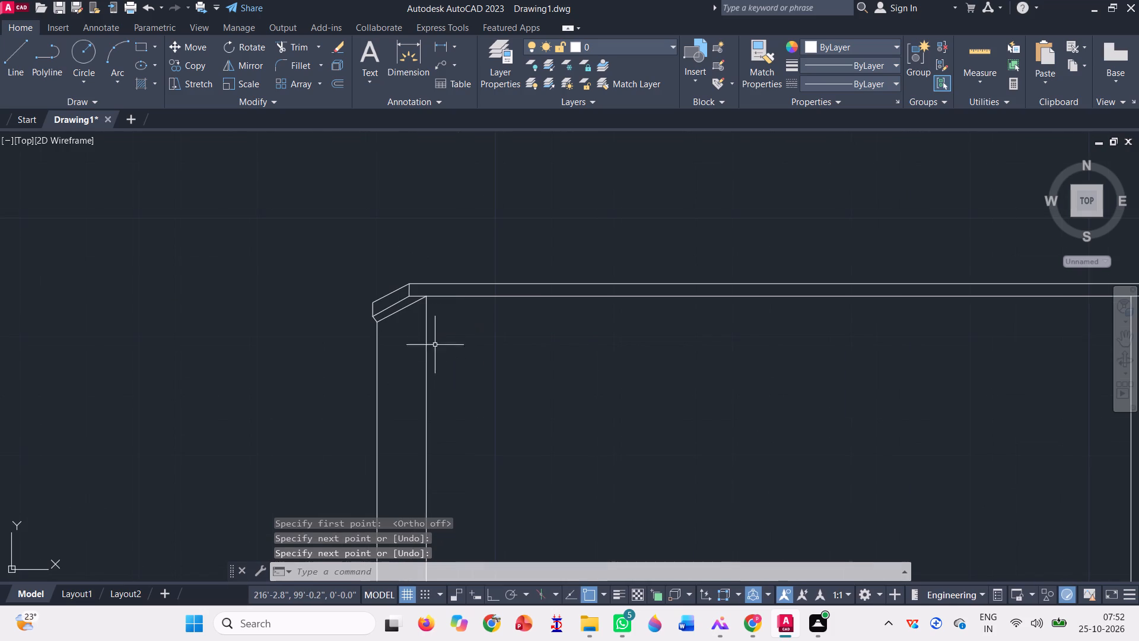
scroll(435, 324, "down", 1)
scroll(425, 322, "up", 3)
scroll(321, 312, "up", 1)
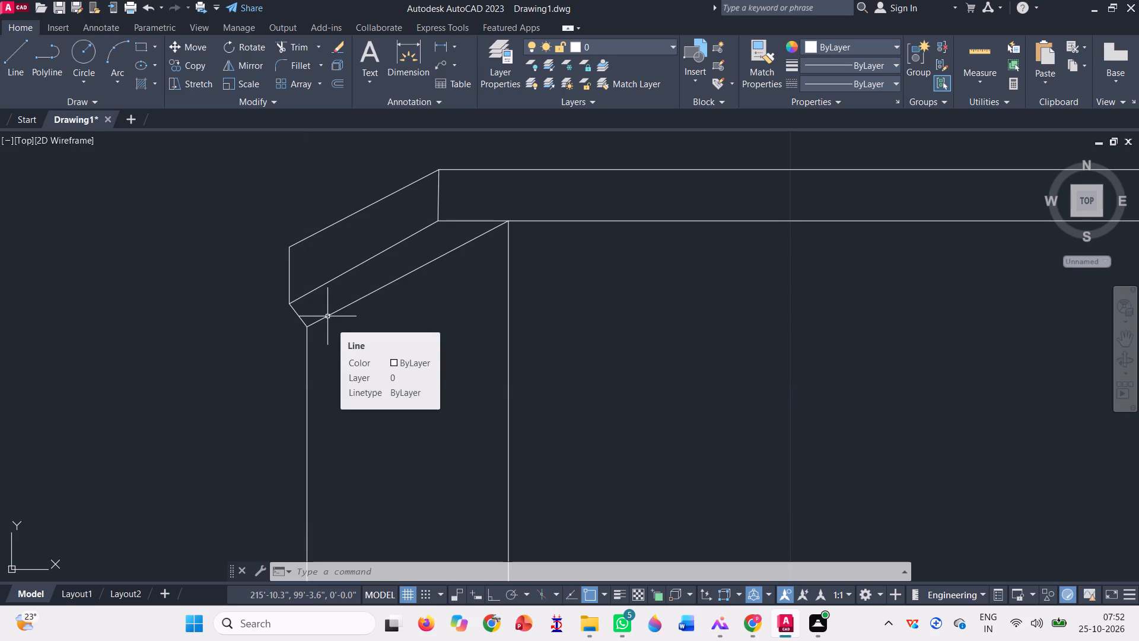
Draw a short line from the sloped band's lower west corner southeast to the lowest sloped line, just beyond the outer vertical line.
left_click(17, 51)
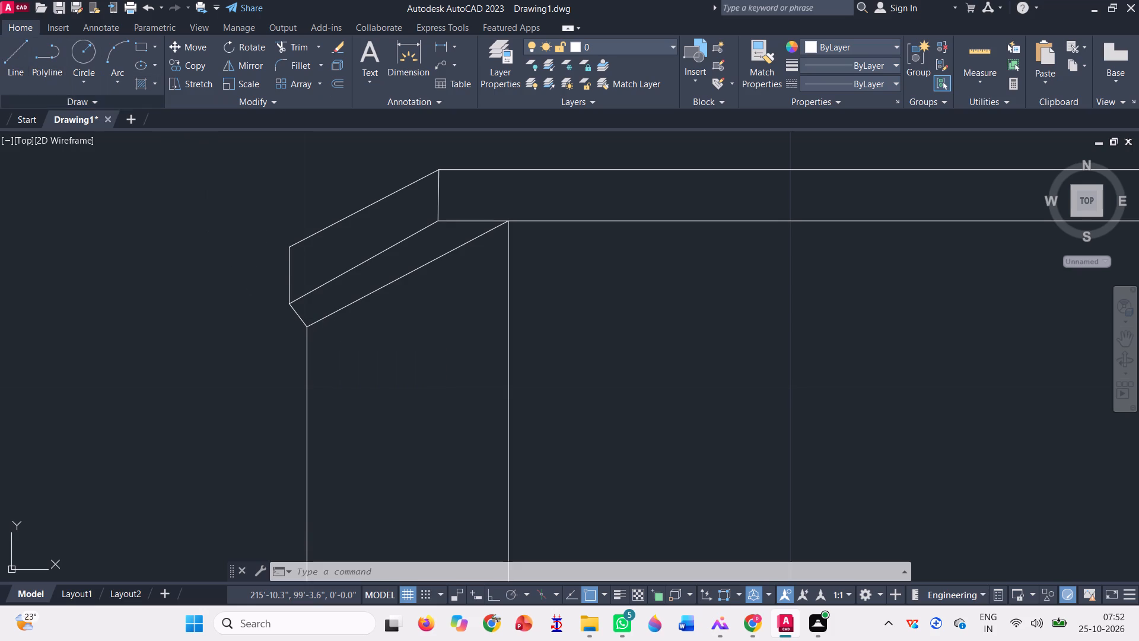
left_click(285, 304)
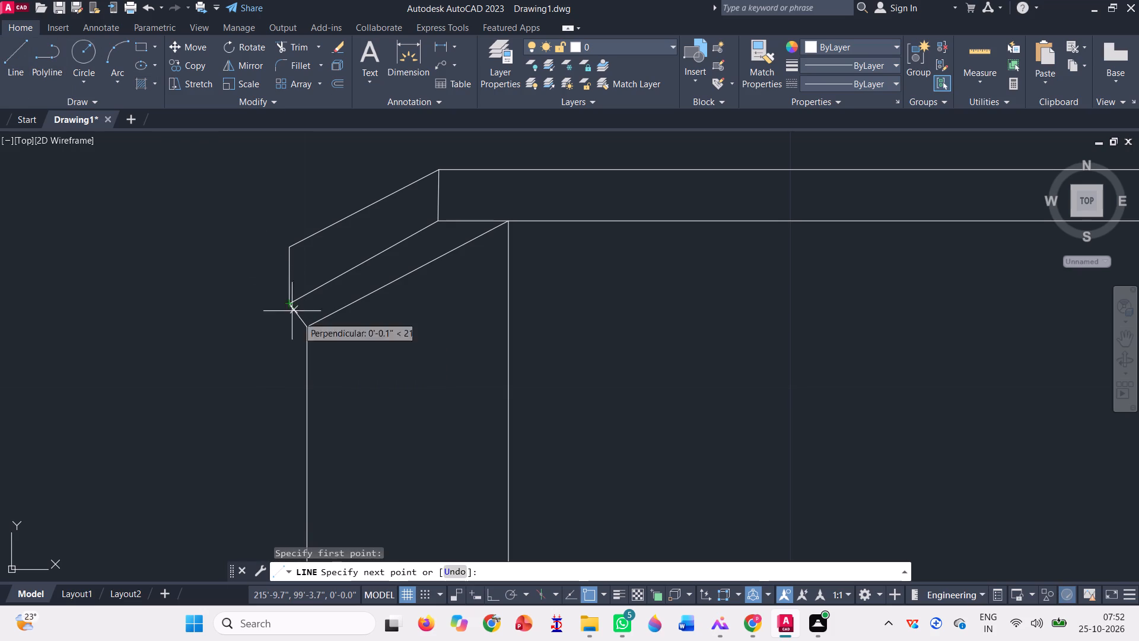
left_click(316, 321)
scroll(352, 271, "down", 2)
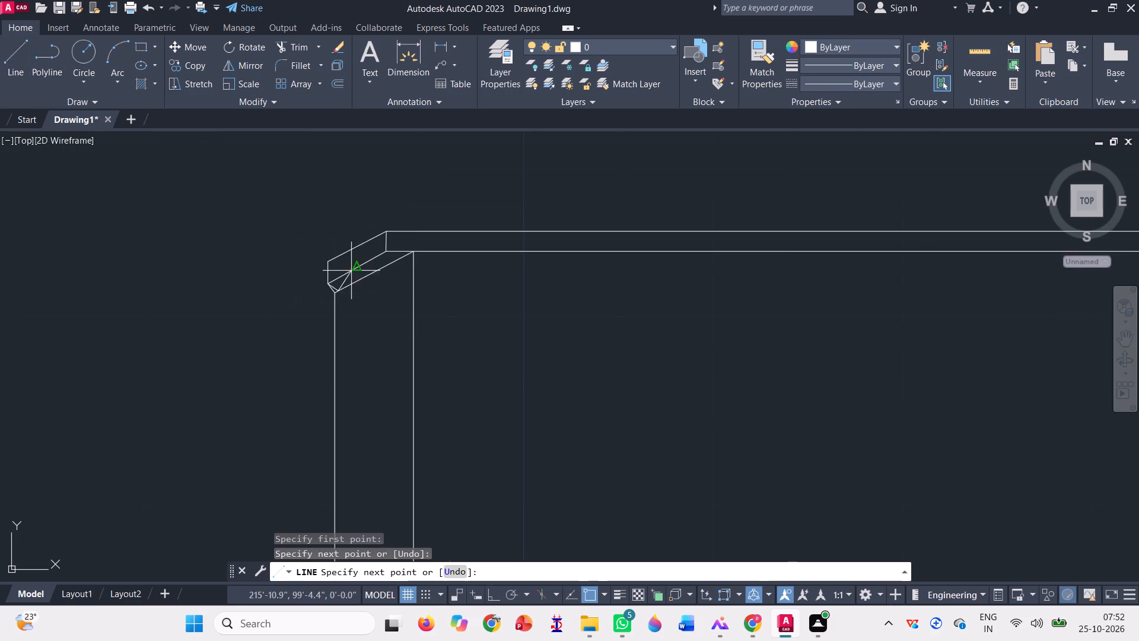
scroll(347, 244, "down", 4)
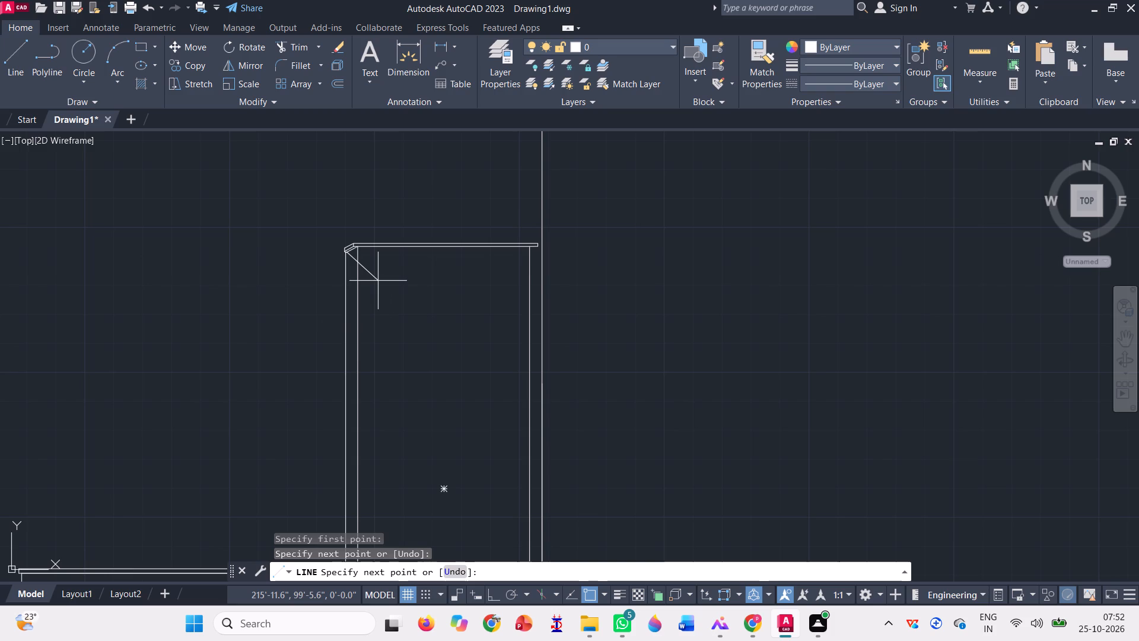
scroll(332, 238, "up", 2)
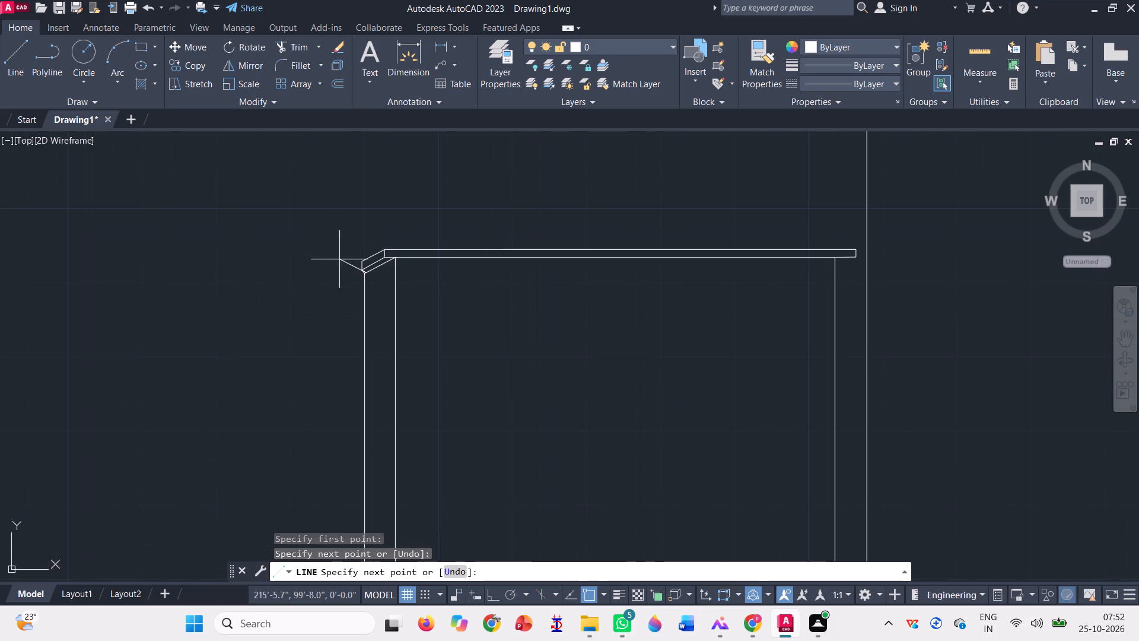
key("space")
Move the new short diagonal so its lower east end sits on the top of the outer vertical line.
scroll(342, 266, "up", 4)
scroll(525, 297, "up", 3)
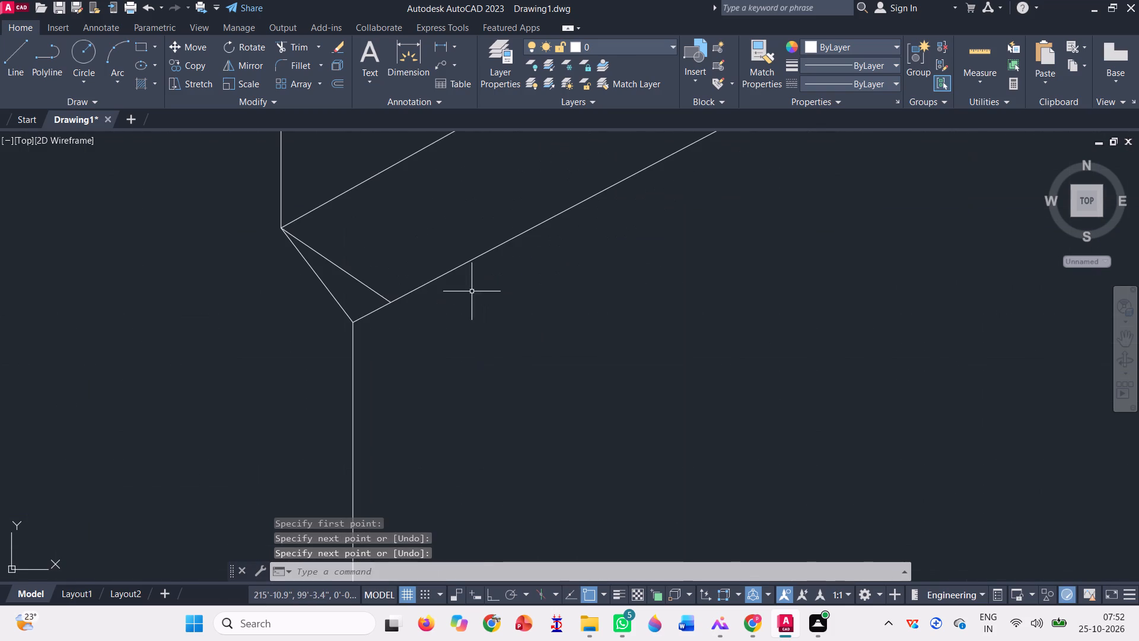
left_click(364, 281)
key("m")
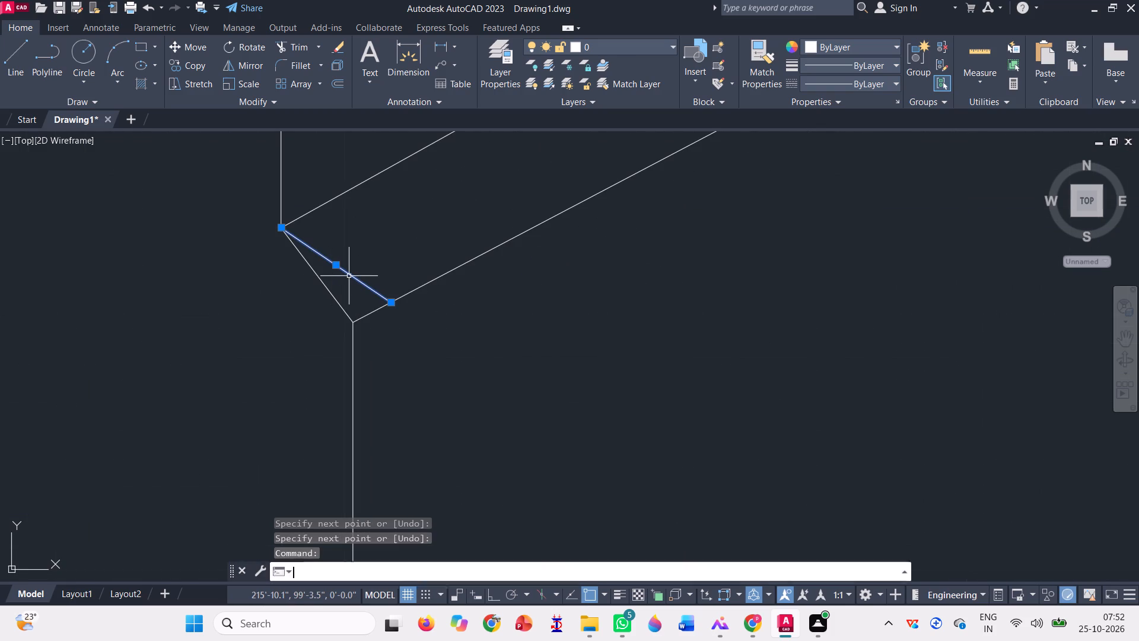
key("space")
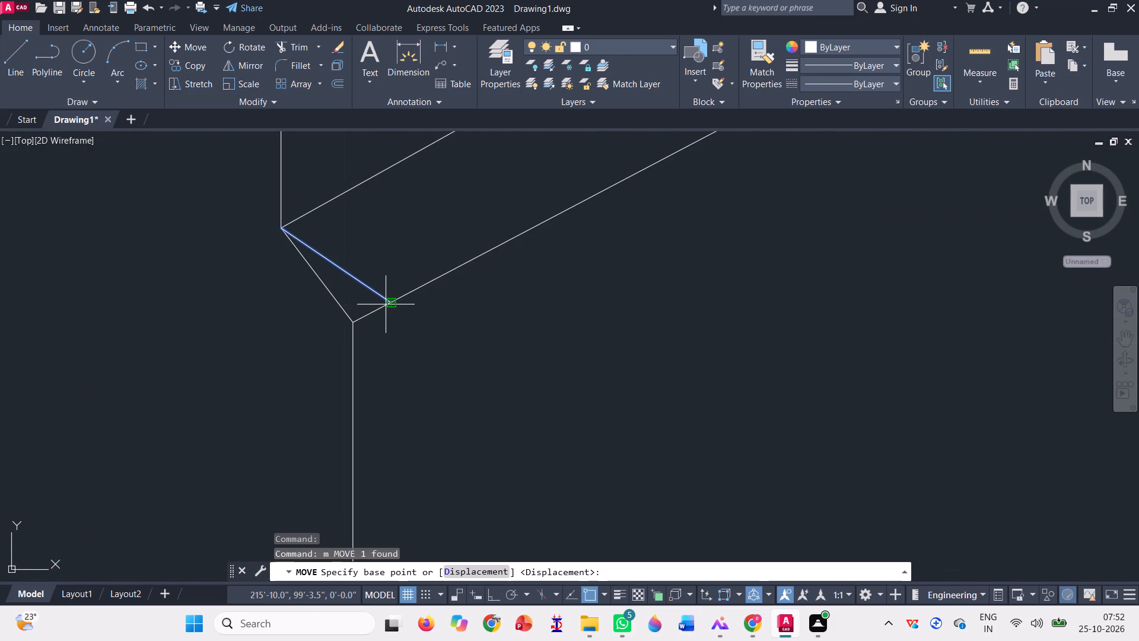
left_click(390, 304)
left_click(350, 326)
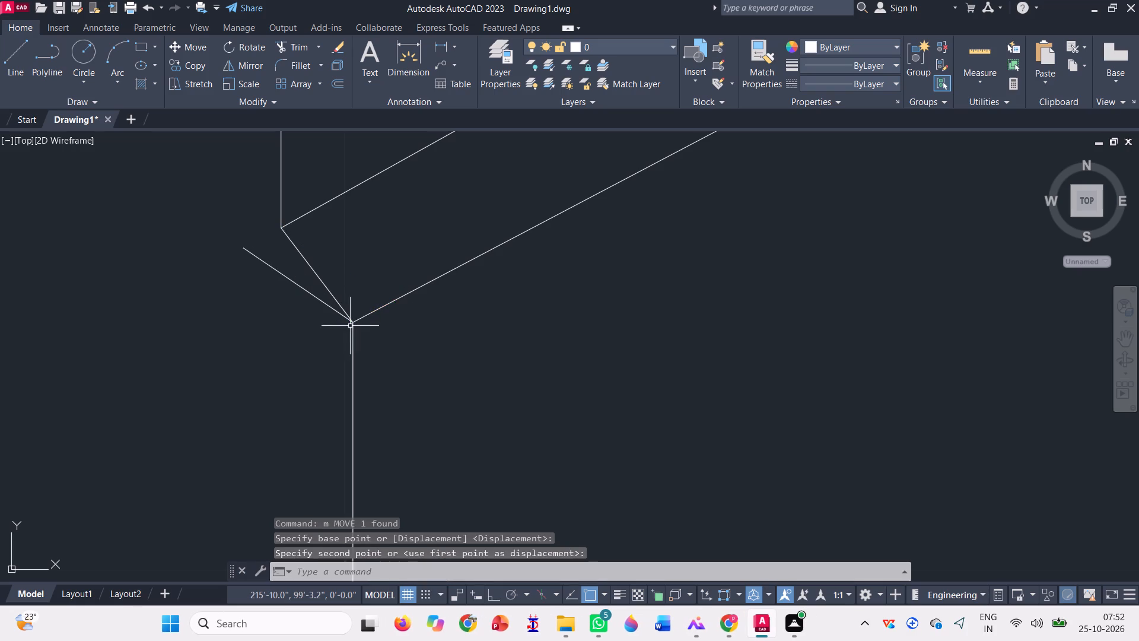
With Ortho on, draw a vertical line about 1.4" north from the moved diagonal's free west end.
scroll(360, 338, "down", 4)
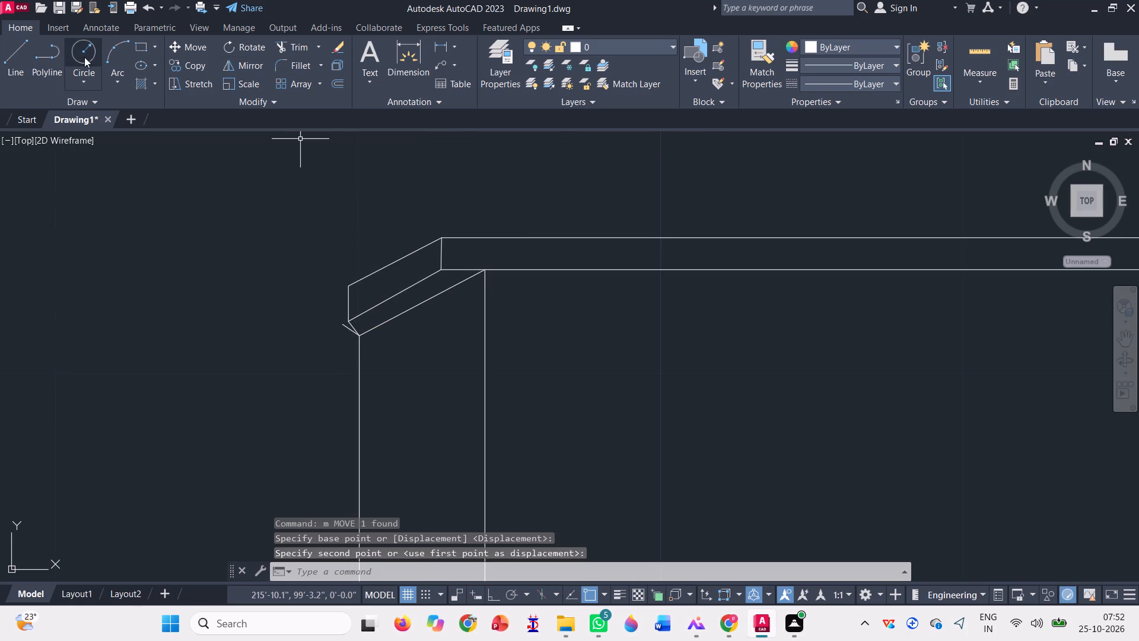
left_click(20, 56)
scroll(347, 298, "up", 1)
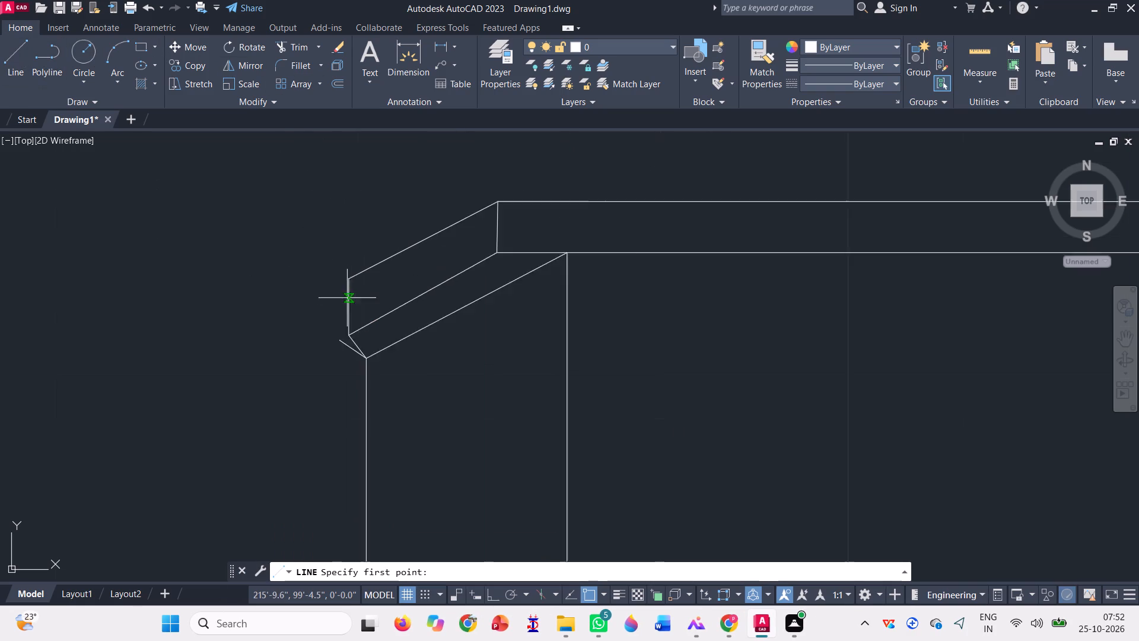
scroll(347, 298, "up", 2)
left_click(327, 407)
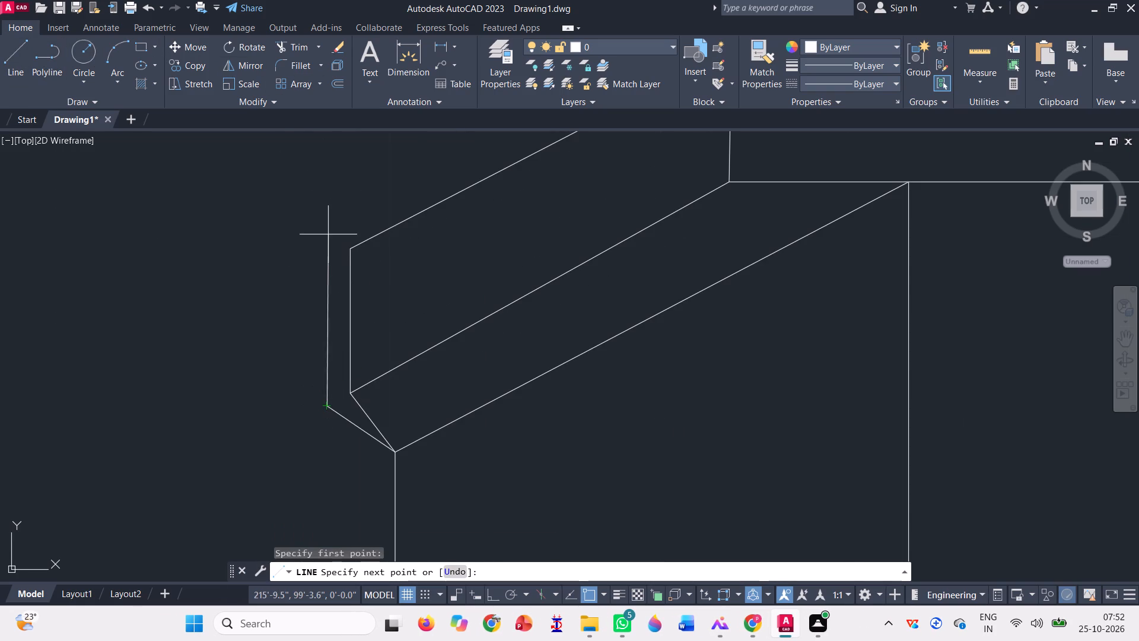
key("F8")
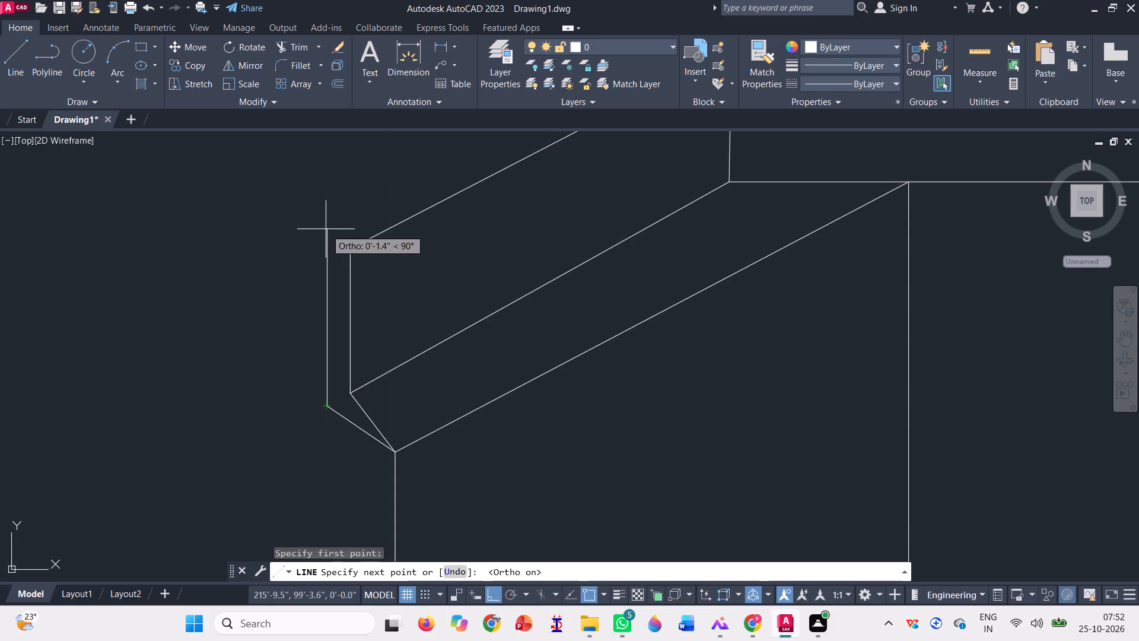
left_click(326, 229)
key("space")
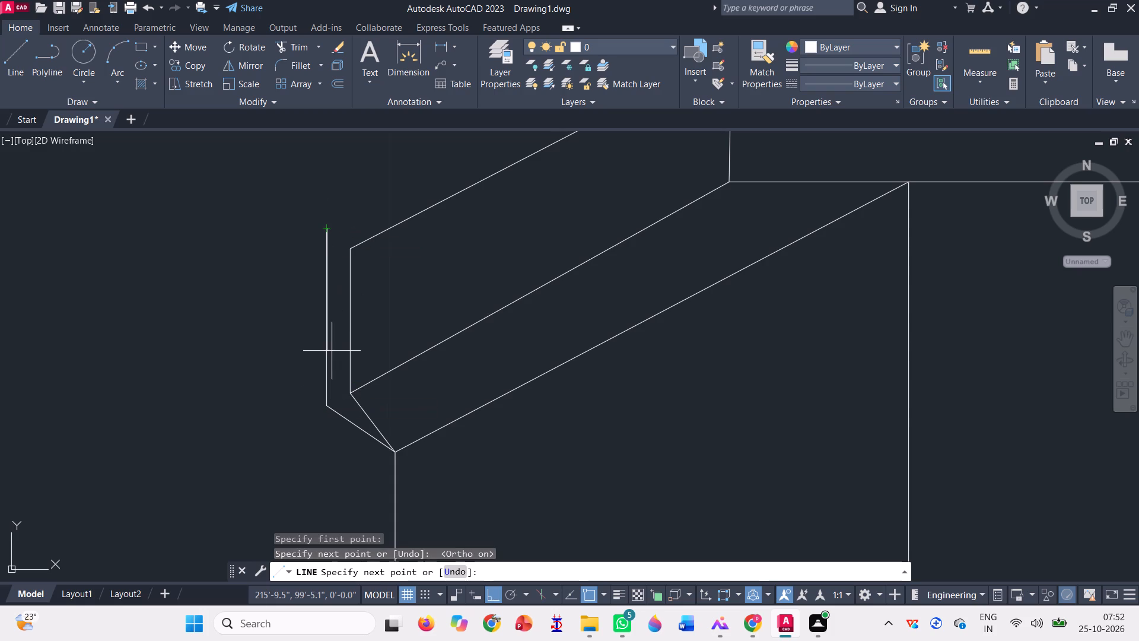
Delete the sloped band's former vertical end line and the steeper short diagonal below it.
left_click(350, 326)
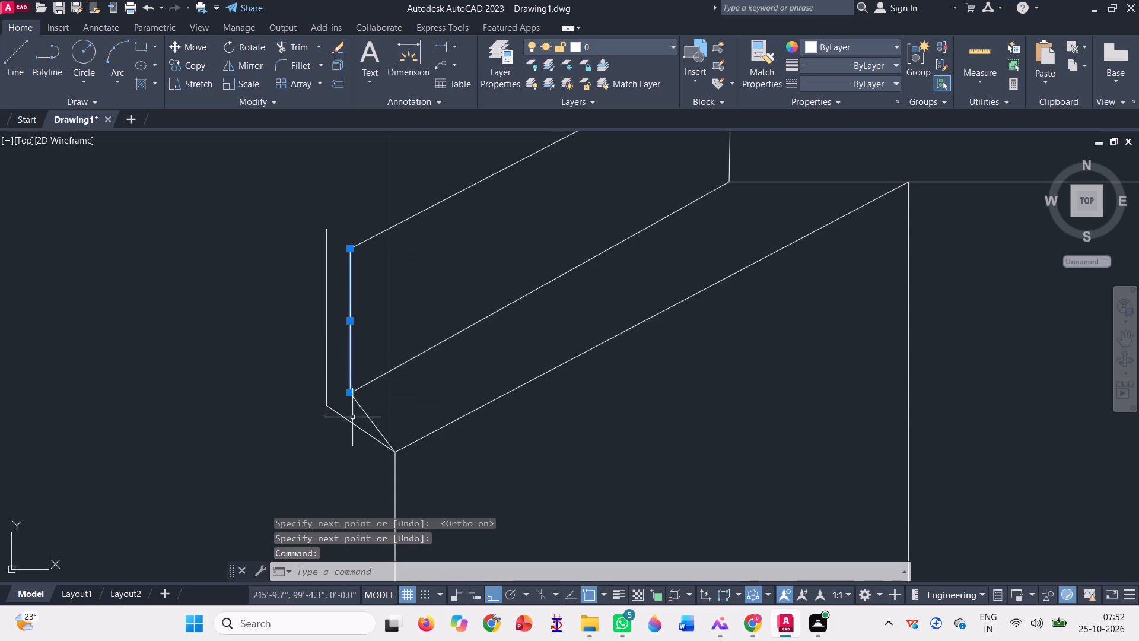
left_click(365, 412)
key("Delete")
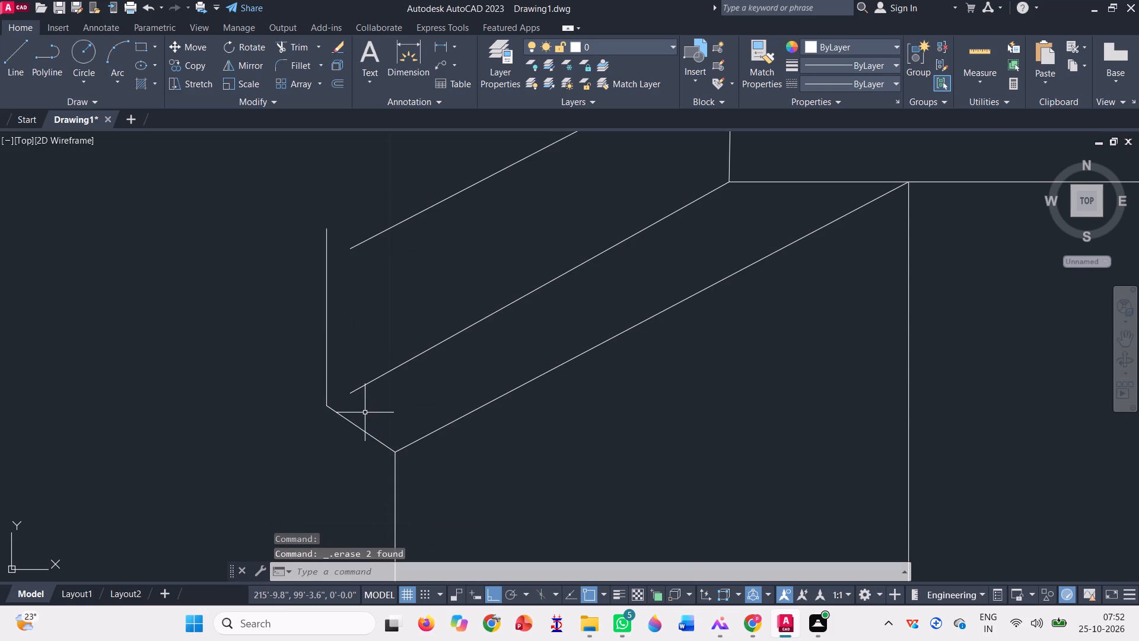
Extend the sloped band's upper and middle lines west to the new vertical end line.
scroll(329, 425, "down", 1)
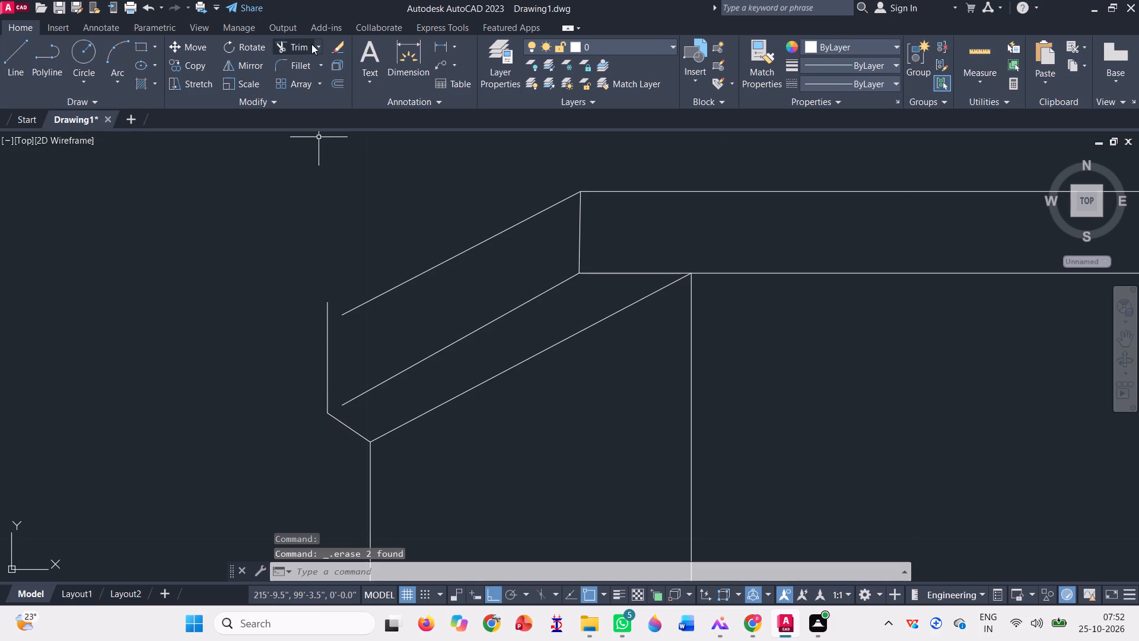
left_click(318, 47)
left_click(321, 103)
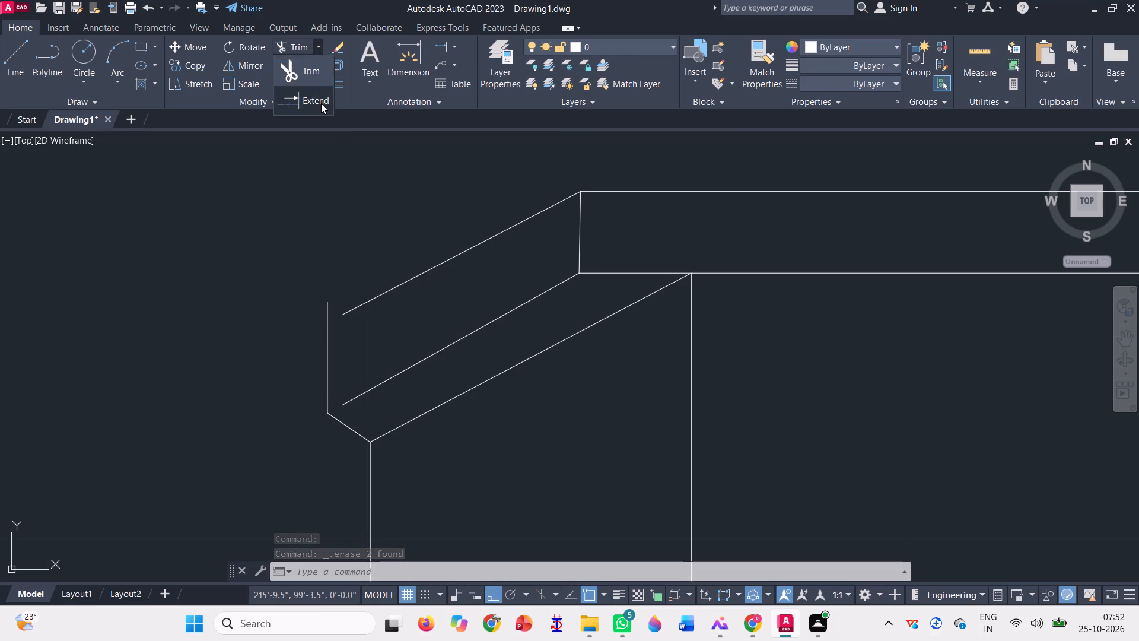
left_click(416, 377)
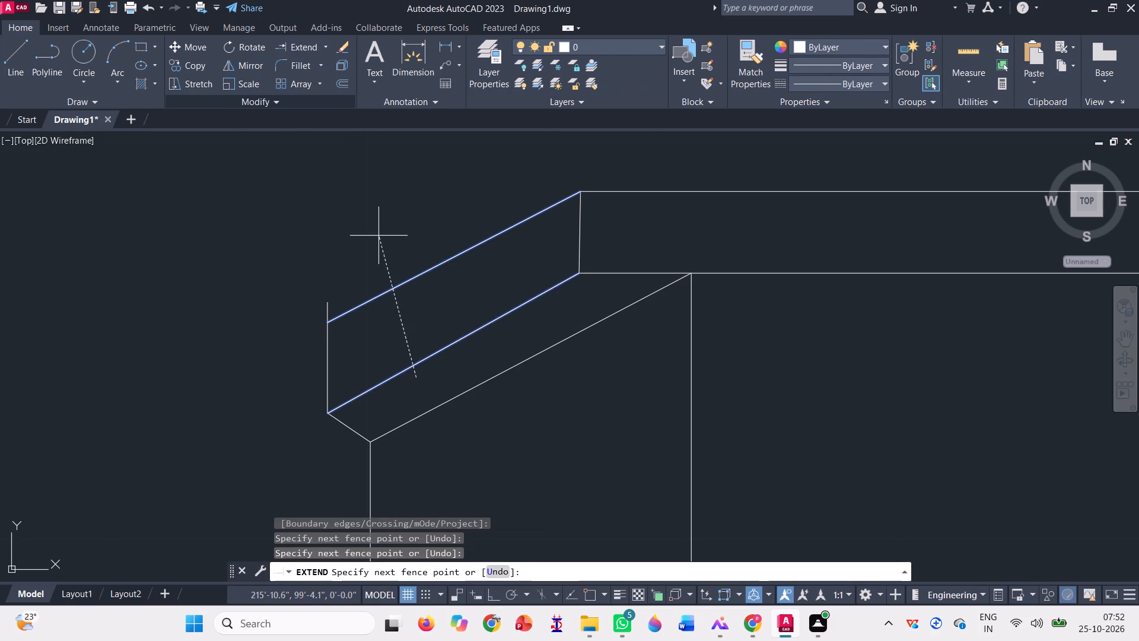
left_click(378, 236)
Trim the part of the new vertical end line that projects above the sloped band's upper line.
left_click(320, 42)
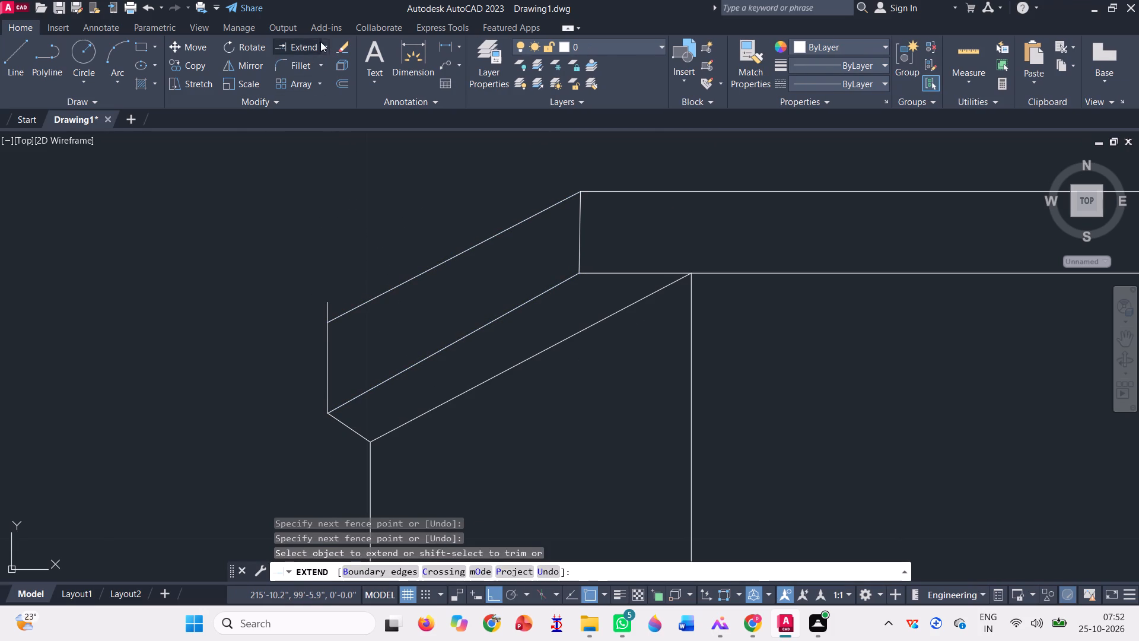
left_click(327, 45)
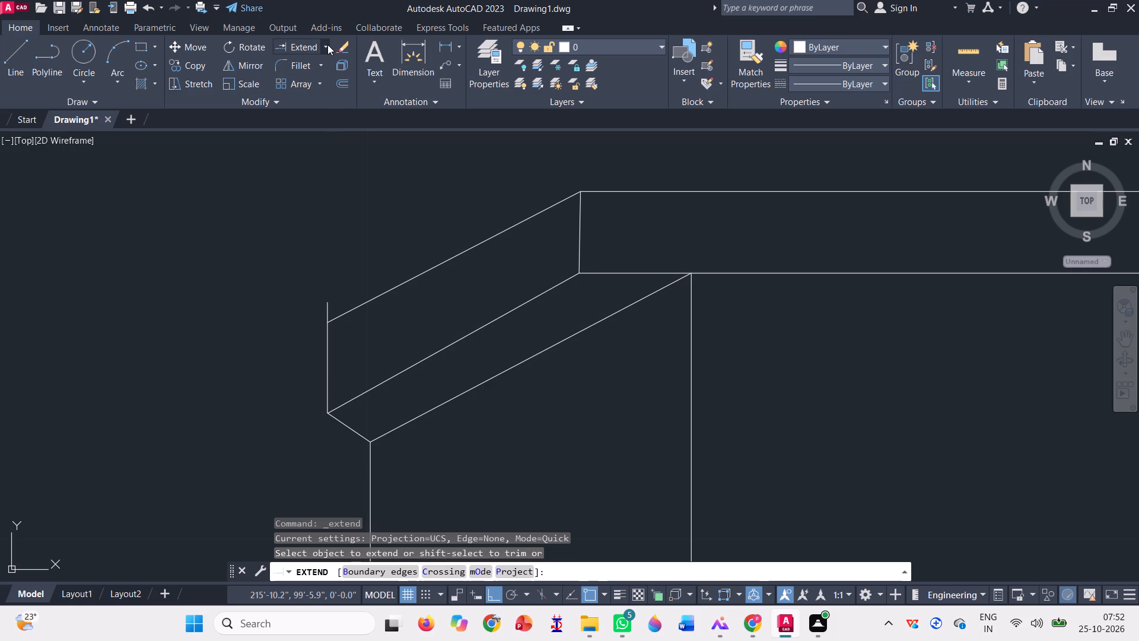
left_click(313, 79)
left_click(311, 322)
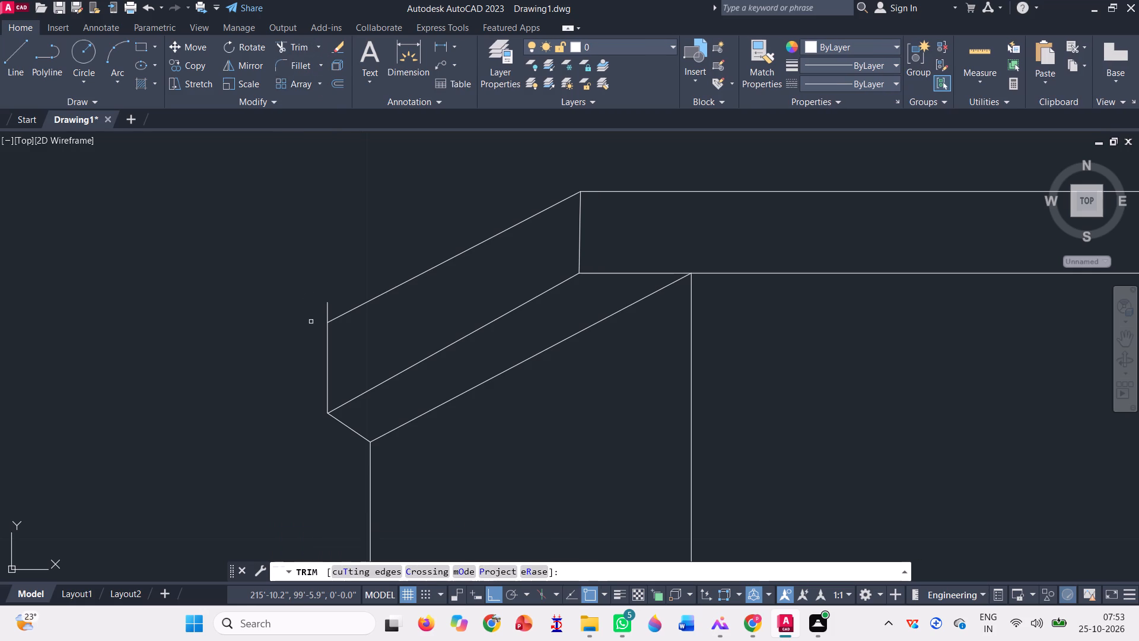
left_click(341, 307)
scroll(353, 300, "down", 1)
scroll(406, 299, "down", 2)
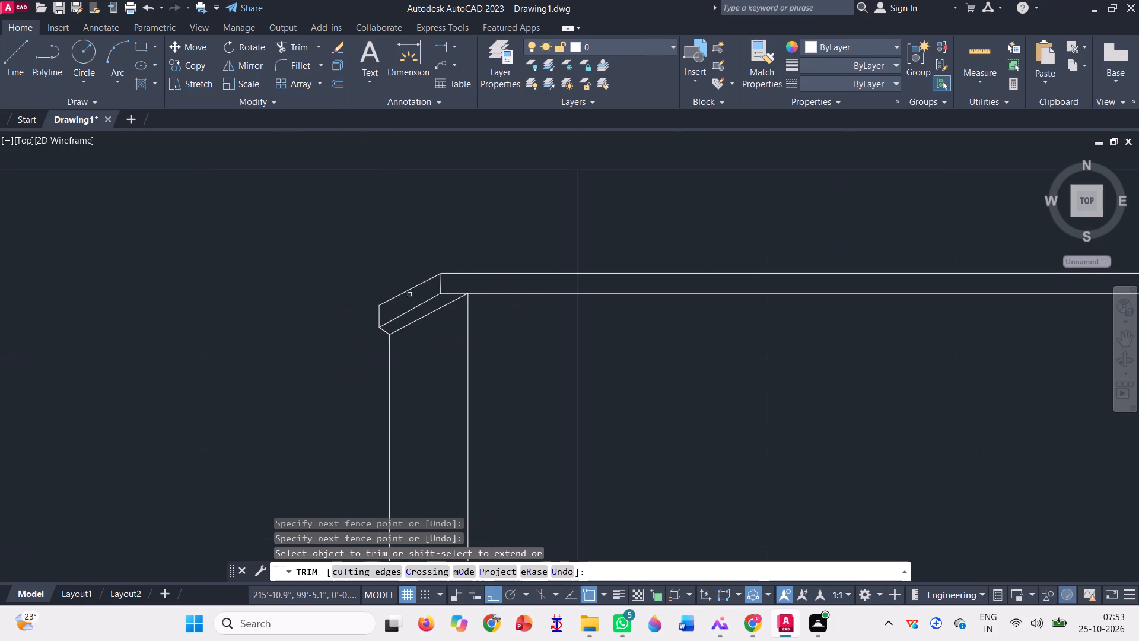
scroll(473, 277, "down", 2)
scroll(473, 280, "up", 3)
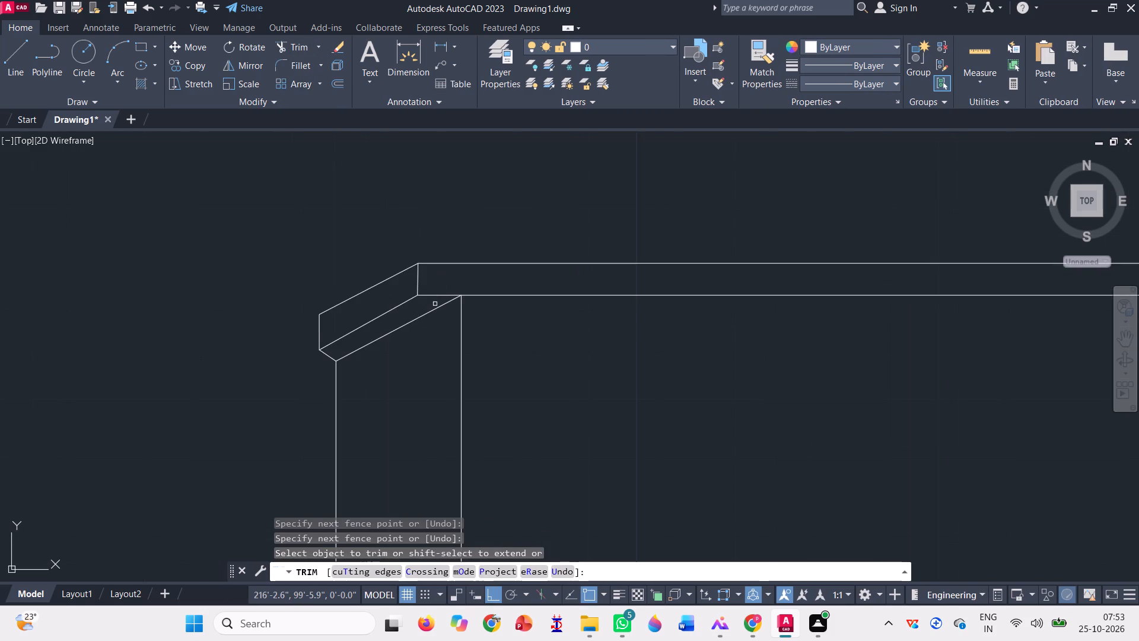
scroll(434, 304, "up", 1)
scroll(359, 268, "down", 1)
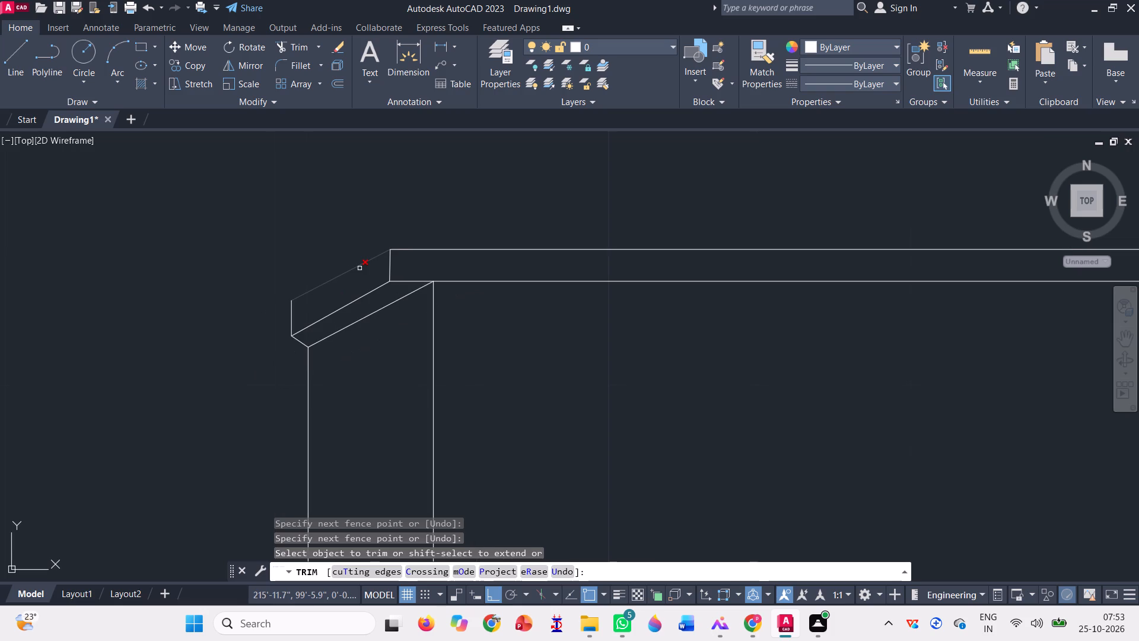
key("Escape")
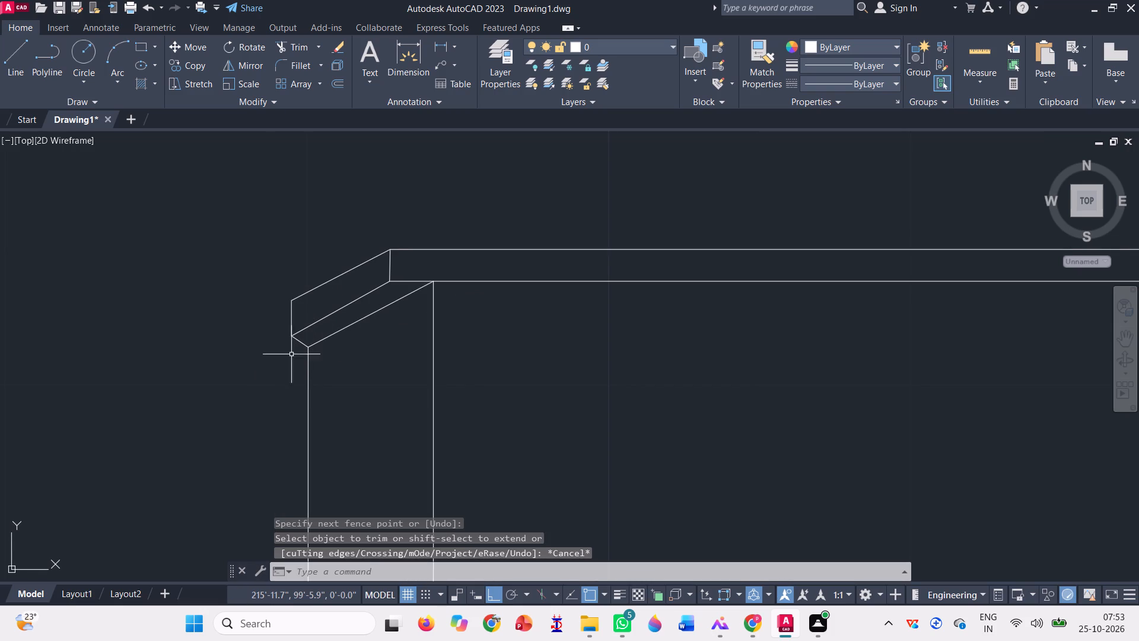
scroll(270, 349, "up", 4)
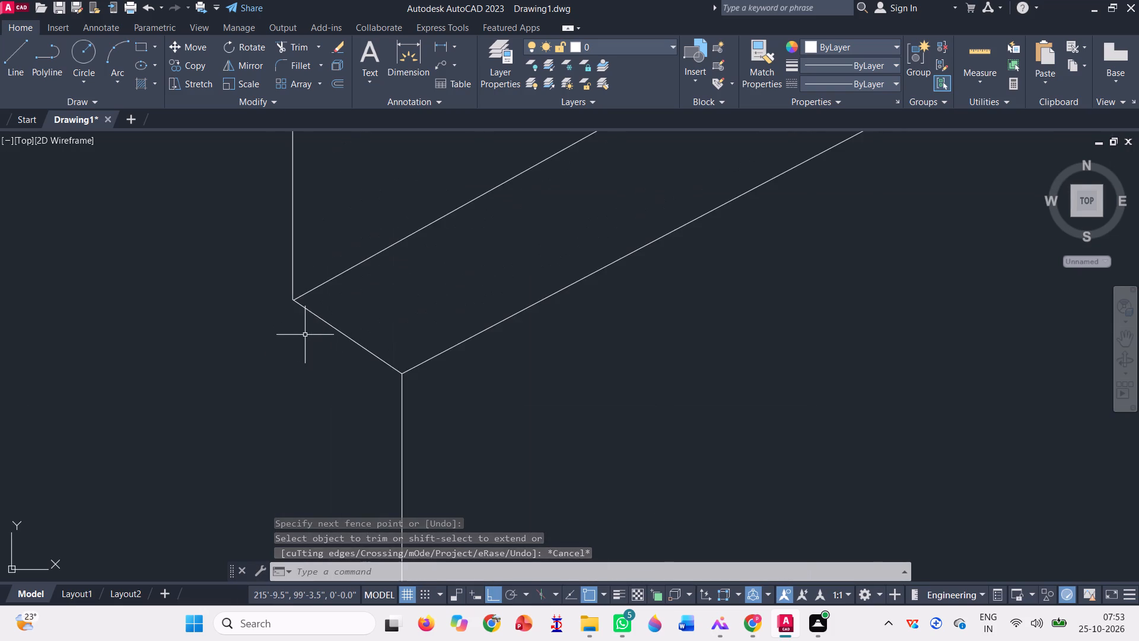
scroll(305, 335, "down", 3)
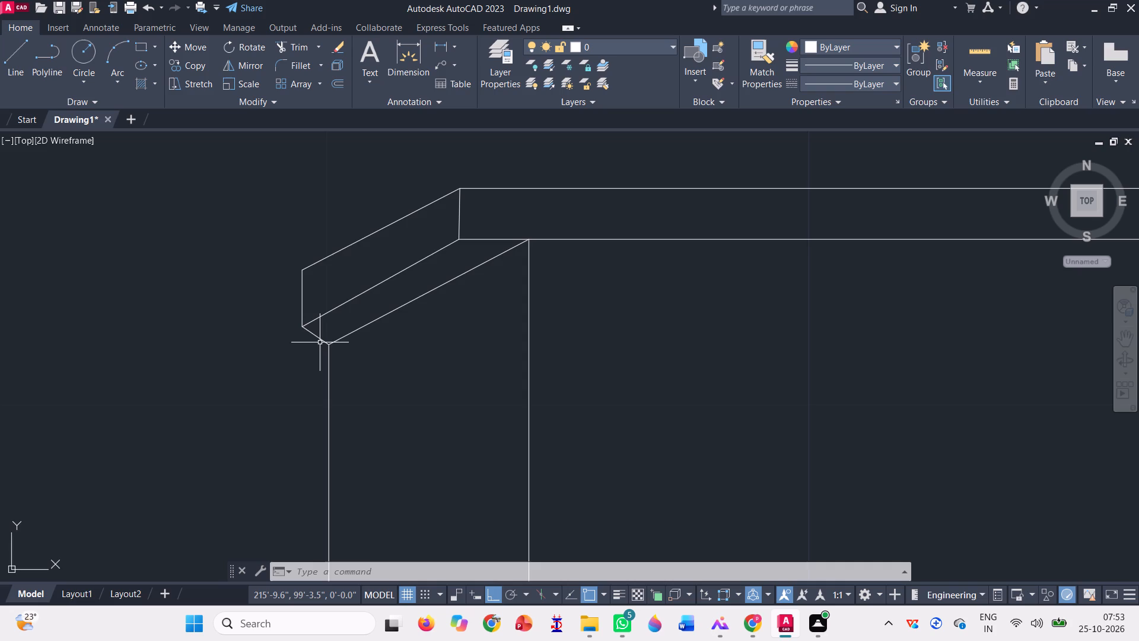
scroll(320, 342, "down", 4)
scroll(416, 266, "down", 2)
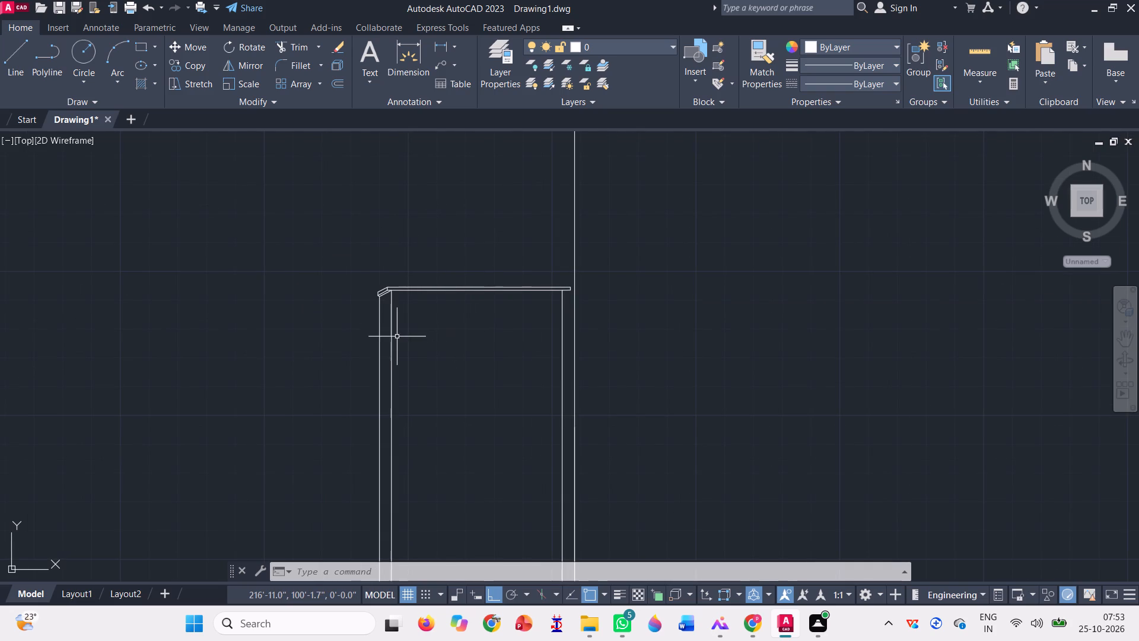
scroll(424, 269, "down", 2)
Draw a rectangle over the thin horizontal band, from its lower east corner to its upper edge just east of the sloped band.
scroll(383, 281, "up", 3)
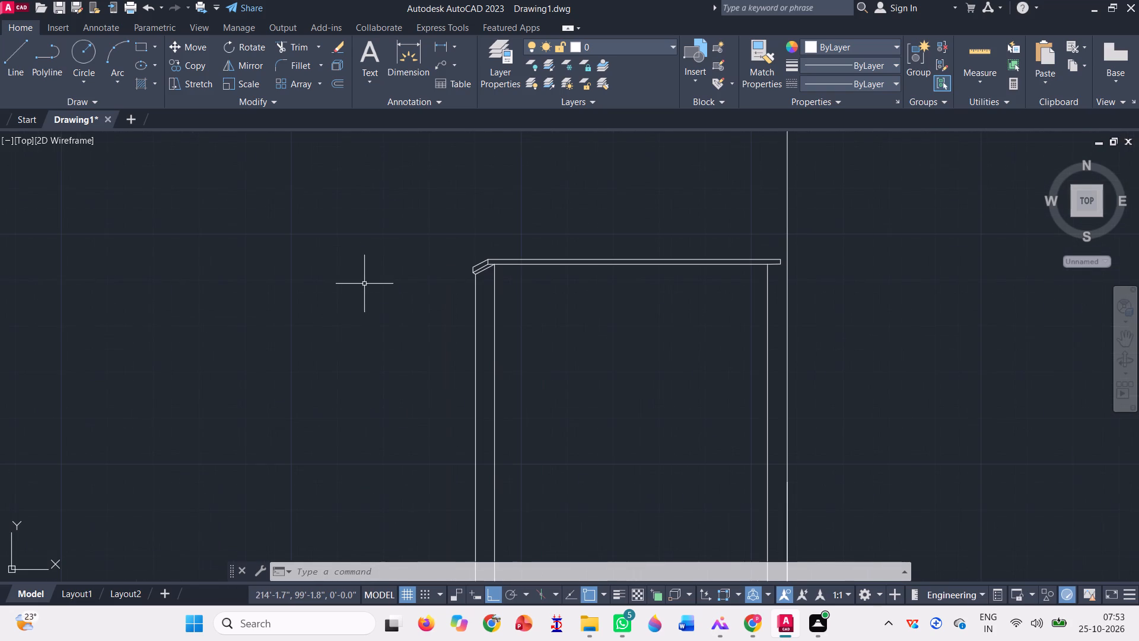
left_click(144, 47)
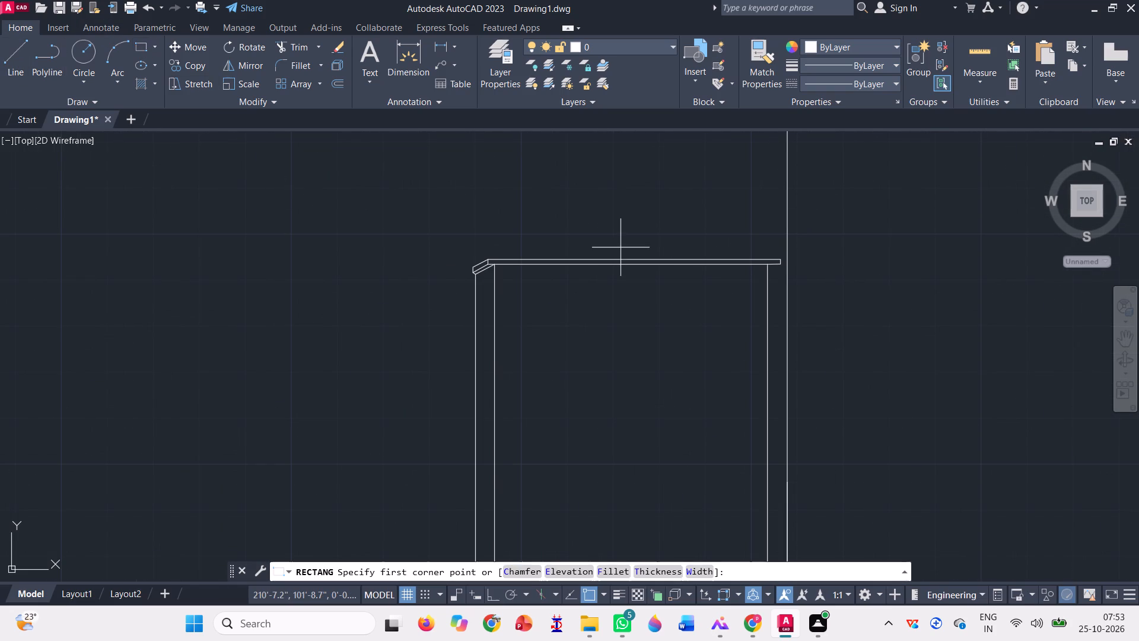
scroll(769, 247, "up", 3)
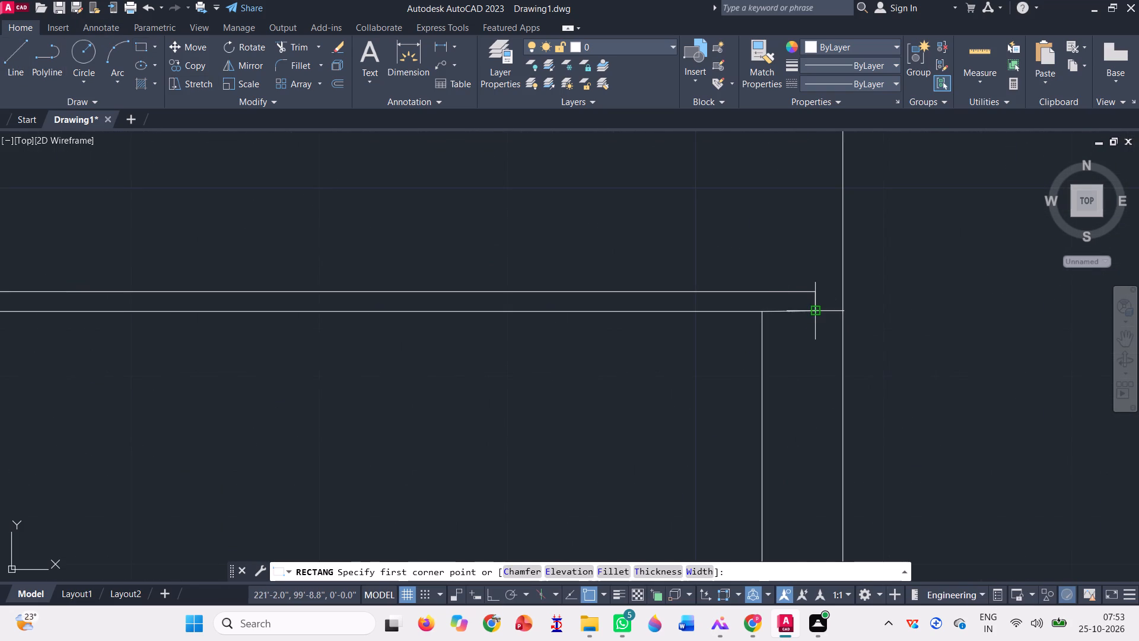
left_click(813, 306)
scroll(584, 281, "down", 3)
scroll(355, 287, "up", 3)
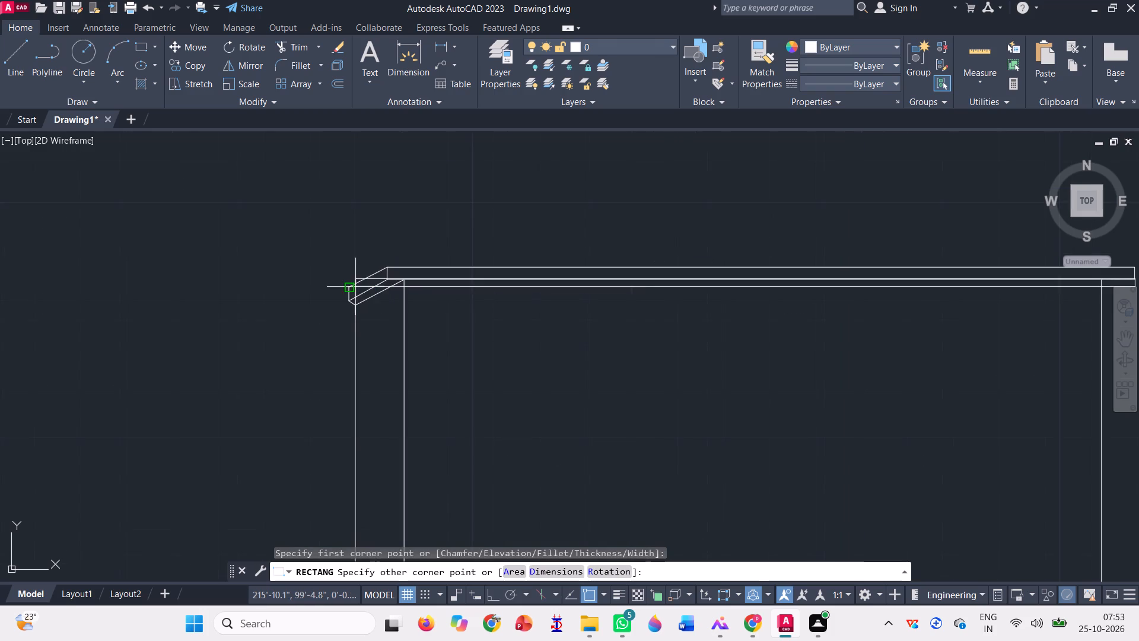
scroll(377, 249, "up", 2)
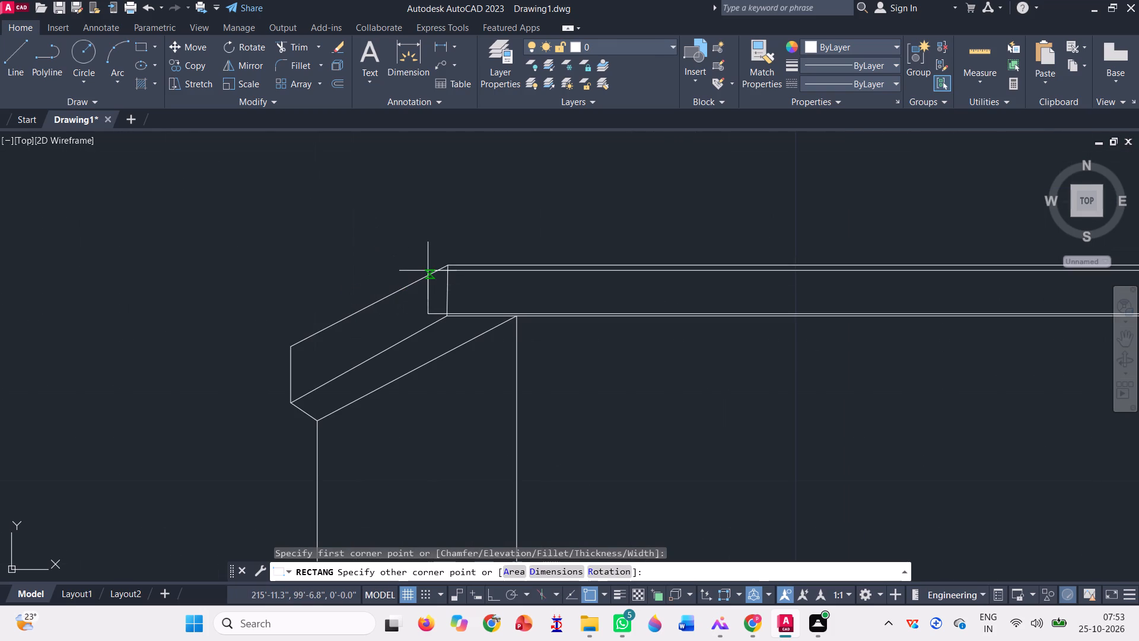
scroll(327, 272, "down", 2)
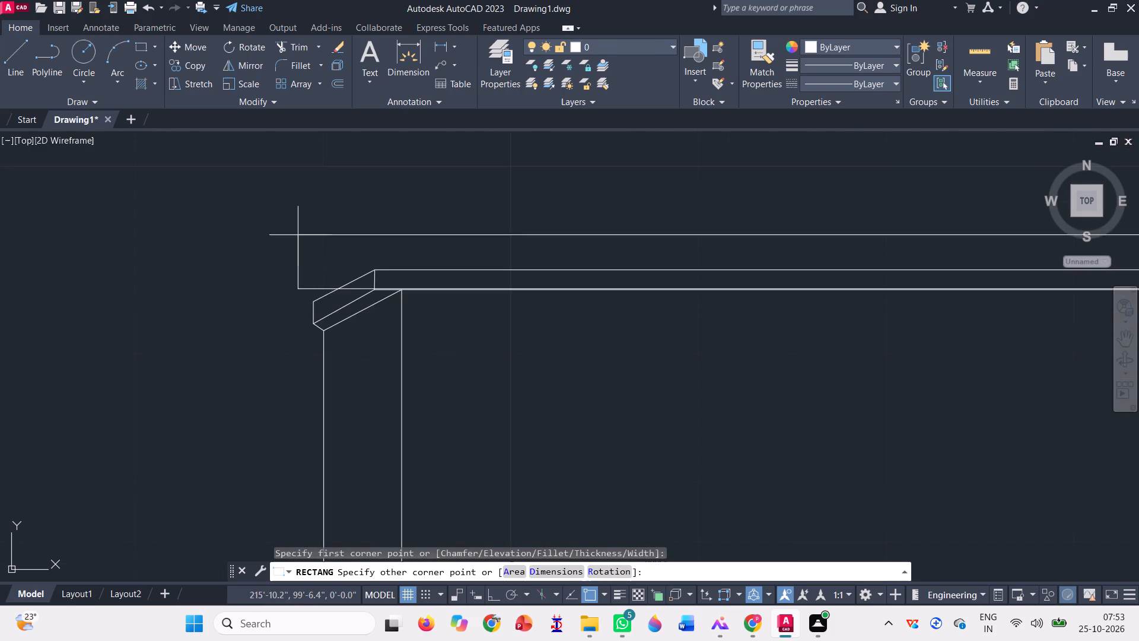
scroll(288, 233, "down", 2)
scroll(850, 223, "up", 3)
scroll(521, 323, "up", 4)
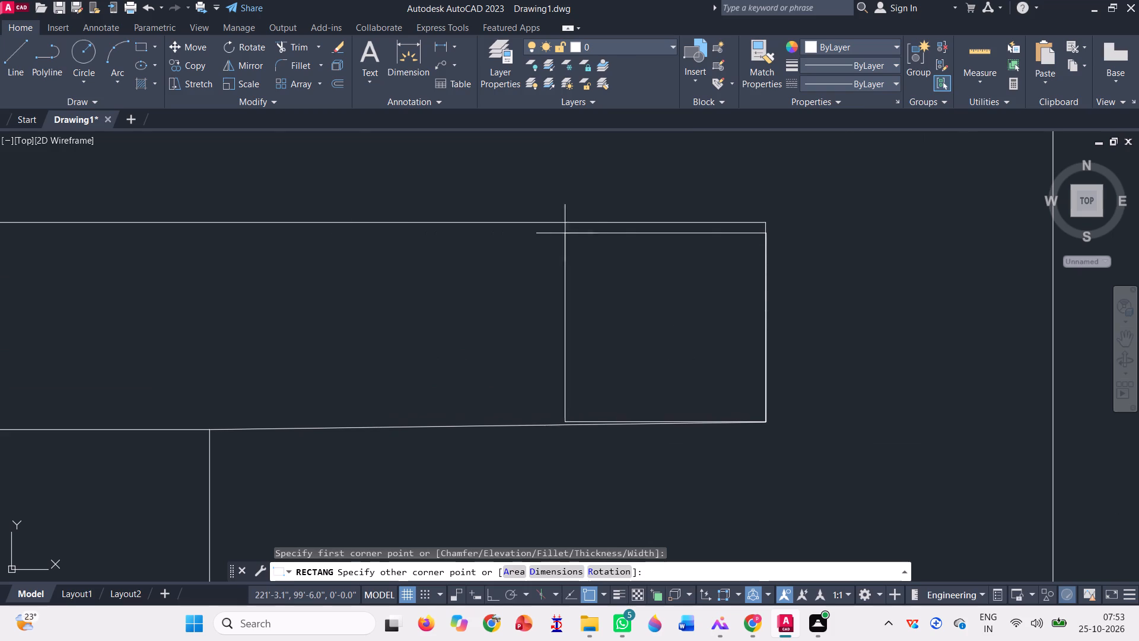
scroll(685, 233, "down", 7)
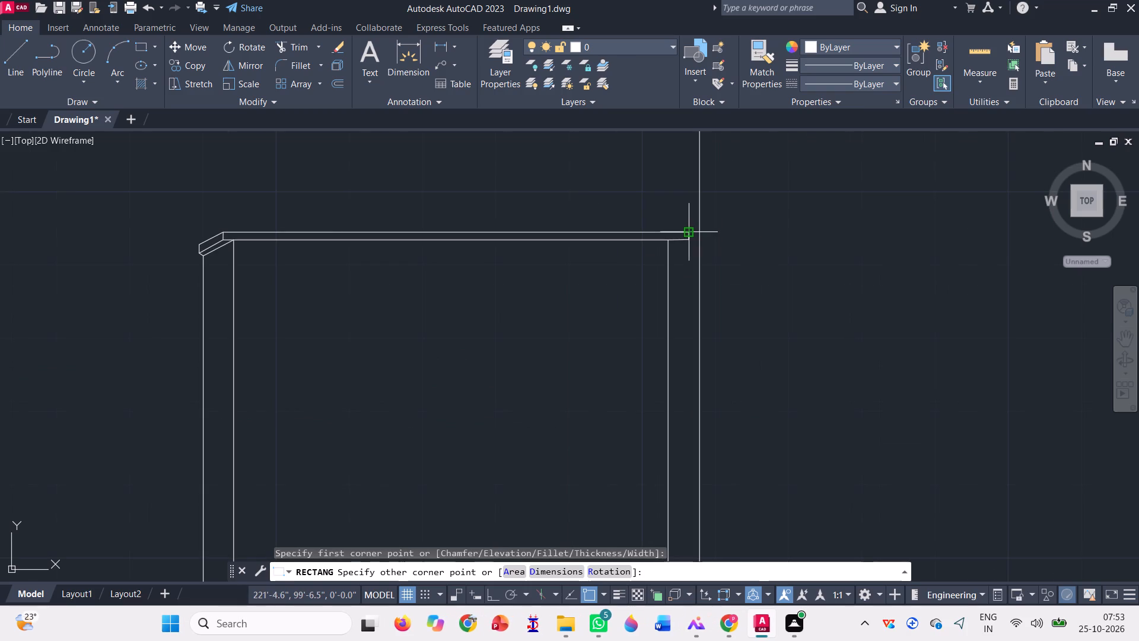
scroll(151, 217, "up", 2)
scroll(284, 249, "up", 3)
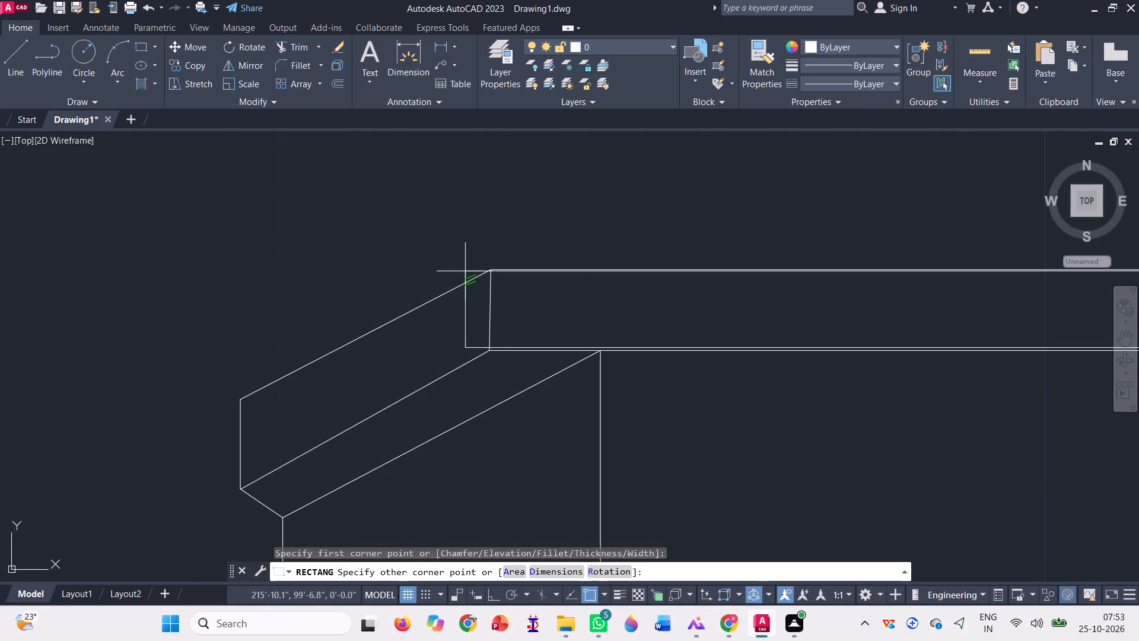
left_click(513, 272)
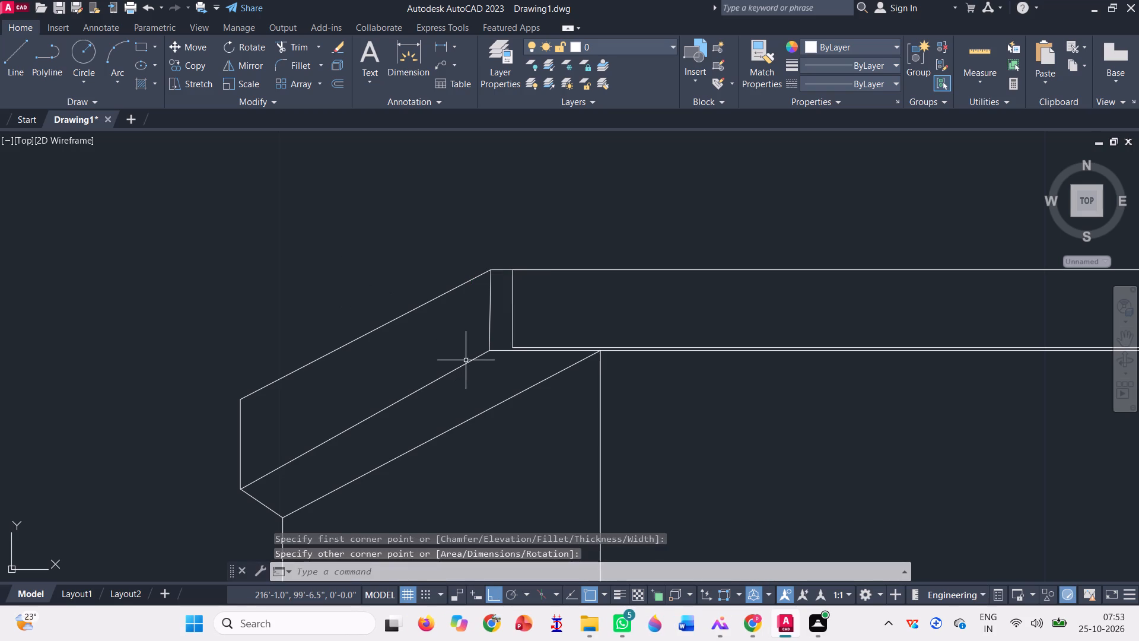
Delete the sloped band's lines and short end lines, together with the horizontal band's old upper line and short lower-west segment.
left_click(466, 360)
left_click(393, 360)
left_click(110, 268)
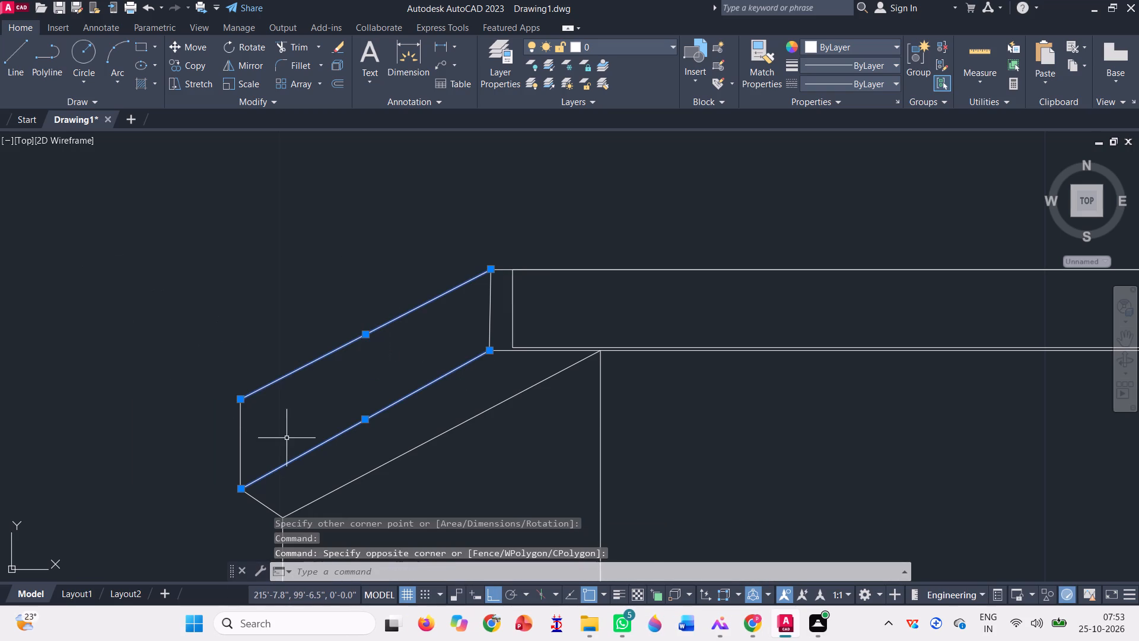
left_click(287, 437)
left_click(163, 398)
left_click(503, 319)
left_click(459, 234)
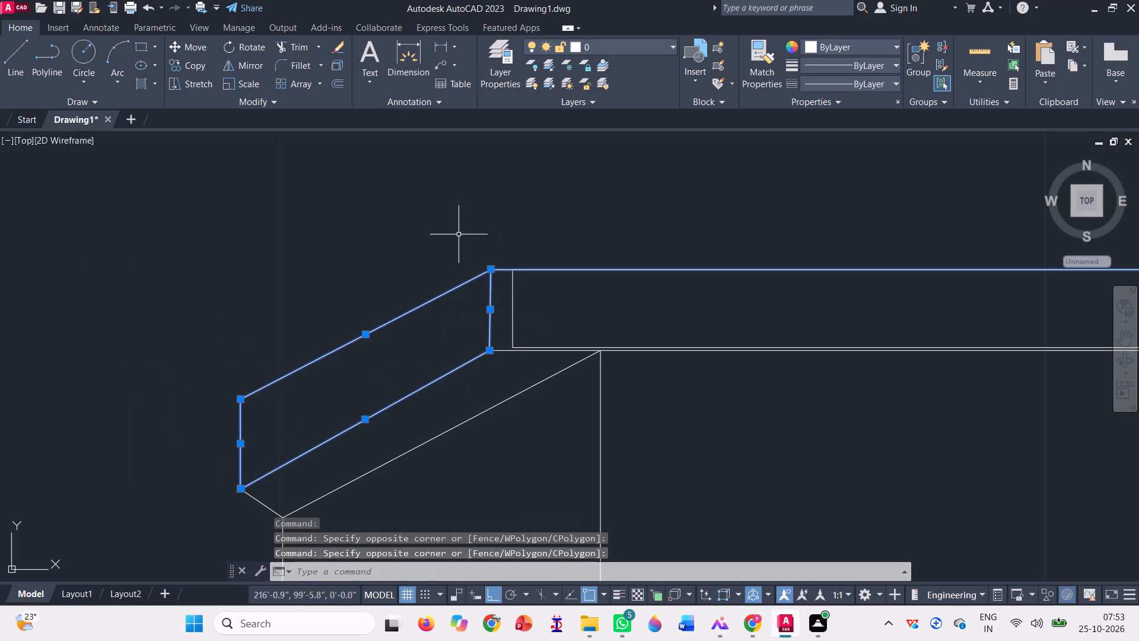
scroll(484, 370, "up", 4)
left_click(577, 302)
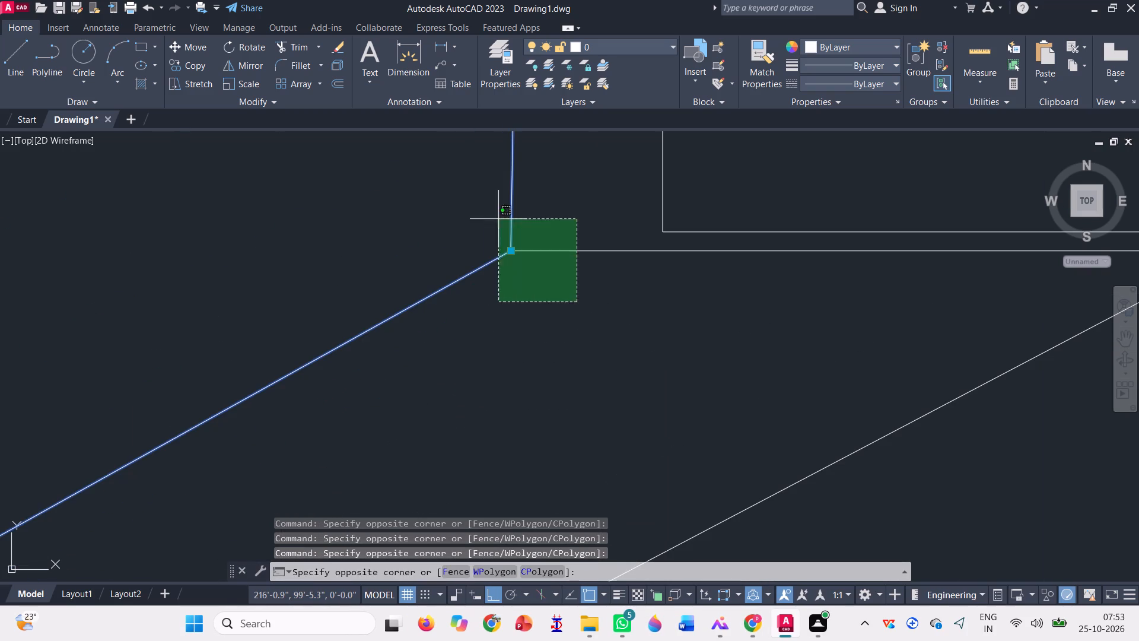
left_click(491, 211)
scroll(460, 309, "down", 7)
scroll(399, 334, "up", 3)
left_click(421, 317)
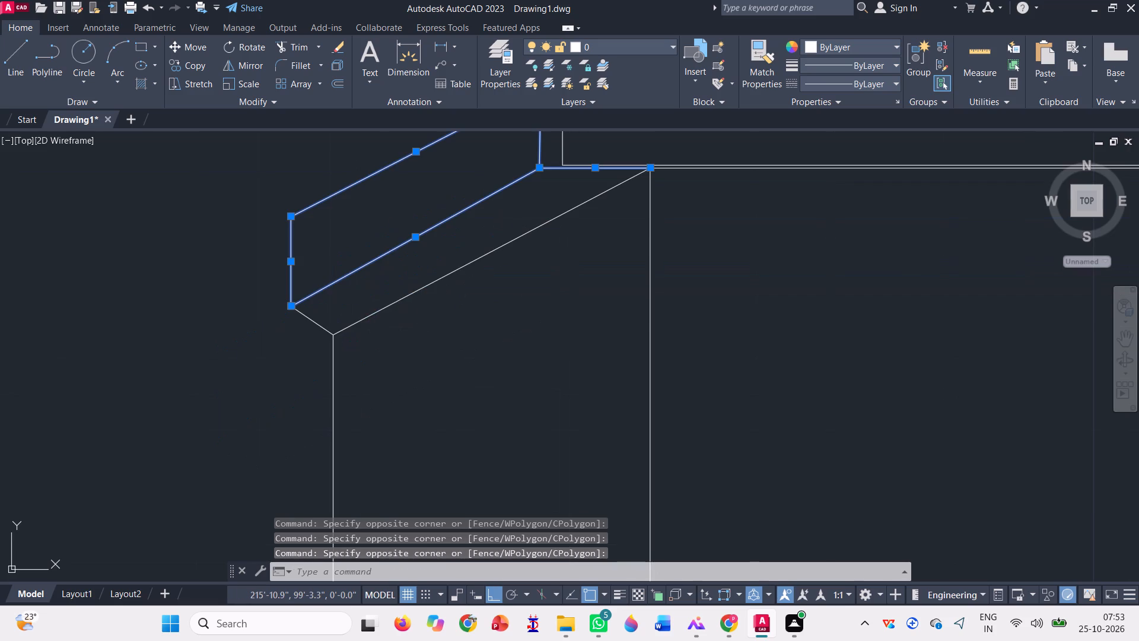
left_click(441, 358)
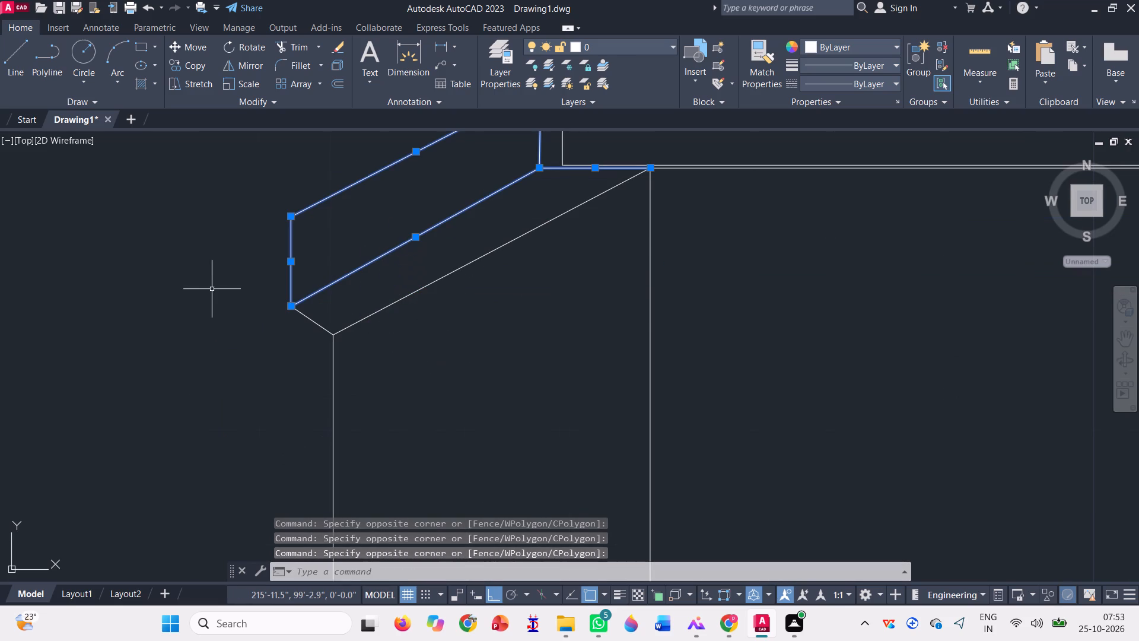
left_click(322, 308)
left_click(266, 349)
scroll(271, 339, "down", 2)
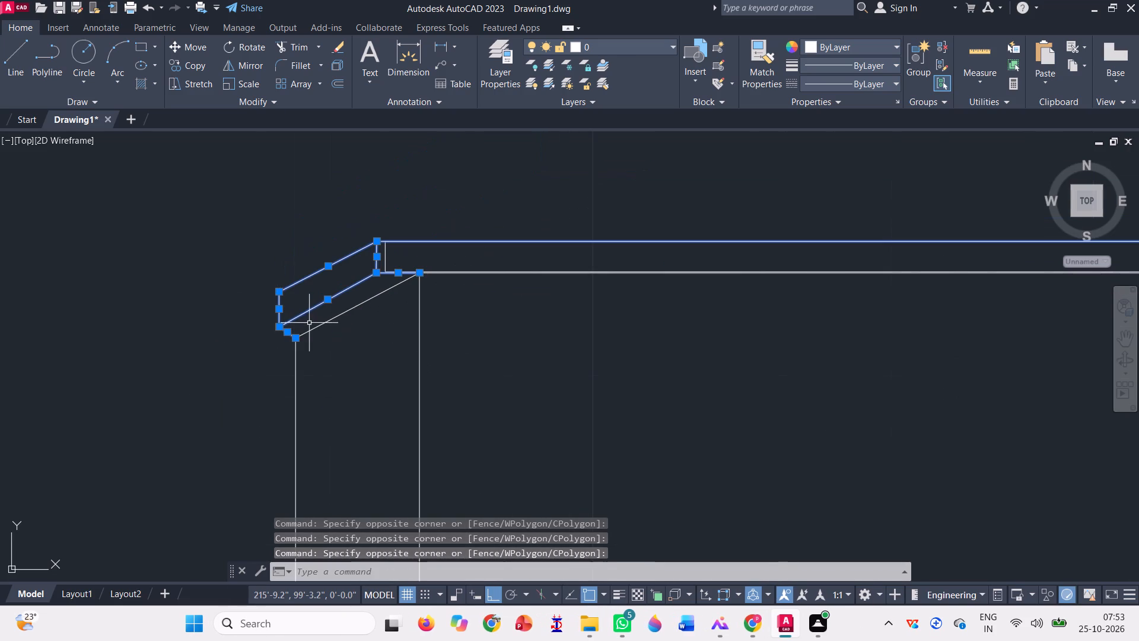
left_click(371, 303)
left_click(353, 291)
scroll(332, 312, "down", 2)
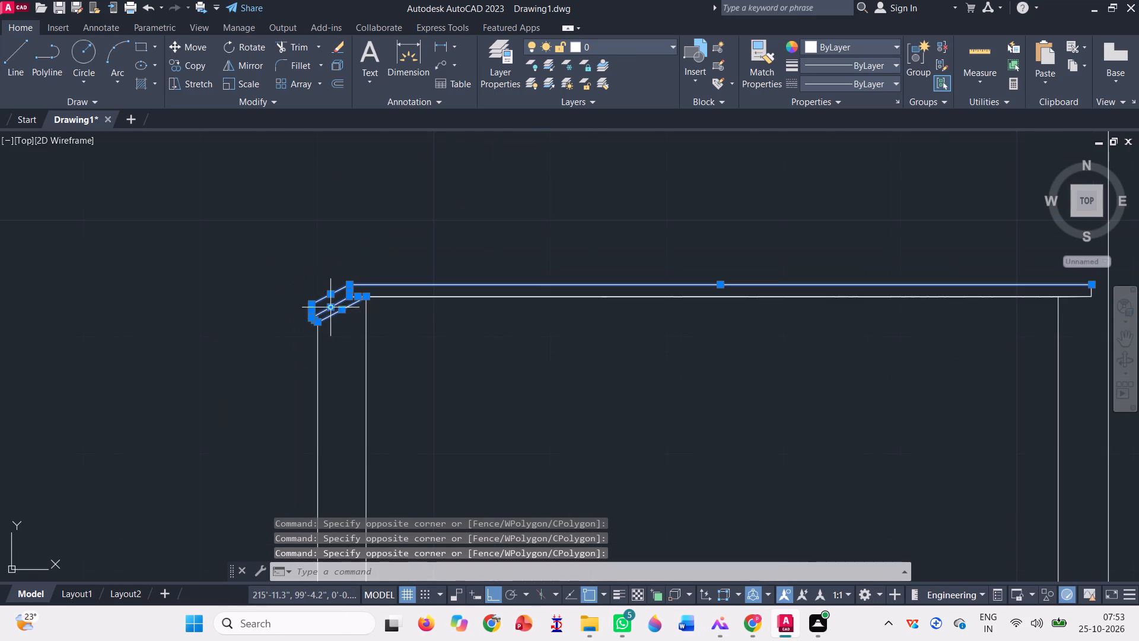
key("Delete")
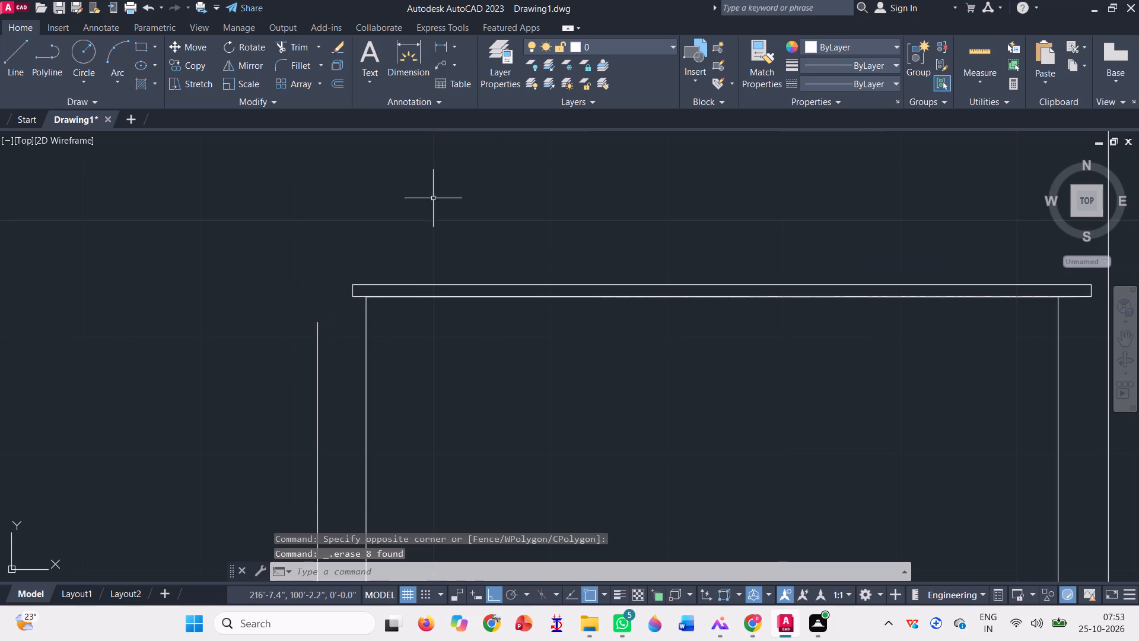
Move the inner frame outline north from its upper west corner to meet the new rectangle's lower edge.
scroll(413, 277, "up", 3)
scroll(310, 421, "up", 1)
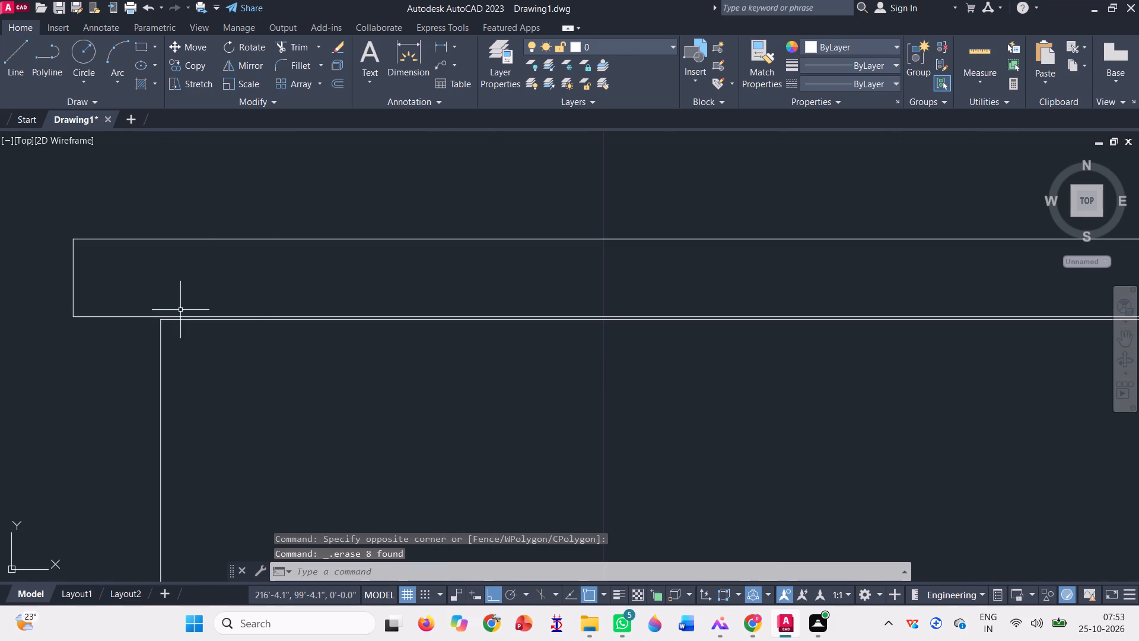
type("m")
key("space")
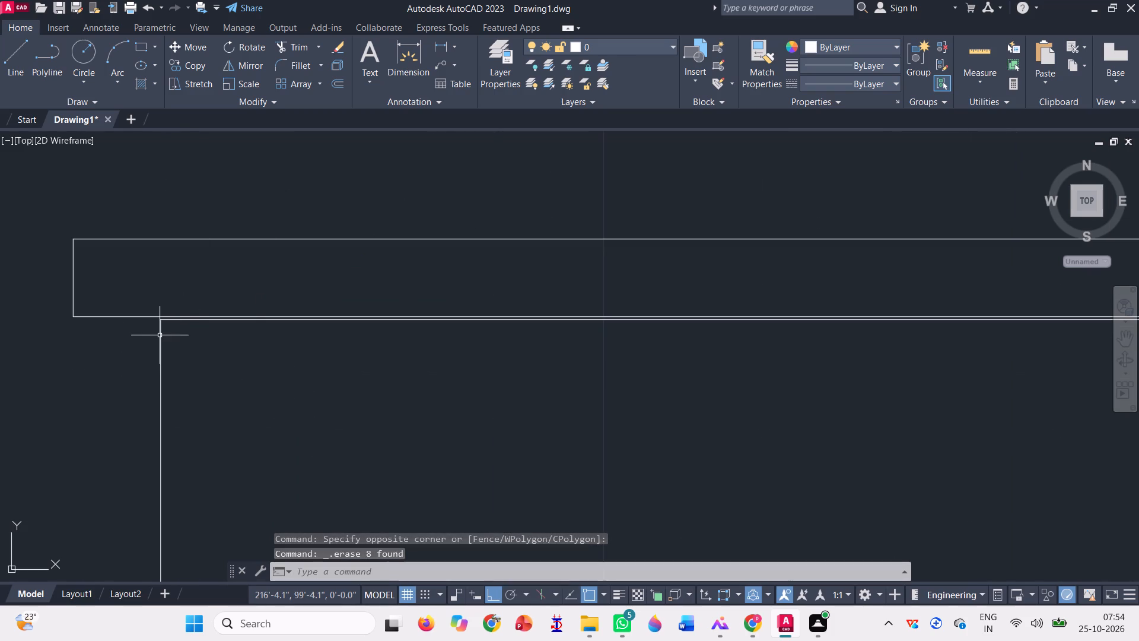
left_click(168, 339)
left_click(141, 330)
key("space")
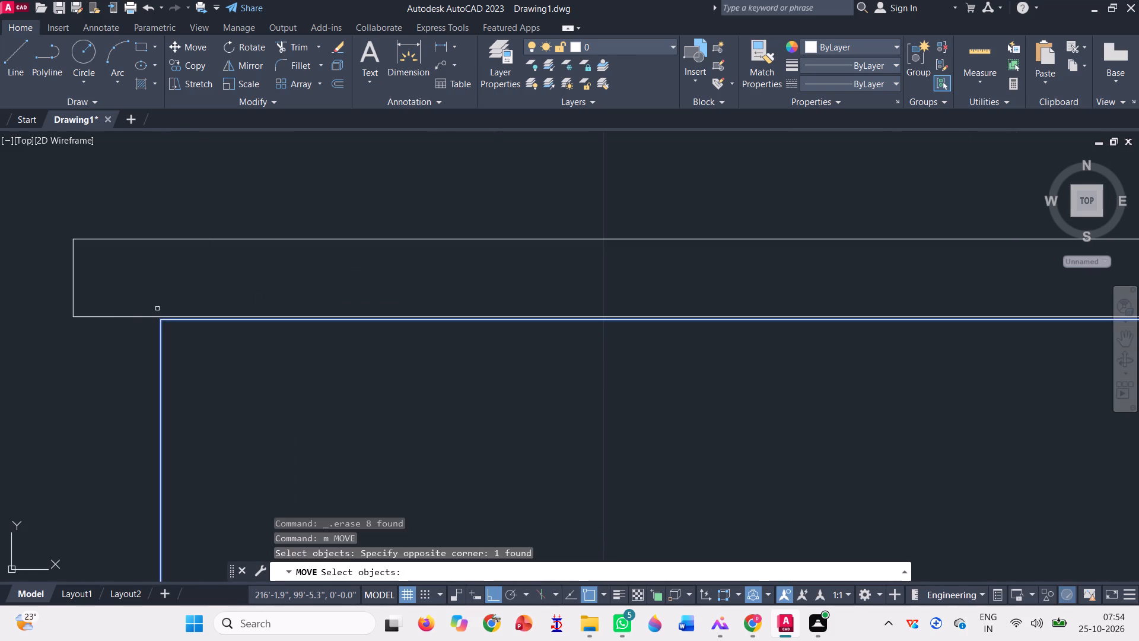
scroll(157, 309, "up", 4)
left_click(179, 380)
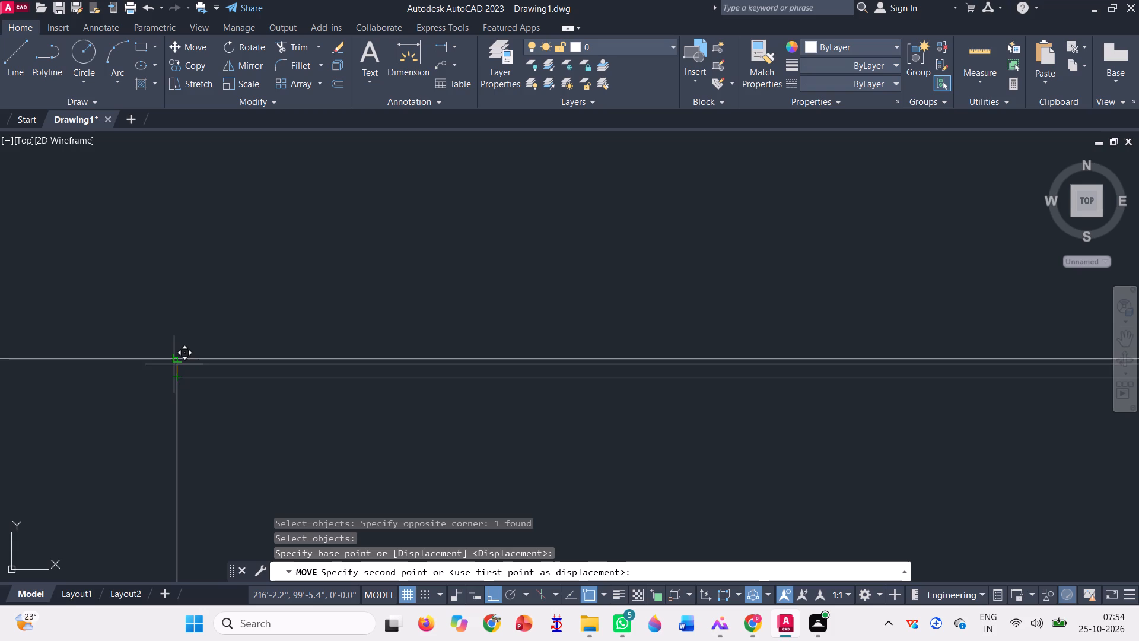
left_click(177, 360)
scroll(183, 348, "down", 9)
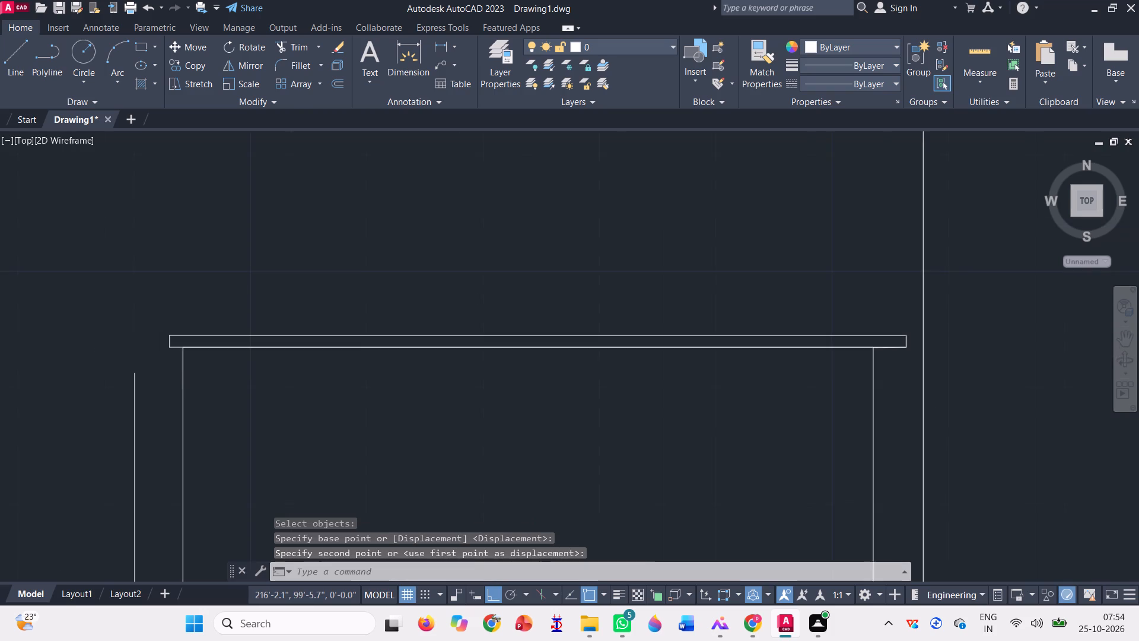
Trim away the slightly sloped line beneath the new rectangle's east overhang, keeping the rectangle's lower edge intact.
scroll(647, 345, "up", 3)
scroll(533, 355, "up", 2)
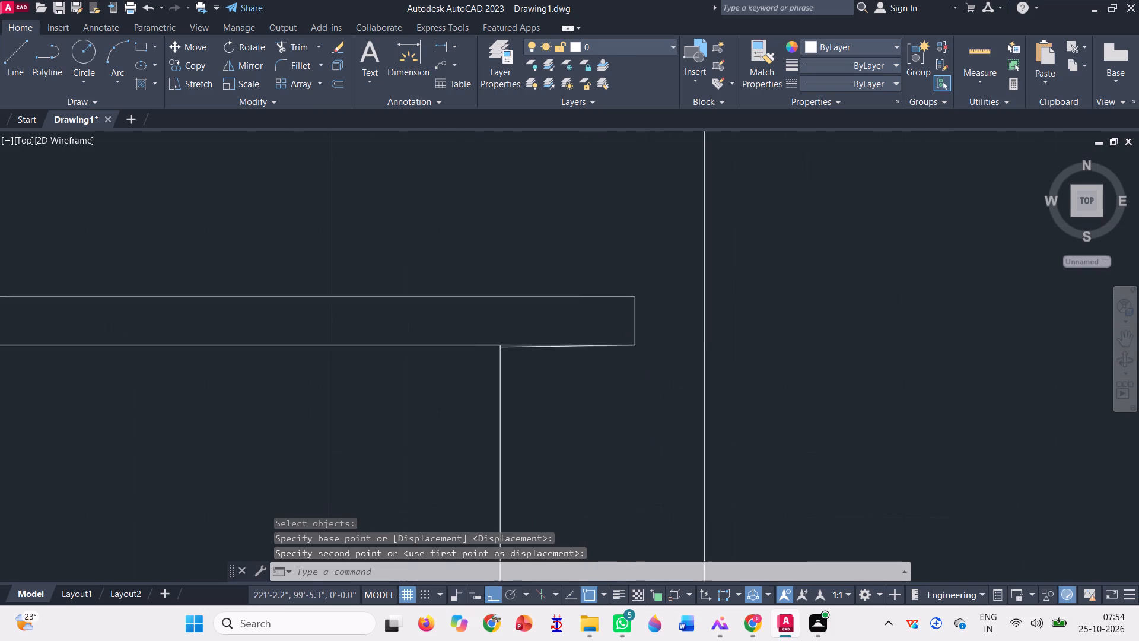
scroll(531, 355, "up", 1)
scroll(458, 332, "up", 1)
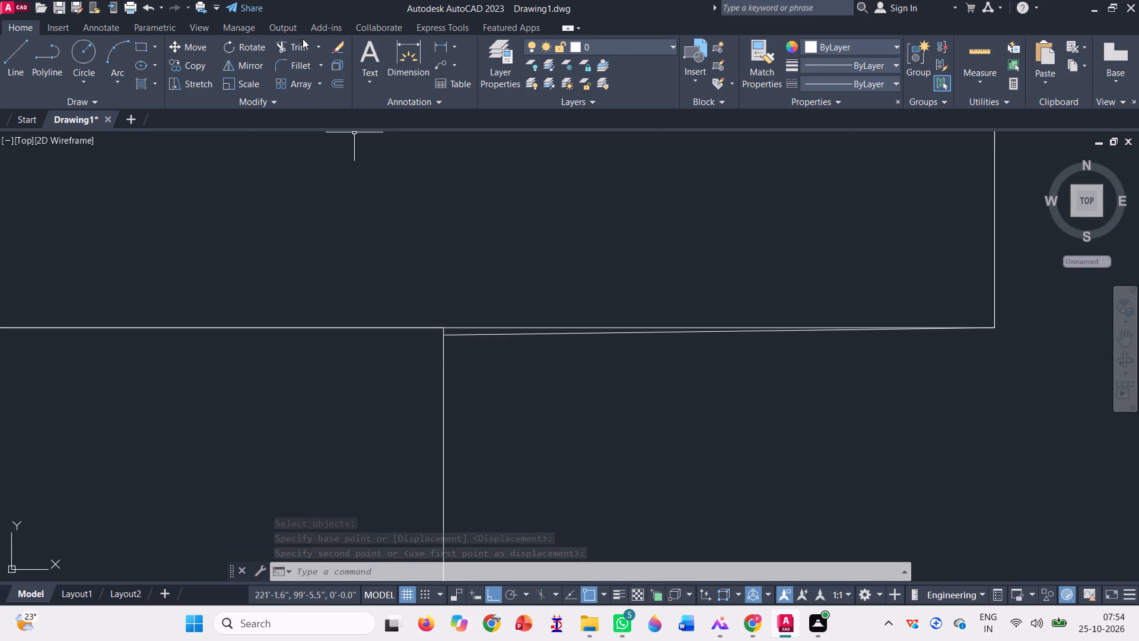
left_click(295, 49)
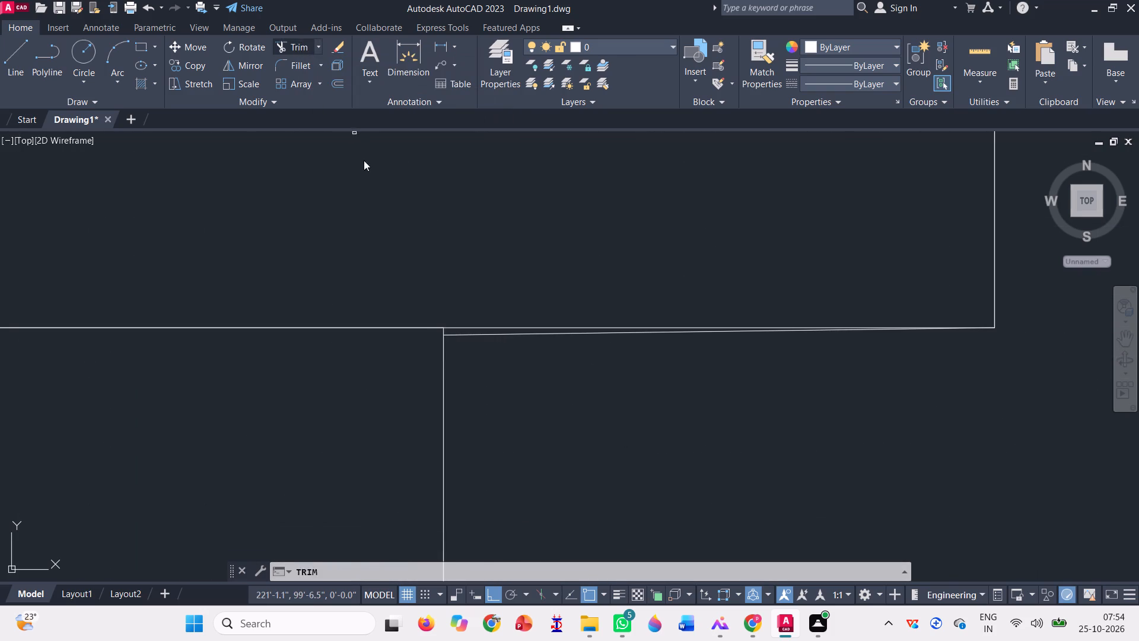
scroll(472, 339, "up", 3)
left_click(430, 285)
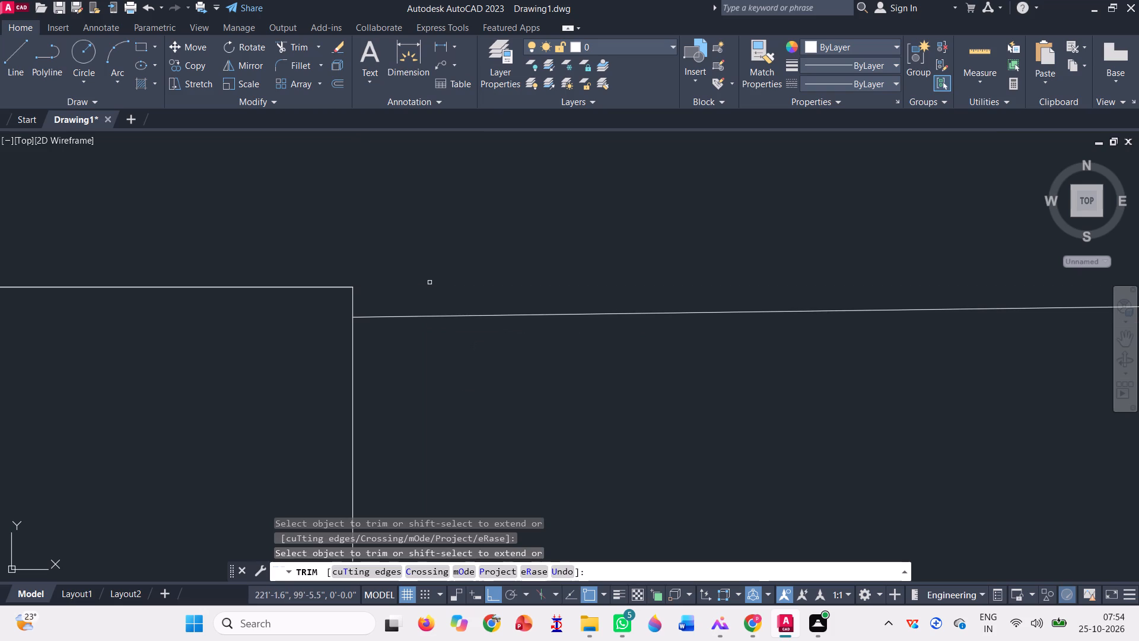
key("ctrl+z")
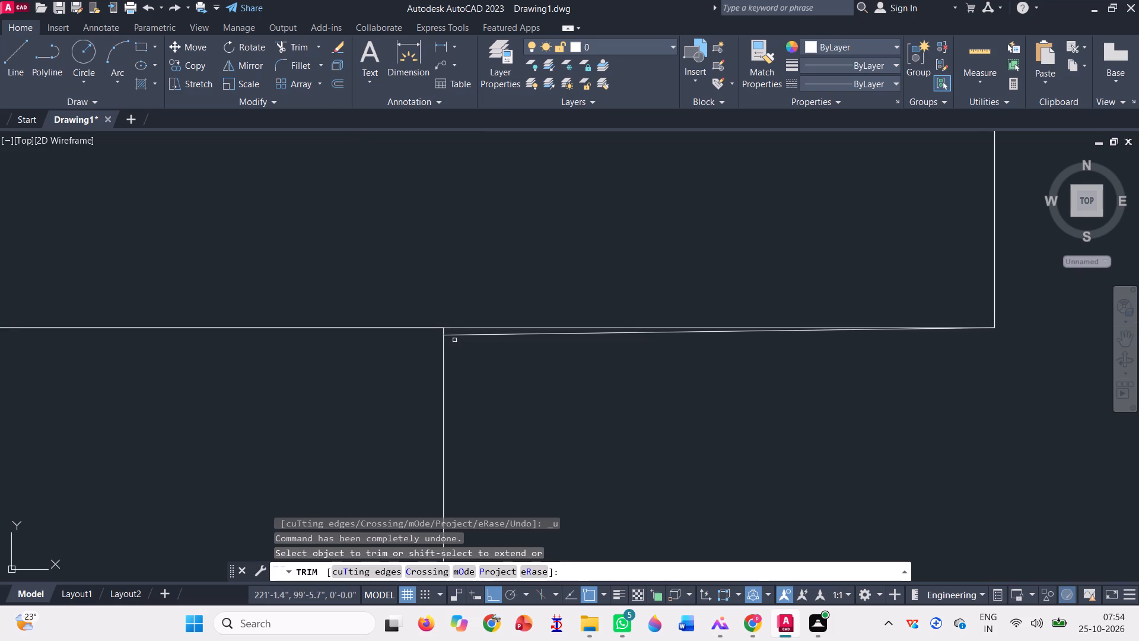
left_click(453, 337)
scroll(570, 382, "down", 5)
scroll(687, 326, "down", 2)
scroll(640, 293, "down", 1)
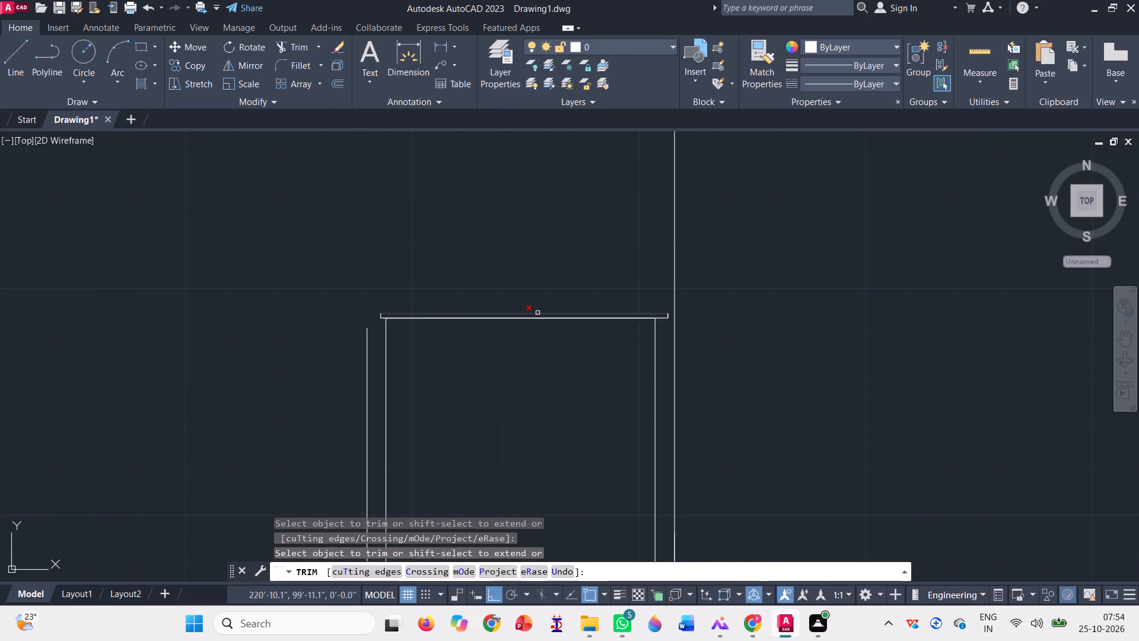
key("Escape")
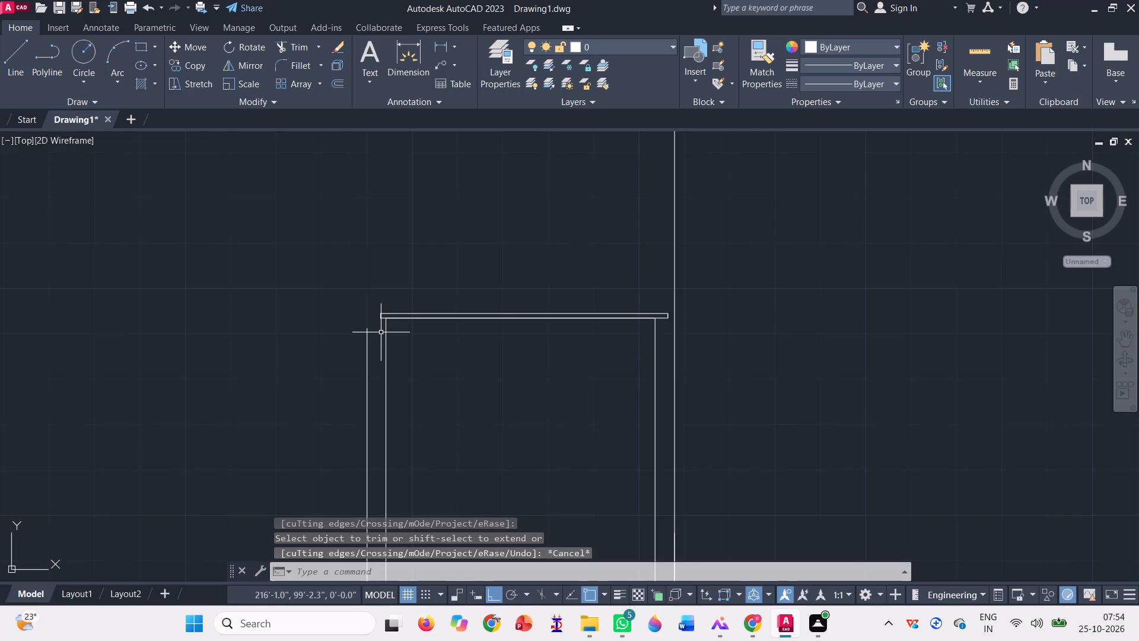
Draw a sloped line from the top of the outer west vertical line to the inner frame's upper west corner.
scroll(727, 293, "up", 3)
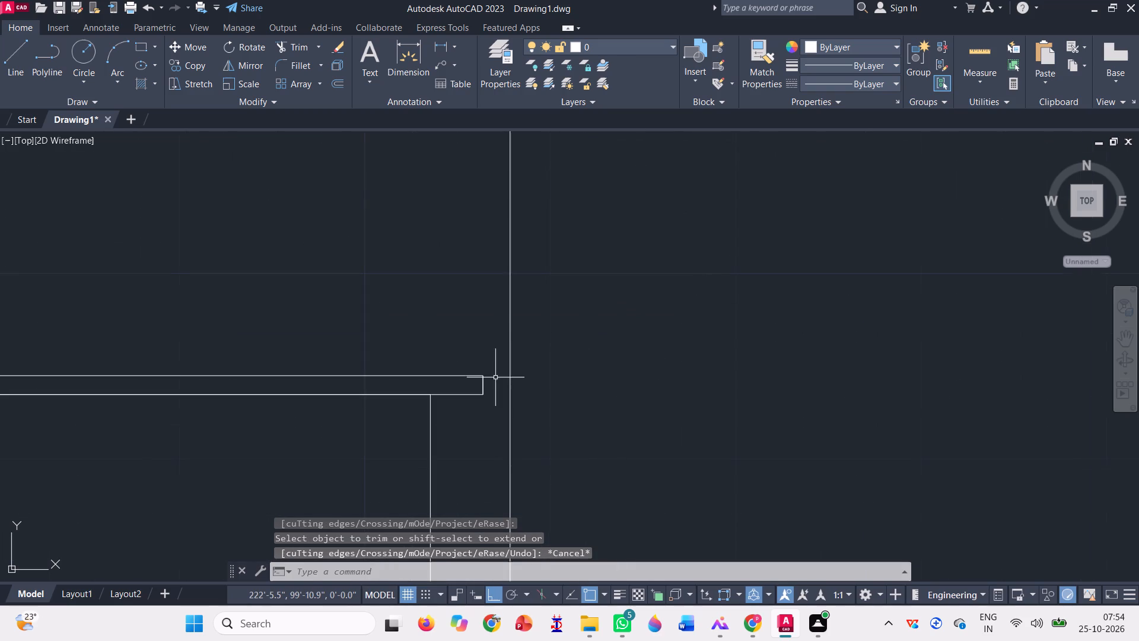
scroll(639, 367, "down", 4)
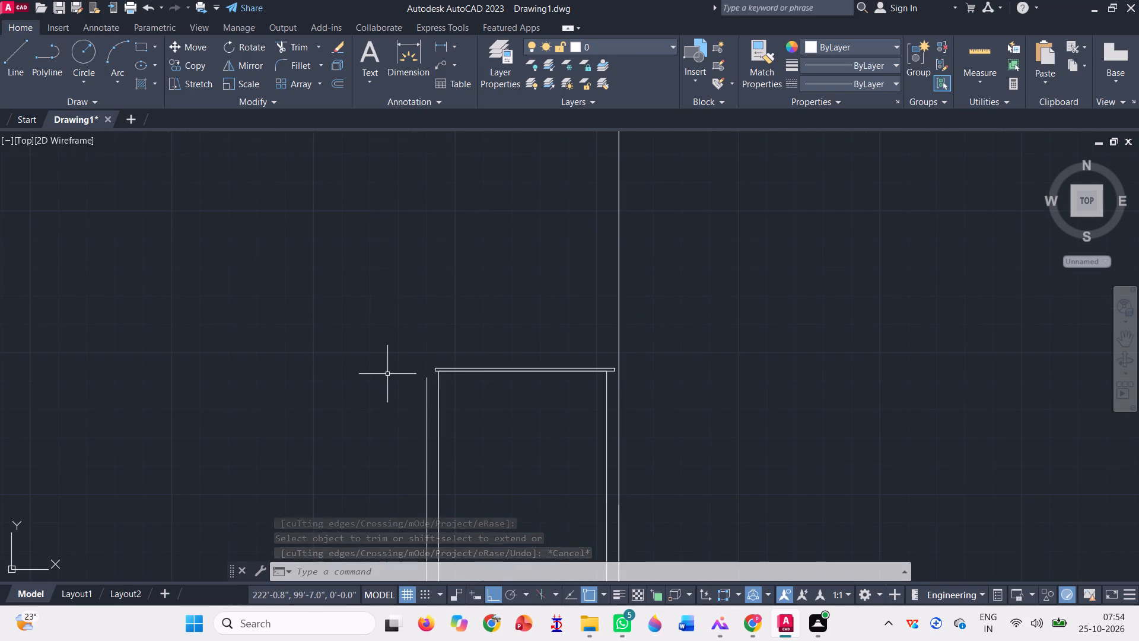
key("k")
key("BackSpace")
key("l")
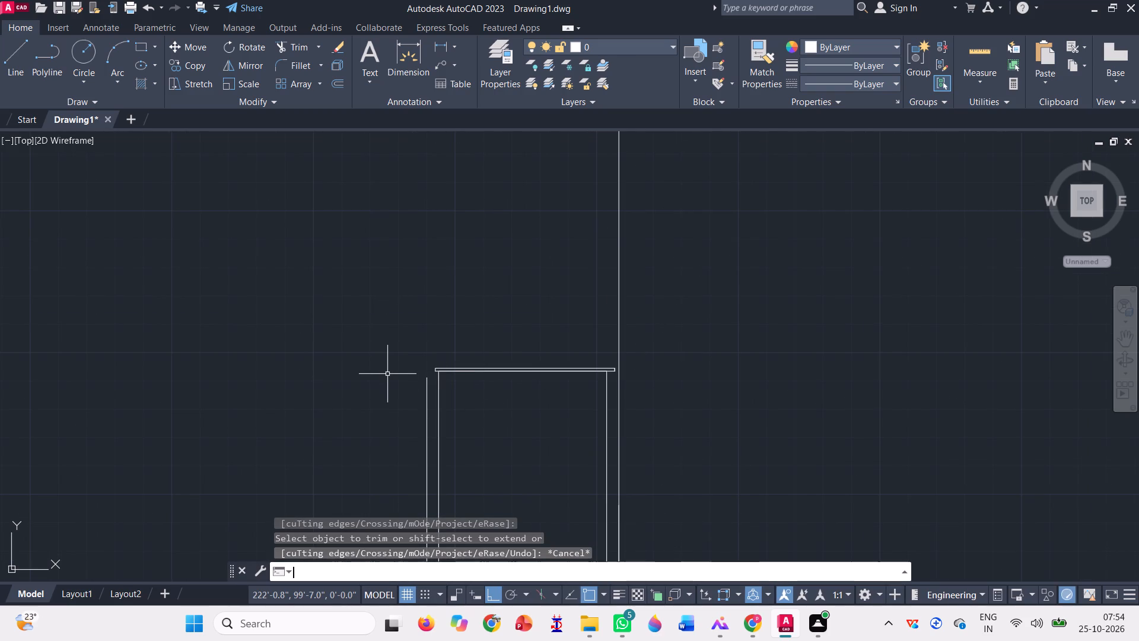
key("Return")
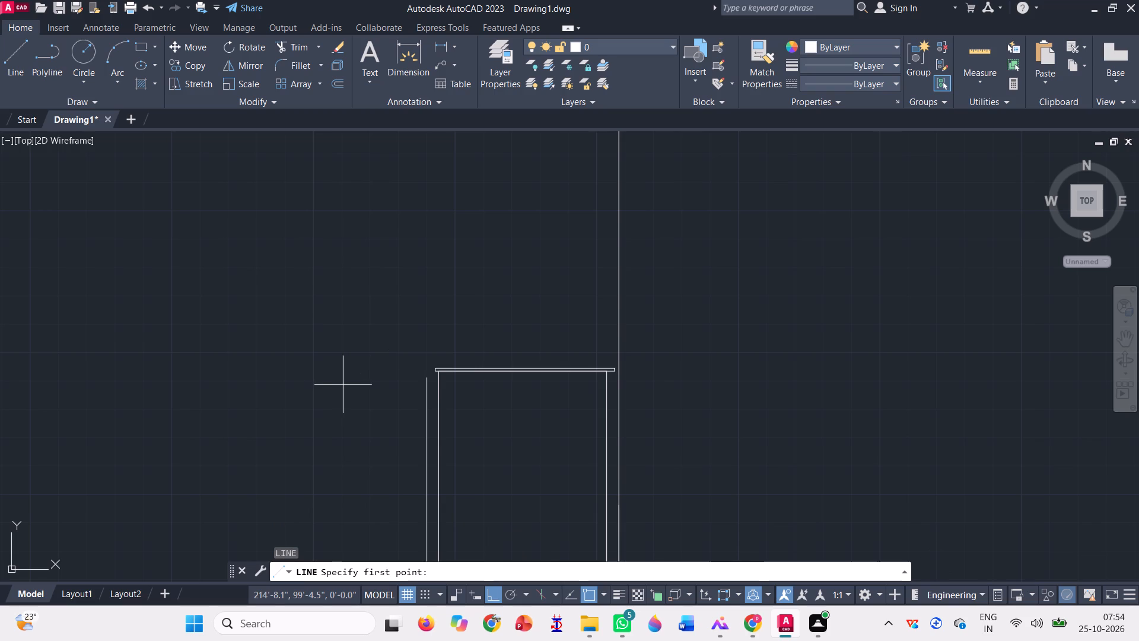
scroll(343, 385, "up", 1)
scroll(440, 379, "up", 3)
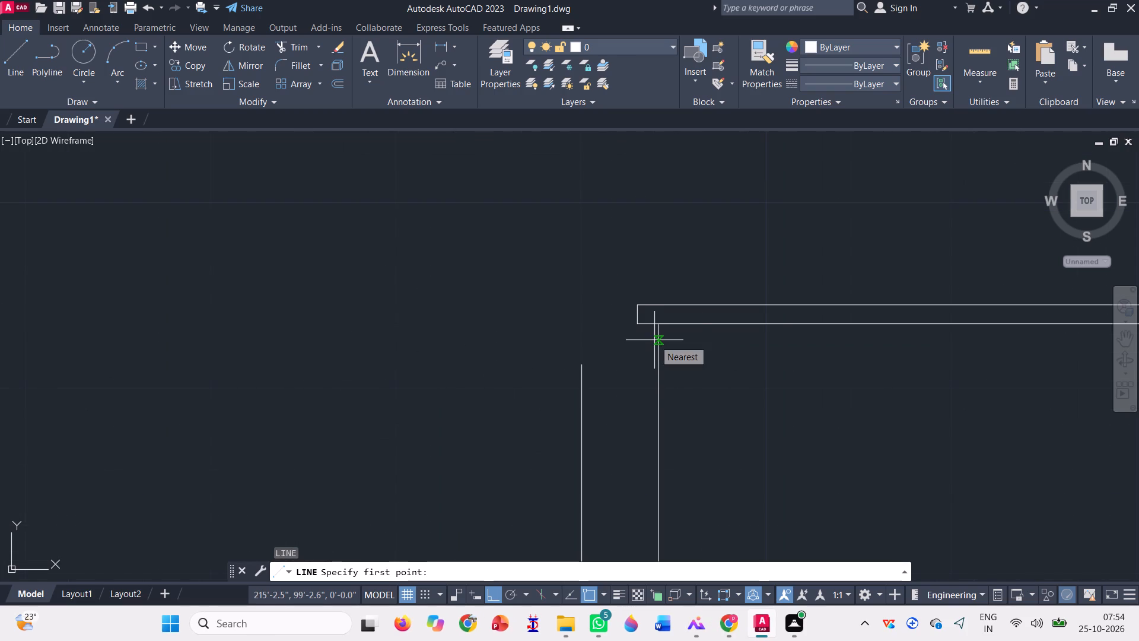
scroll(613, 355, "up", 2)
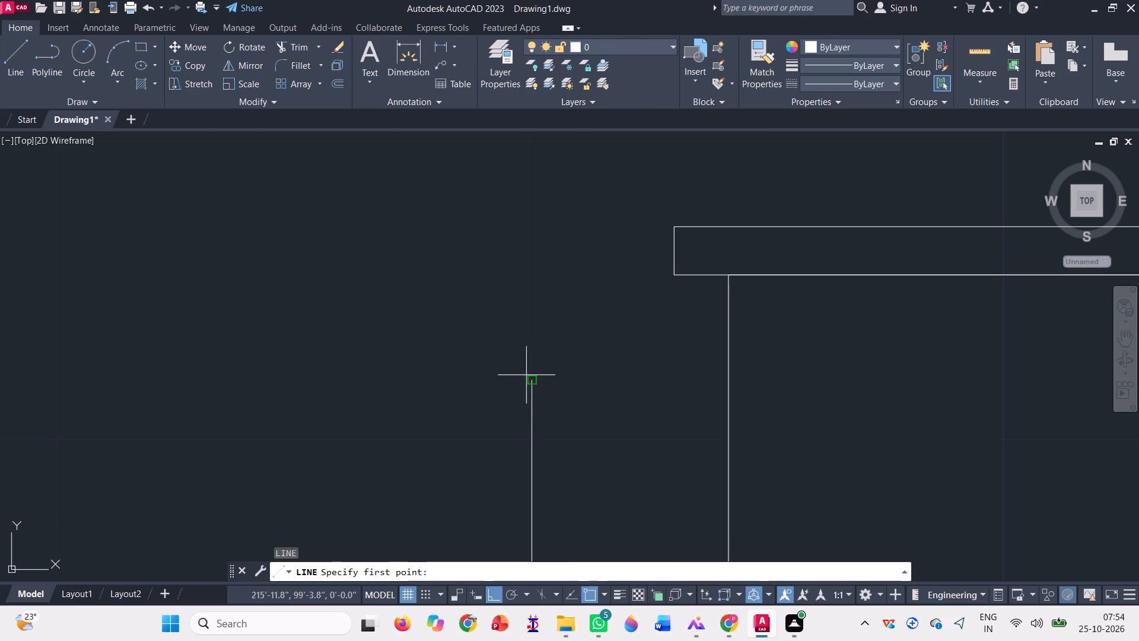
left_click(534, 379)
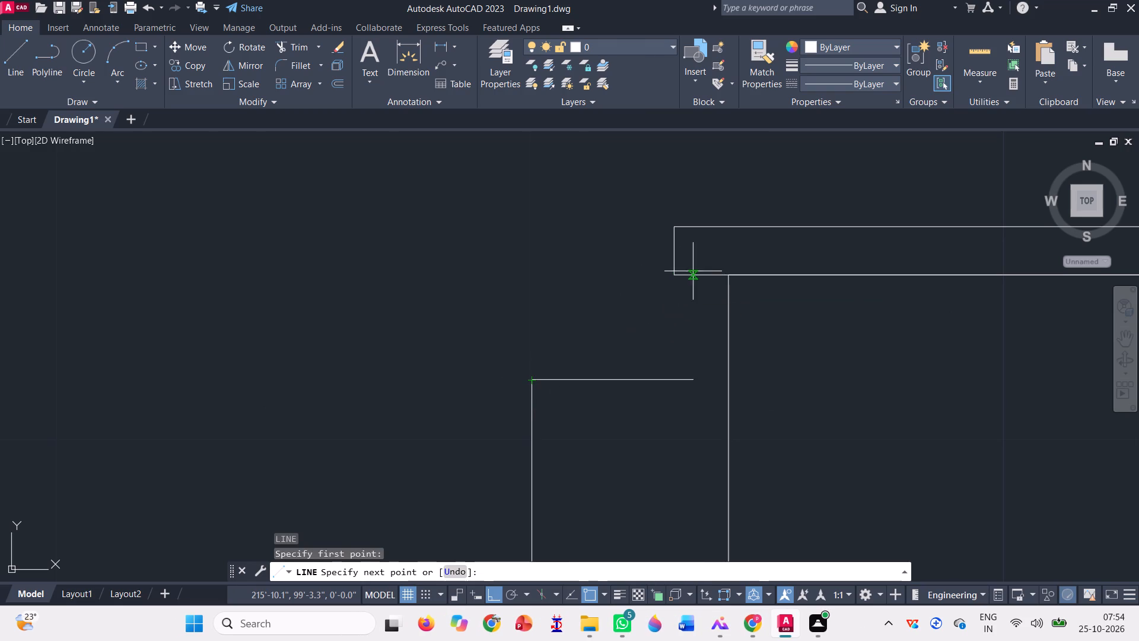
left_click(724, 275)
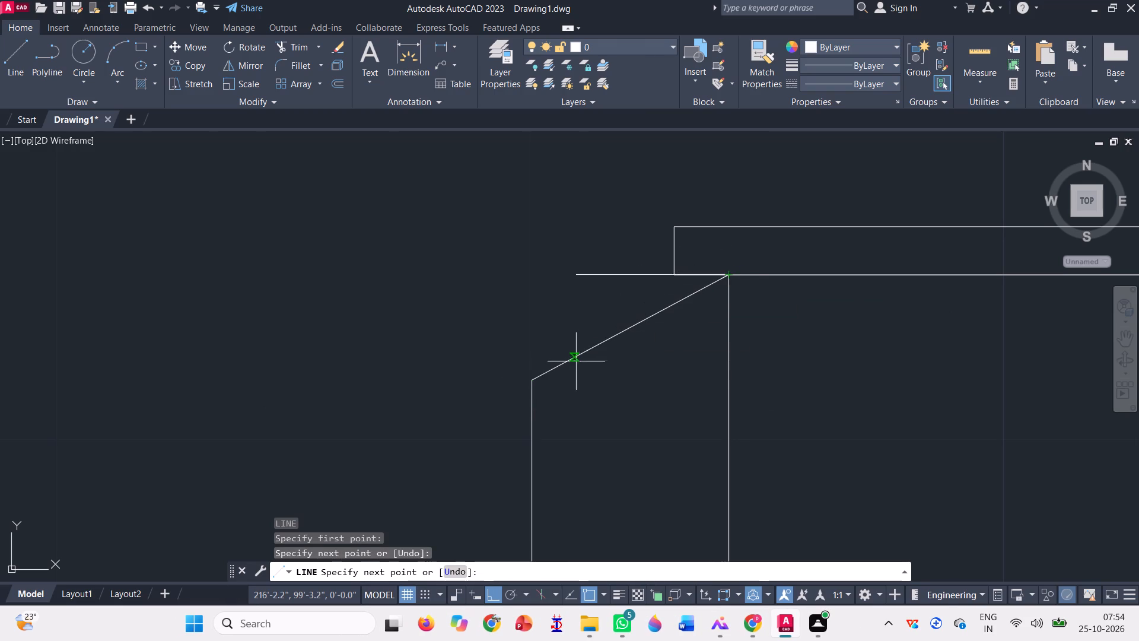
key("space")
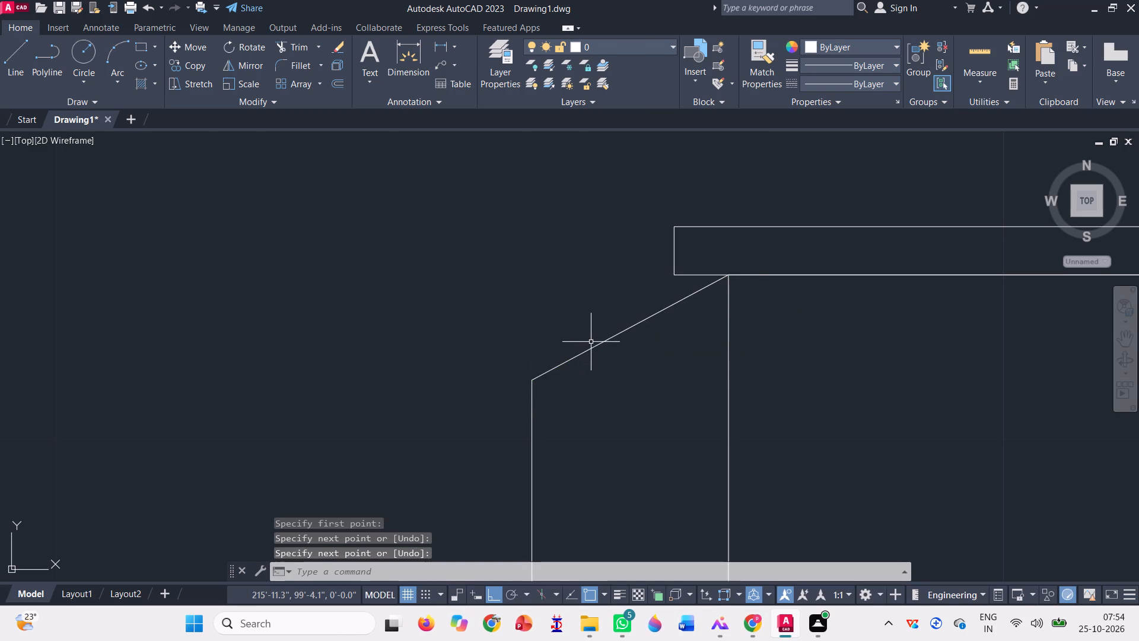
Copy the sloped line from its upper end to the thin rectangle's lower and upper west corners.
left_click(603, 364)
left_click(575, 316)
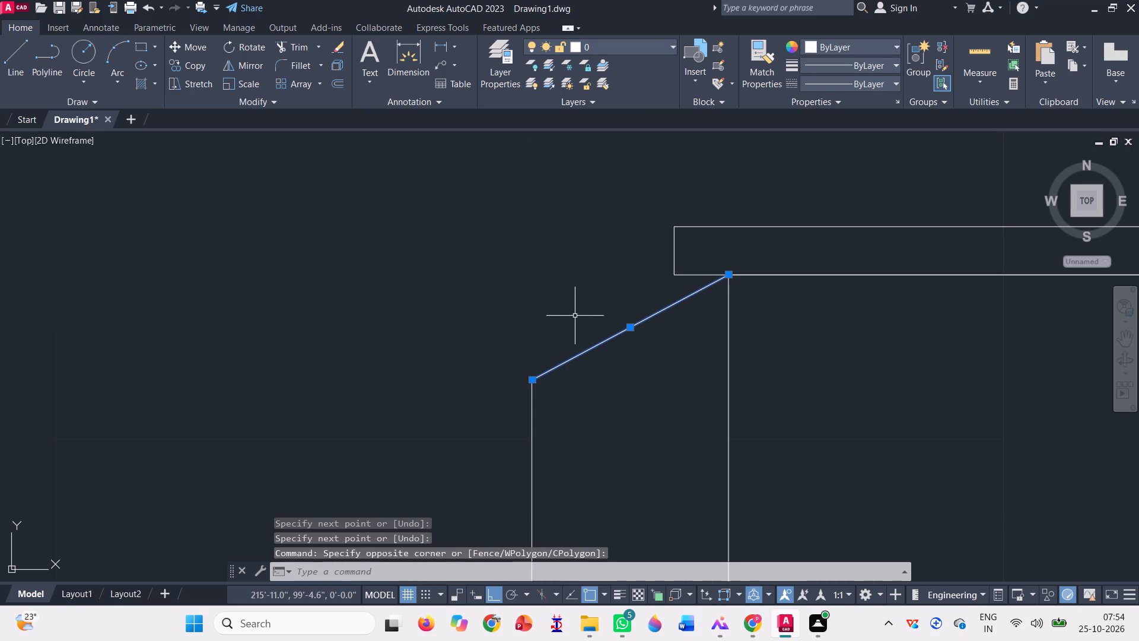
type("co")
key("space")
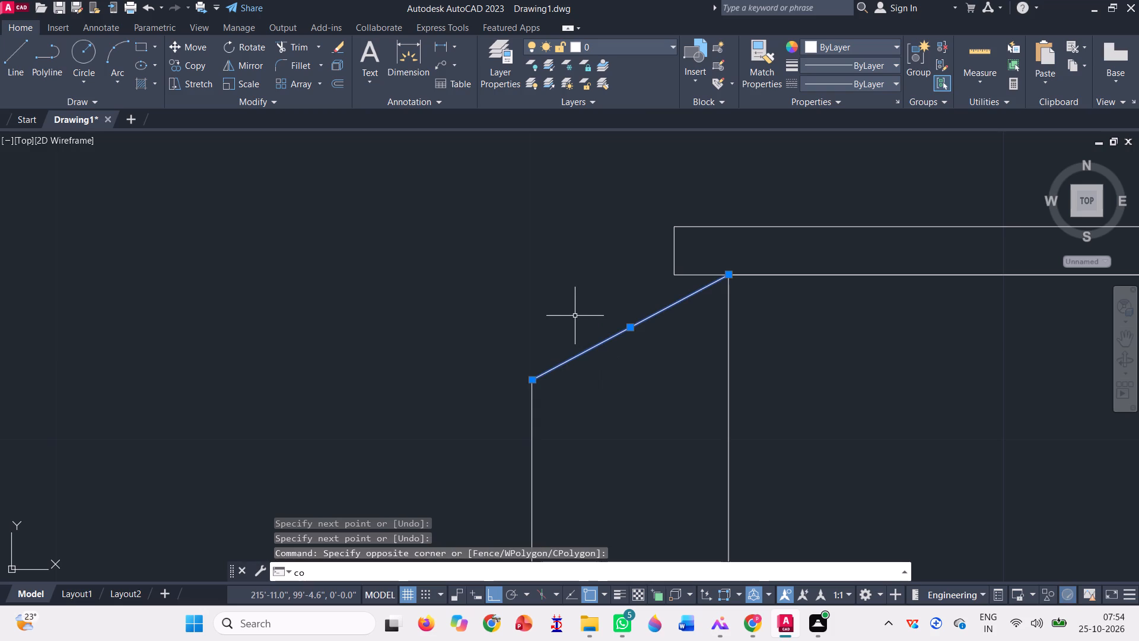
left_click(727, 277)
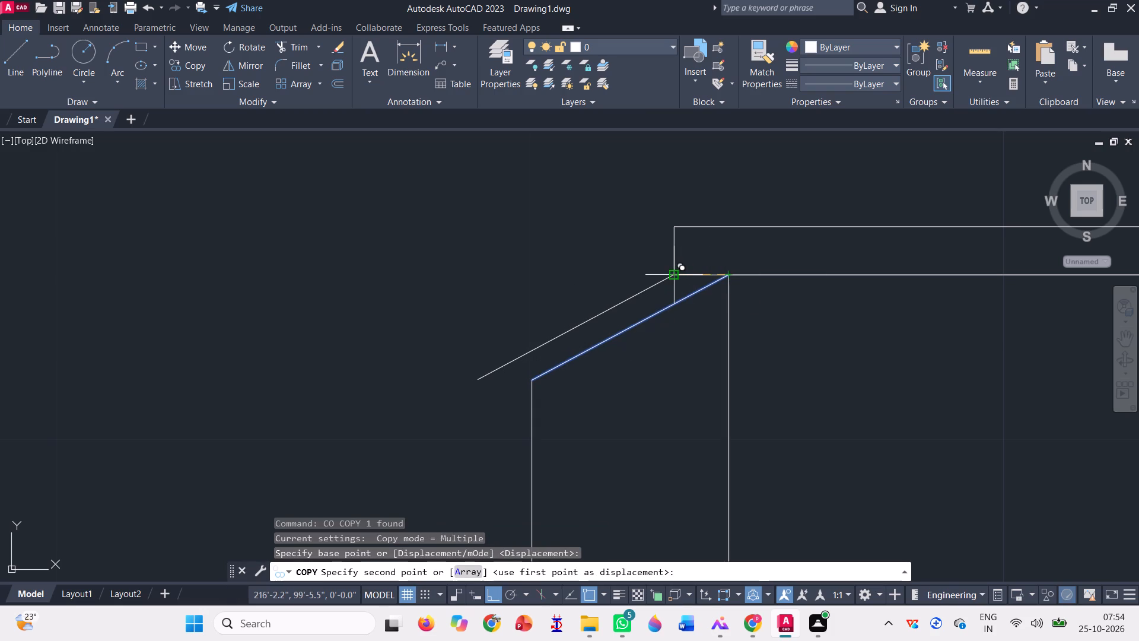
left_click(678, 273)
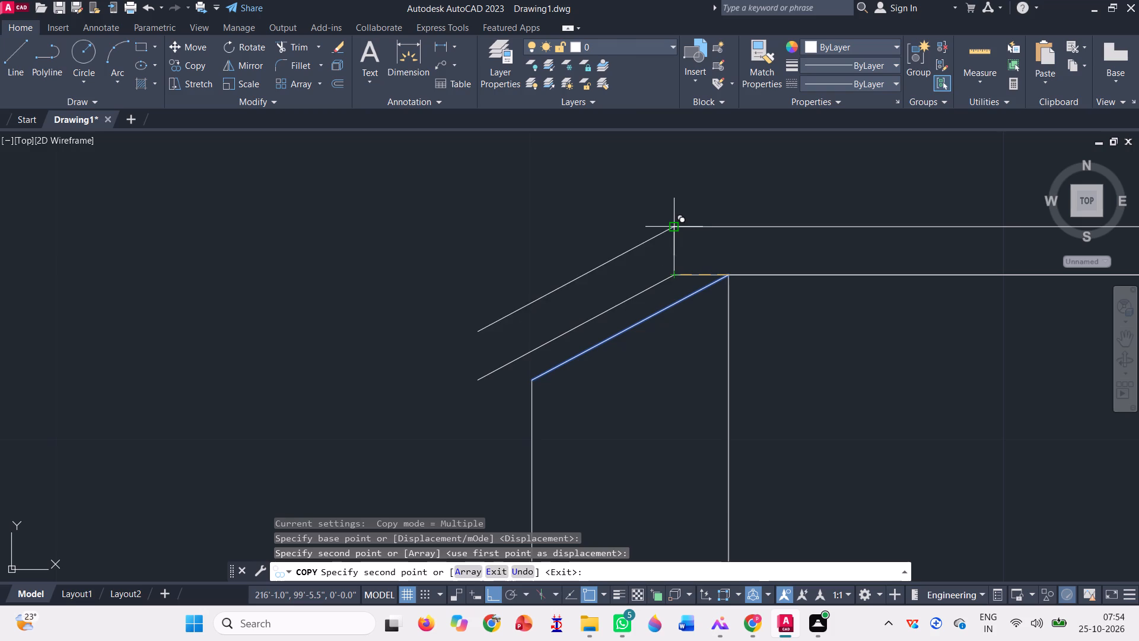
left_click(673, 227)
key("space")
Close the sloped band's west end with a vertical line between the copies and a short horizontal line to the outer vertical's top.
key("l")
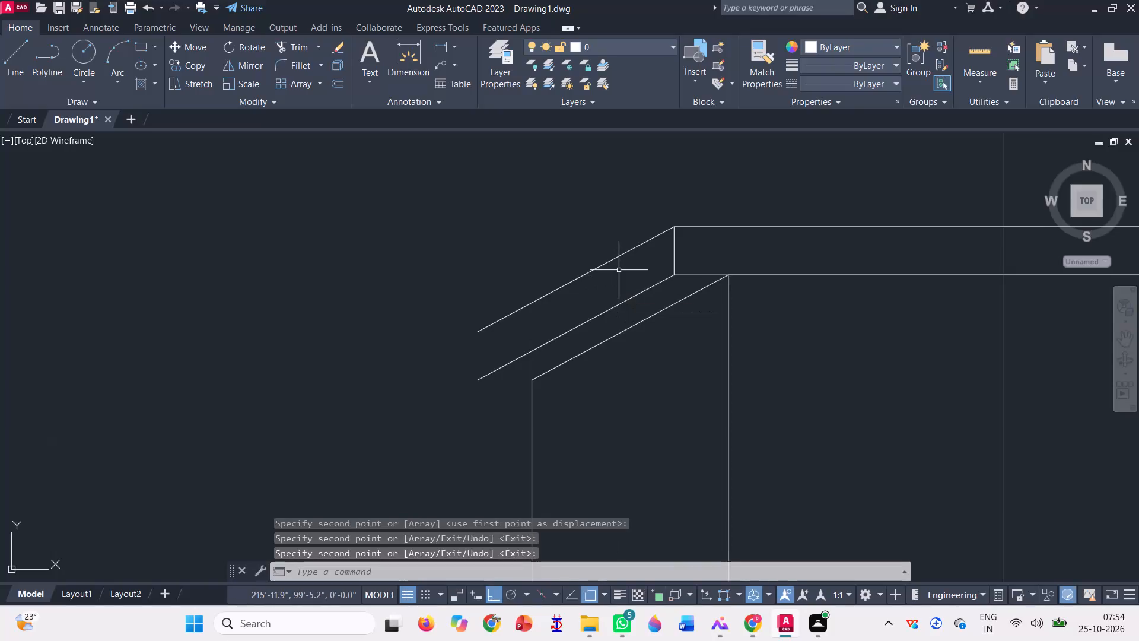
key("Return")
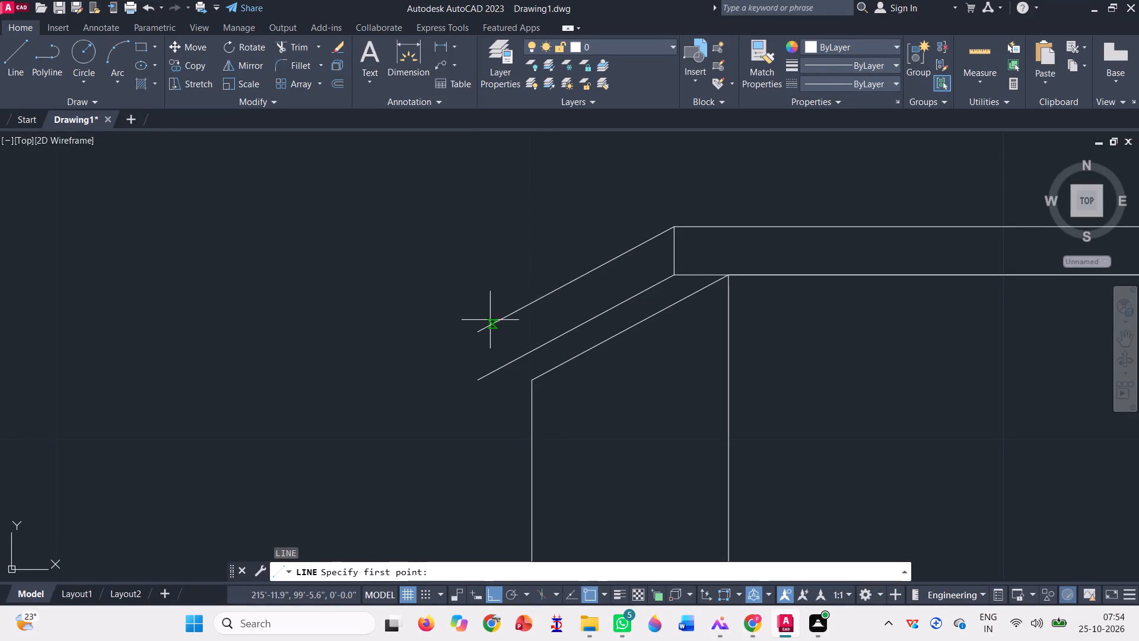
left_click(481, 327)
left_click(481, 380)
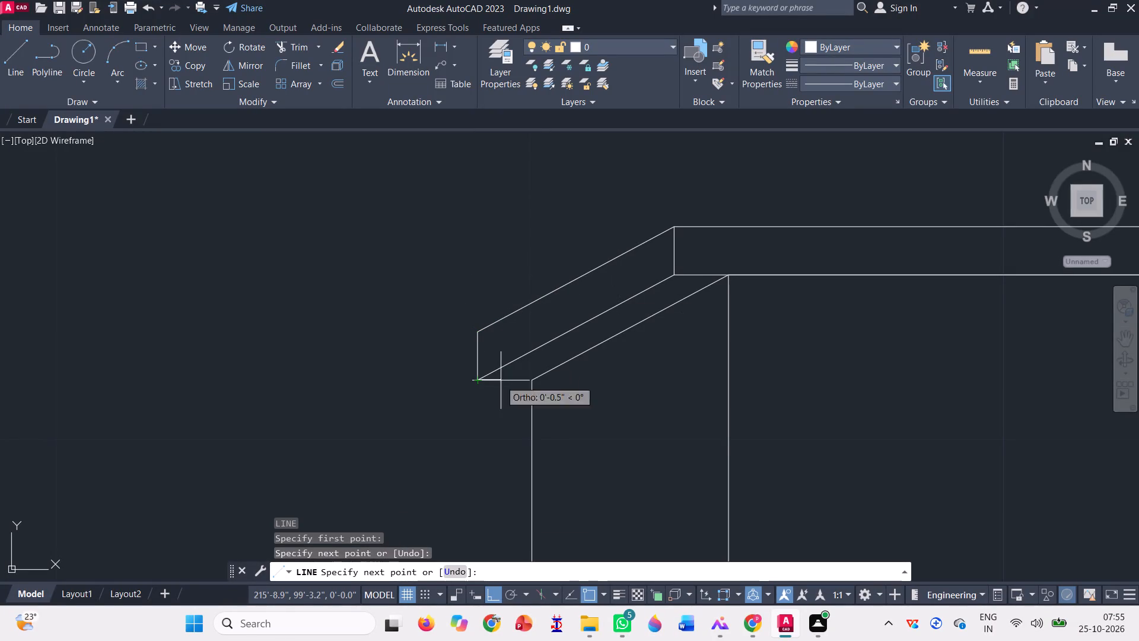
left_click(532, 376)
scroll(444, 377, "down", 2)
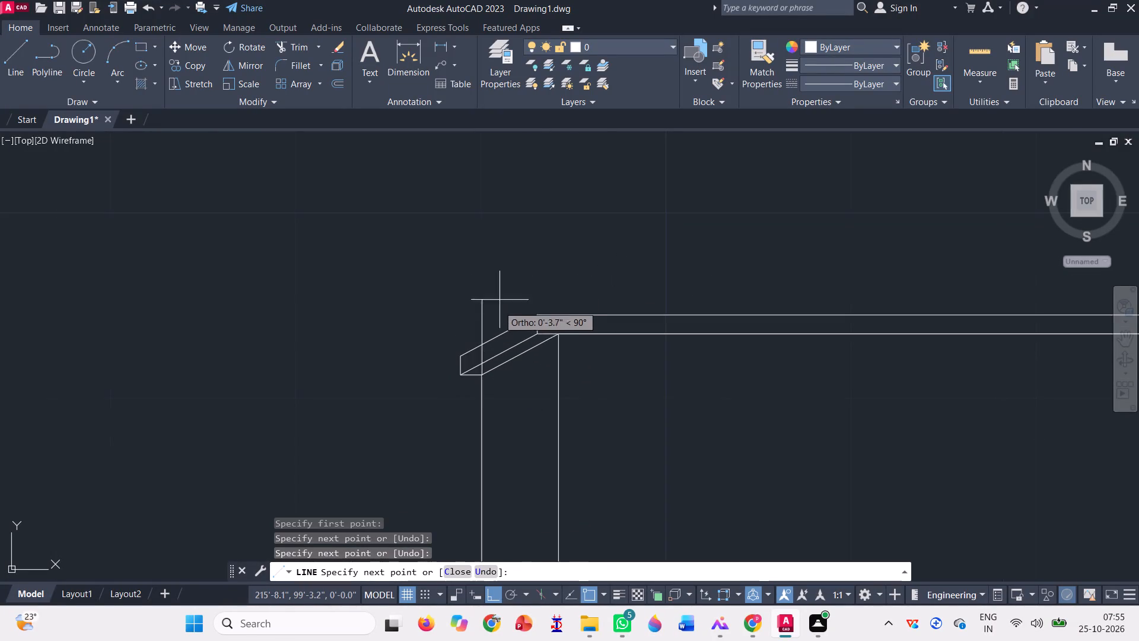
scroll(502, 288, "down", 2)
key("space")
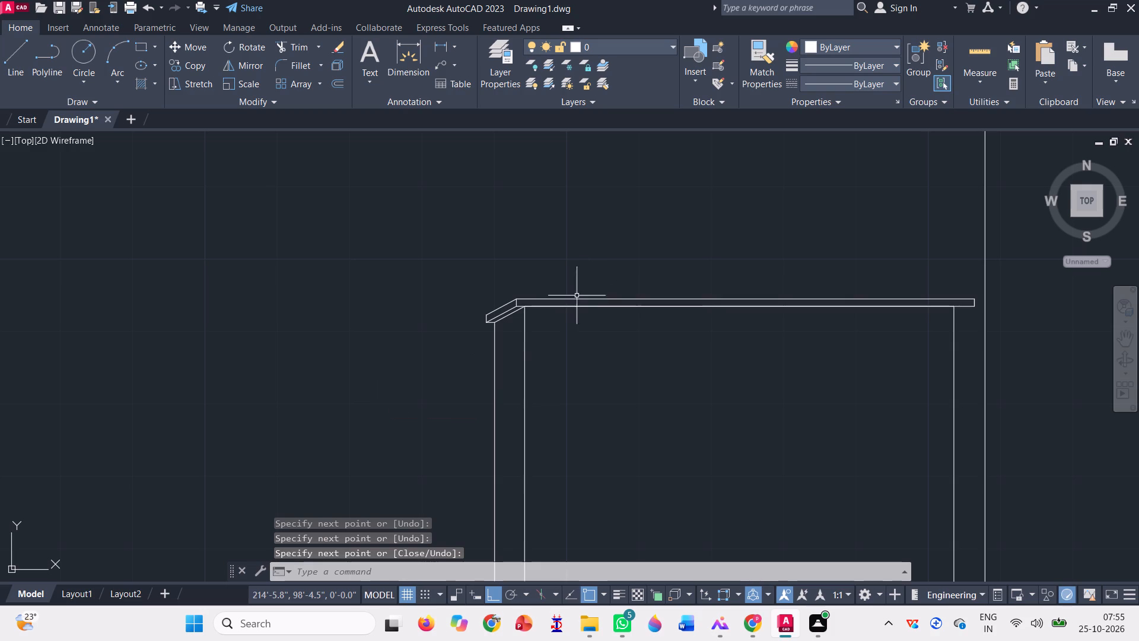
Draw a short line down from the inner frame's upper east corner, continuing horizontally west to its west vertical, just beneath the thin rectangle.
scroll(530, 310, "up", 3)
scroll(466, 306, "down", 2)
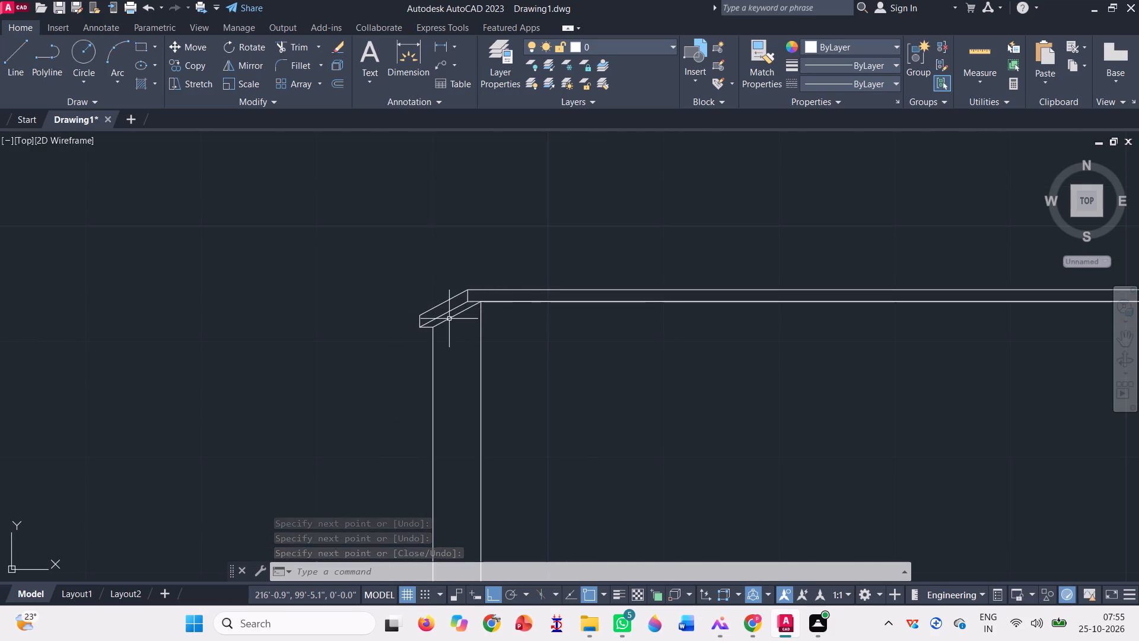
scroll(449, 319, "down", 1)
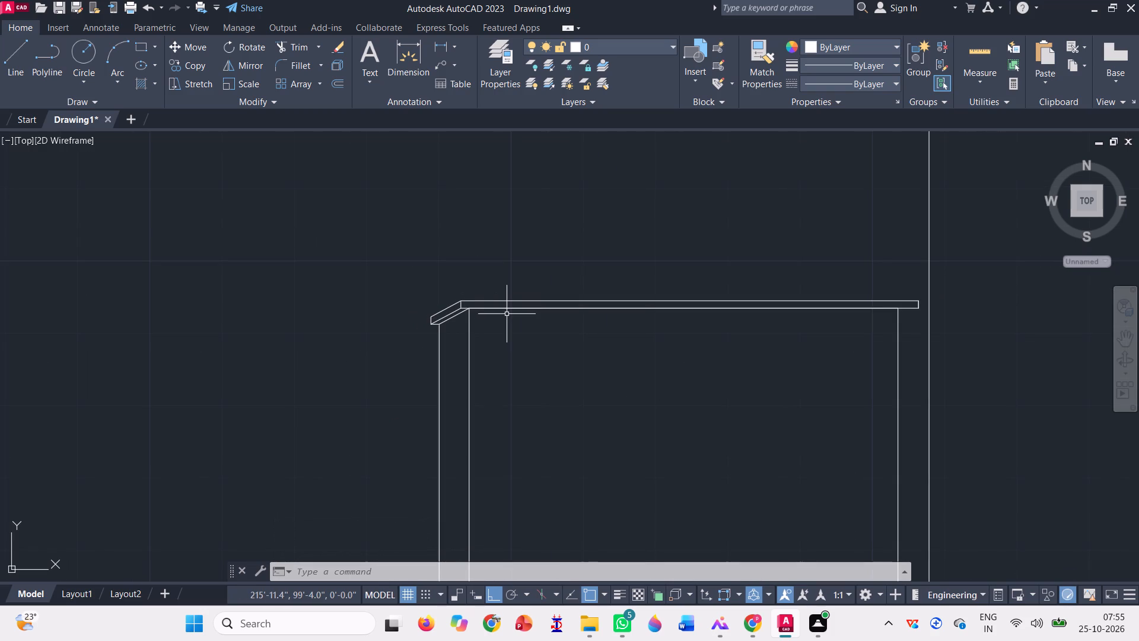
scroll(474, 335, "up", 3)
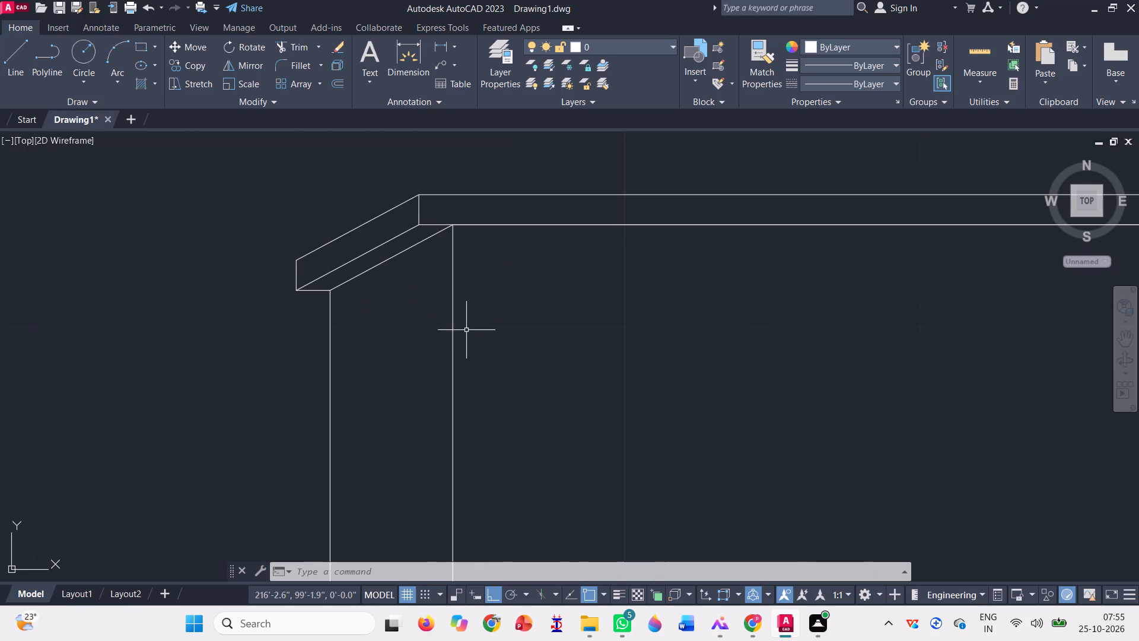
key("l")
key("Return")
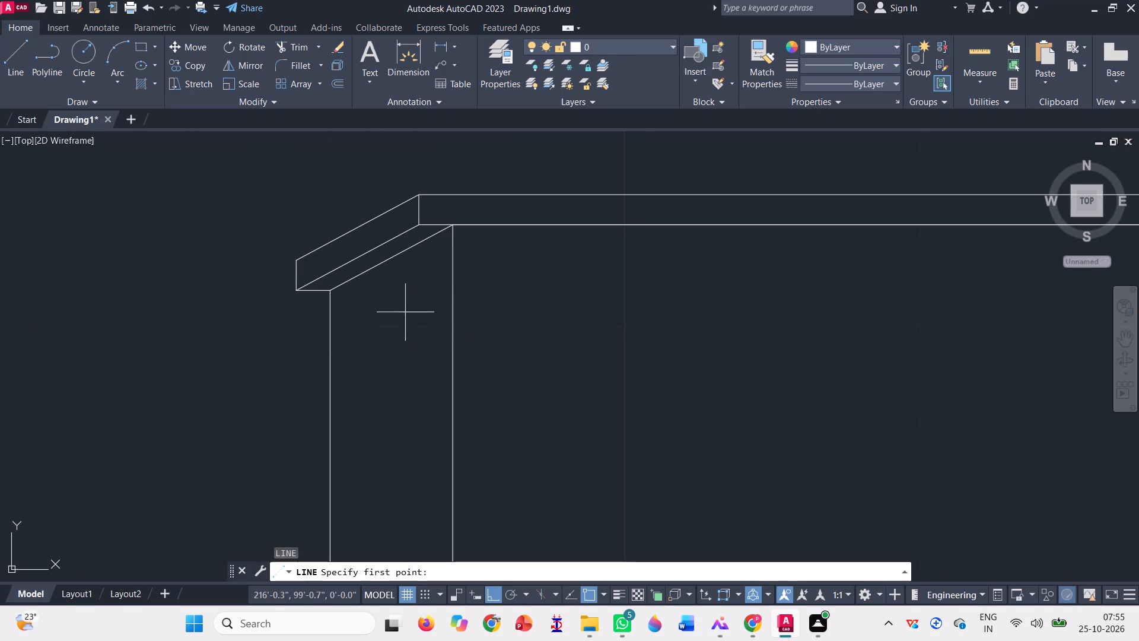
scroll(344, 272, "down", 2)
scroll(443, 246, "down", 1)
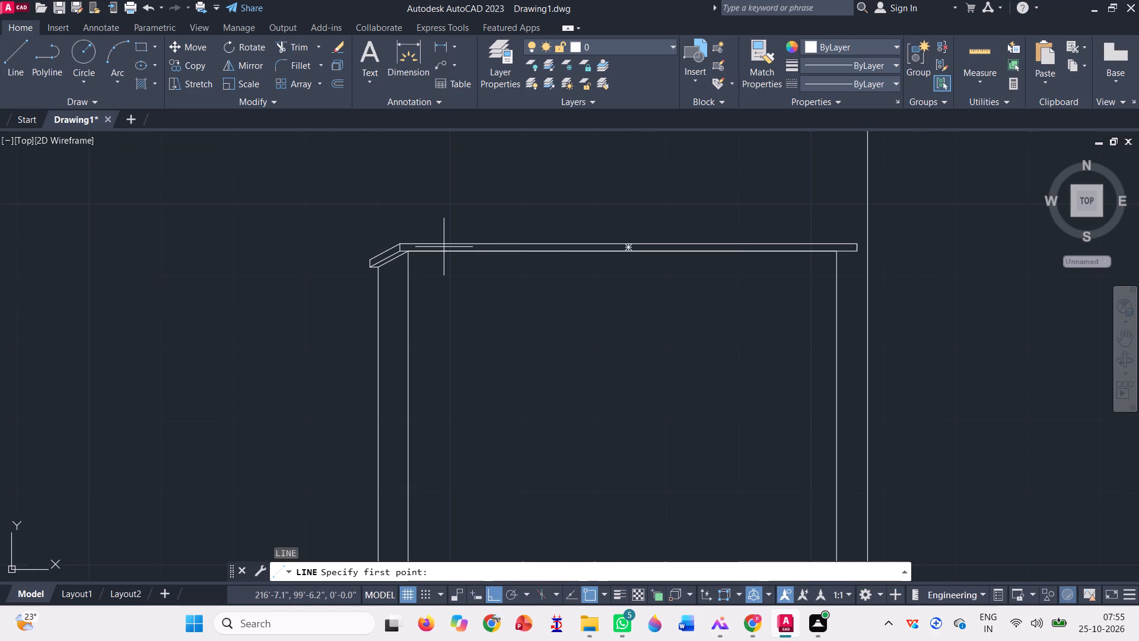
scroll(836, 286, "up", 3)
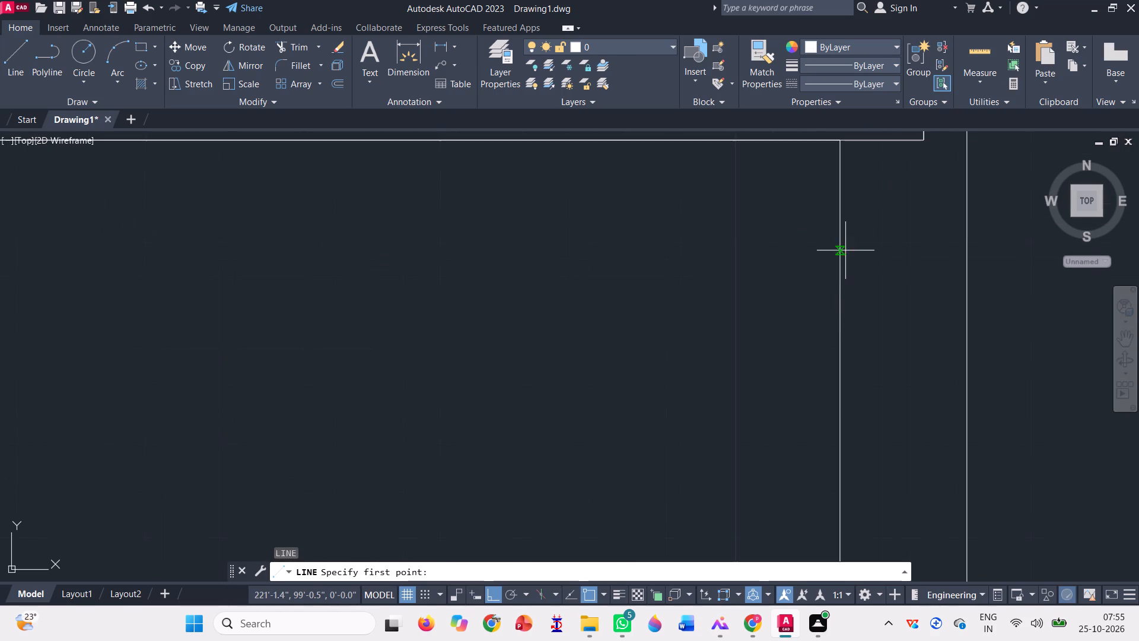
scroll(857, 294, "down", 1)
scroll(851, 189, "up", 3)
left_click(829, 223)
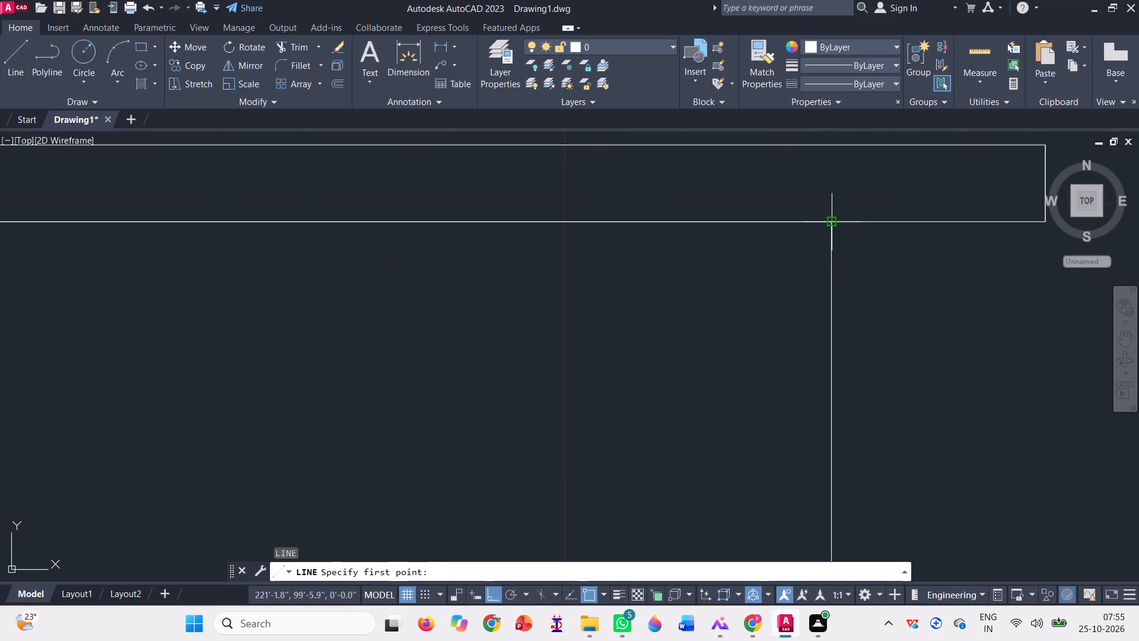
left_click(830, 240)
scroll(945, 269, "down", 5)
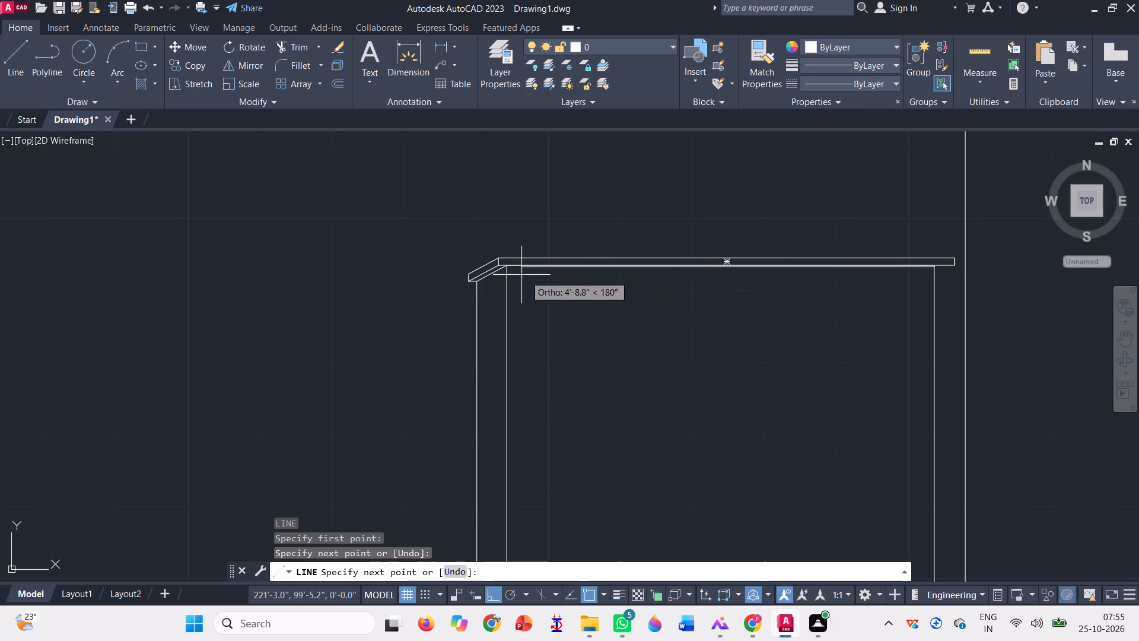
scroll(510, 269, "up", 6)
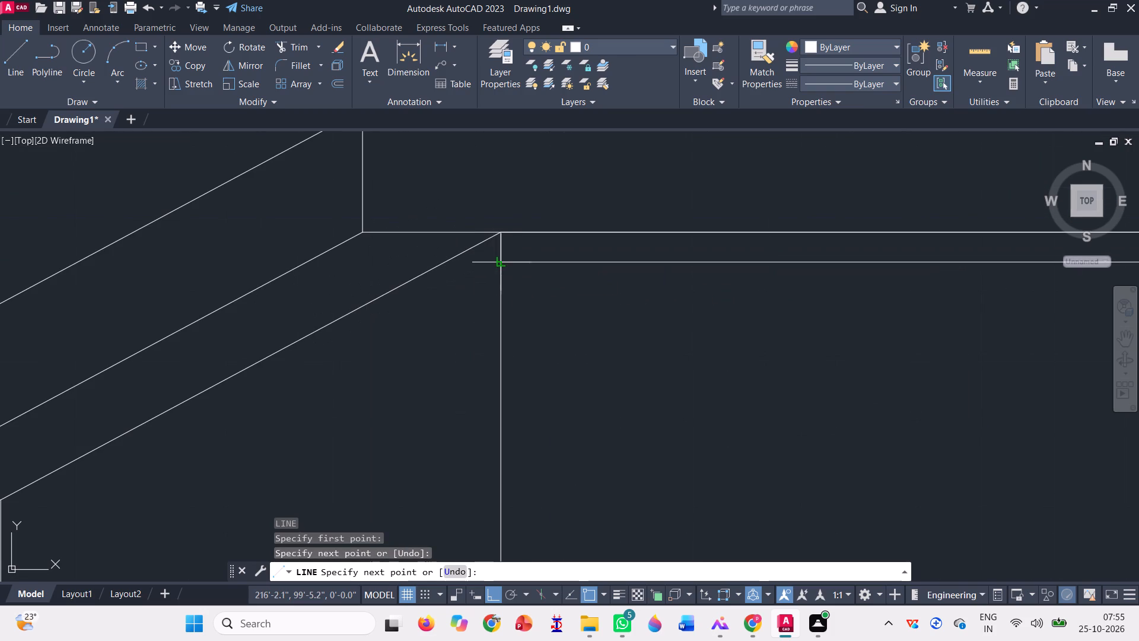
left_click(503, 260)
scroll(394, 290, "down", 2)
key("space")
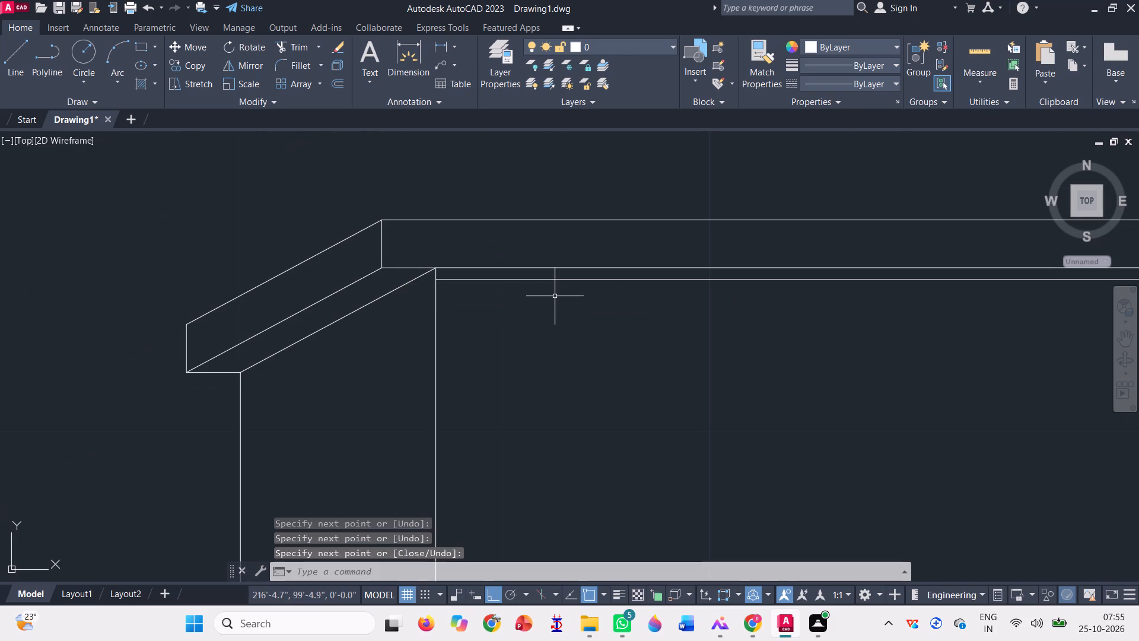
Copy the lowest sloped line slightly south, from the frame's upper west corner to the new horizontal line's west end.
type("co")
key("space")
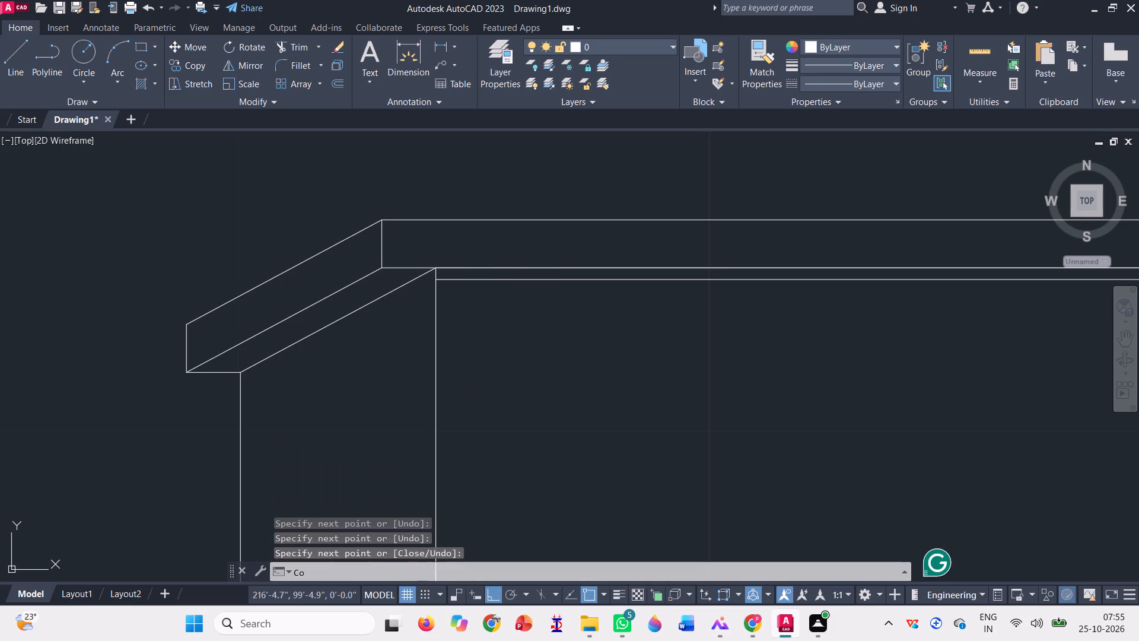
left_click(376, 300)
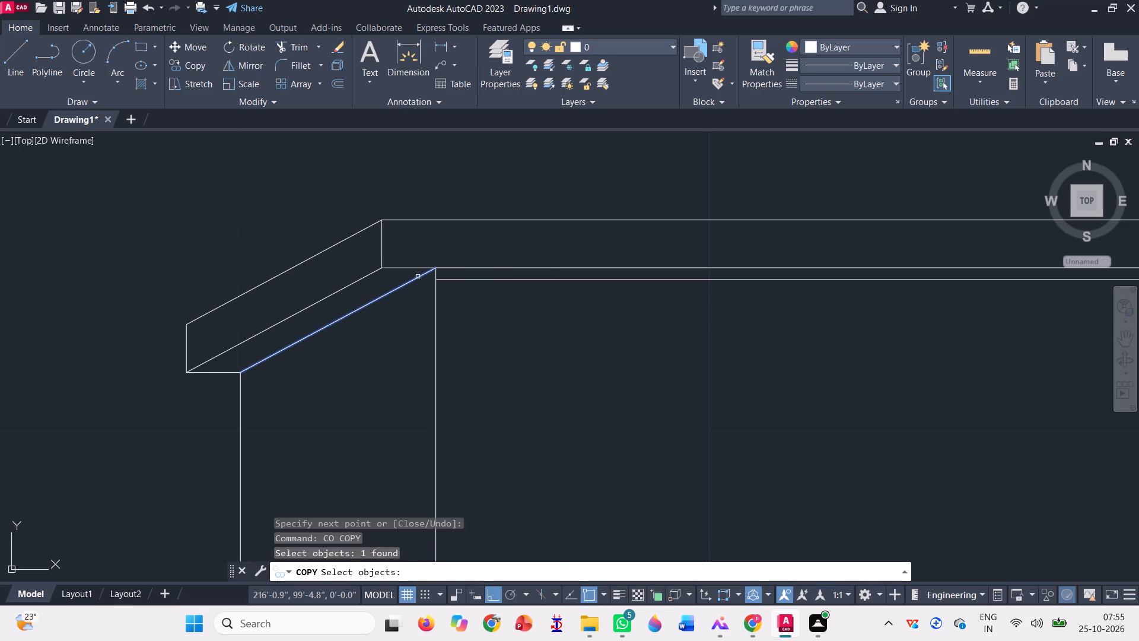
key("space")
left_click(435, 266)
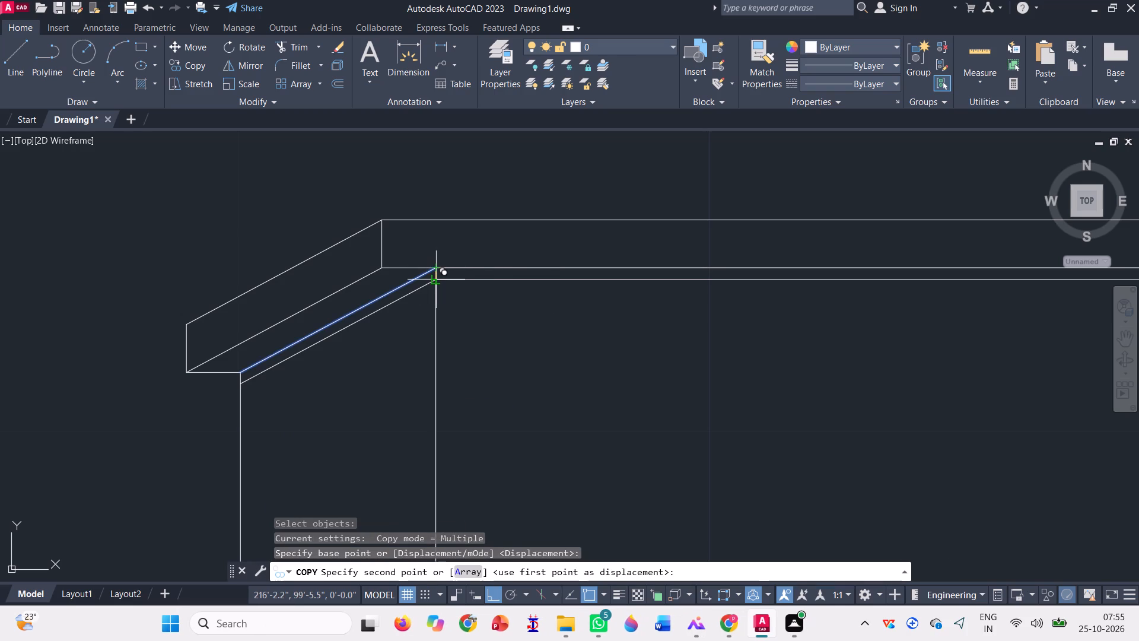
left_click(439, 281)
key("space")
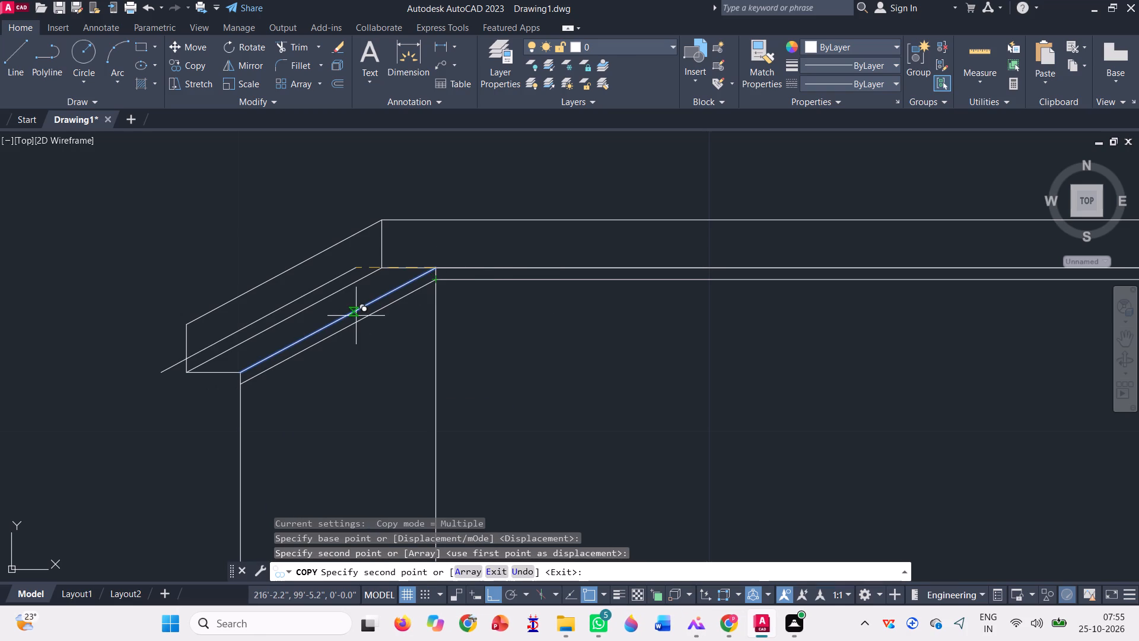
Trim the thin horizontal band where it crosses the tall east frame's interior and the narrow gap between its west verticals.
scroll(400, 283, "down", 3)
scroll(446, 234, "down", 1)
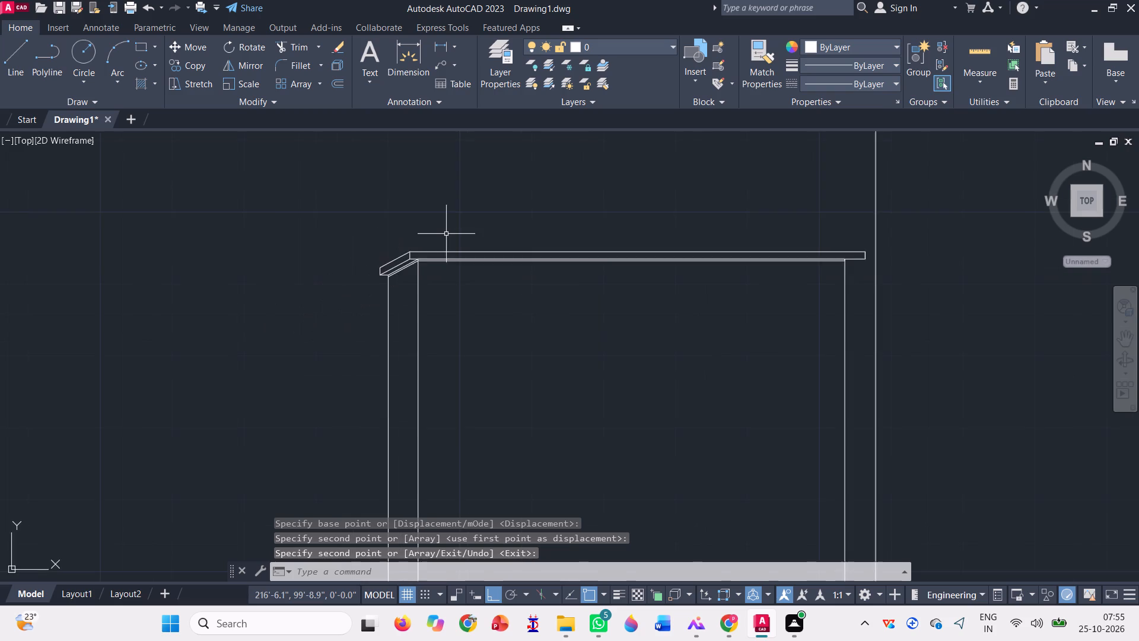
scroll(446, 234, "down", 3)
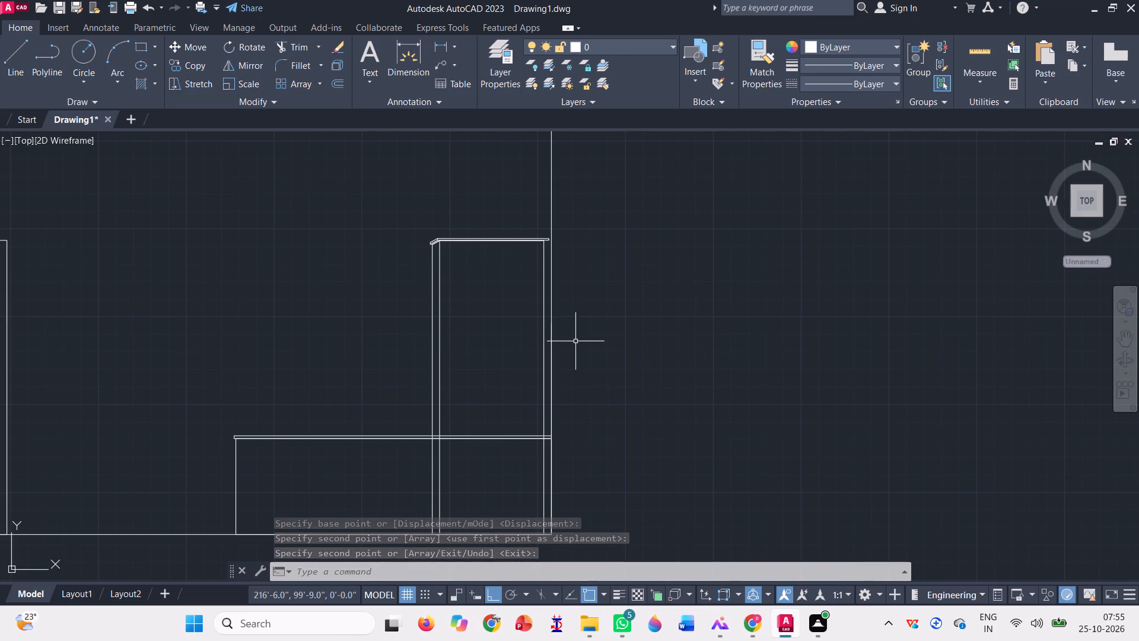
left_click(293, 46)
left_click(514, 466)
left_click(504, 386)
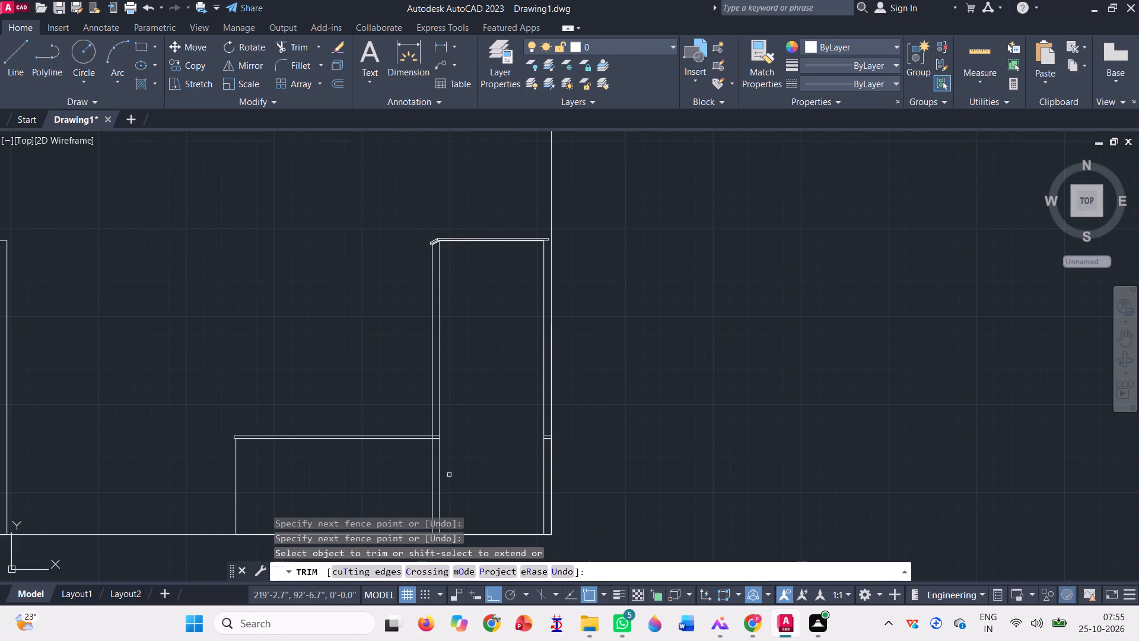
scroll(446, 445, "up", 5)
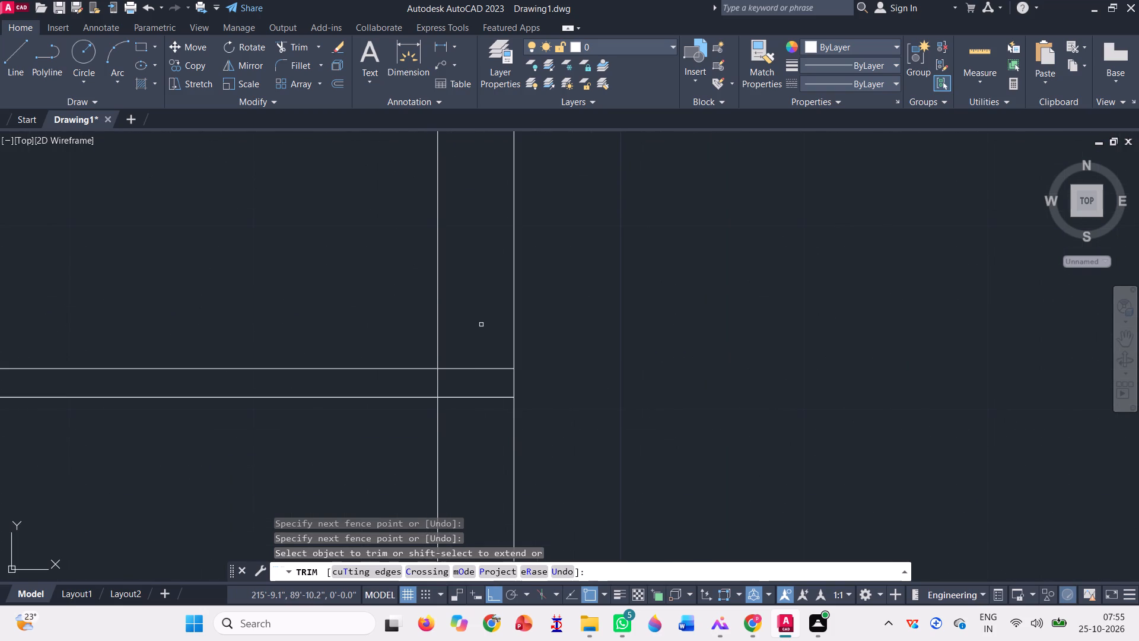
left_click(481, 326)
left_click(490, 431)
scroll(490, 432, "down", 3)
scroll(575, 365, "down", 1)
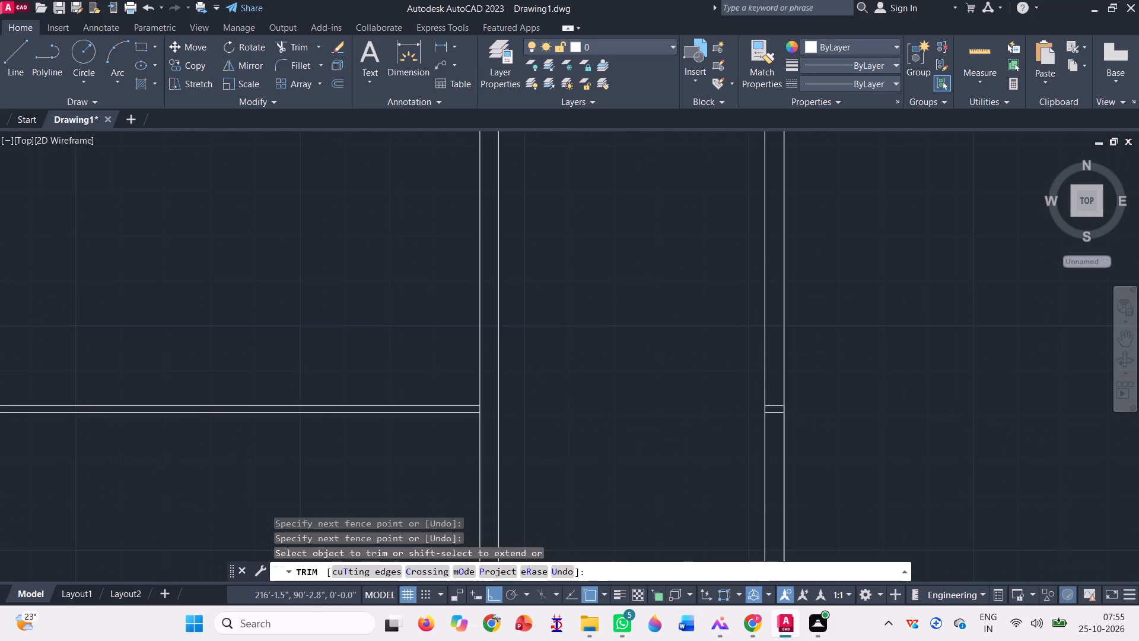
scroll(616, 380, "down", 1)
scroll(648, 485, "down", 1)
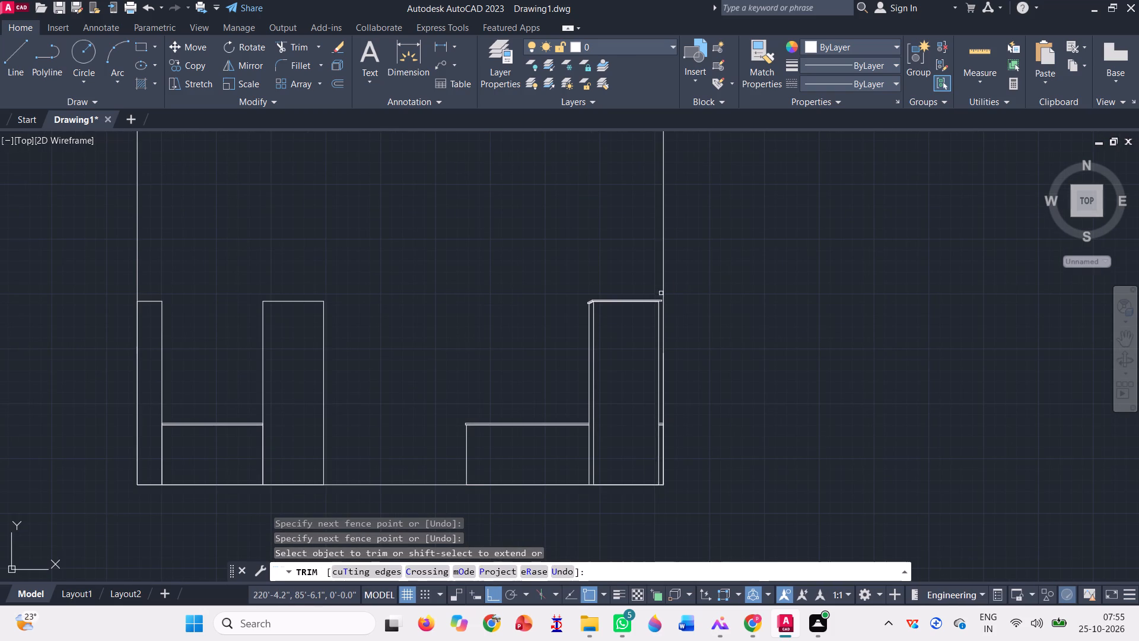
key("Escape")
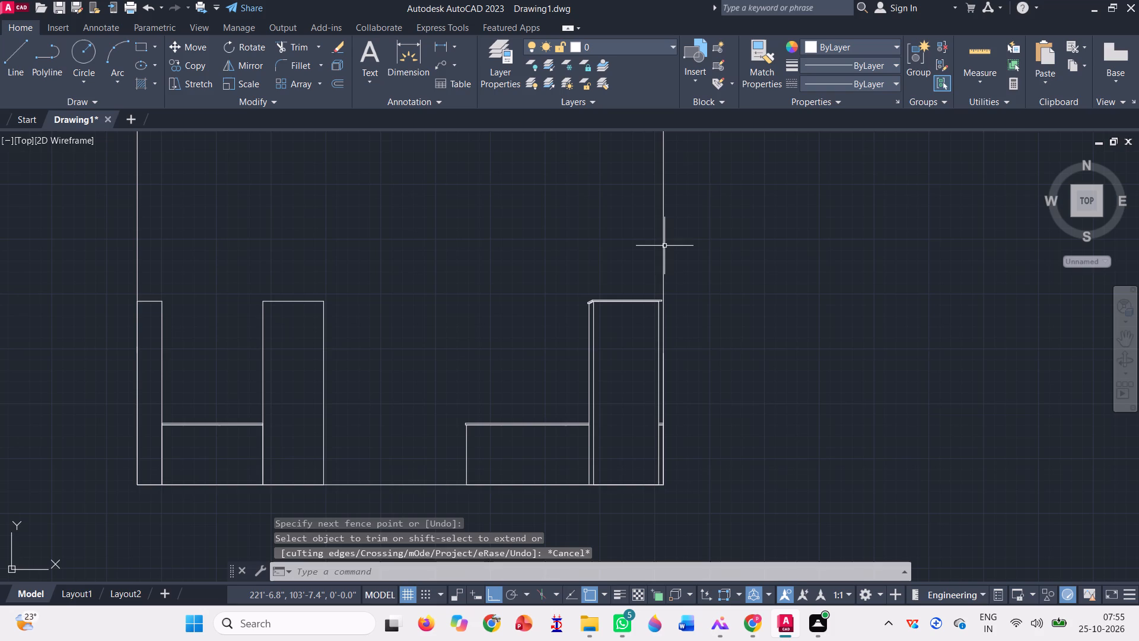
Delete the tall outer vertical line on the east side and its leftover overlapping line above the short band piece.
left_click(664, 246)
key("Delete")
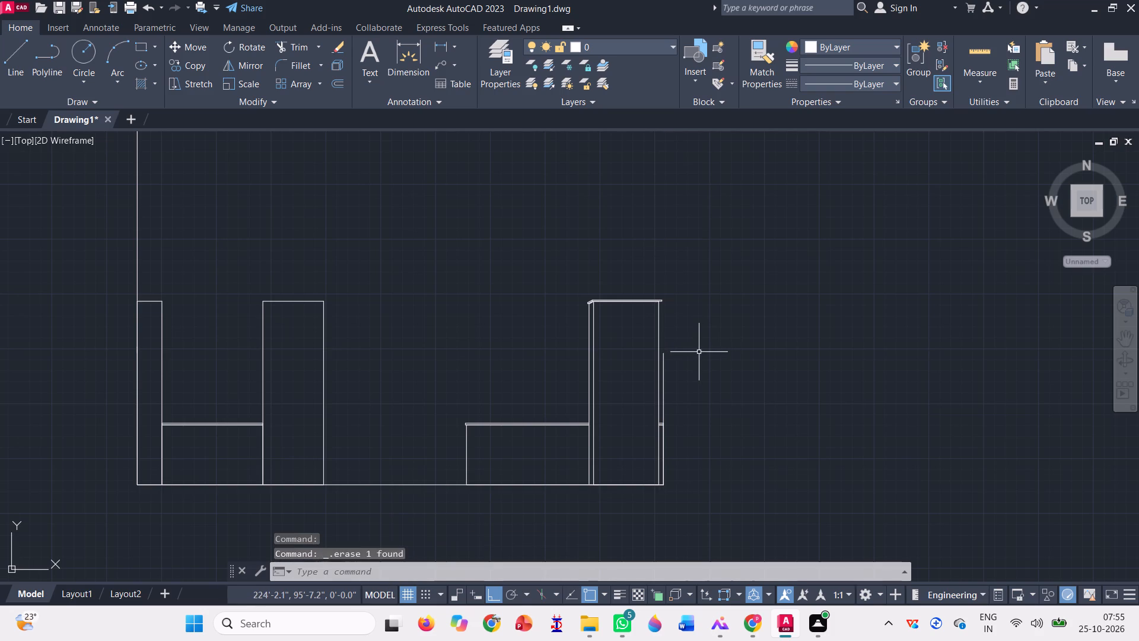
scroll(643, 415, "up", 3)
left_click(744, 332)
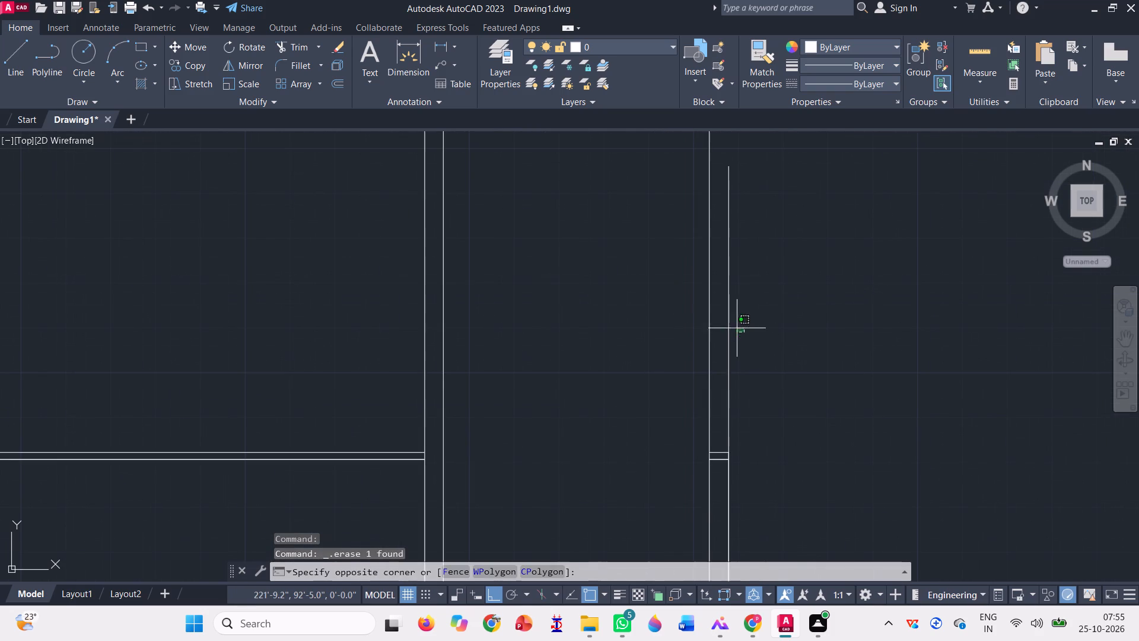
left_click(718, 316)
key("Delete")
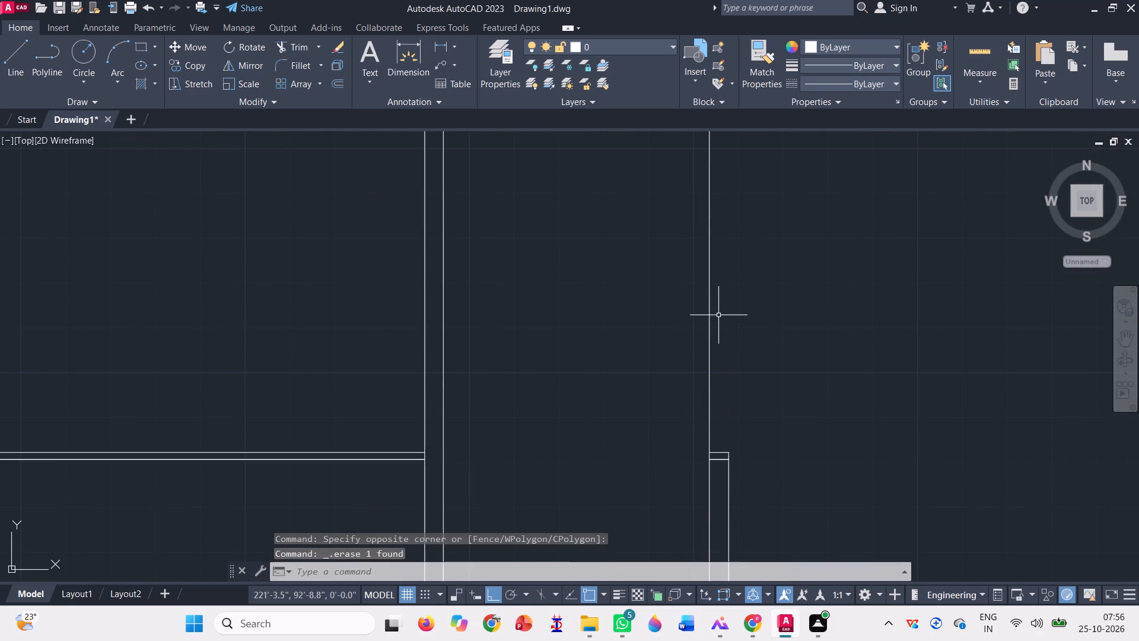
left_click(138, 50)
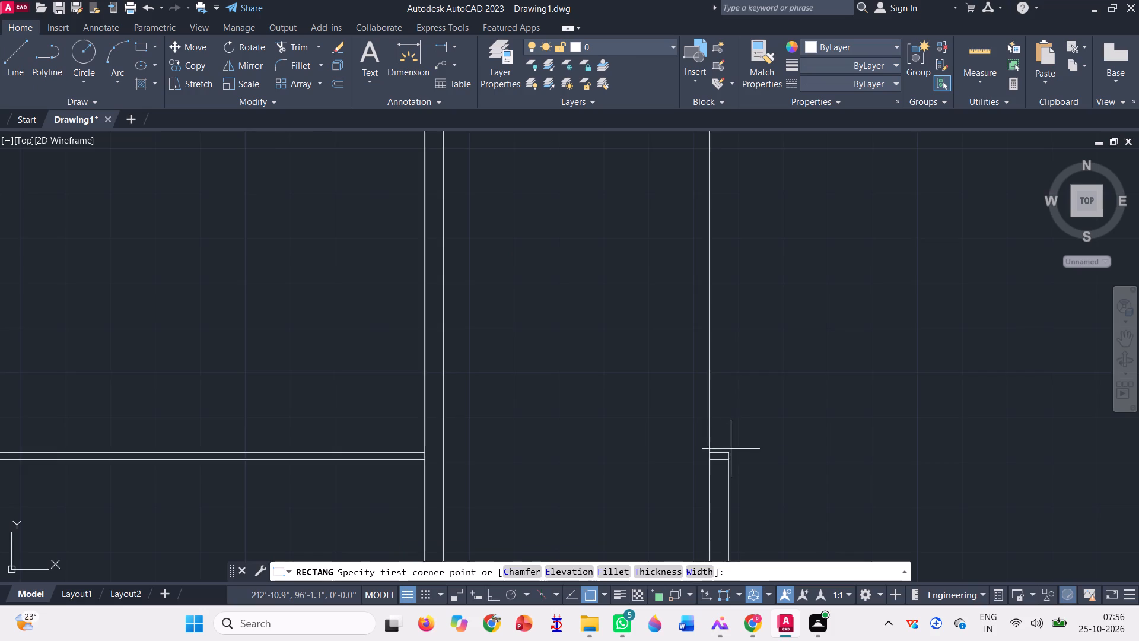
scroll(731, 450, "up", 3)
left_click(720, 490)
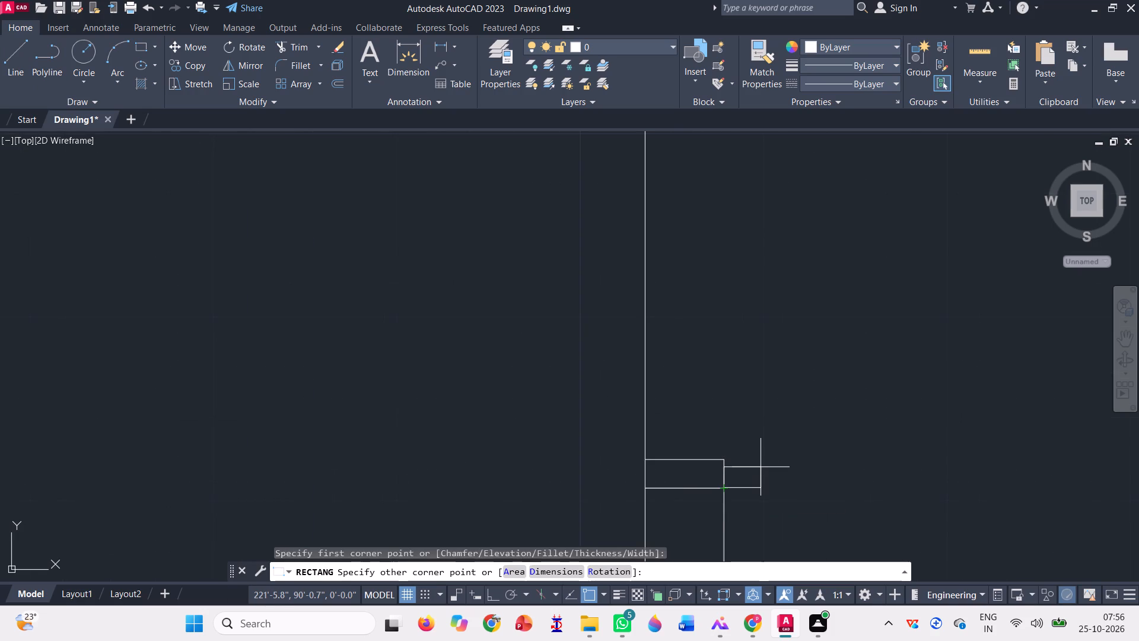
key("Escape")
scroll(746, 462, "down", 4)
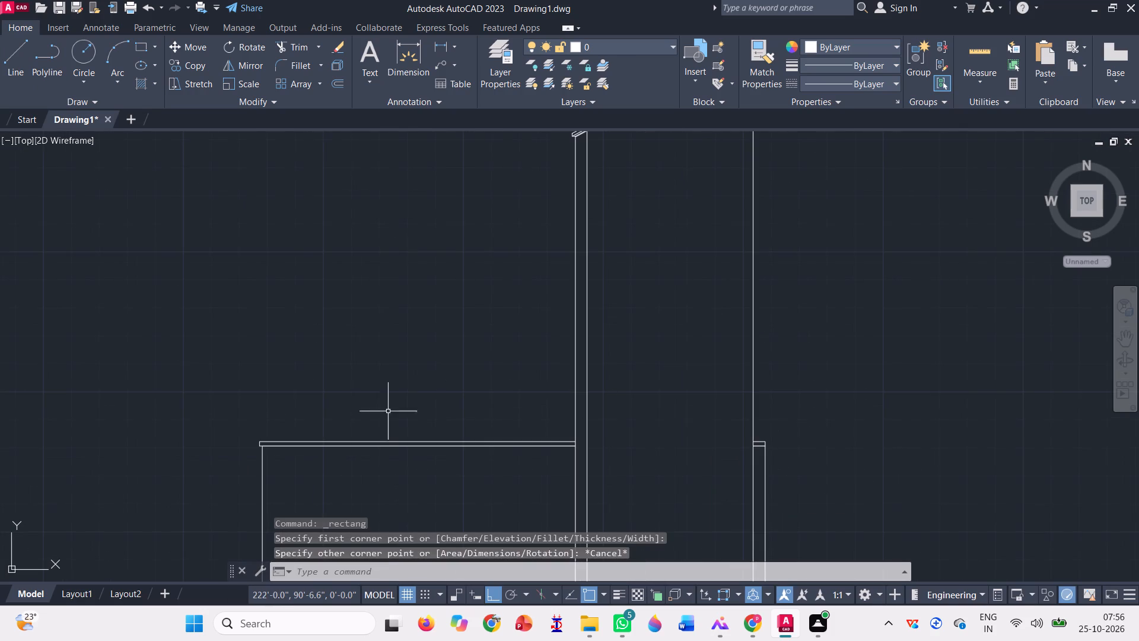
Draw a thin rectangle about 15' long along the band, from its lower west corner to just past its east end.
left_click(144, 51)
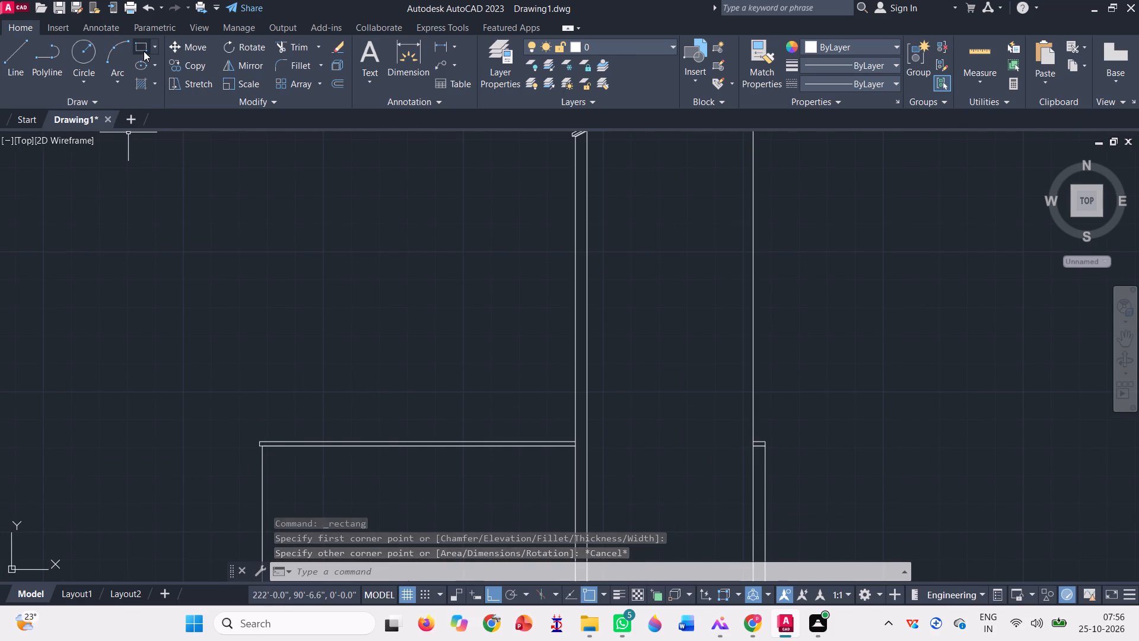
scroll(259, 446, "up", 4)
left_click(259, 445)
scroll(148, 376, "down", 5)
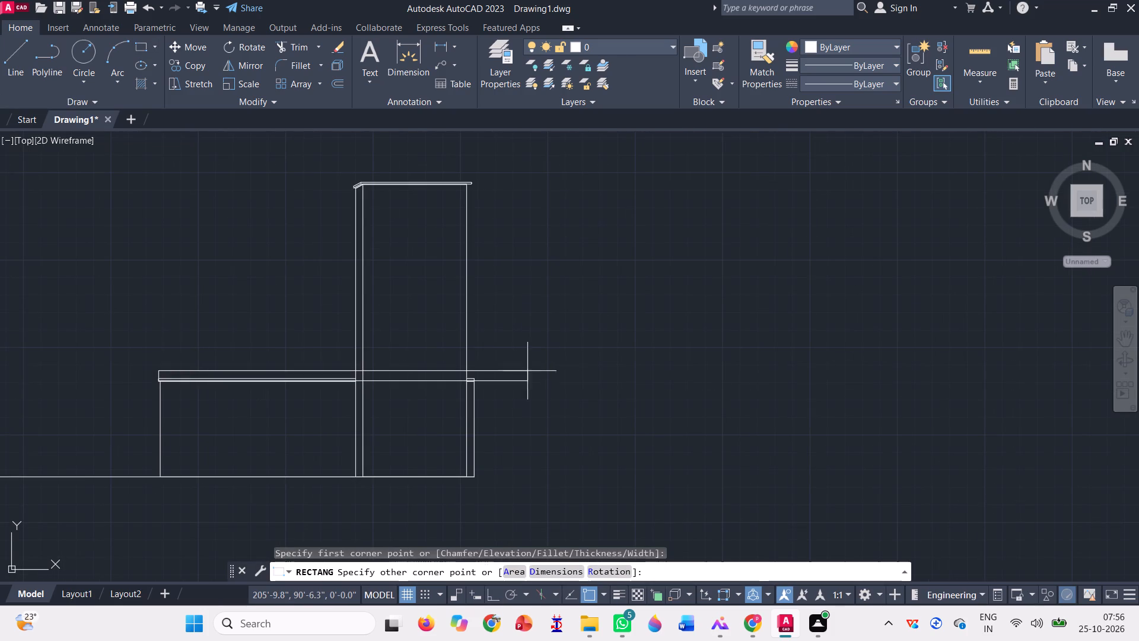
scroll(510, 382, "up", 5)
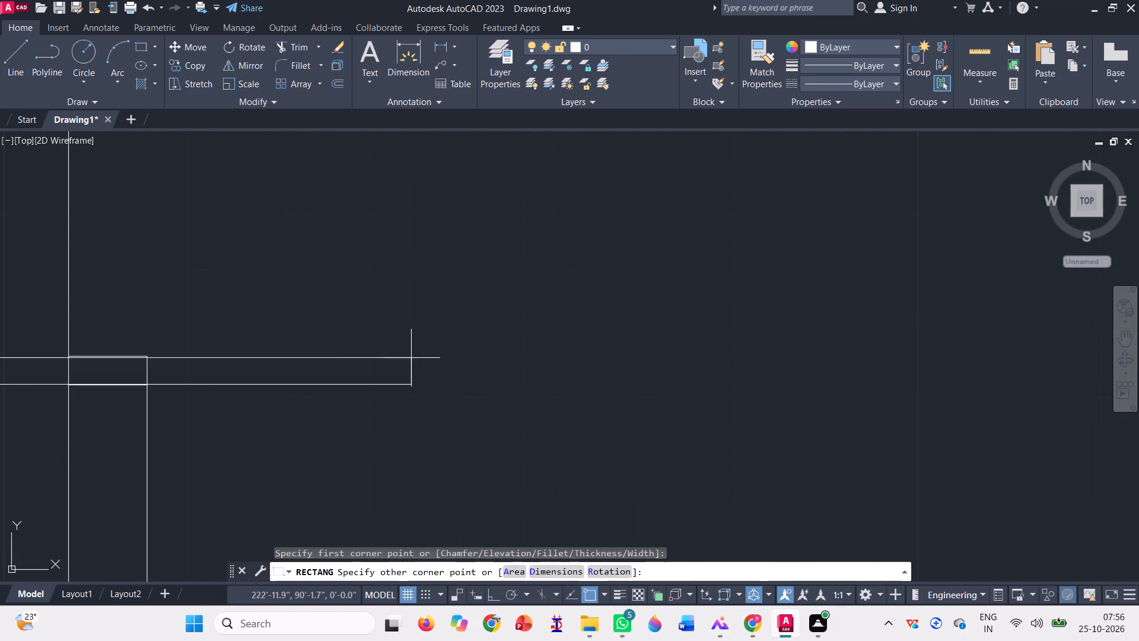
scroll(163, 361, "up", 3)
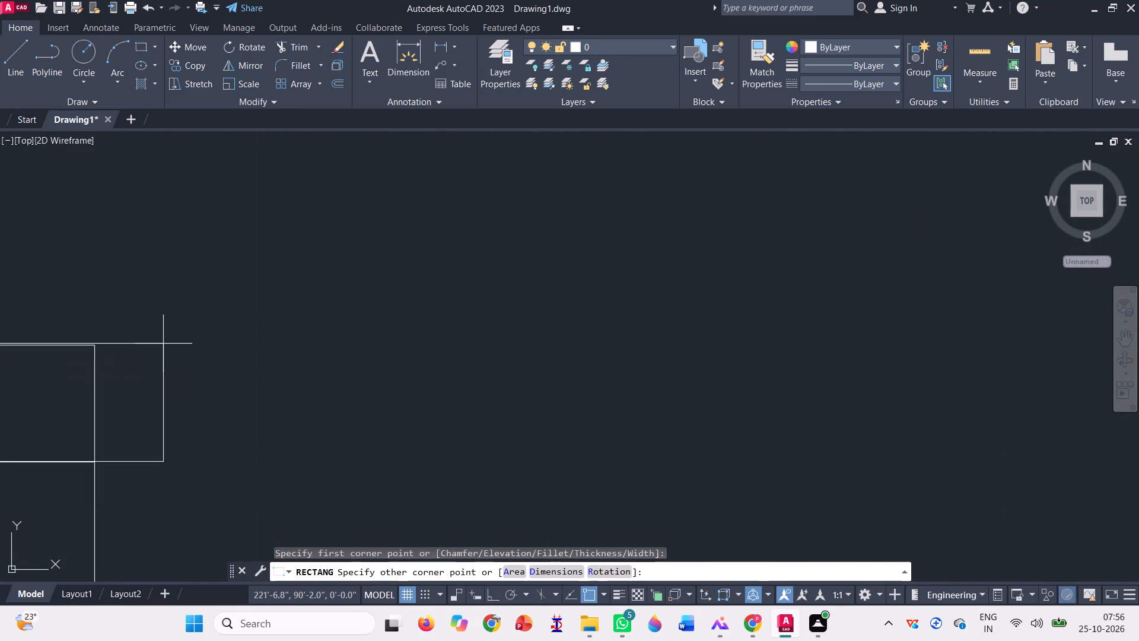
left_click(163, 344)
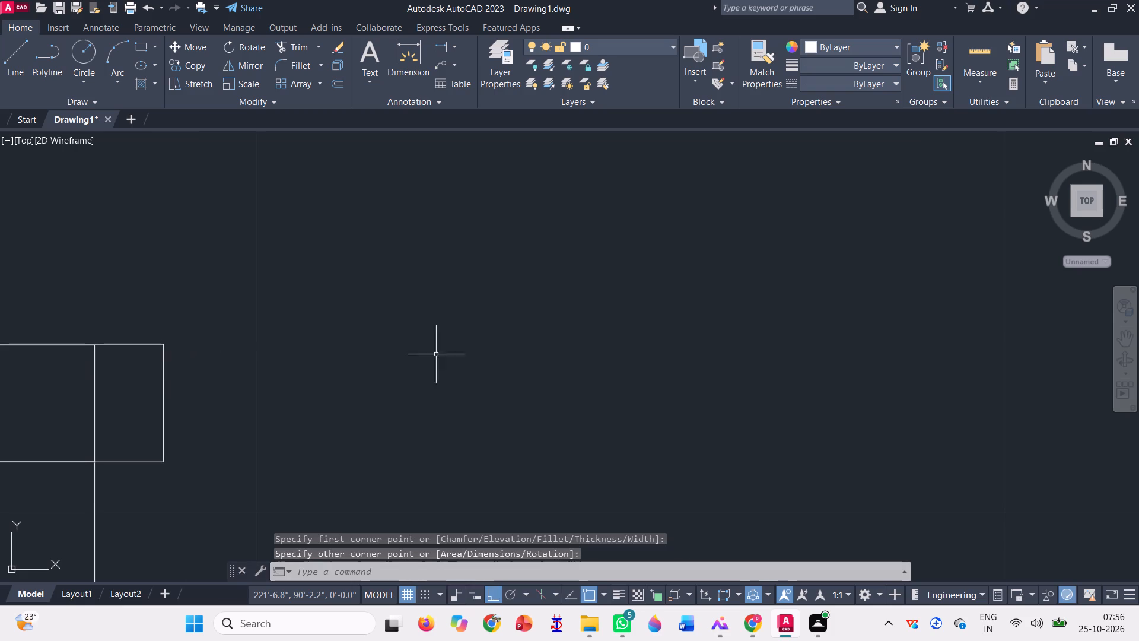
Move the new thin rectangle slightly south so its upper edge meets the short east band piece's upper corner.
scroll(35, 329, "up", 4)
scroll(354, 372, "down", 3)
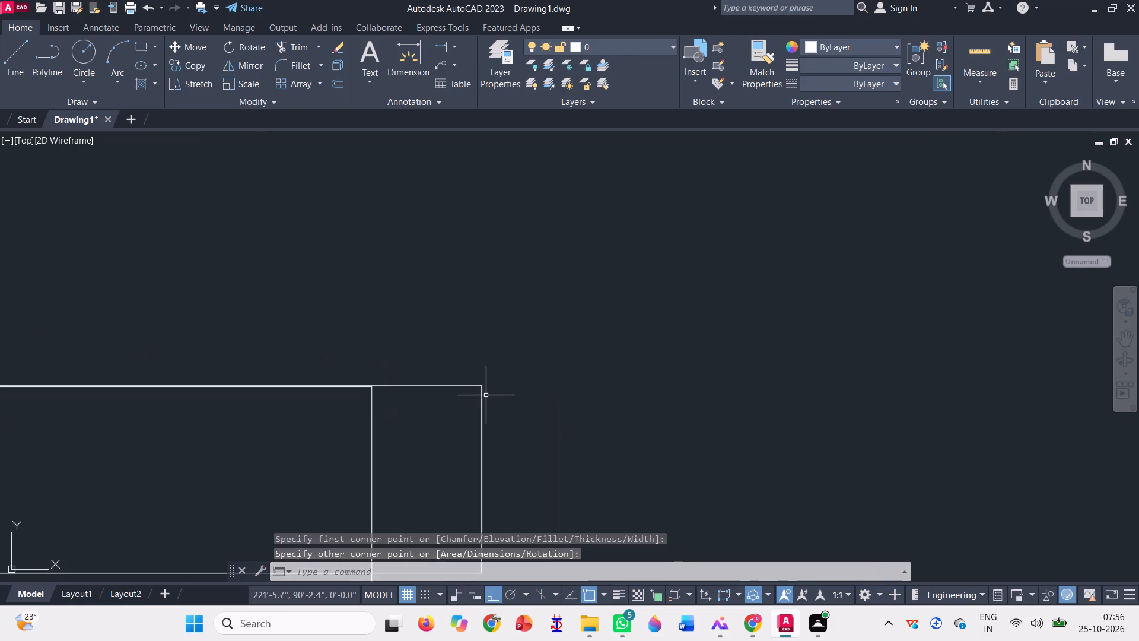
type("m")
key("space")
left_click(488, 425)
left_click(472, 403)
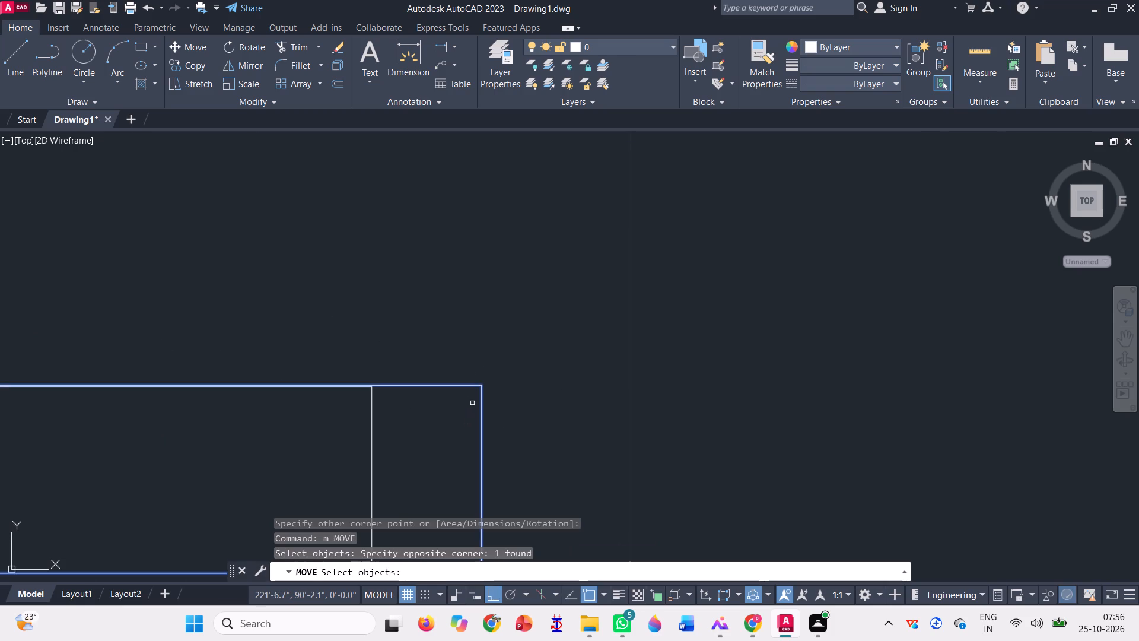
scroll(344, 403, "up", 3)
scroll(471, 323, "up", 4)
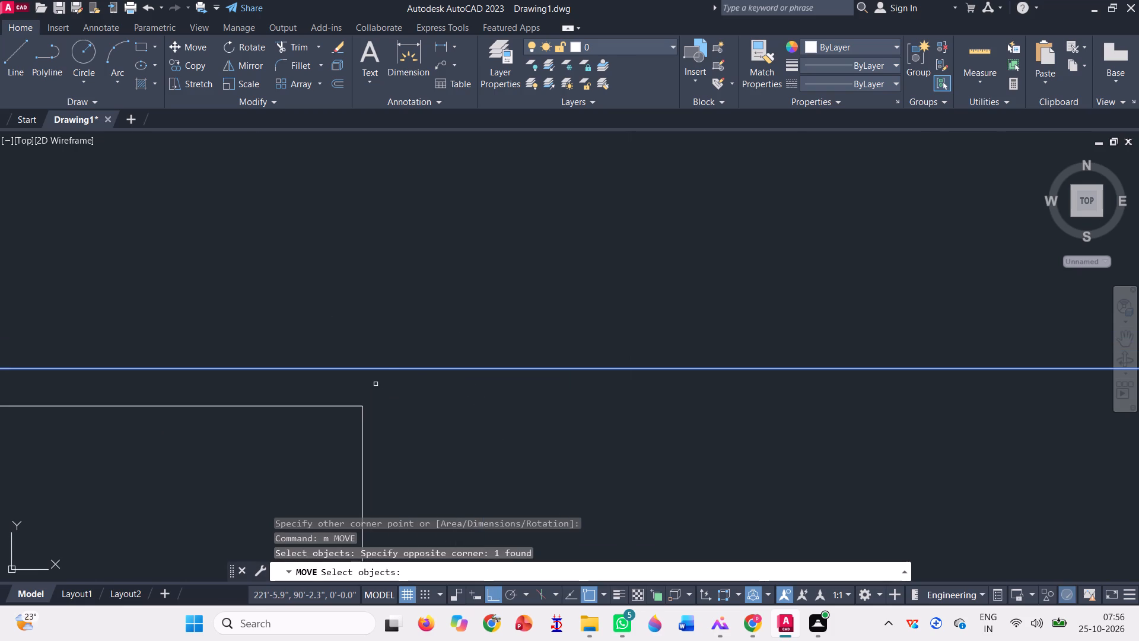
key("space")
left_click(358, 367)
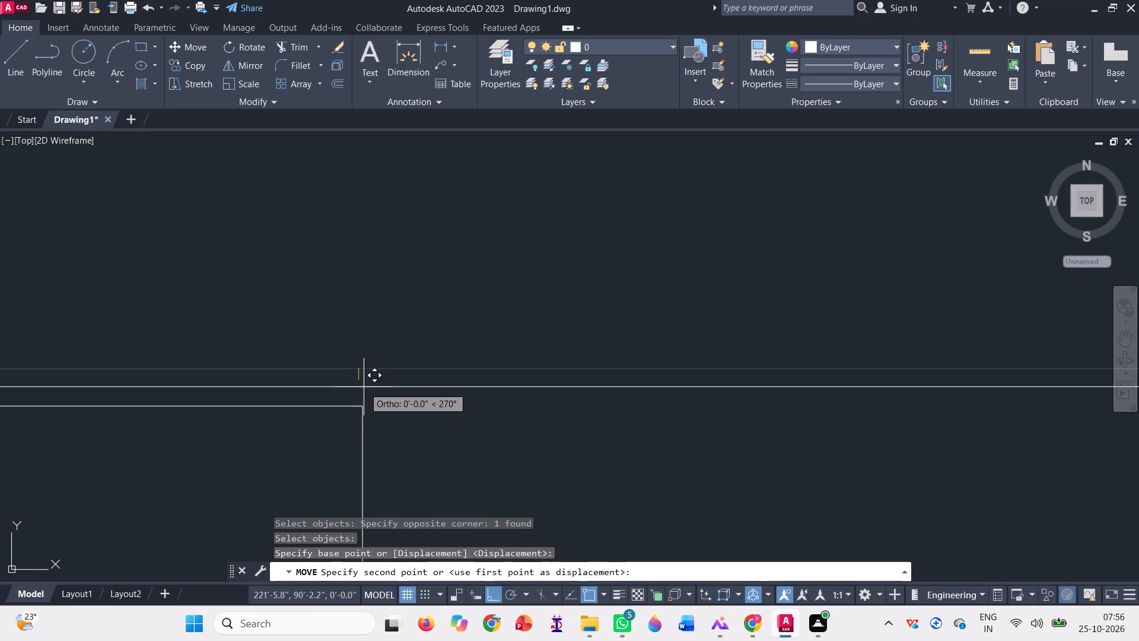
left_click(364, 407)
scroll(545, 344, "down", 8)
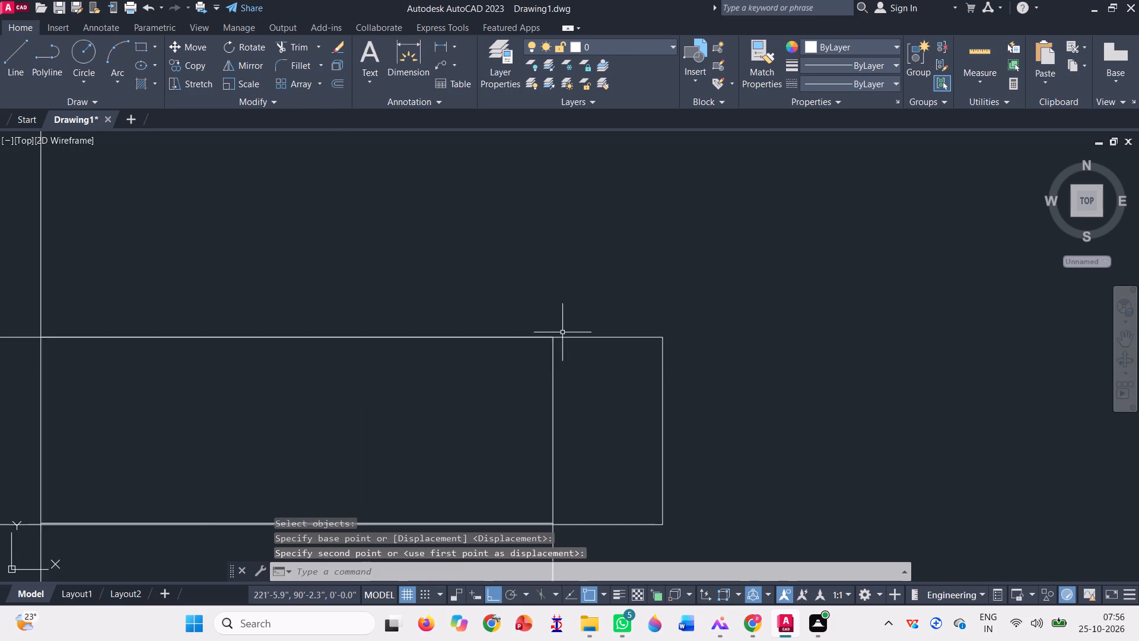
Draw another thin rectangle from the original band's lower west corner to the moved rectangle's upper east corner.
scroll(562, 332, "down", 4)
scroll(625, 372, "down", 2)
scroll(917, 380, "down", 1)
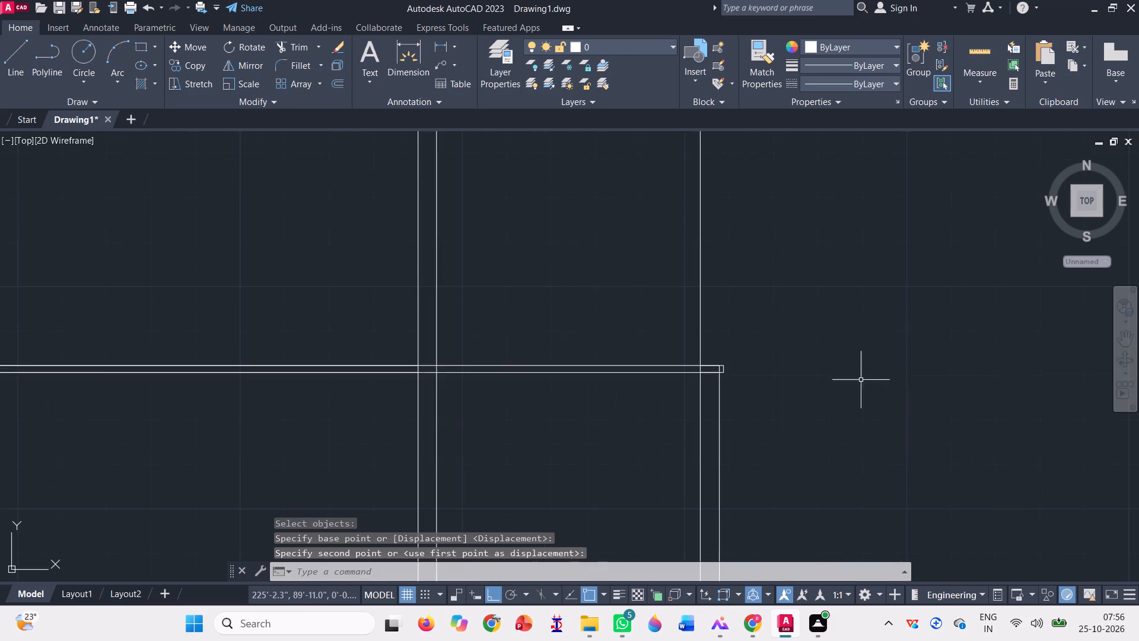
scroll(731, 402, "down", 1)
scroll(254, 394, "up", 3)
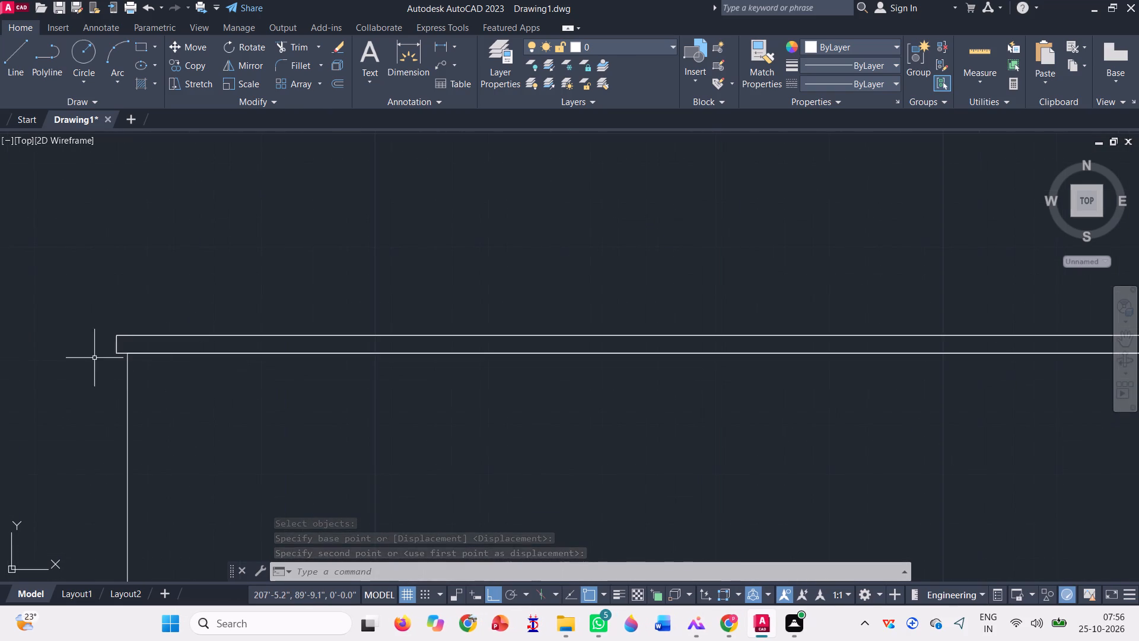
scroll(94, 356, "up", 4)
scroll(252, 288, "up", 4)
scroll(172, 364, "down", 4)
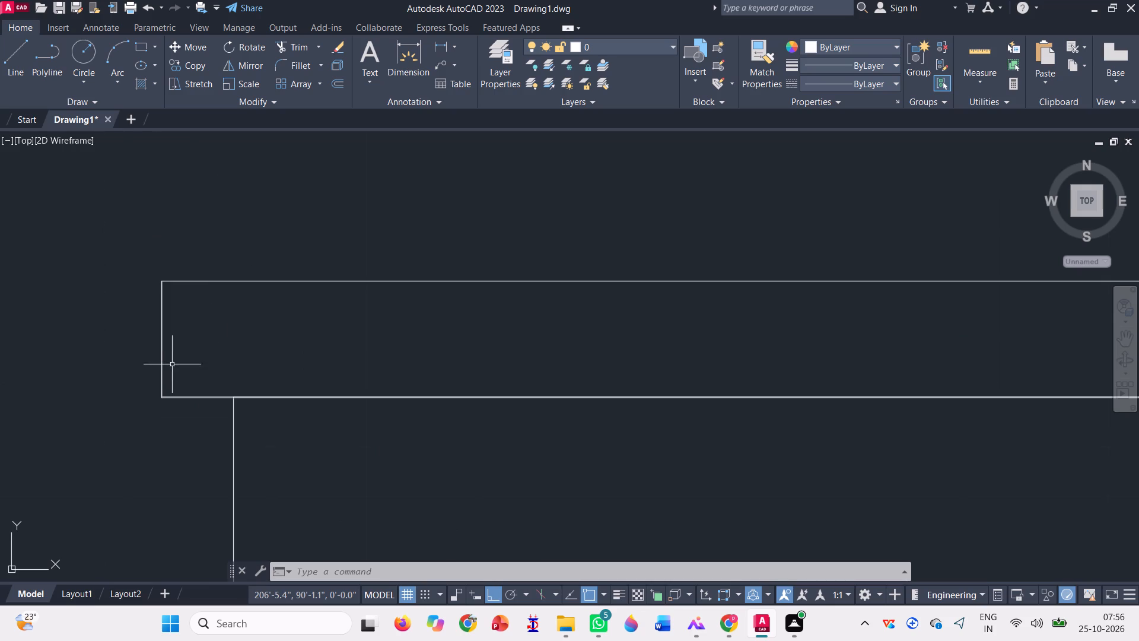
scroll(171, 389, "up", 4)
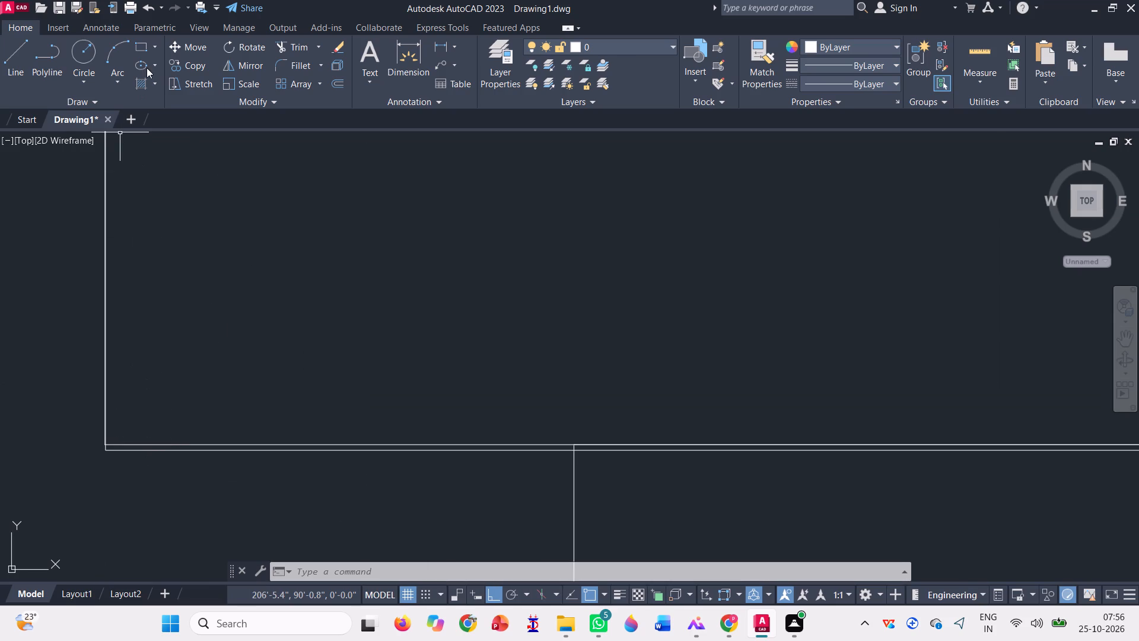
left_click(139, 47)
scroll(122, 446, "up", 4)
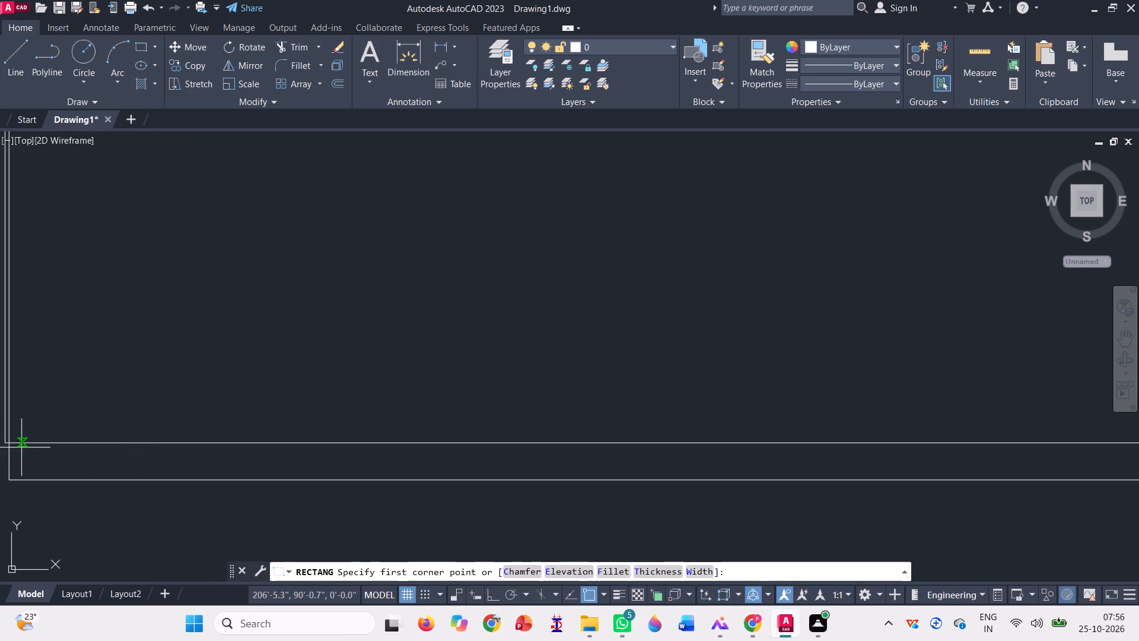
scroll(190, 430, "up", 1)
scroll(191, 429, "down", 2)
scroll(53, 438, "up", 4)
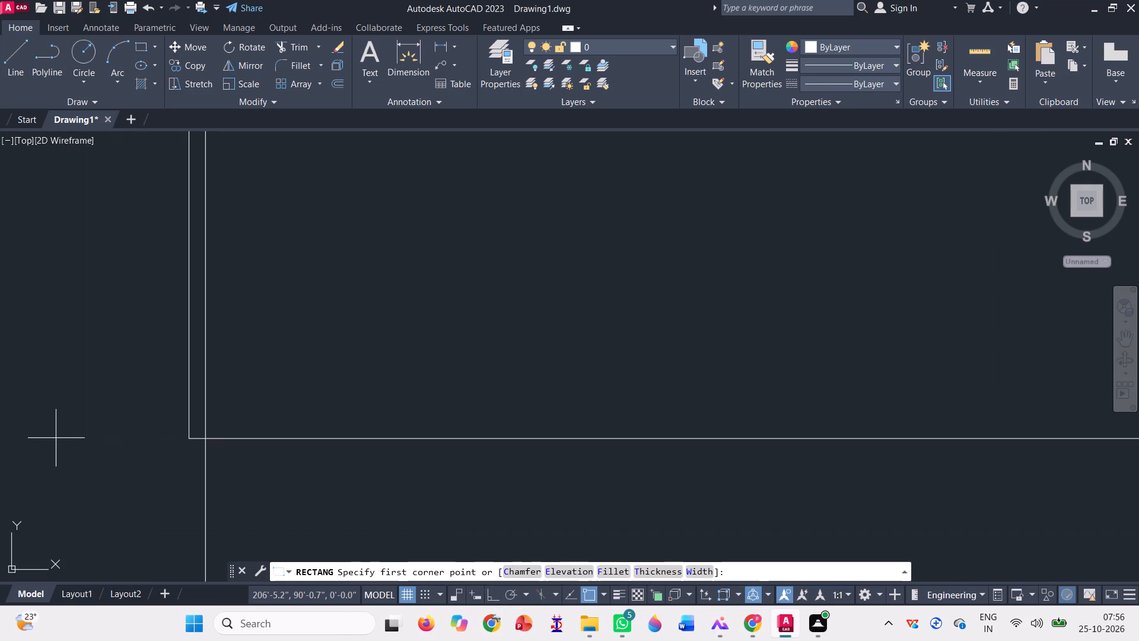
left_click(187, 439)
scroll(90, 416, "down", 6)
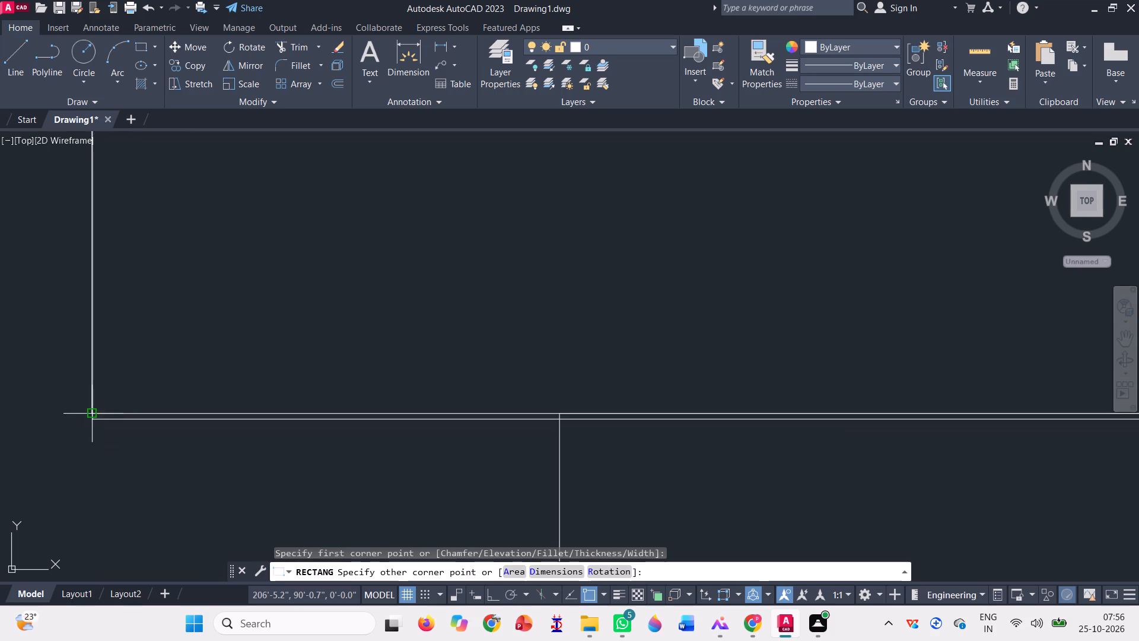
scroll(87, 412, "down", 10)
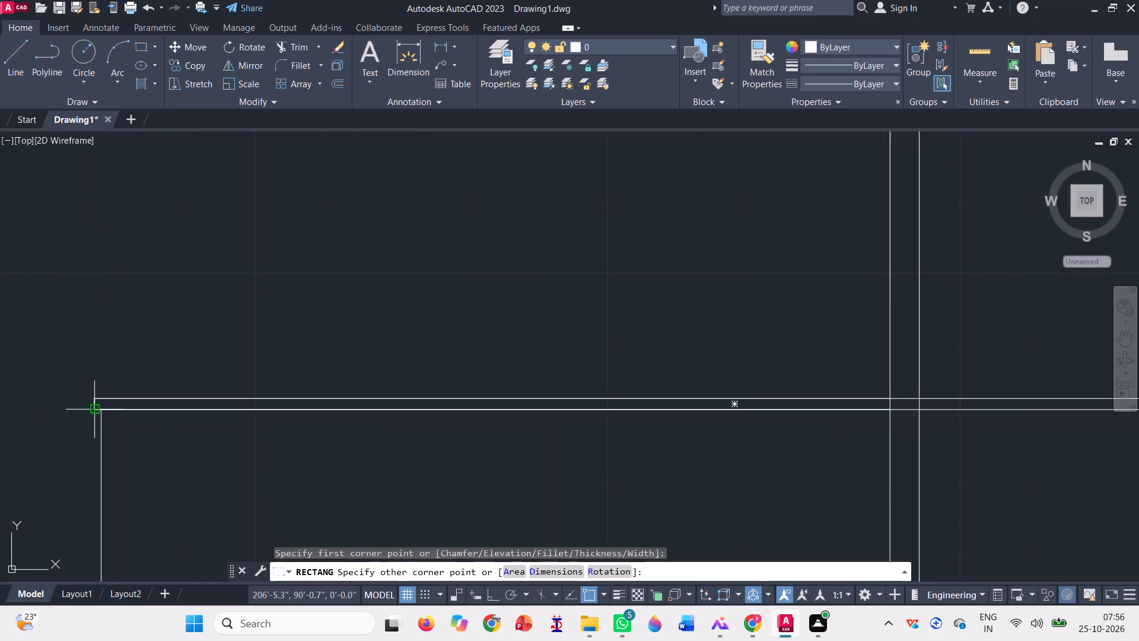
scroll(94, 410, "down", 2)
scroll(607, 407, "up", 4)
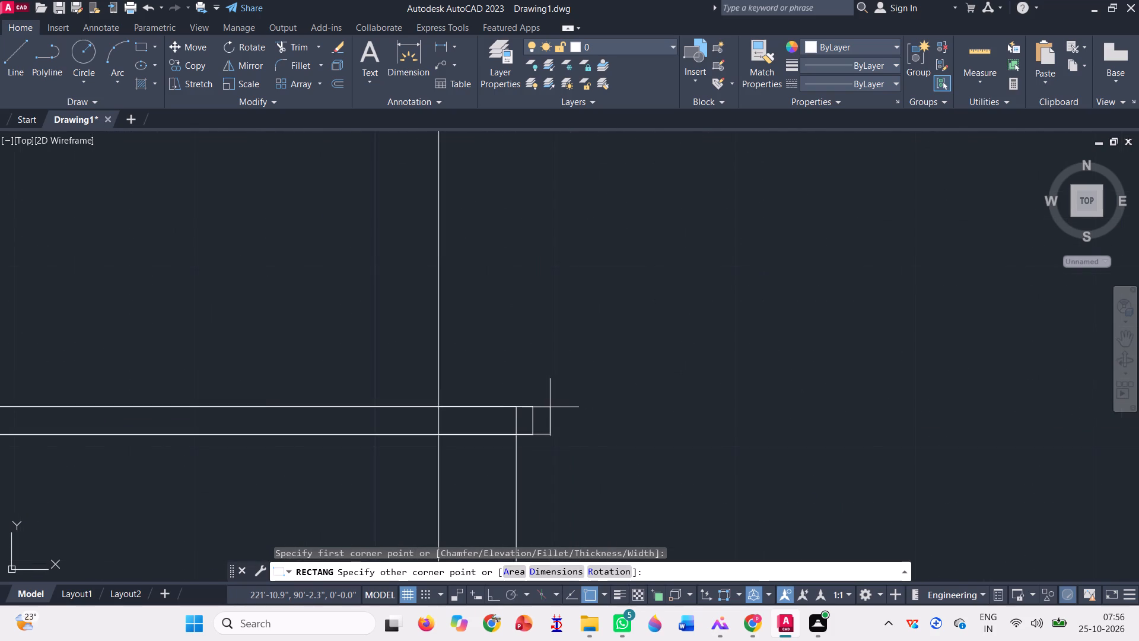
scroll(549, 407, "up", 3)
scroll(466, 406, "up", 4)
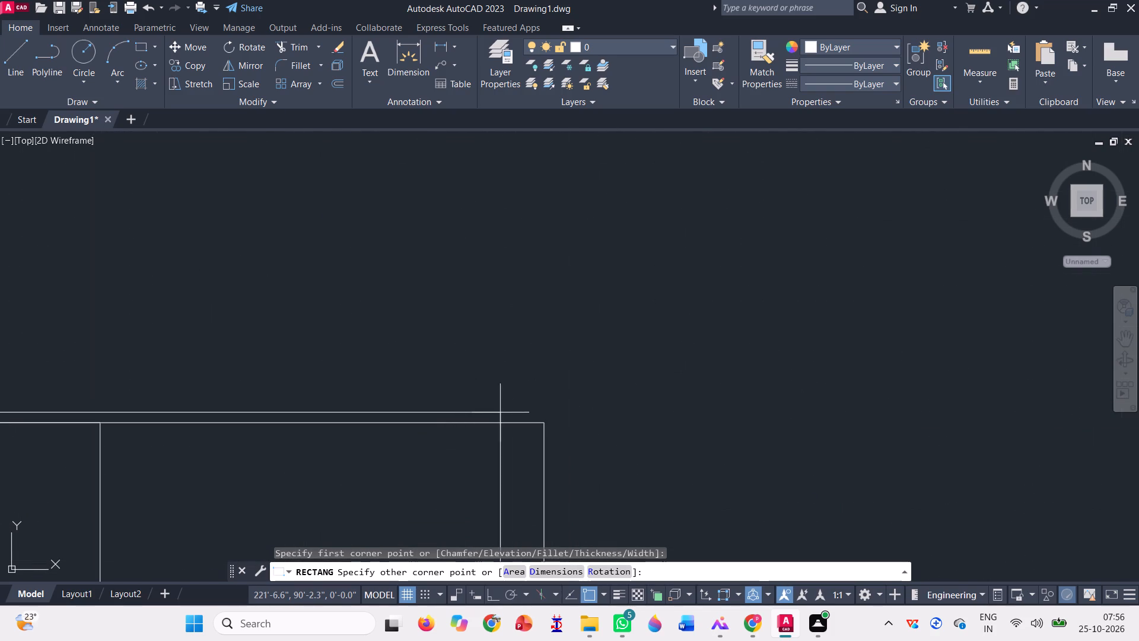
left_click(545, 427)
scroll(656, 396, "down", 5)
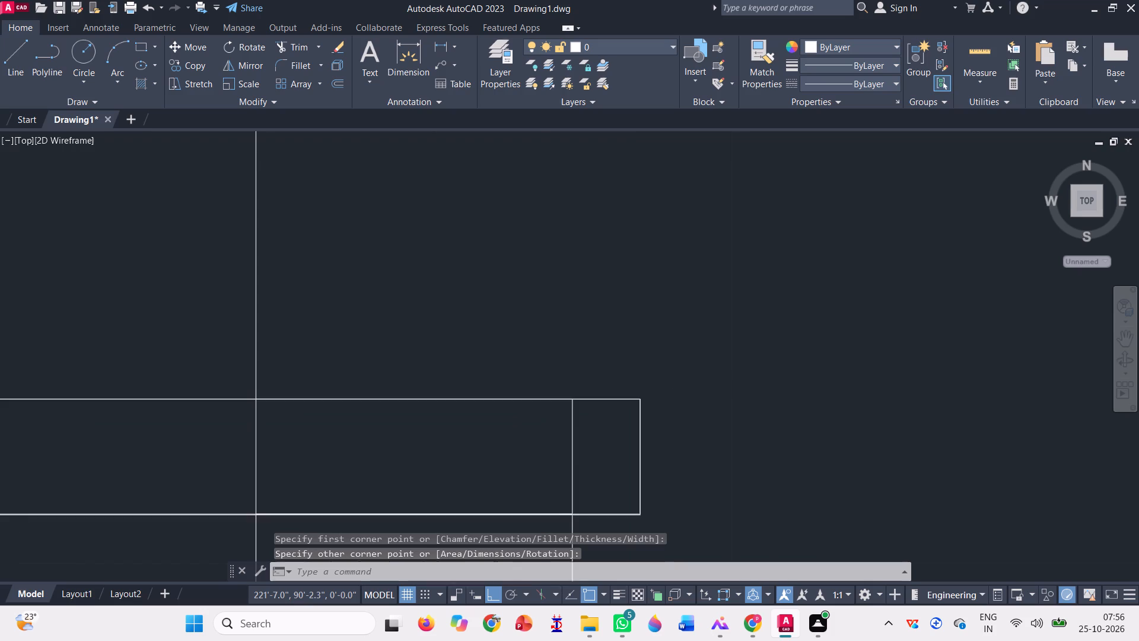
Delete the short rectangle at the band's east end, between the two vertical lines.
scroll(721, 379, "down", 1)
left_click(674, 400)
left_click(639, 398)
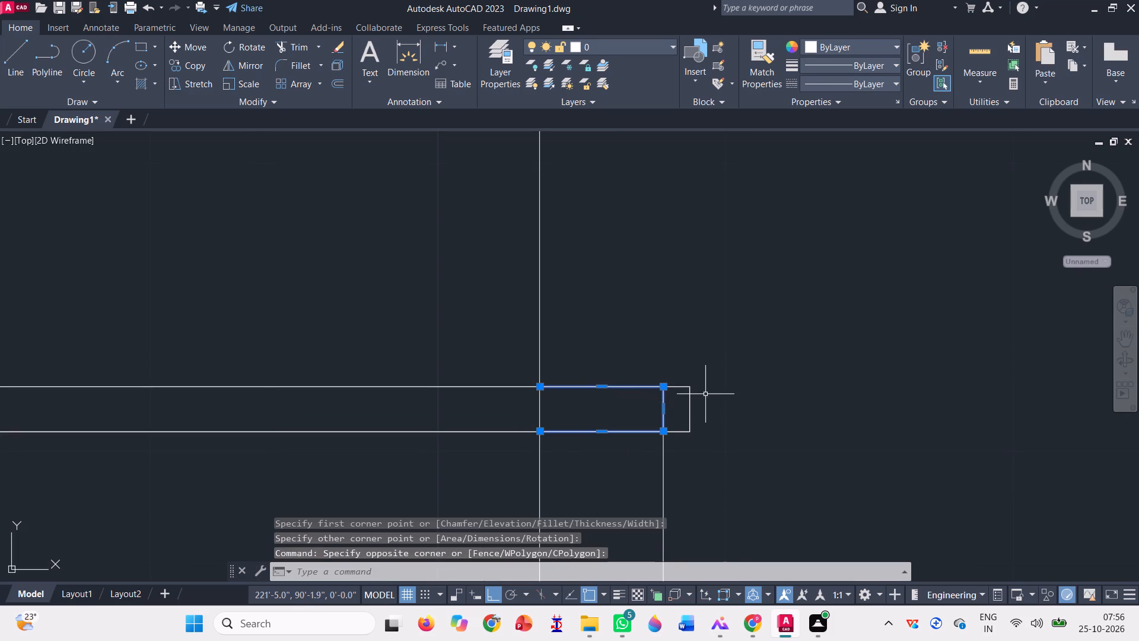
key("Delete")
Delete one of the overlapping long thin rectangles, picking it near the band's west end.
scroll(704, 375, "down", 5)
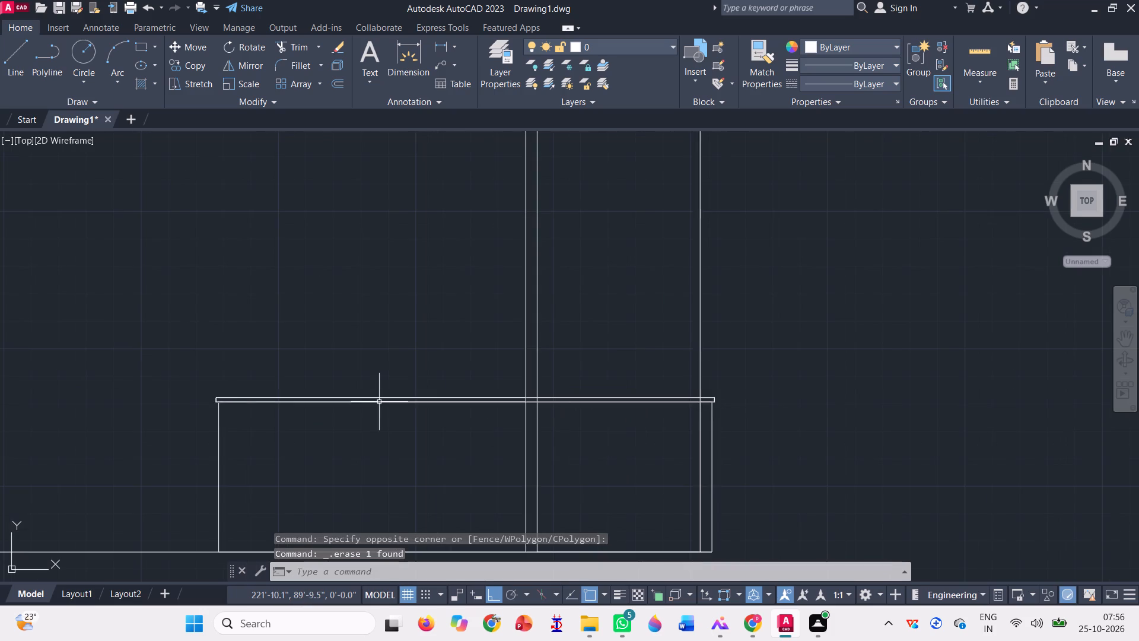
scroll(210, 398, "up", 4)
scroll(281, 421, "up", 4)
scroll(327, 392, "down", 3)
scroll(198, 448, "up", 2)
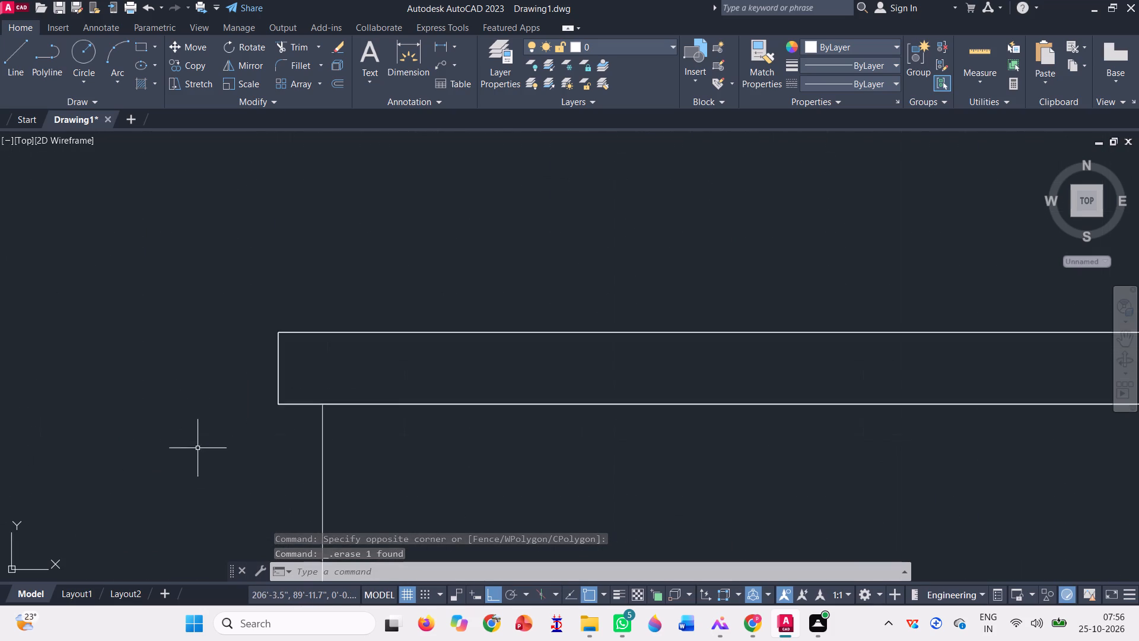
scroll(198, 448, "up", 1)
scroll(507, 328, "up", 5)
scroll(505, 417, "down", 2)
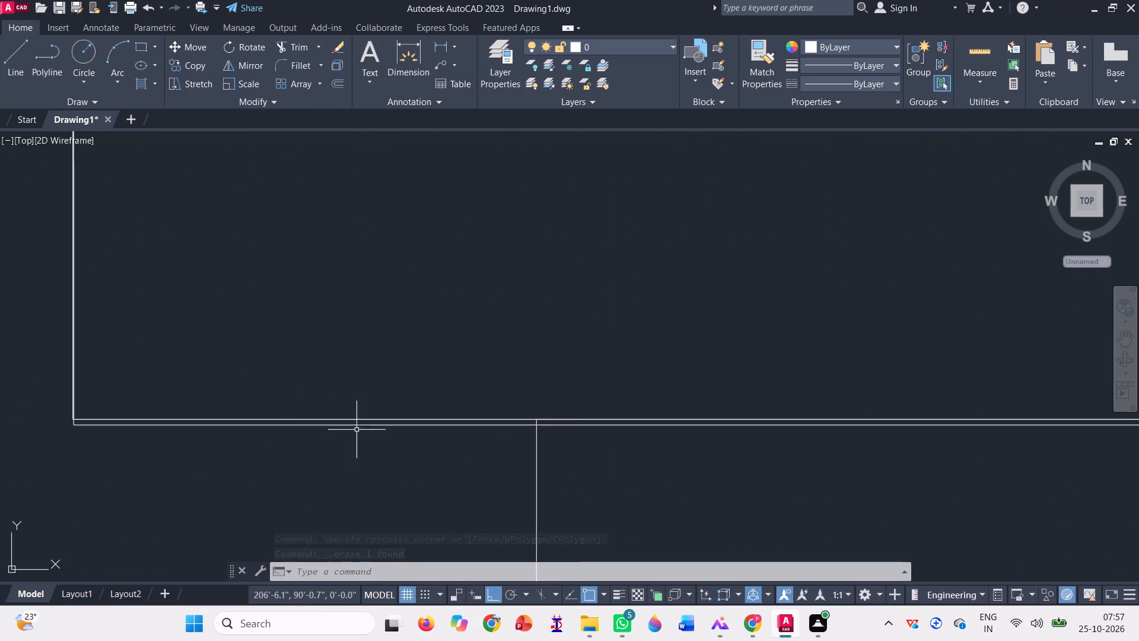
scroll(84, 442, "up", 4)
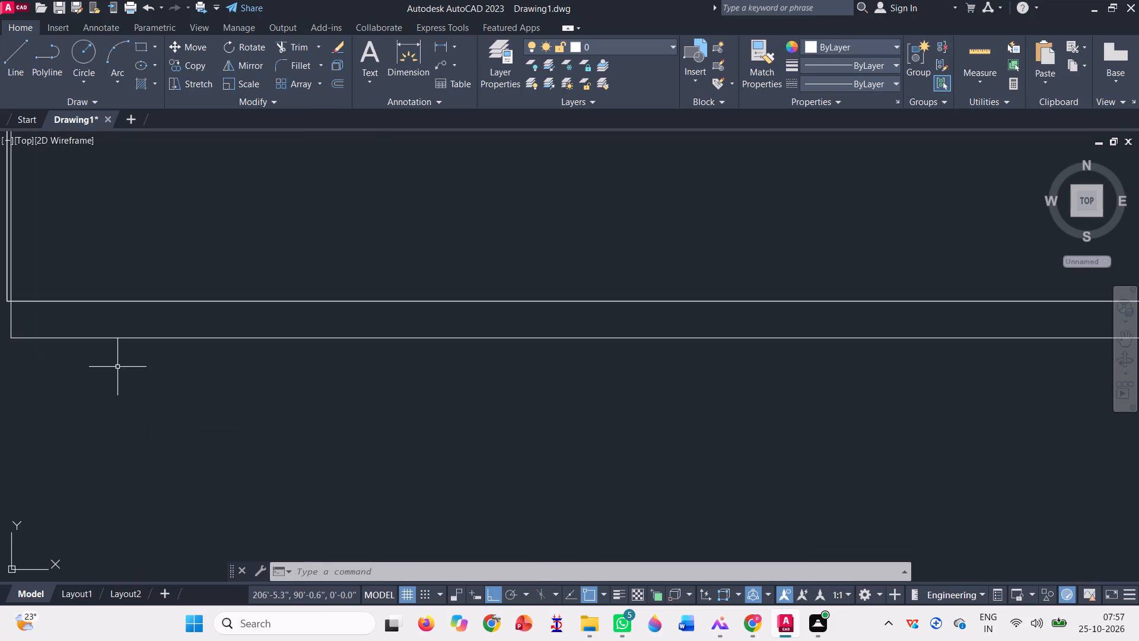
left_click(117, 365)
left_click(89, 325)
scroll(145, 370, "down", 9)
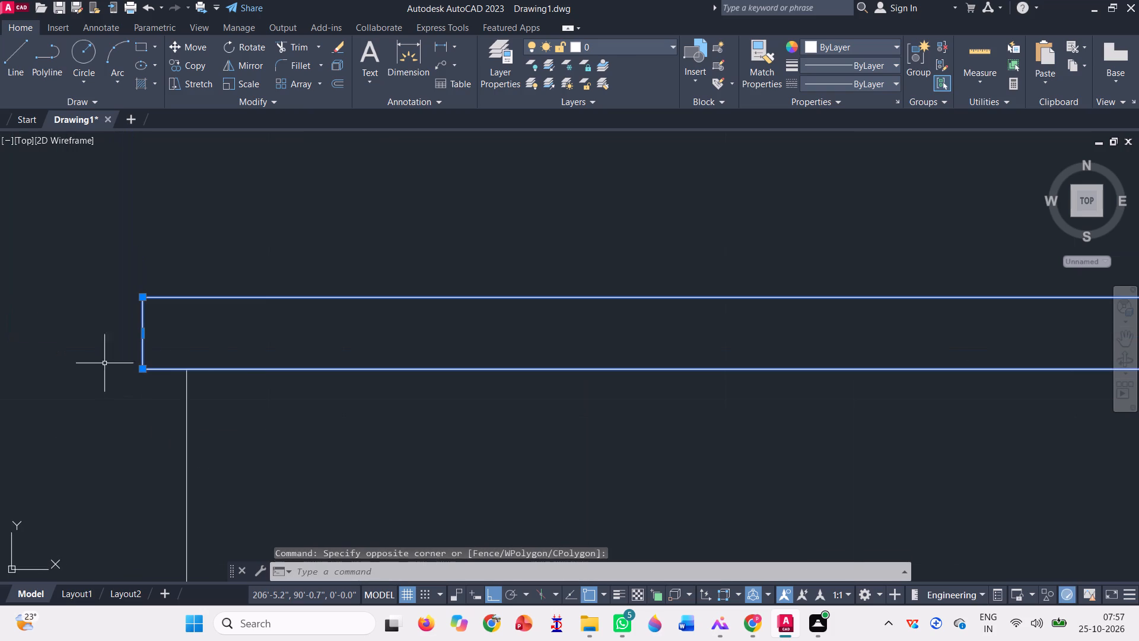
key("Delete")
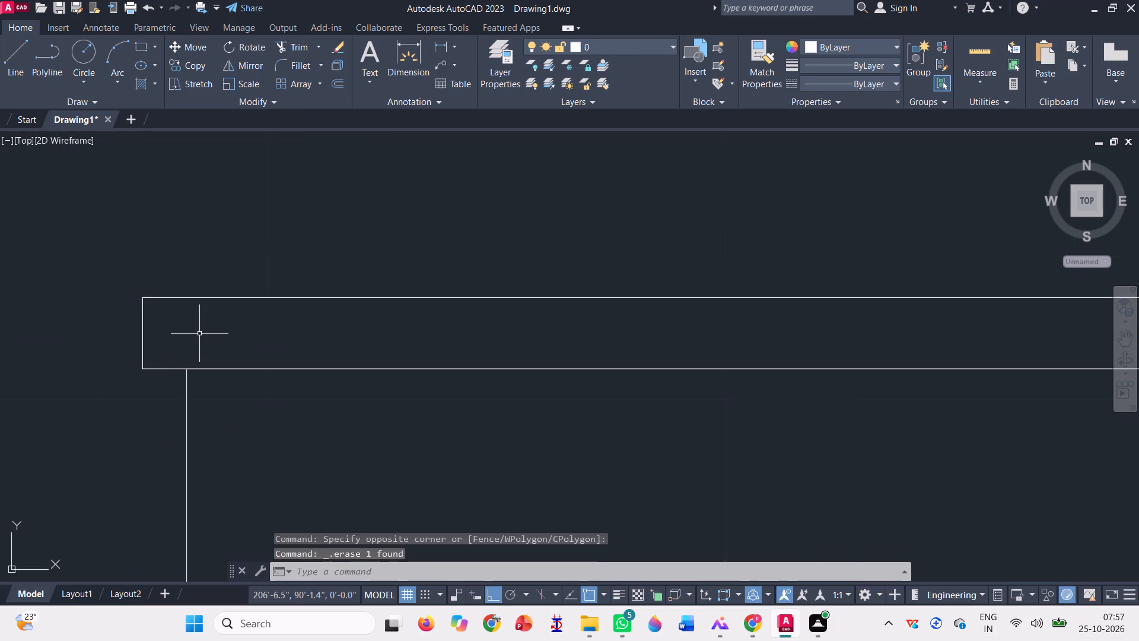
Trim the overlapping lower edge of the band near its east end, between the tall vertical line and the outer east line.
scroll(144, 320, "up", 3)
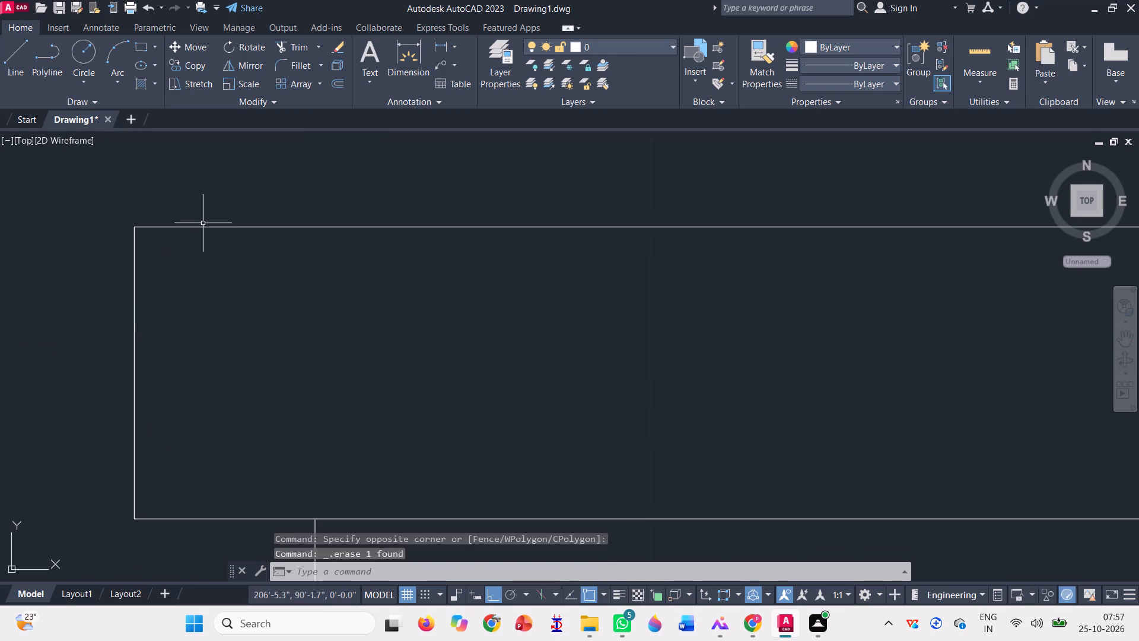
scroll(132, 310, "down", 7)
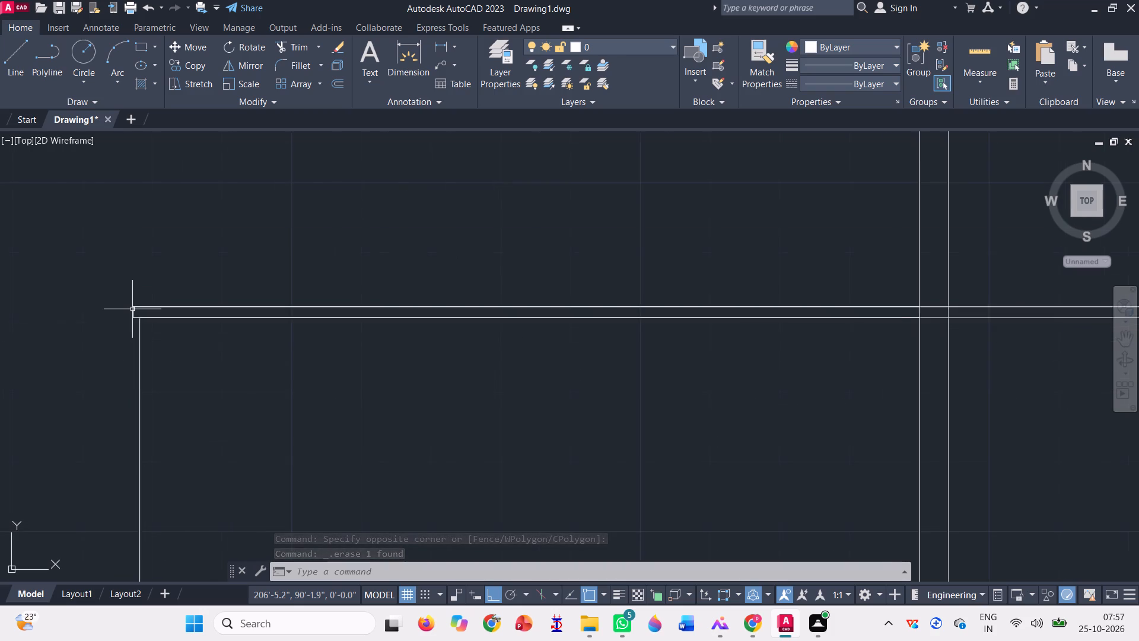
scroll(132, 309, "down", 2)
scroll(613, 307, "up", 6)
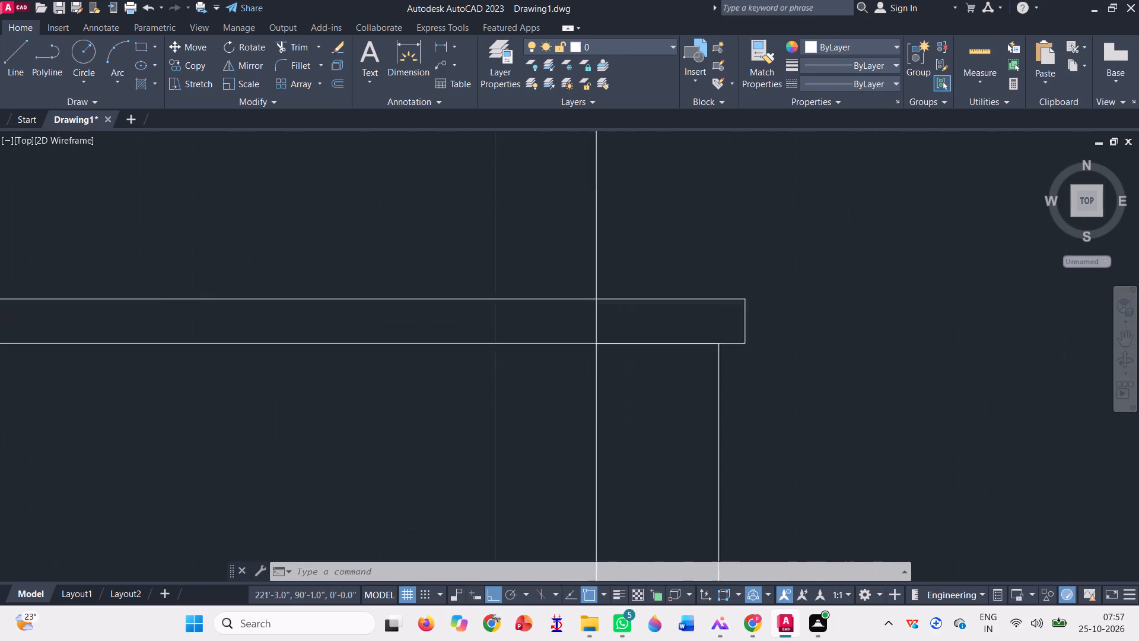
scroll(637, 335, "up", 2)
scroll(586, 348, "down", 3)
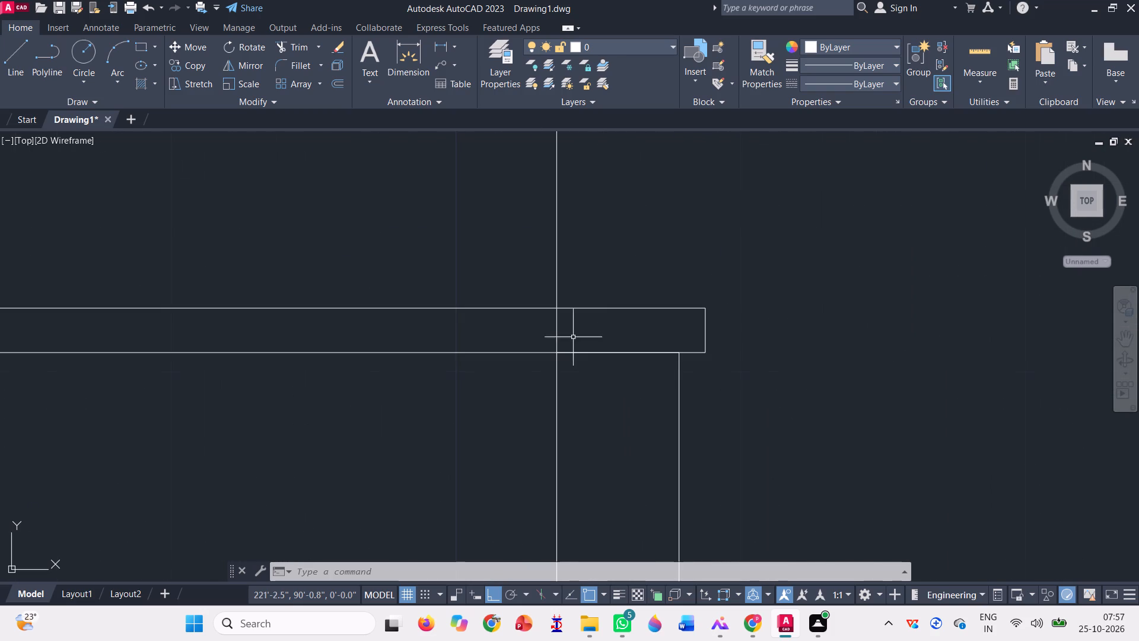
left_click(291, 48)
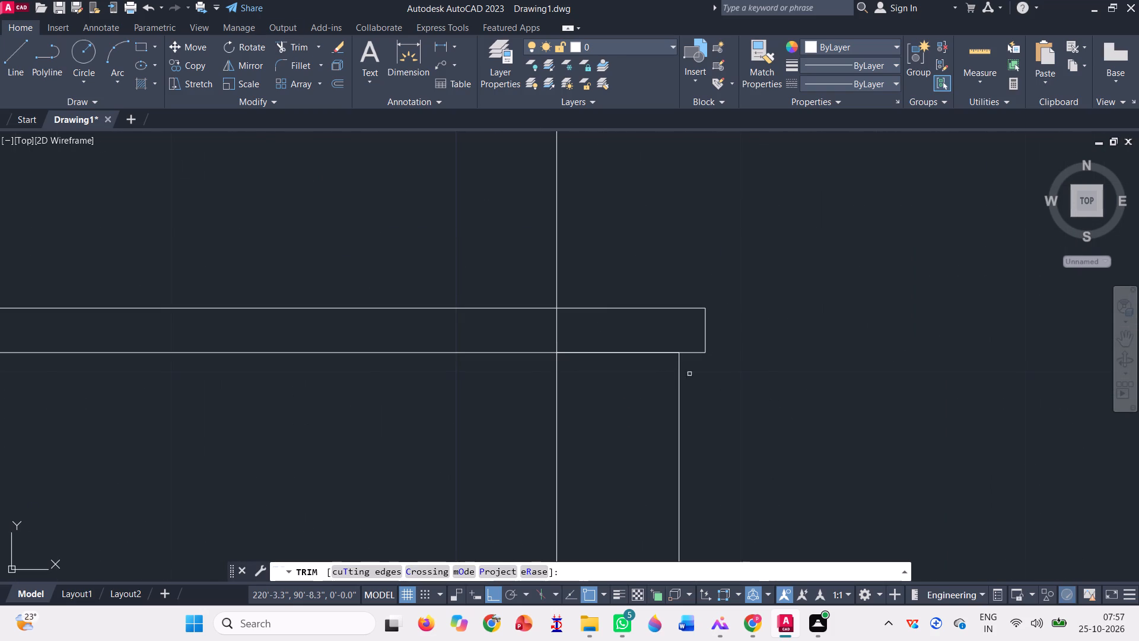
left_click(640, 353)
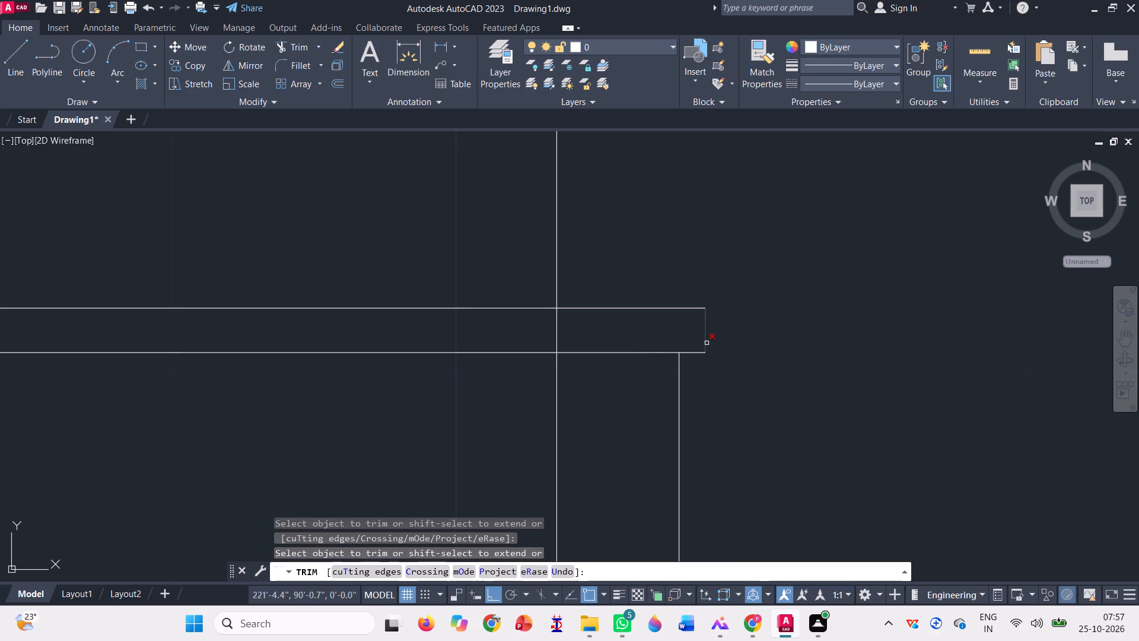
left_click(707, 343)
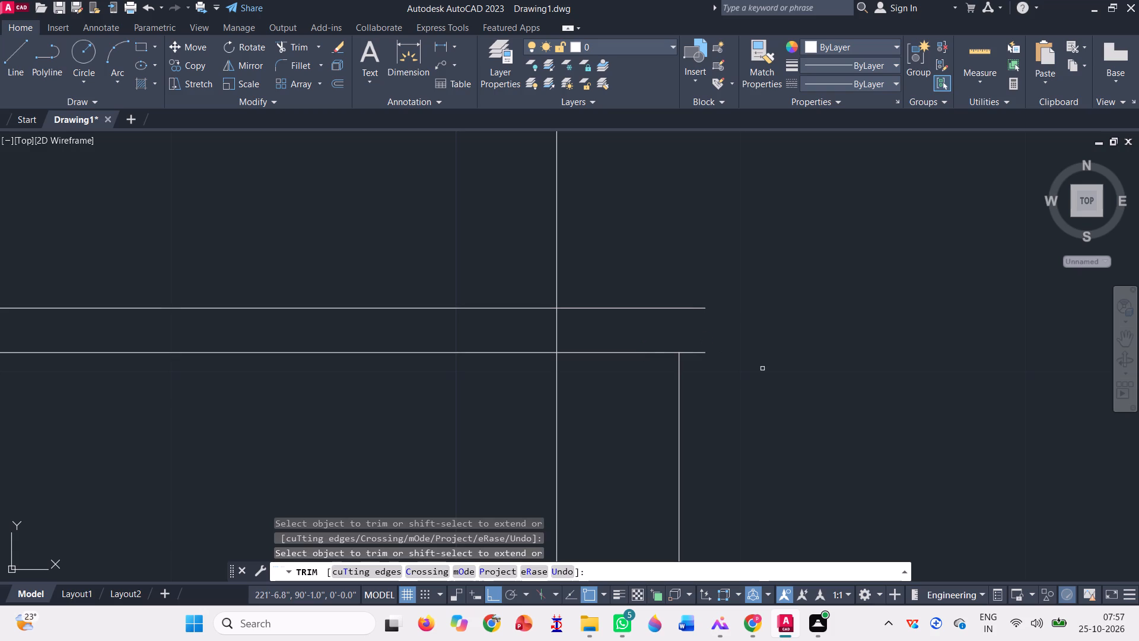
key("ctrl+z")
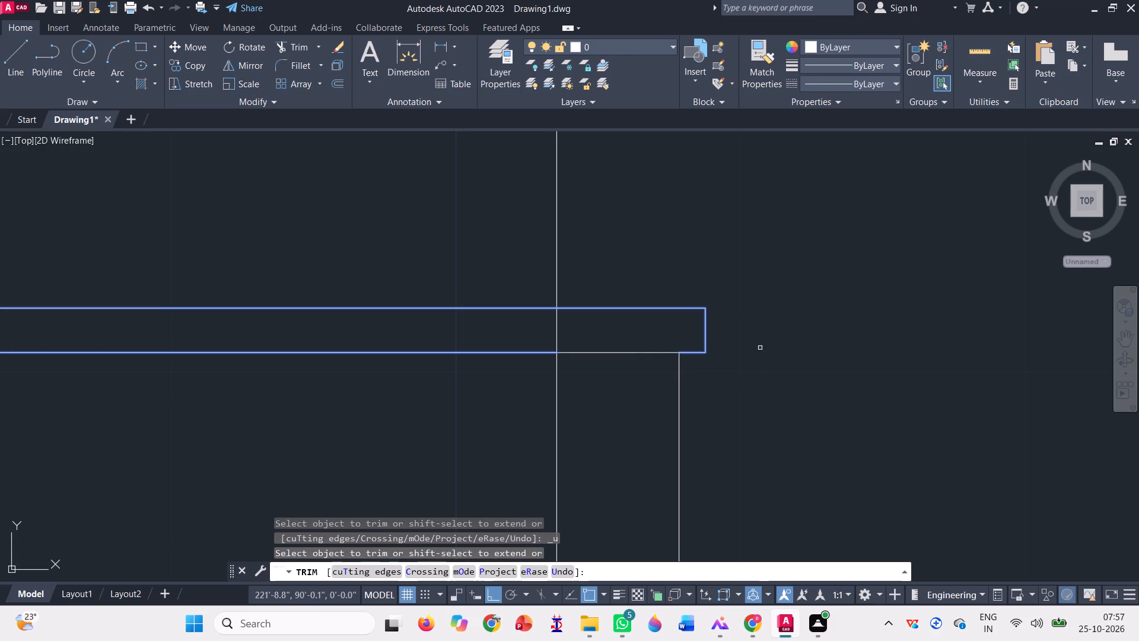
Trim the overlapping duplicate segments along the band's upper and lower edges and west end, west of the tall vertical lines.
scroll(760, 346, "down", 6)
scroll(569, 332, "up", 3)
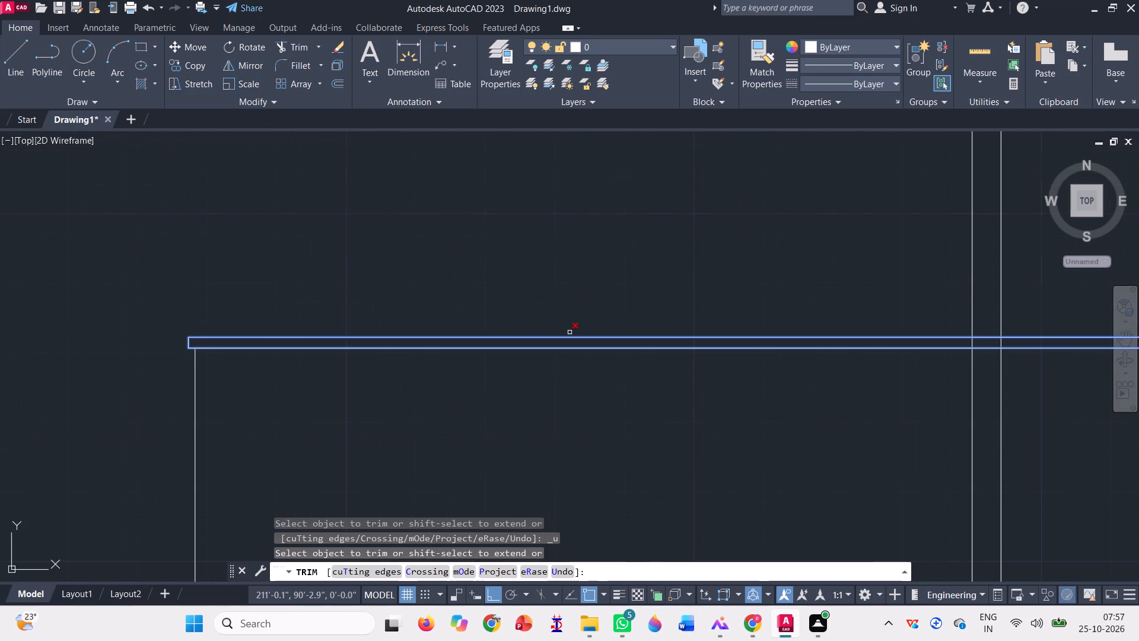
left_click(569, 336)
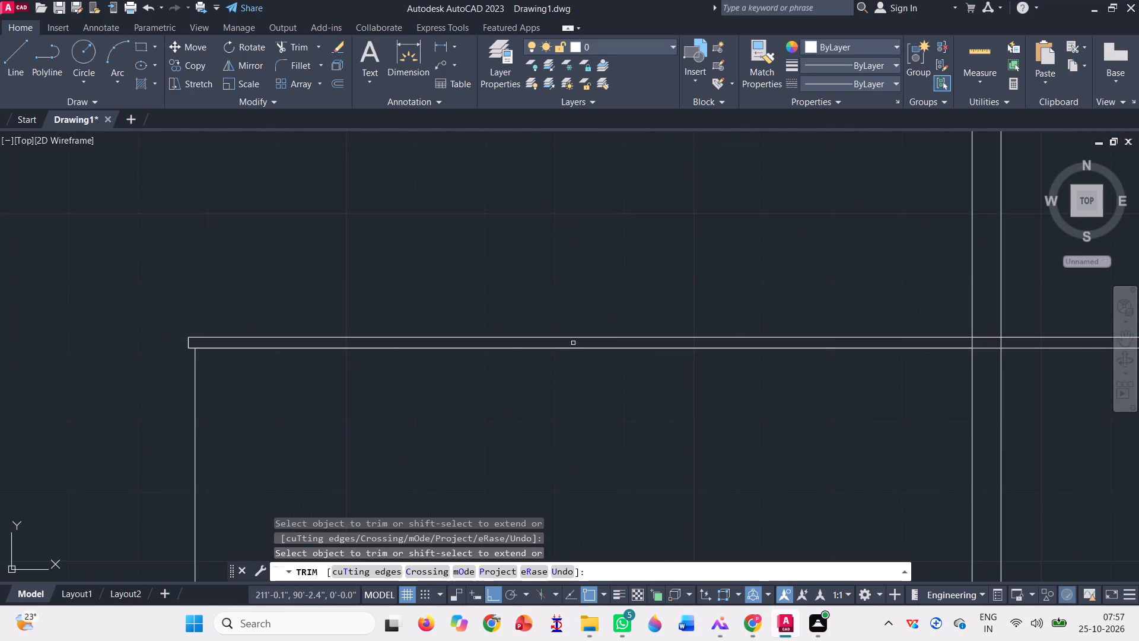
left_click(530, 347)
left_click(189, 340)
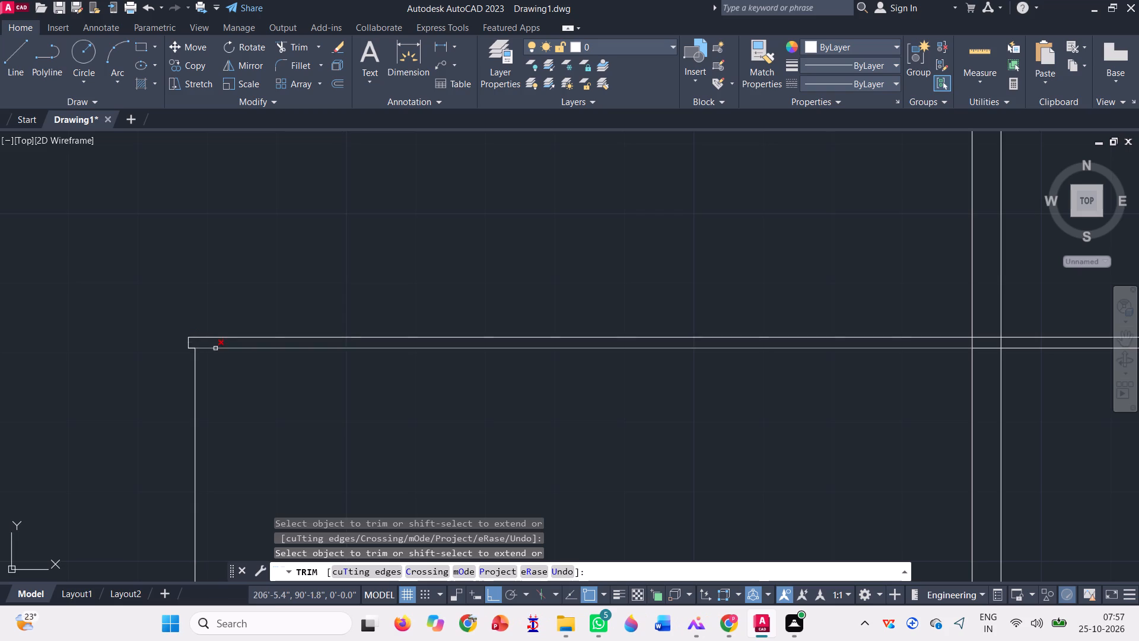
scroll(217, 348, "up", 2)
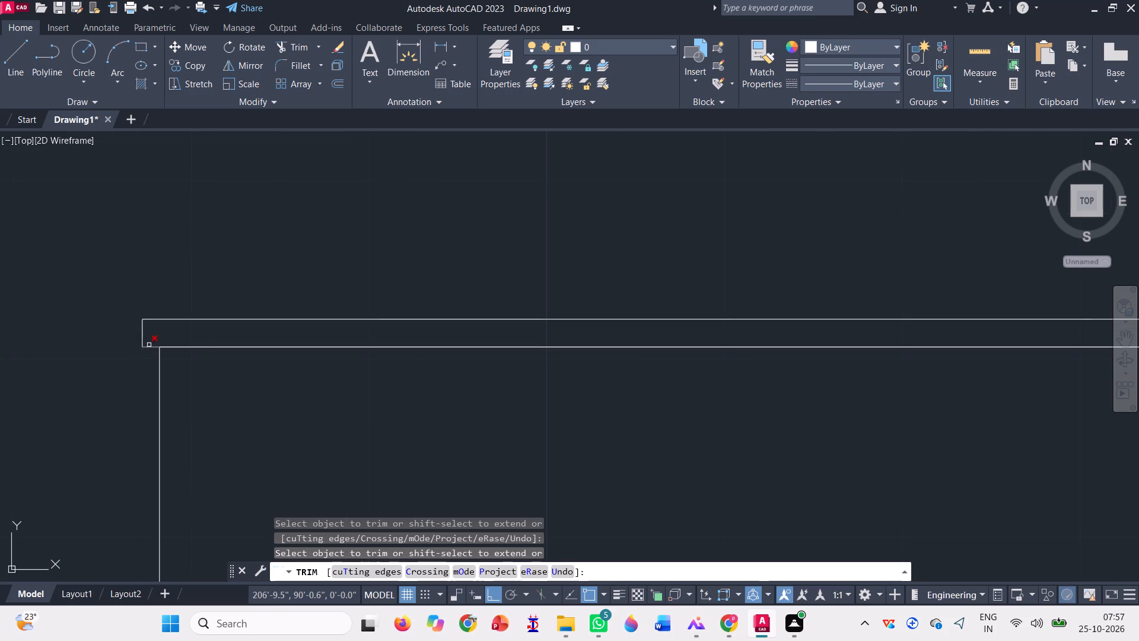
left_click(149, 345)
left_click(183, 348)
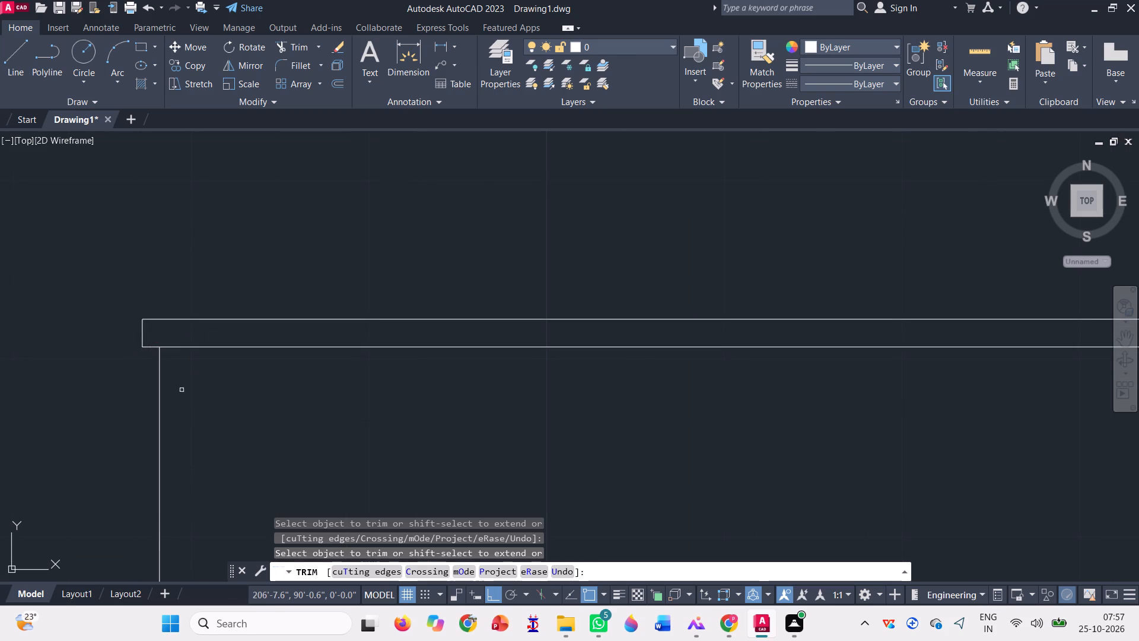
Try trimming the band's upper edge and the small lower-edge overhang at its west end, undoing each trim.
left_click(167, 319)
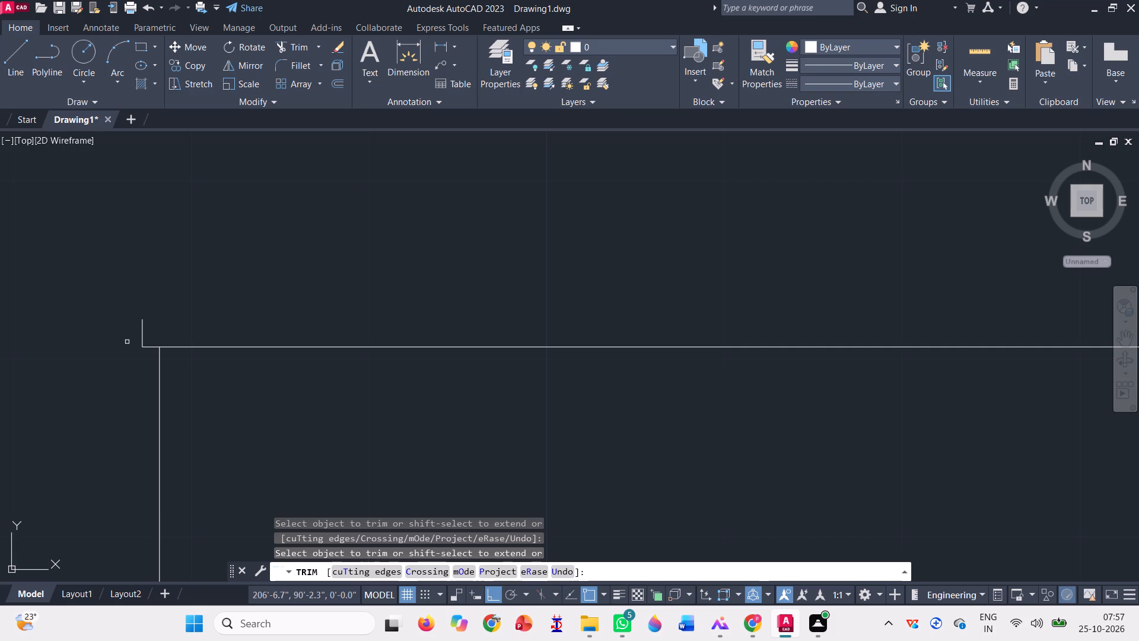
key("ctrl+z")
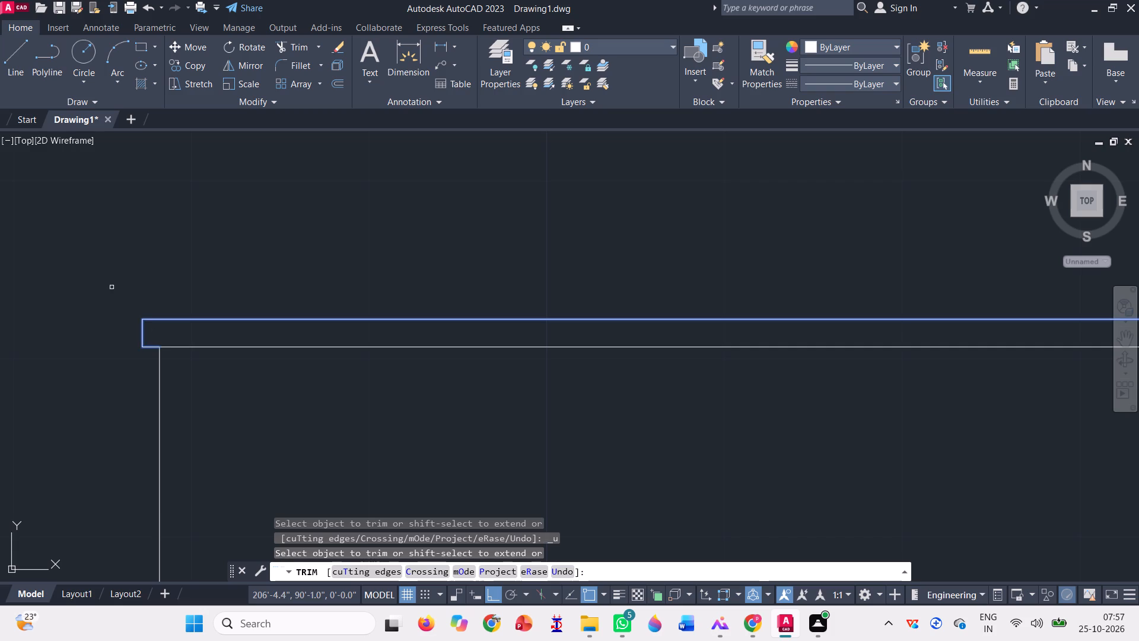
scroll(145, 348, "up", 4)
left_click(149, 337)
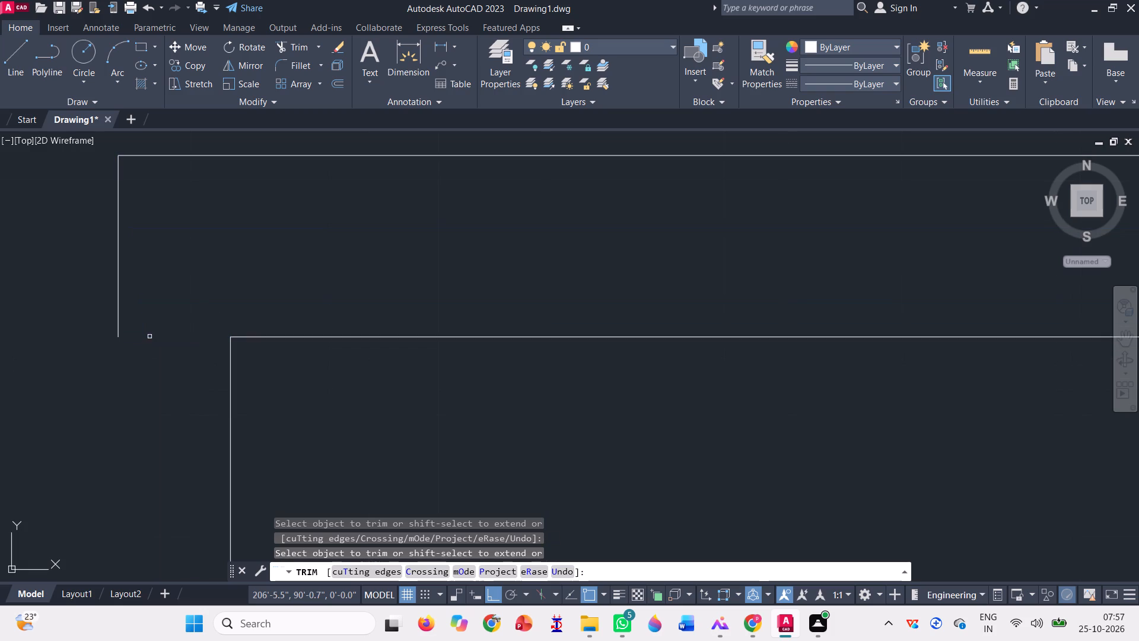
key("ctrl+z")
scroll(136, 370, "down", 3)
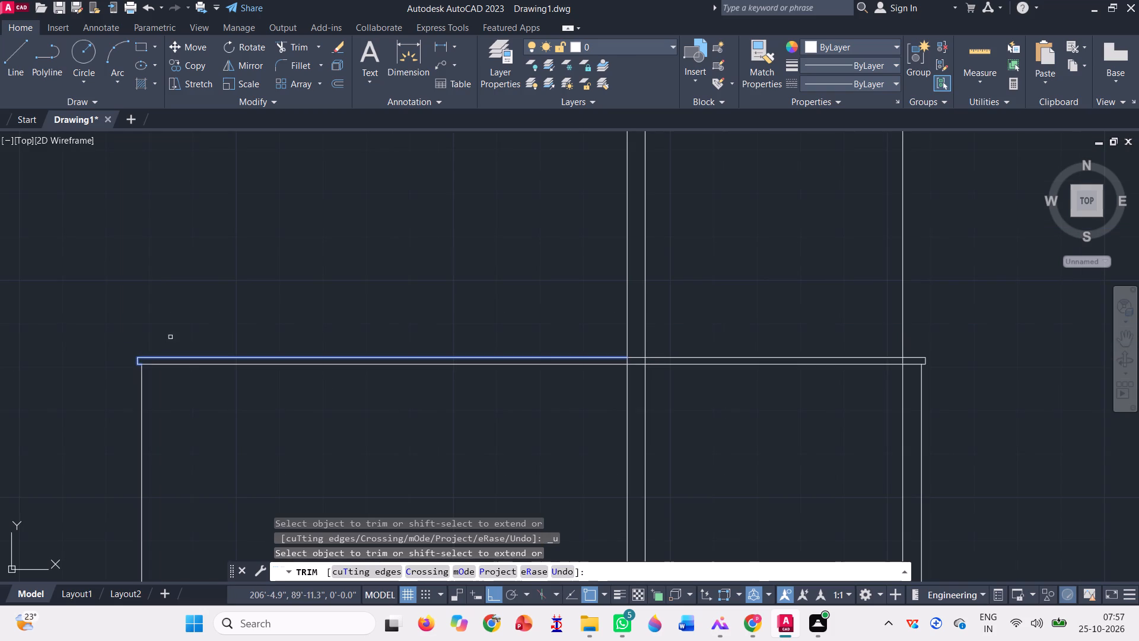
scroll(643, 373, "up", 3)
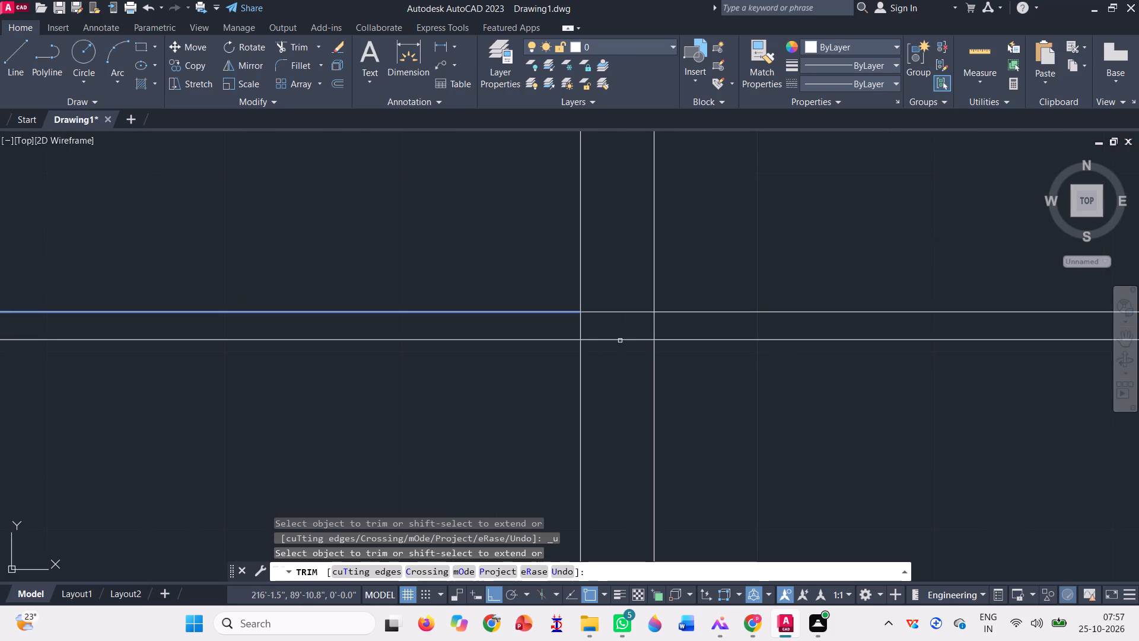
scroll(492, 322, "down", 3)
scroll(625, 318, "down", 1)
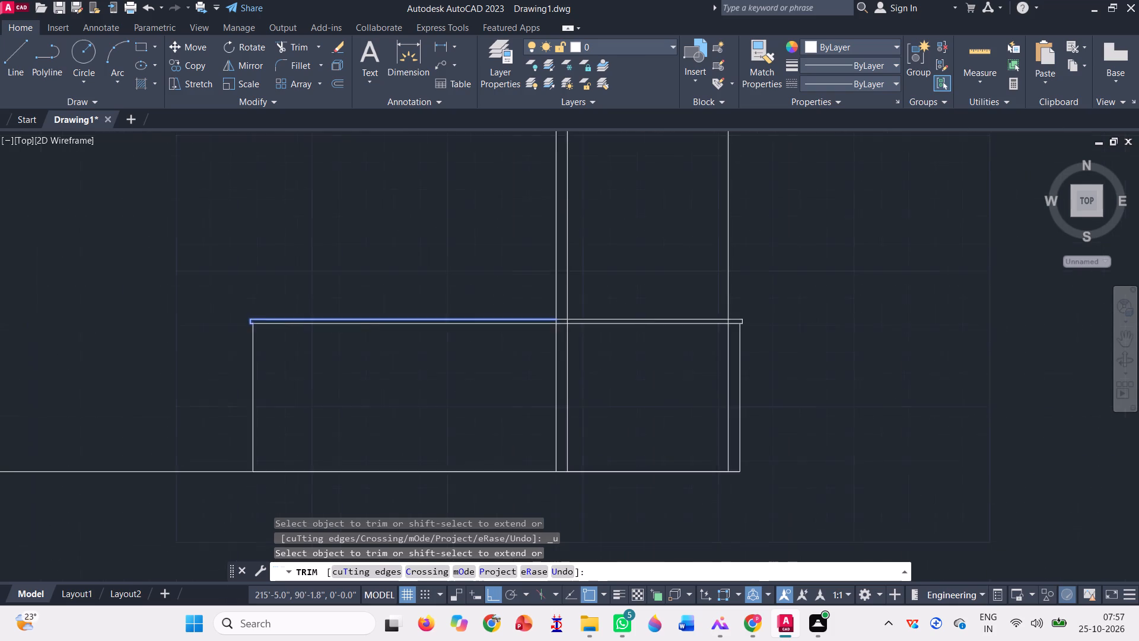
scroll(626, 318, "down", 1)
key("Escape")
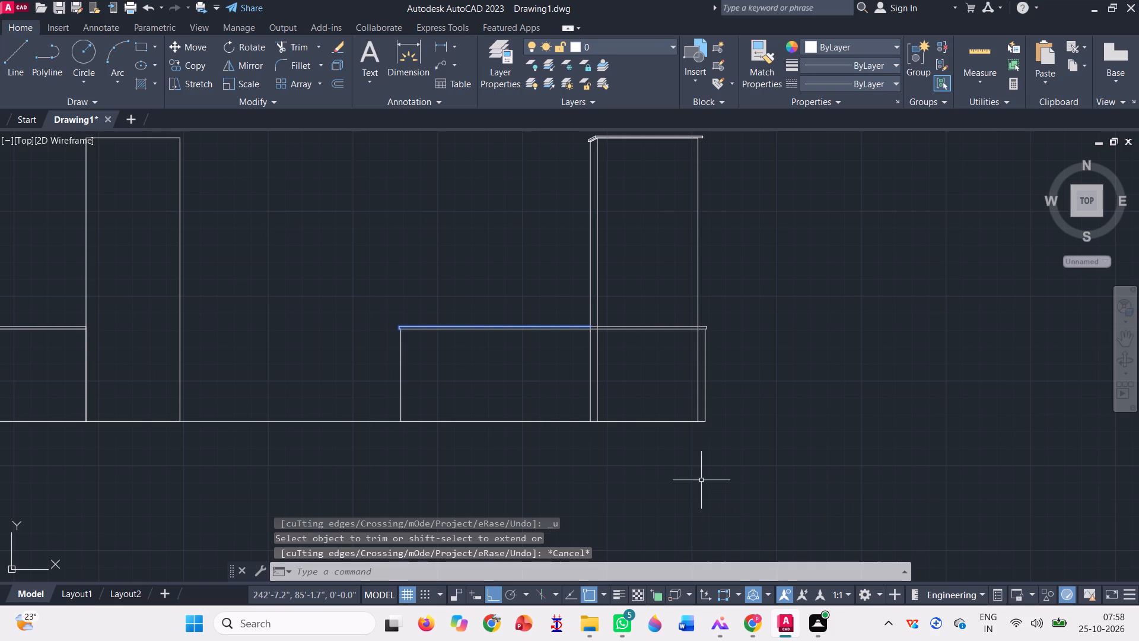
Draw a line just below the band's lower edge, from the short west vertical across to the outer east vertical line.
scroll(693, 503, "down", 1)
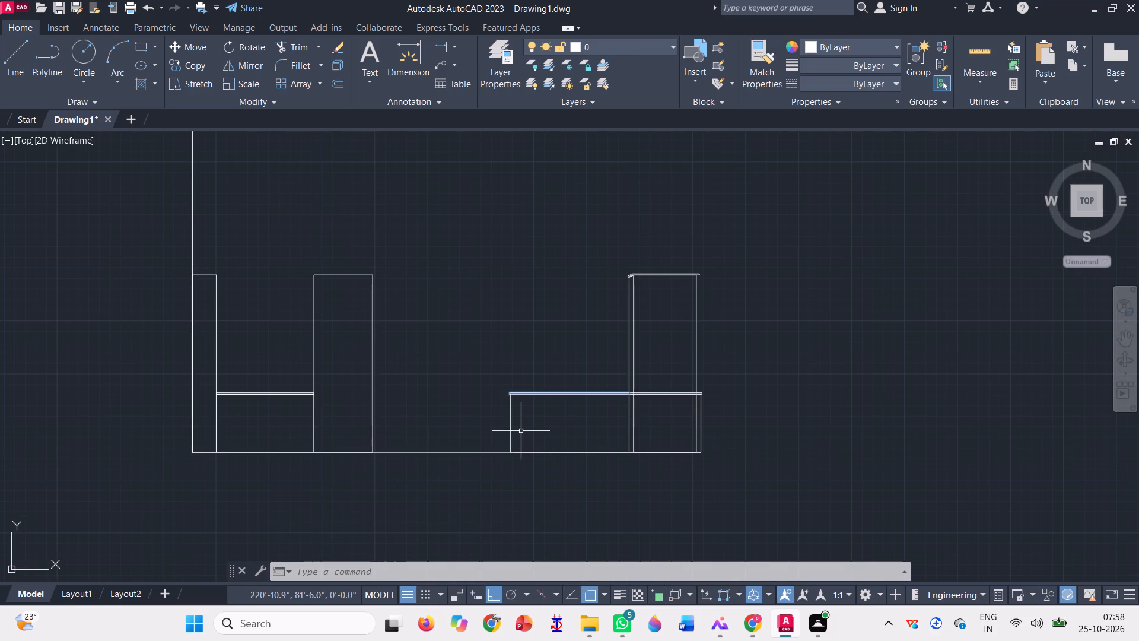
key("l")
key("Return")
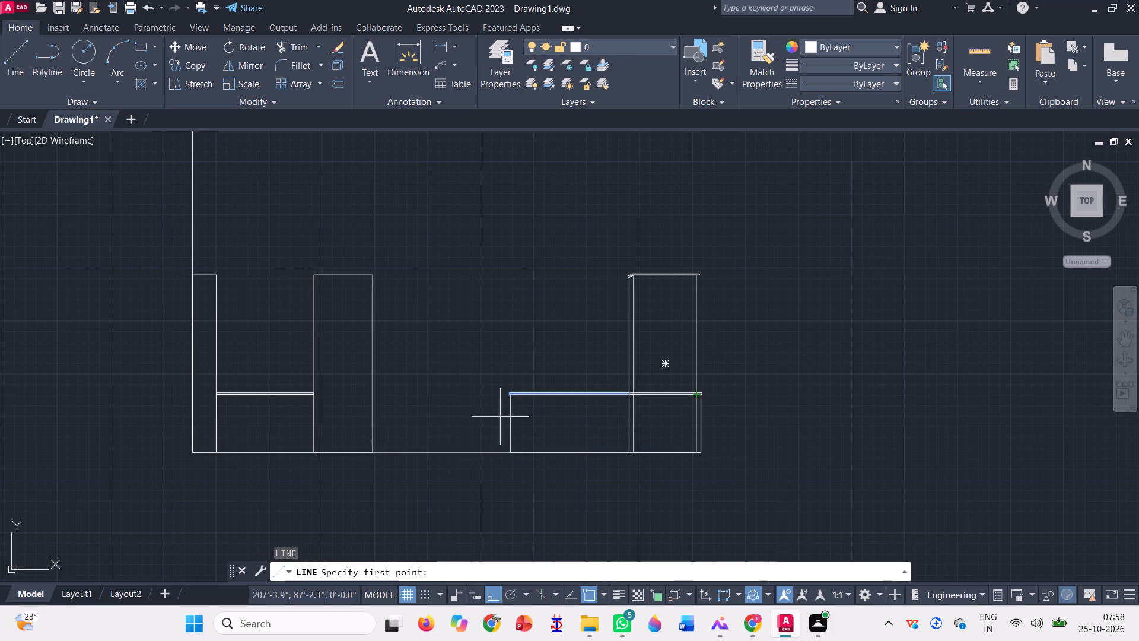
scroll(521, 424, "up", 1)
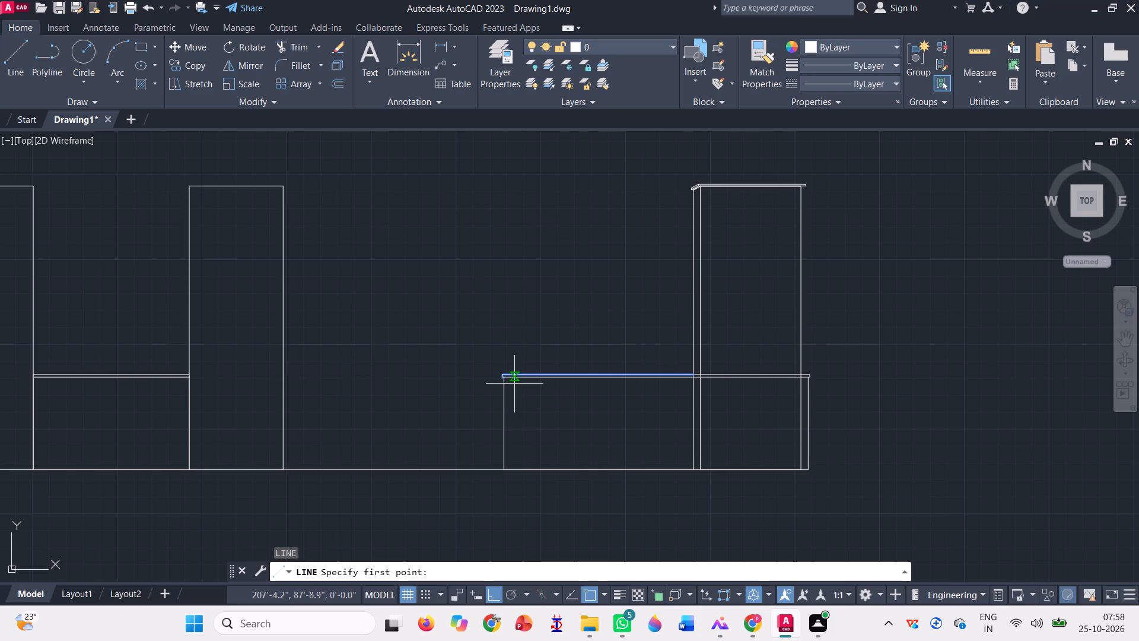
scroll(524, 402, "up", 3)
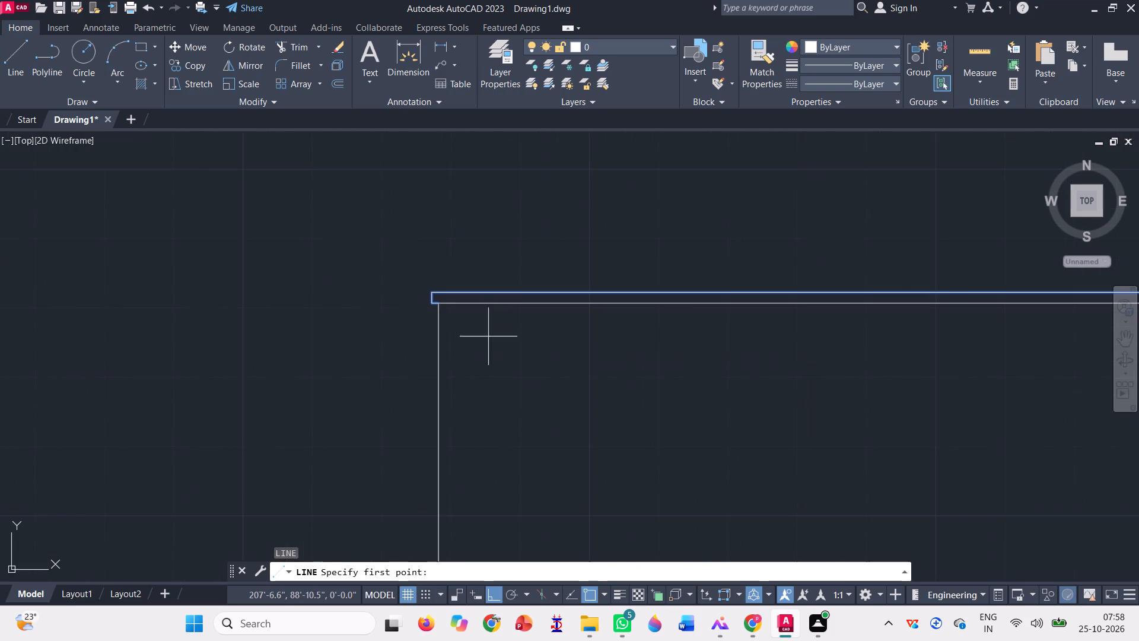
scroll(462, 315, "up", 4)
left_click(304, 236)
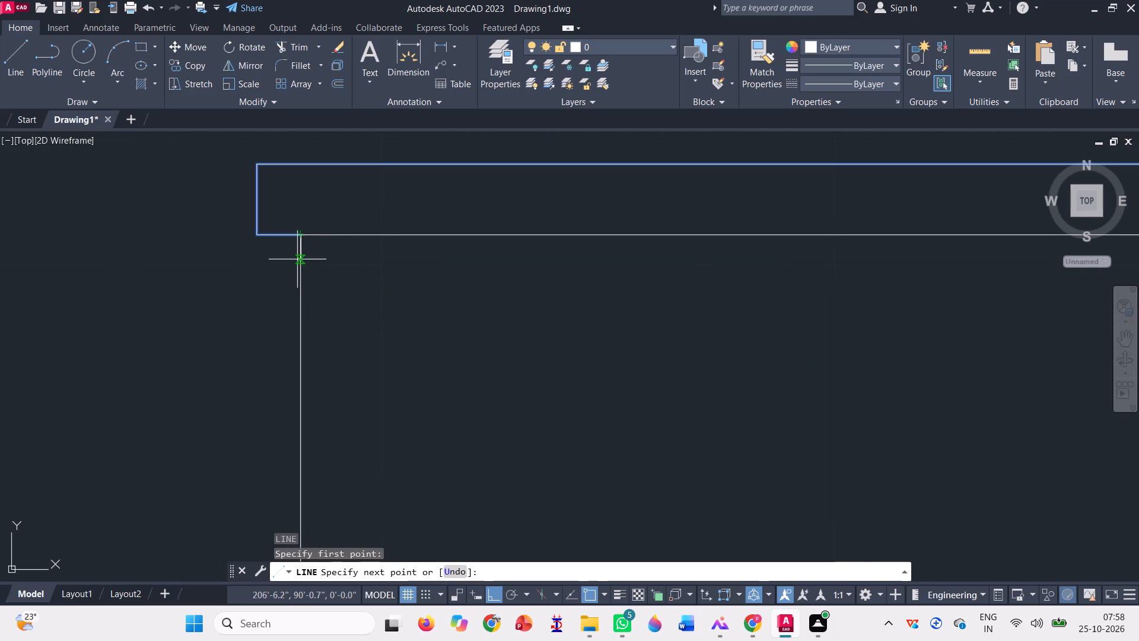
left_click(299, 247)
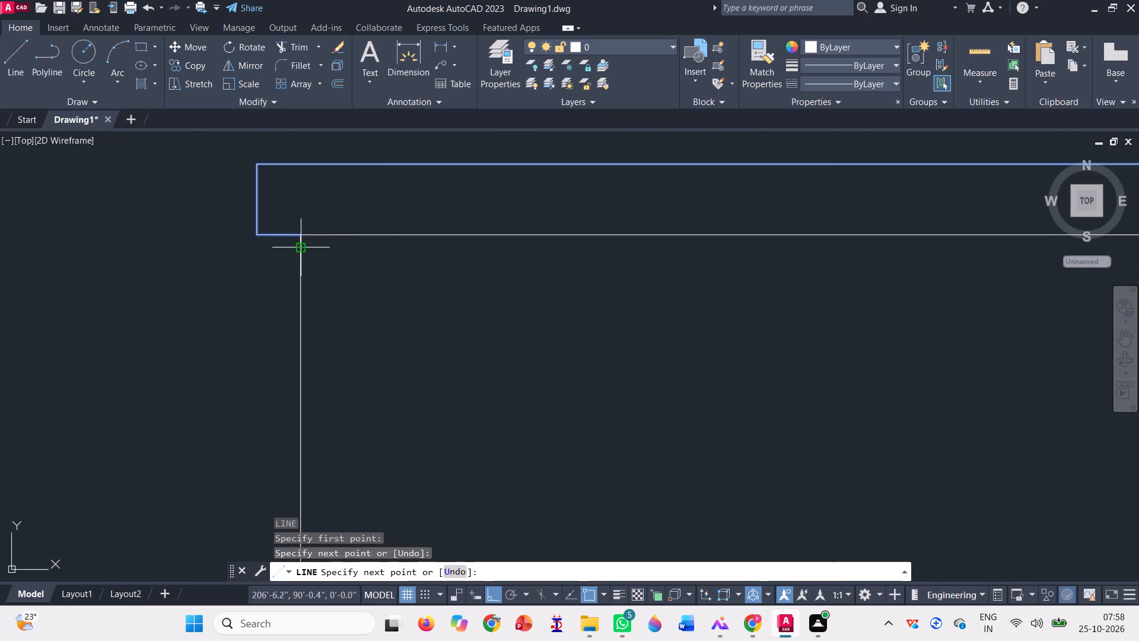
scroll(282, 329, "down", 5)
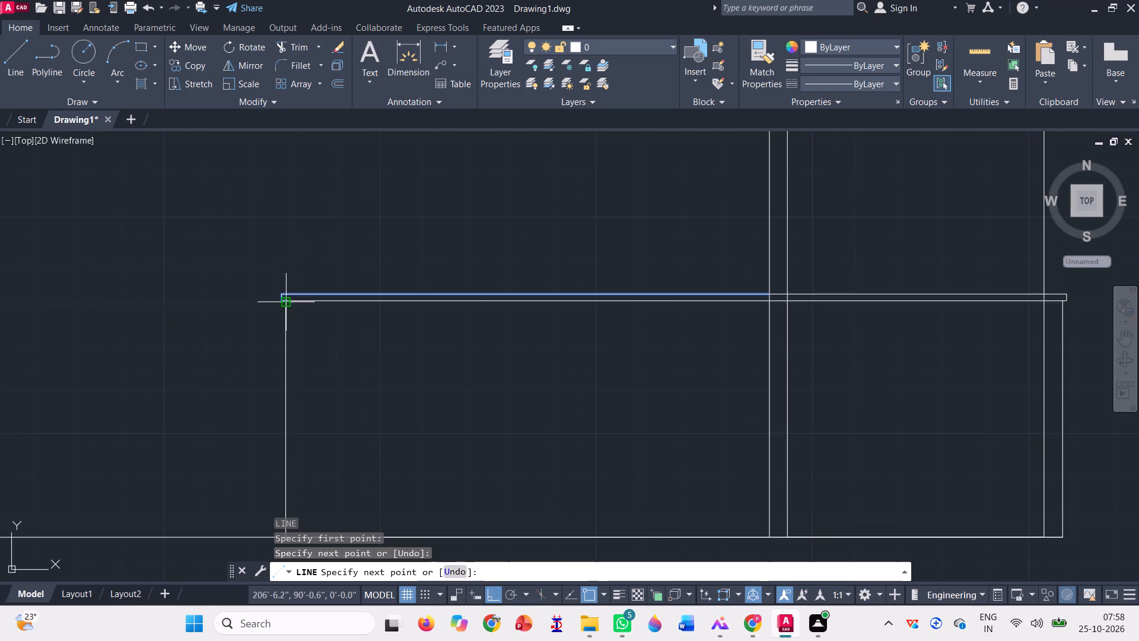
scroll(757, 306, "up", 5)
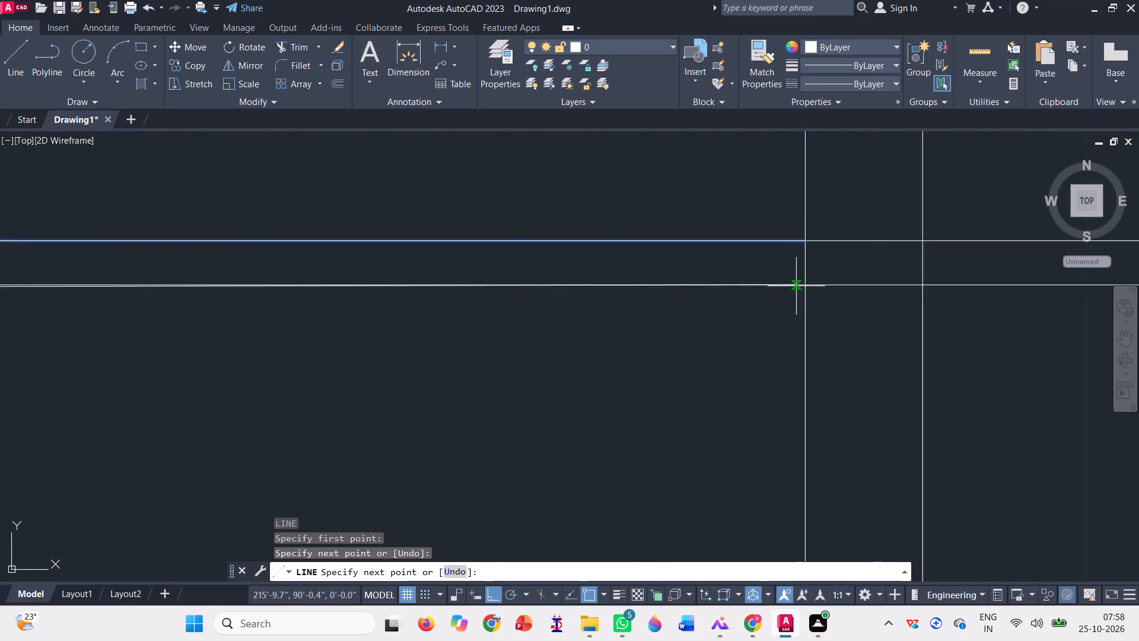
left_click(808, 297)
scroll(698, 327, "down", 2)
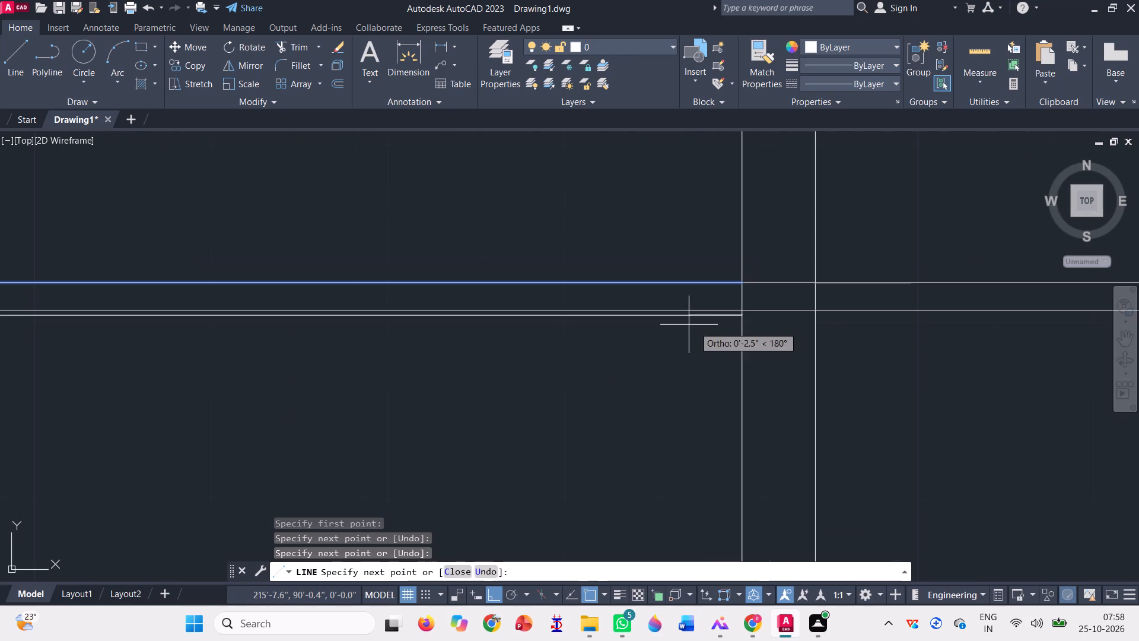
scroll(683, 321, "down", 2)
scroll(627, 337, "down", 2)
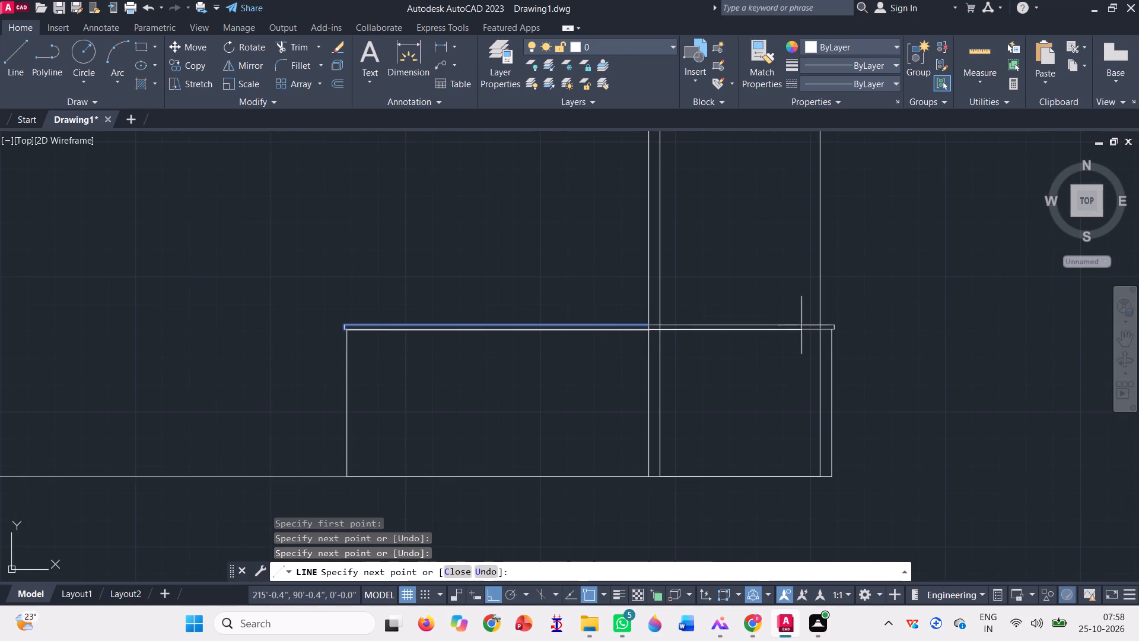
scroll(832, 335, "up", 3)
scroll(758, 304, "up", 3)
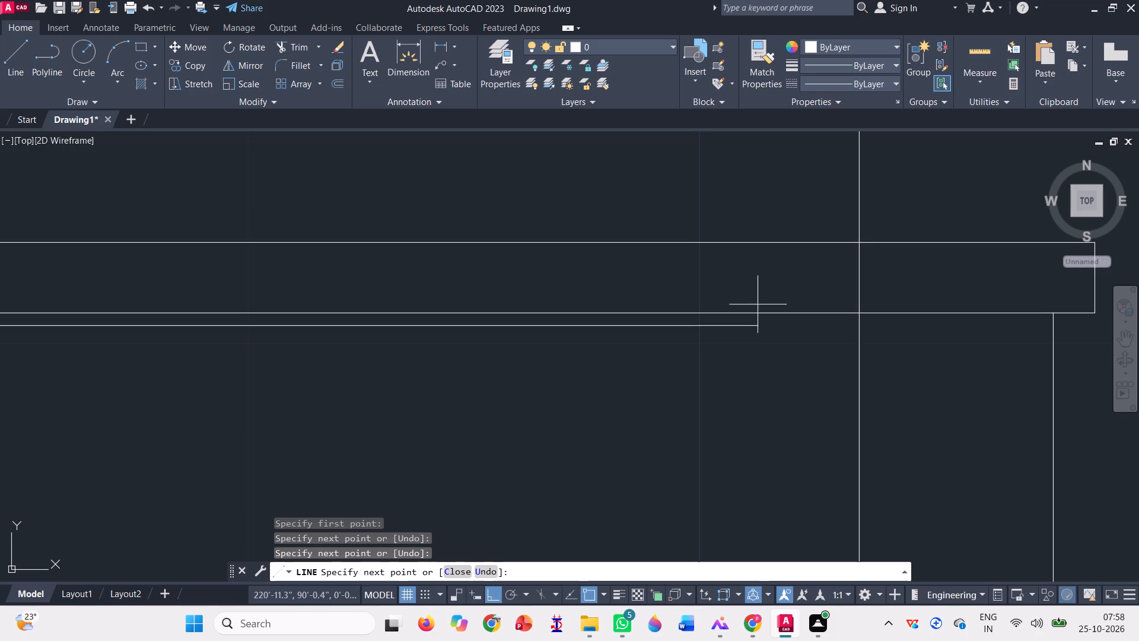
scroll(833, 339, "down", 2)
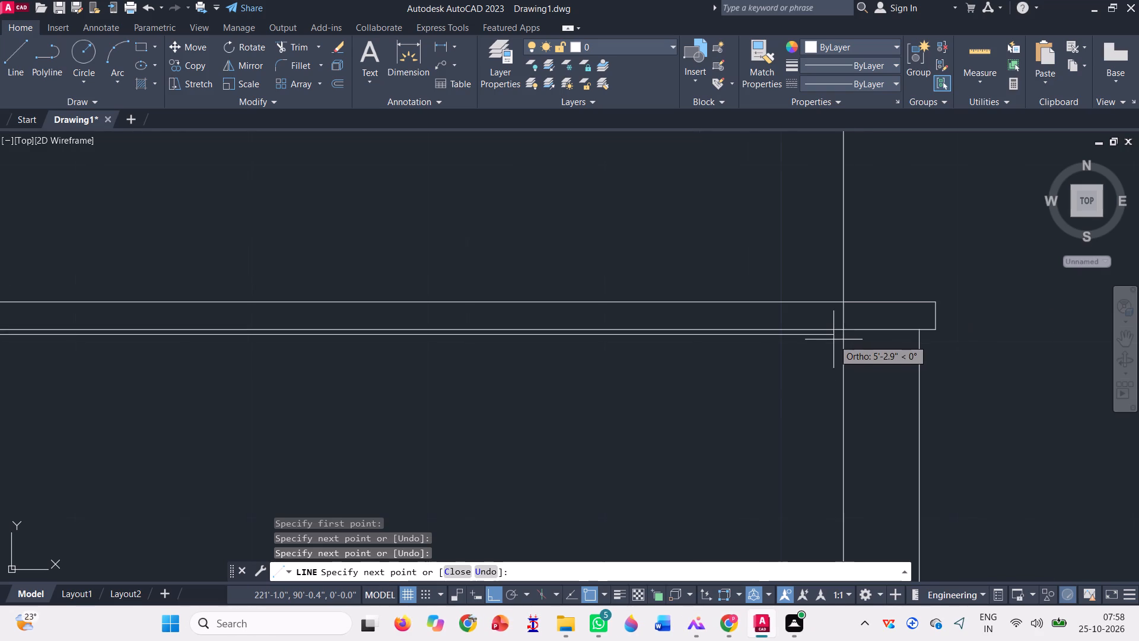
scroll(917, 336, "up", 3)
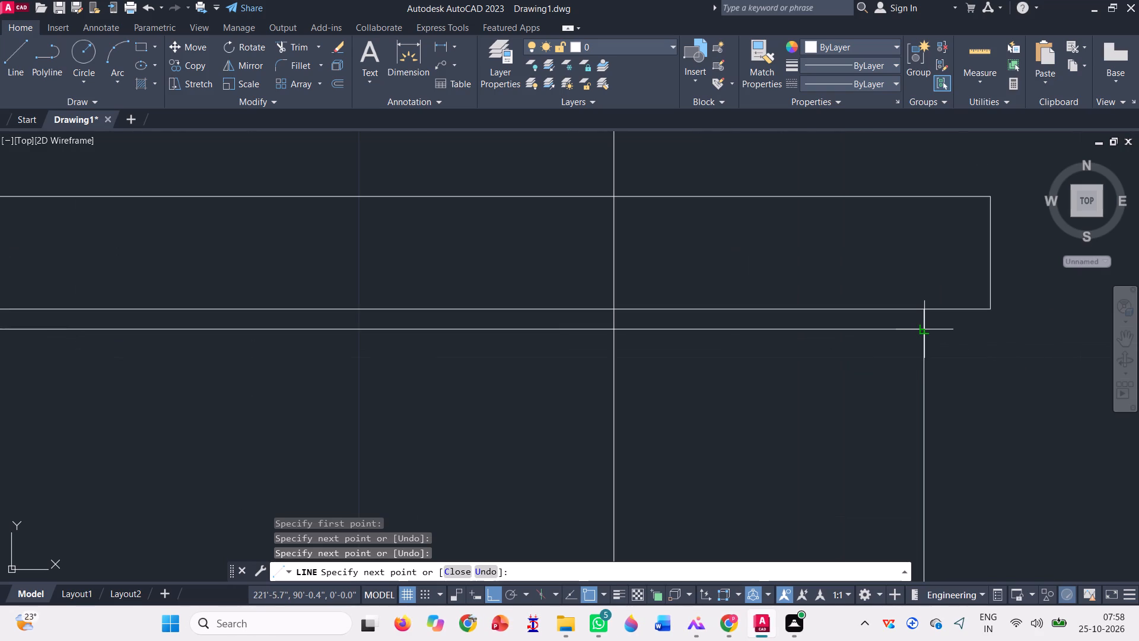
left_click(923, 331)
key("space")
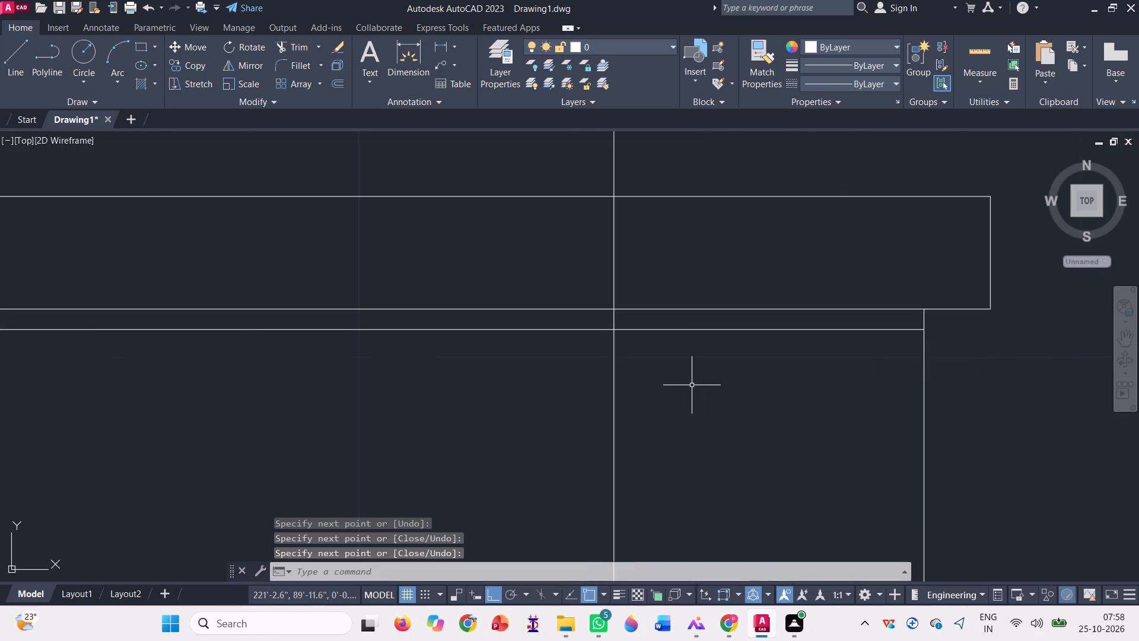
Trim the band's edges and the line beneath them between the outermost tall vertical lines, including across the narrow strip.
scroll(828, 361, "down", 5)
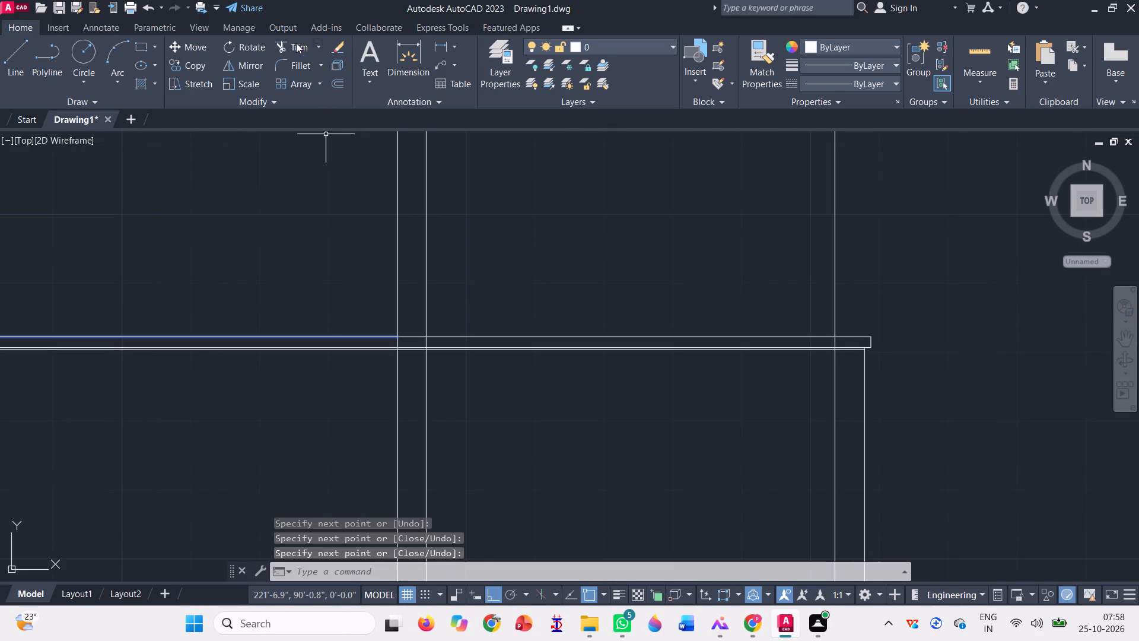
left_click(296, 43)
left_click(585, 271)
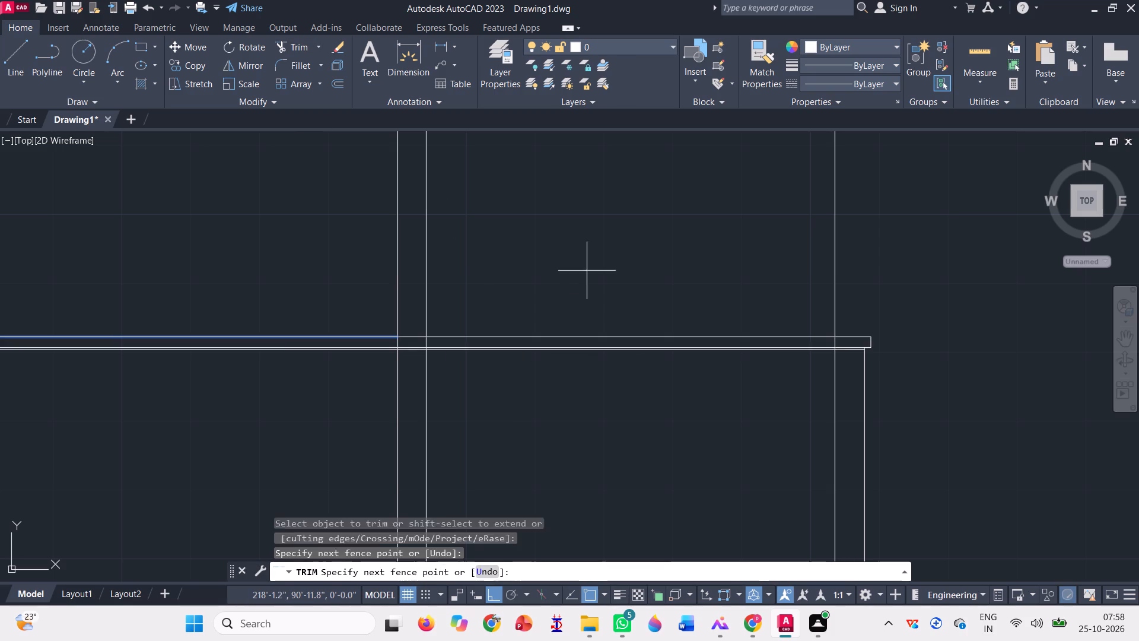
left_click(609, 413)
scroll(411, 331, "up", 3)
left_click(409, 322)
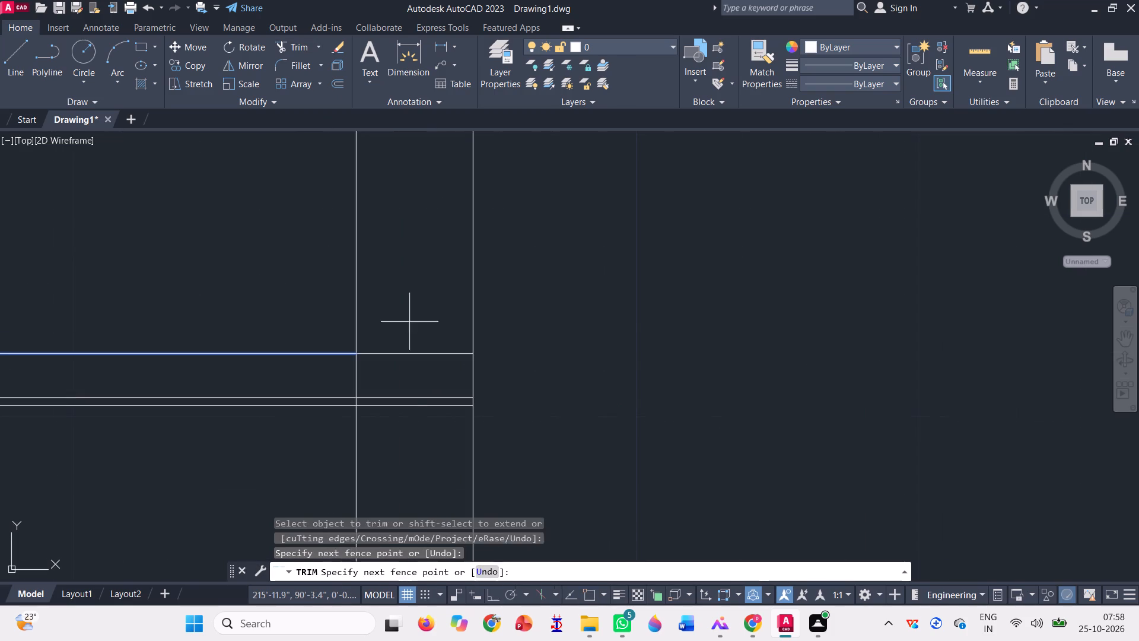
left_click(421, 450)
scroll(447, 418, "down", 5)
key("space")
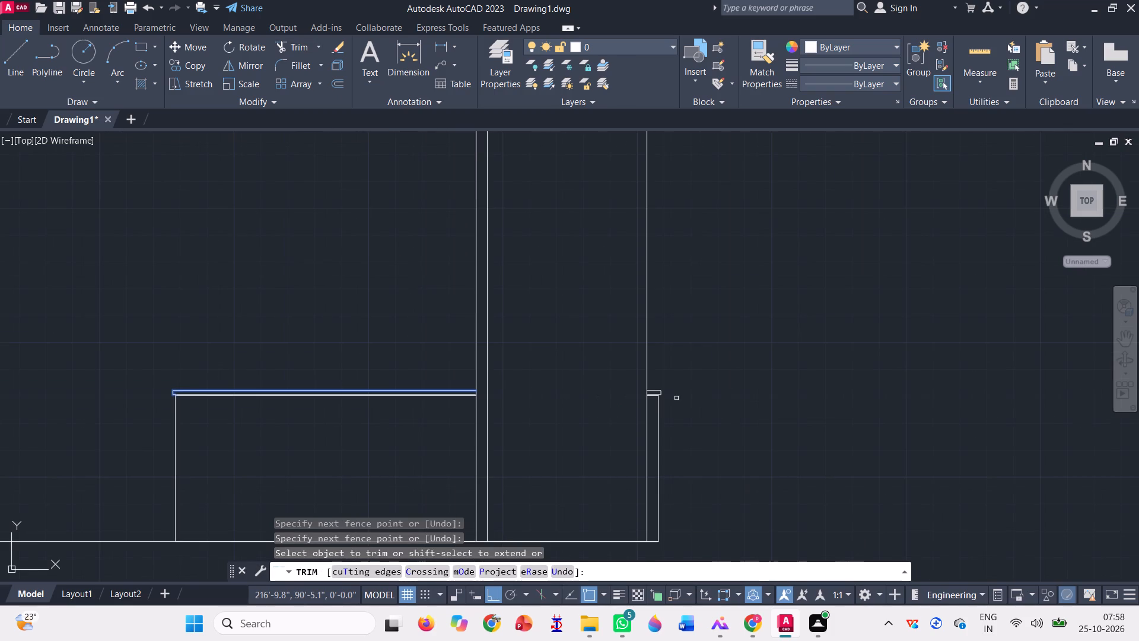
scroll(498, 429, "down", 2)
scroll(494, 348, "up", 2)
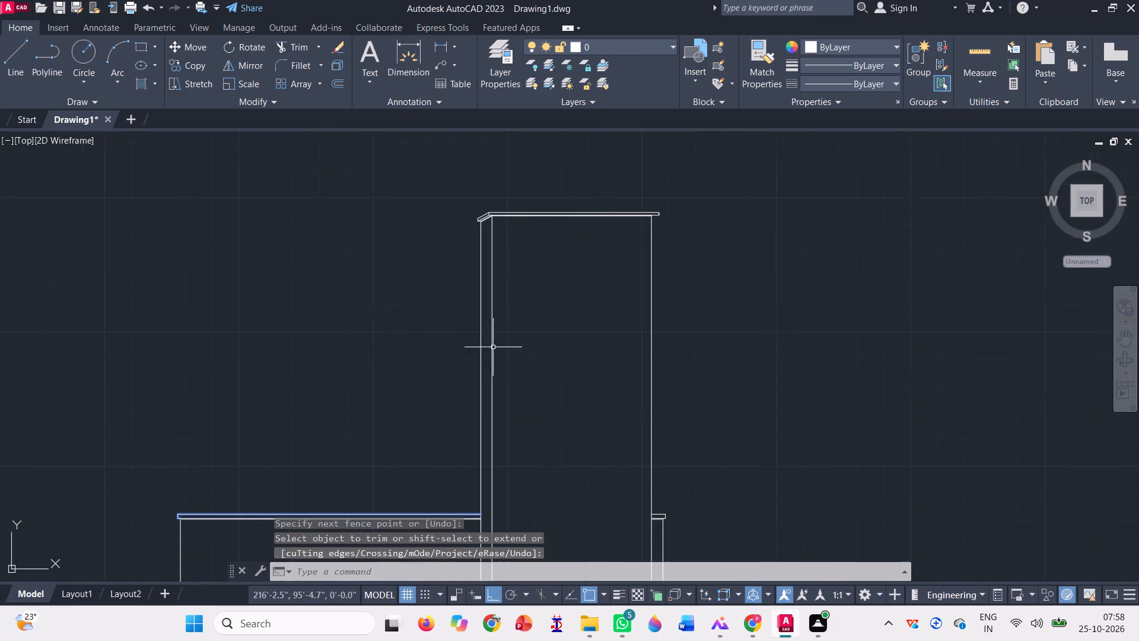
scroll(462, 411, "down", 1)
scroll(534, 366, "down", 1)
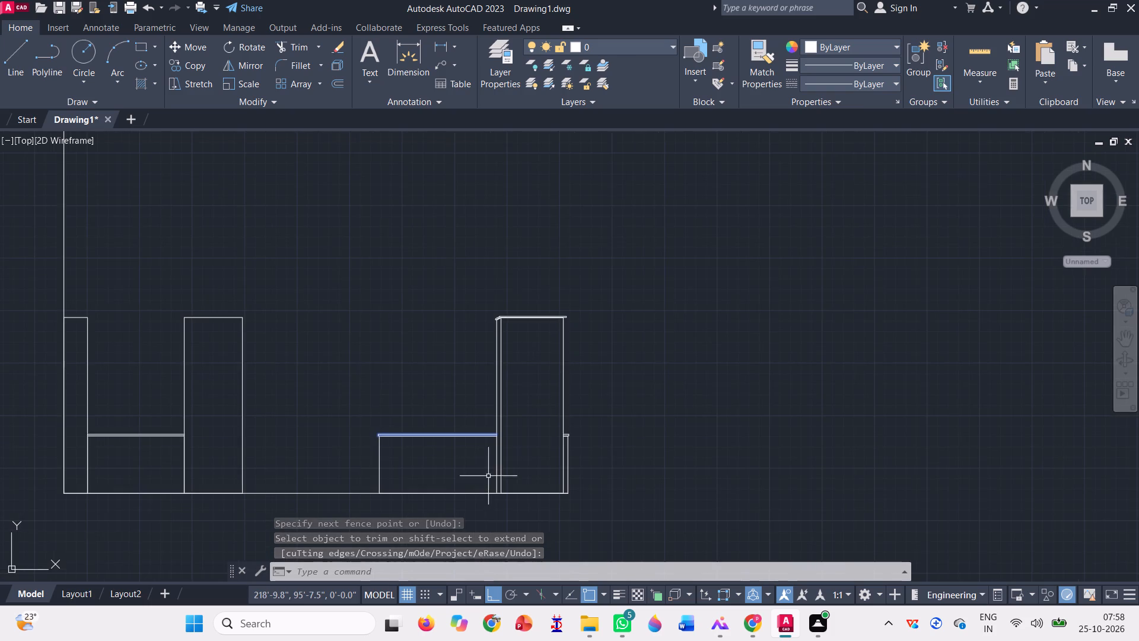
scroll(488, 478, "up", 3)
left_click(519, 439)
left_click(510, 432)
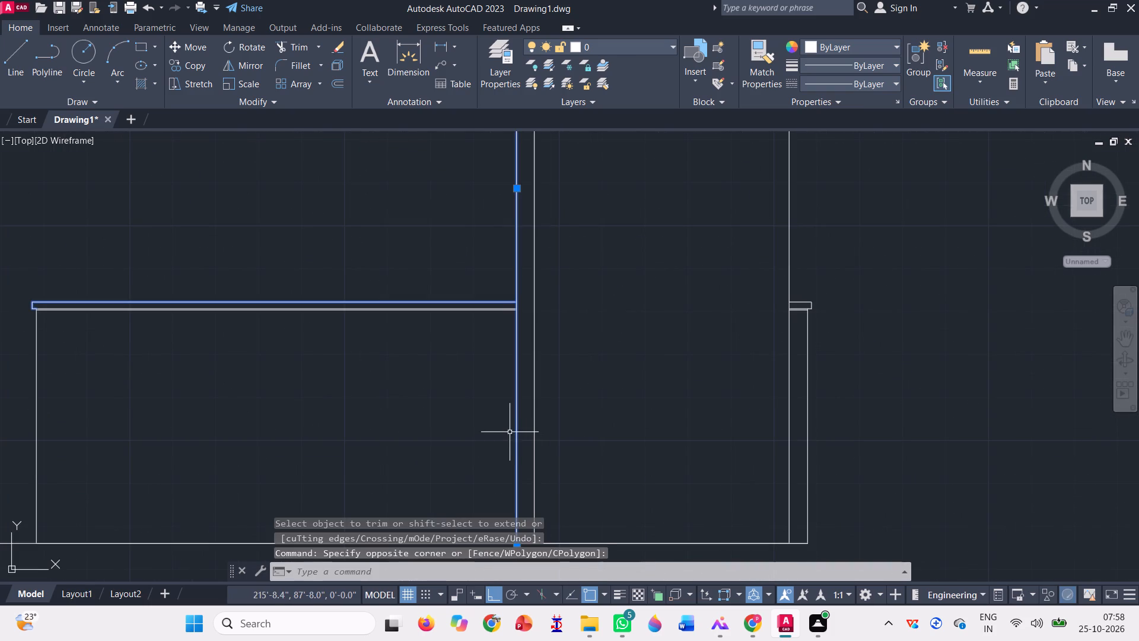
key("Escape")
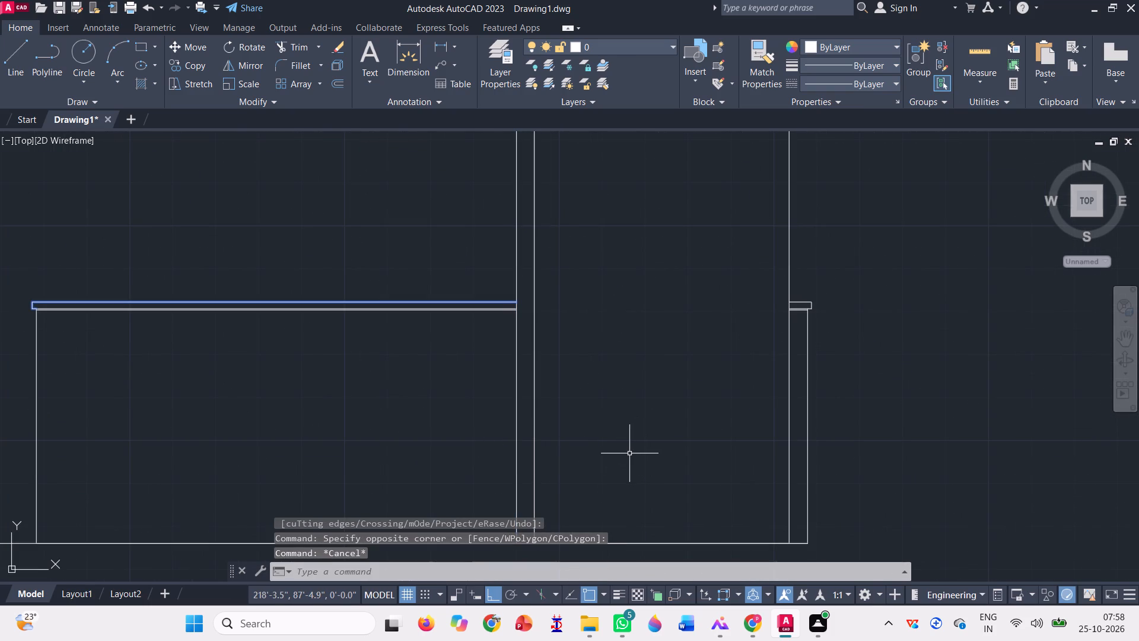
Draw a vertical line inside the narrow strip between the two closely spaced tall lines, from the base line to just above the band.
scroll(572, 433, "down", 1)
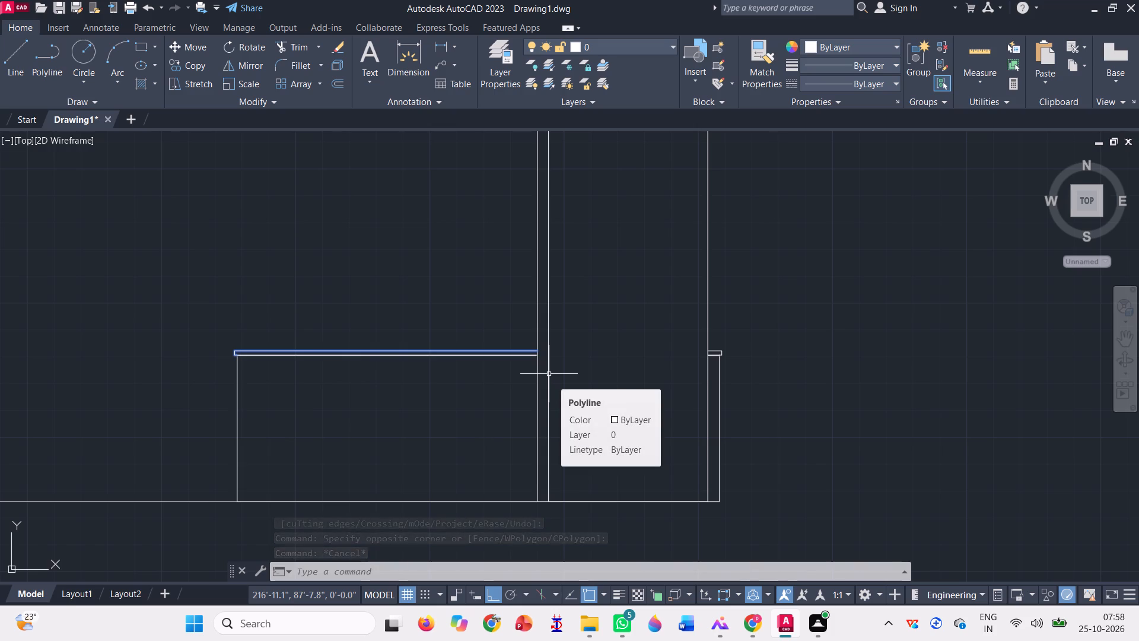
key("l")
key("Return")
scroll(576, 475, "down", 1)
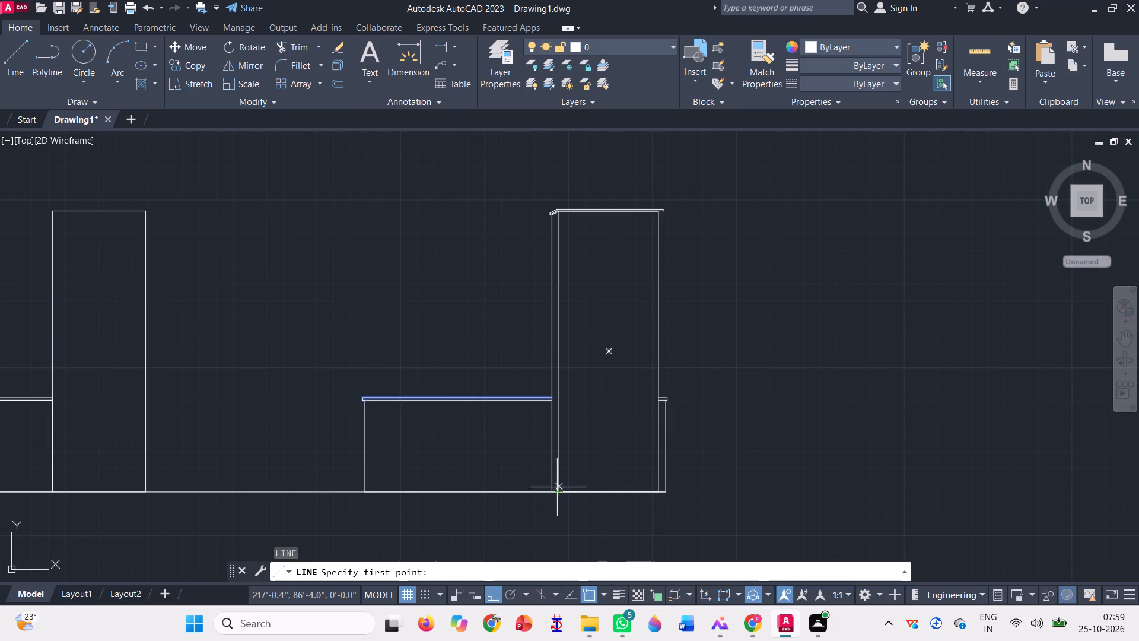
scroll(549, 491, "up", 3)
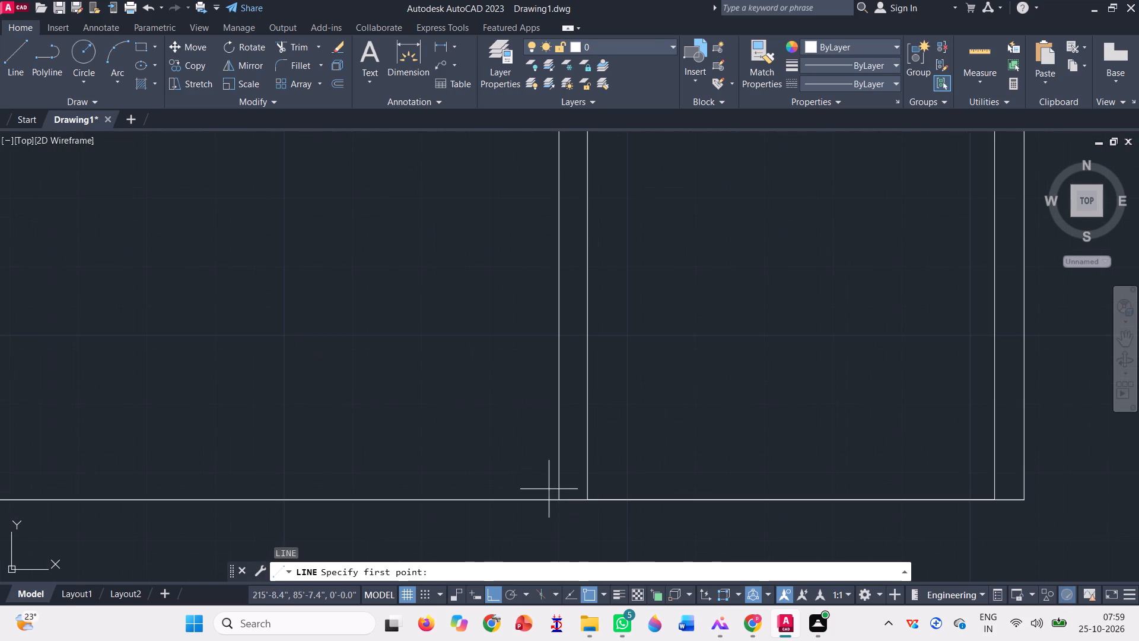
scroll(571, 503, "down", 2)
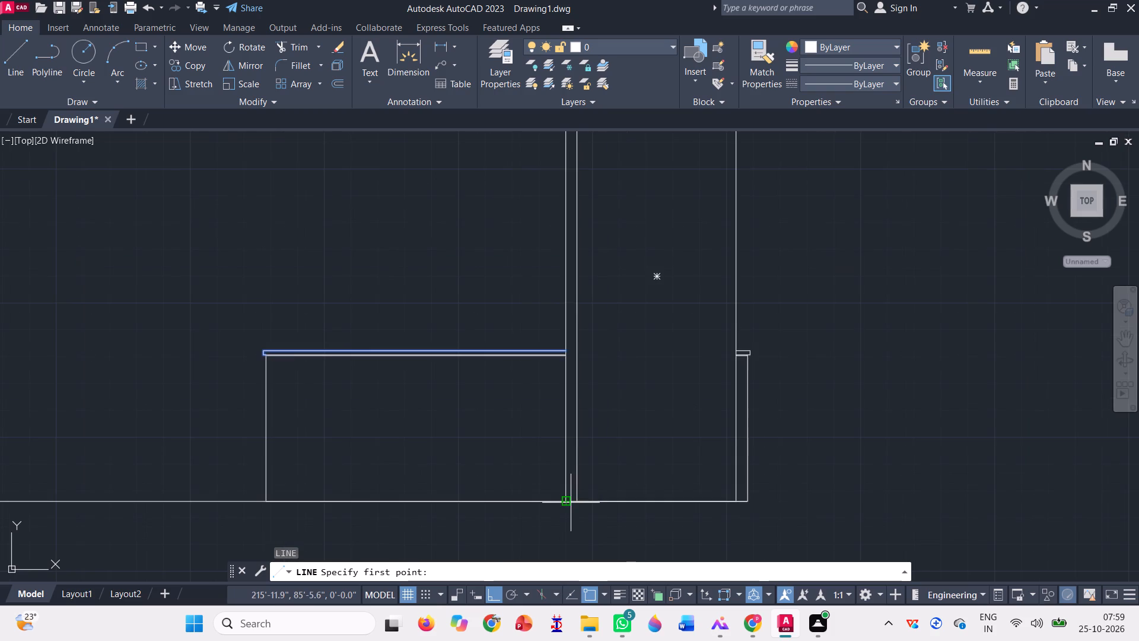
scroll(571, 503, "up", 4)
left_click(571, 496)
scroll(561, 506, "down", 3)
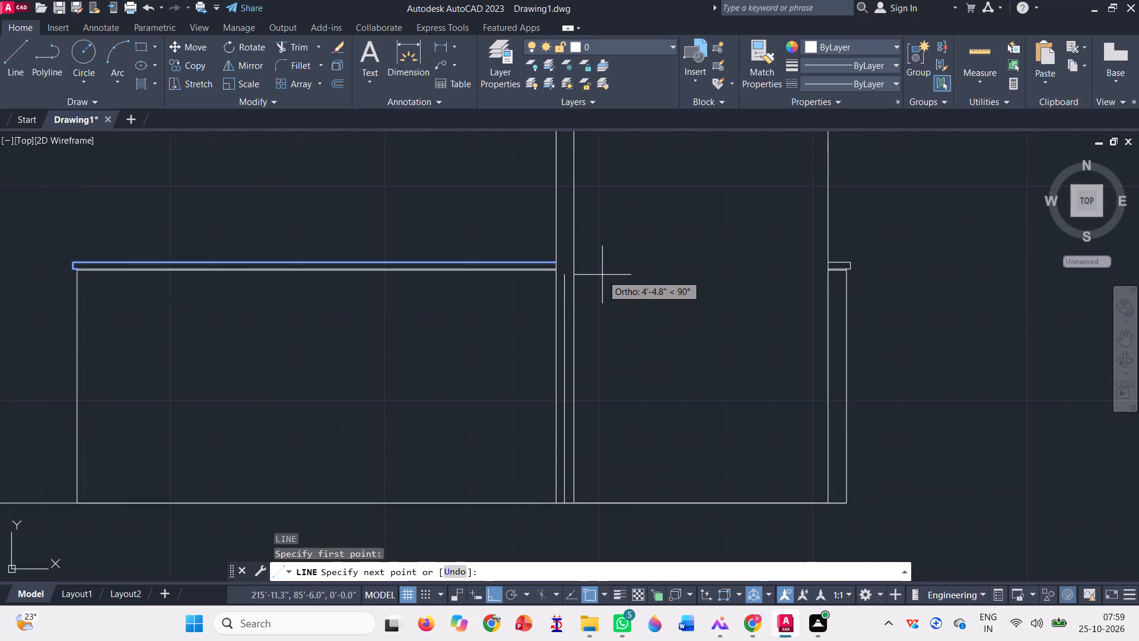
scroll(567, 269, "up", 3)
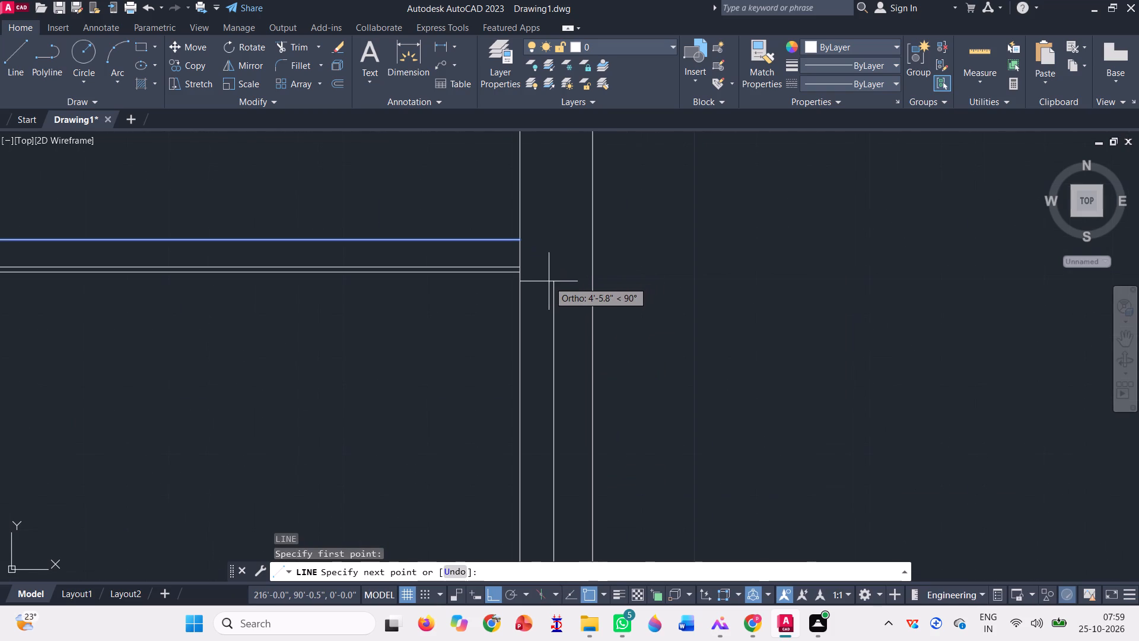
left_click(551, 275)
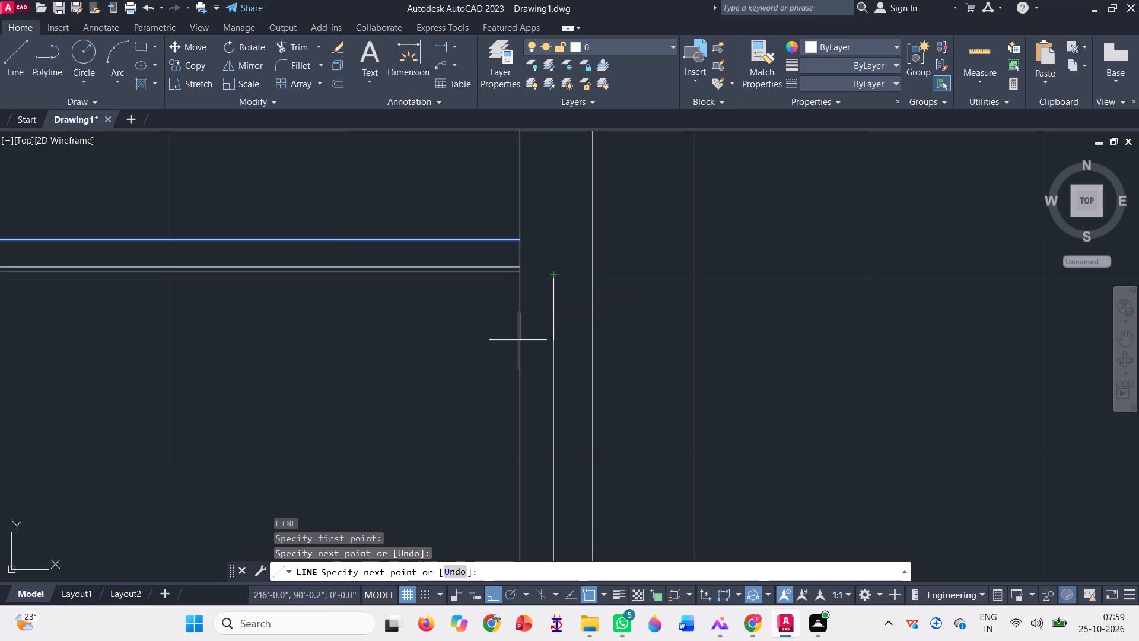
left_click(560, 186)
key("space")
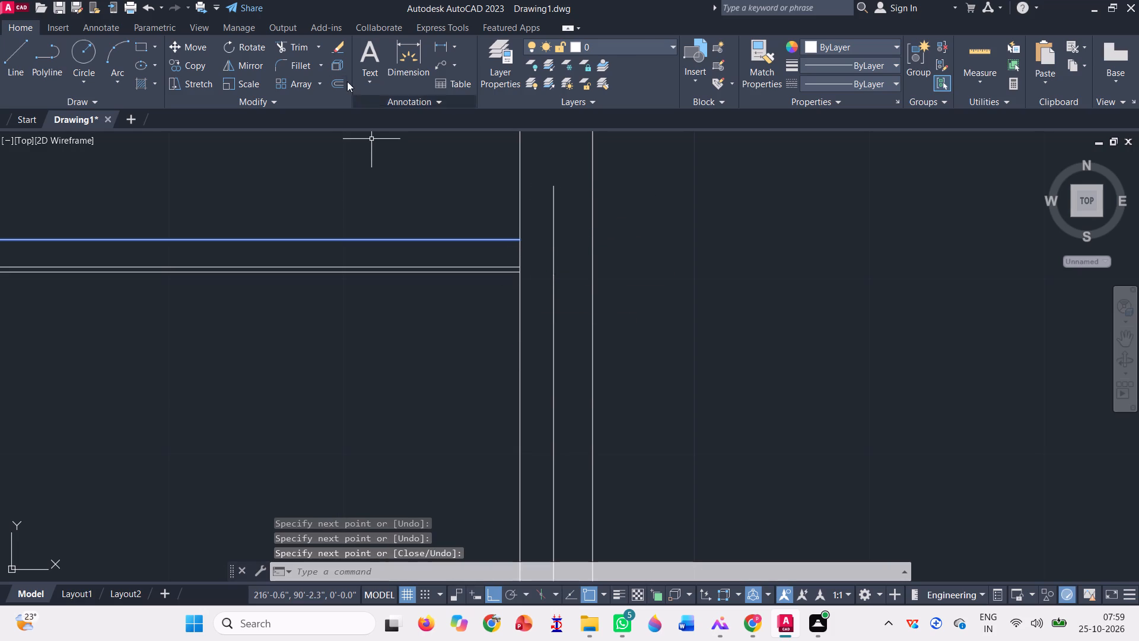
Extend the west band's upper and lower edges and the line beneath them east to the new vertical line in the strip.
left_click(318, 50)
left_click(299, 106)
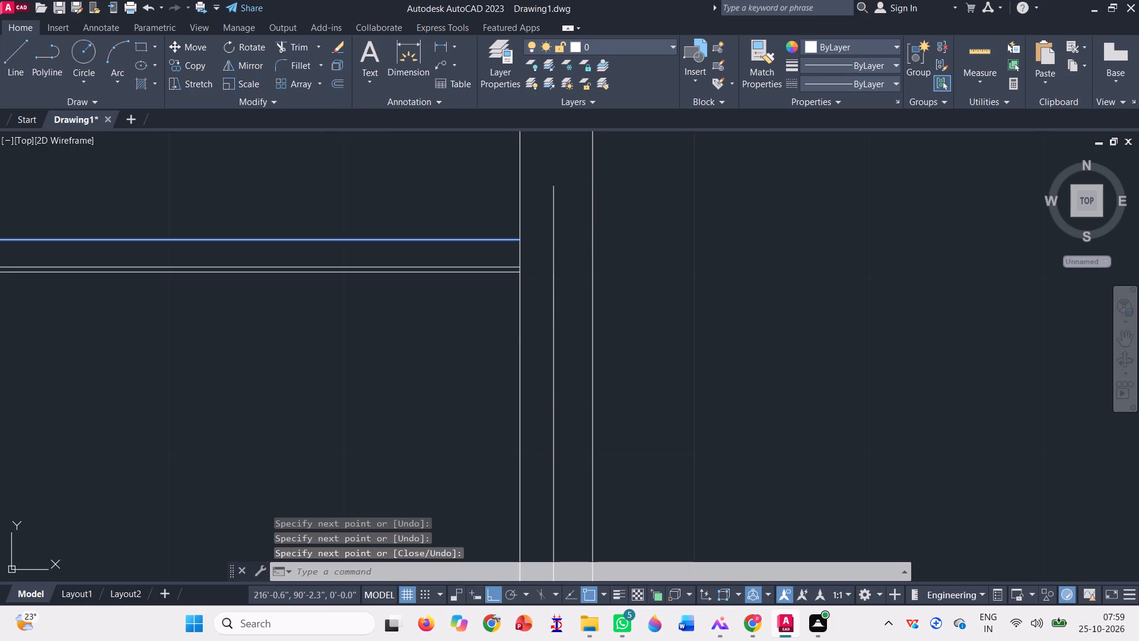
left_click(475, 205)
left_click(474, 295)
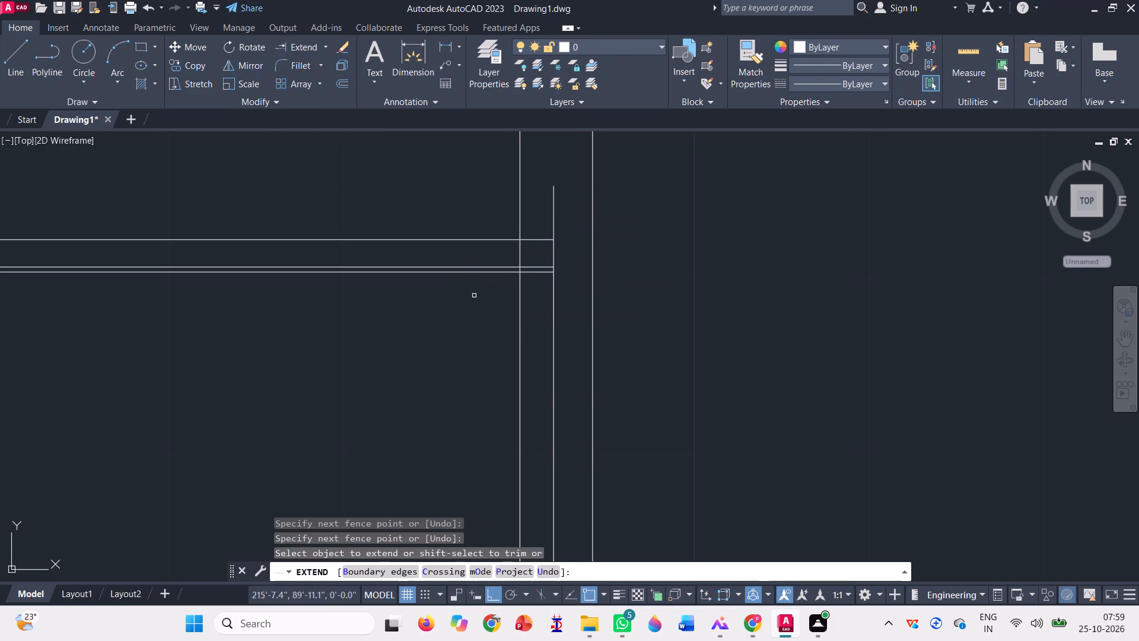
key("space")
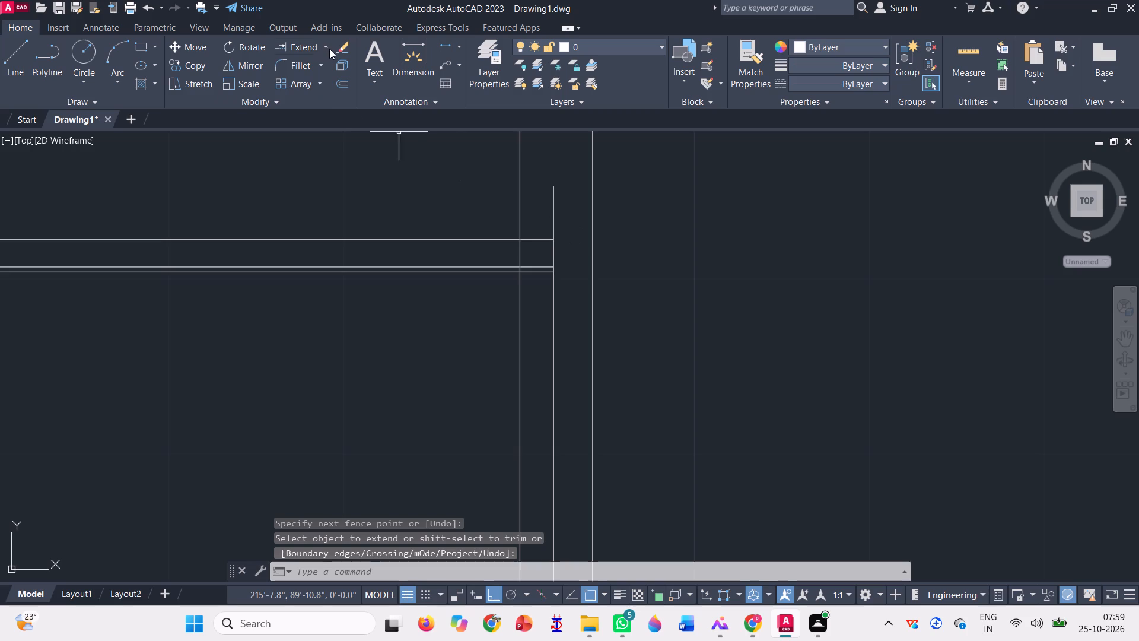
Trim the new strip vertical above the band's upper edge, and the tall line just west of it from the band's upper edge downward.
left_click(329, 49)
left_click(320, 77)
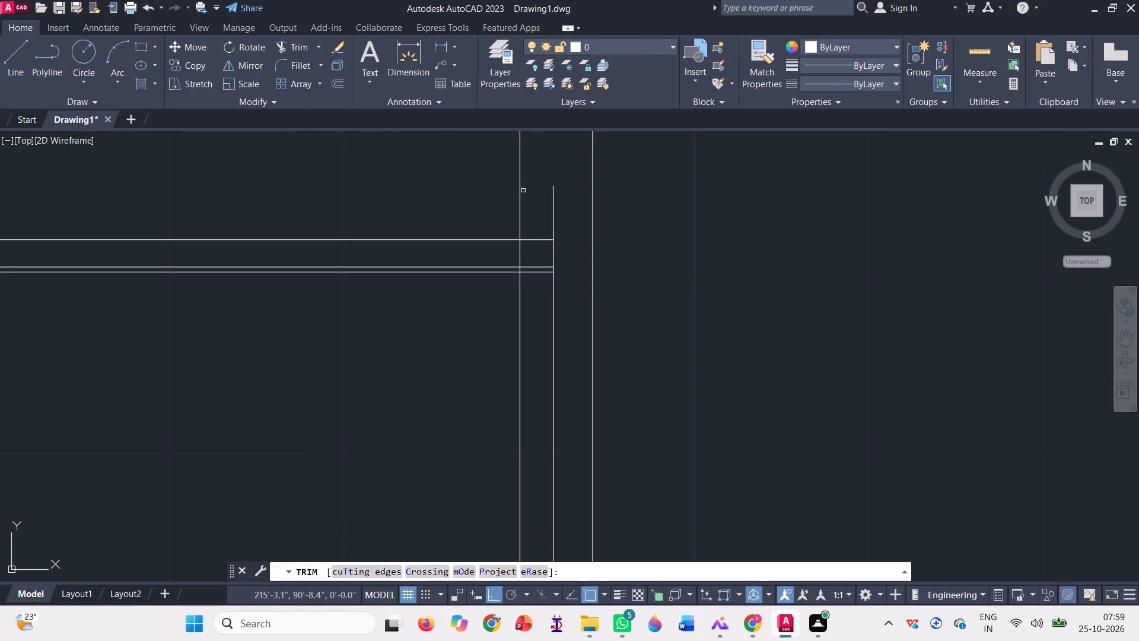
left_click(547, 204)
left_click(561, 204)
left_click(523, 249)
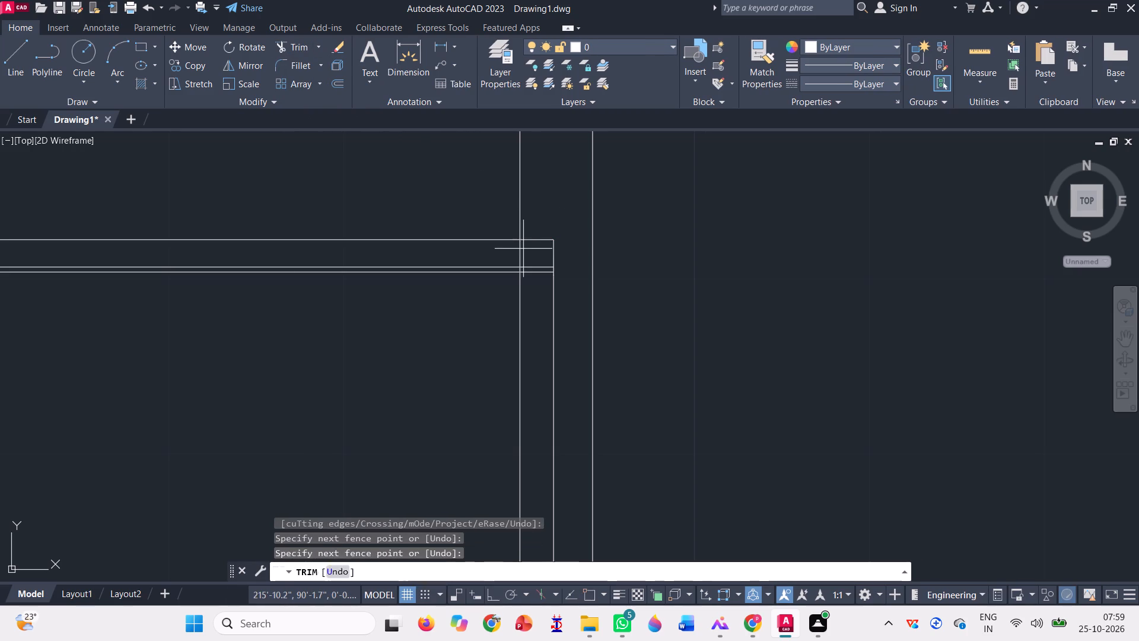
left_click(516, 248)
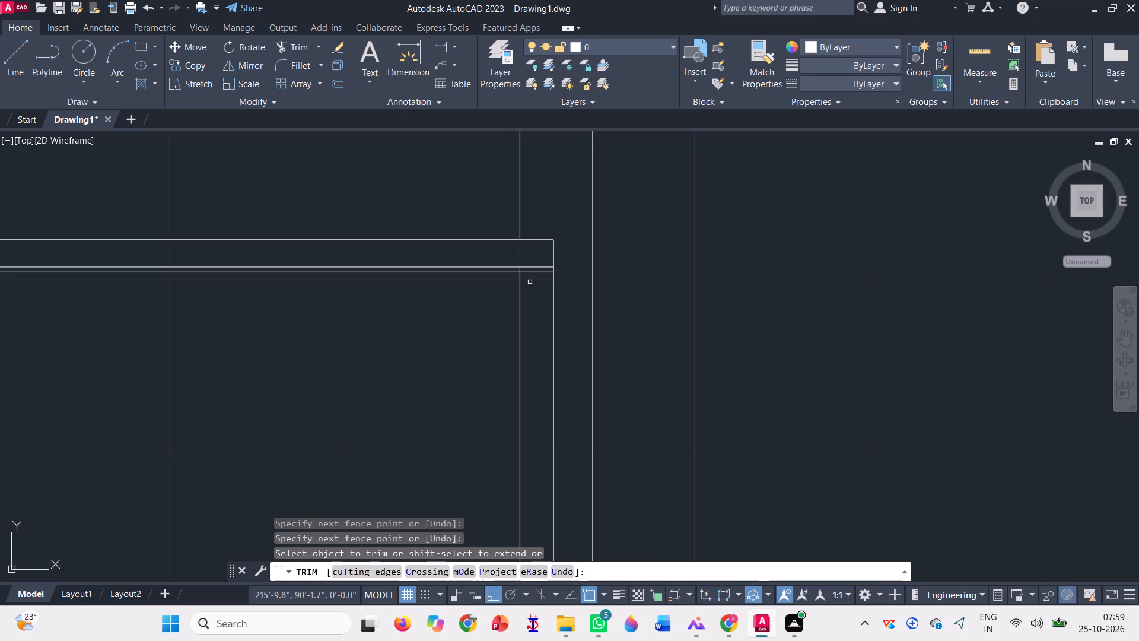
scroll(532, 266, "up", 4)
left_click(455, 281)
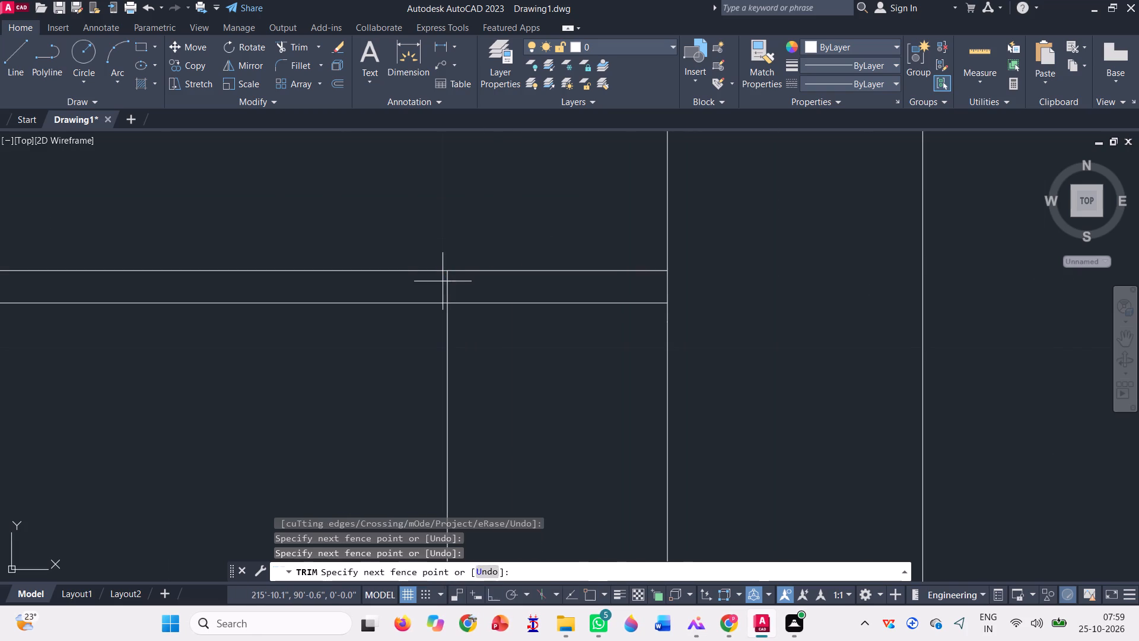
left_click(438, 283)
scroll(529, 256, "down", 4)
left_click(524, 304)
left_click(504, 298)
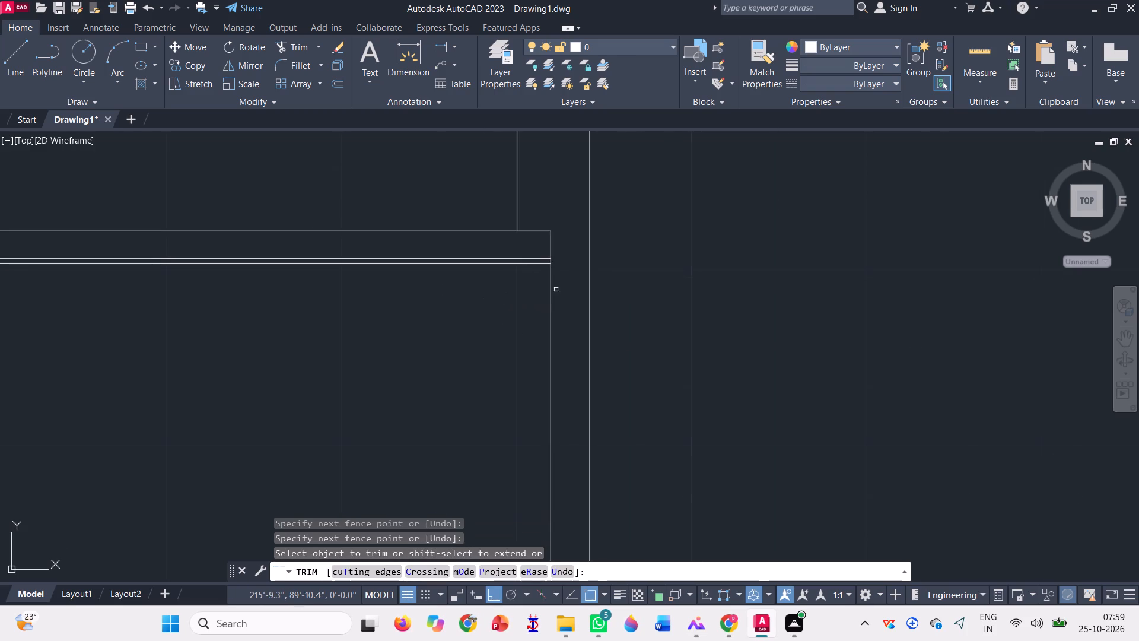
scroll(557, 289, "down", 2)
scroll(625, 283, "down", 1)
scroll(552, 326, "down", 2)
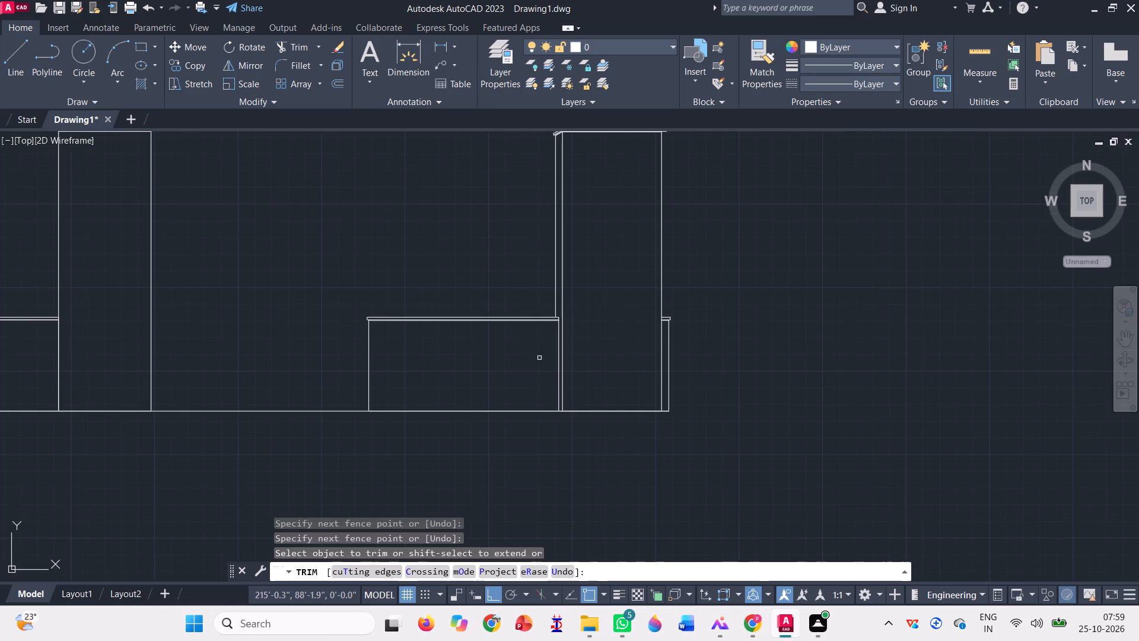
scroll(520, 294, "up", 4)
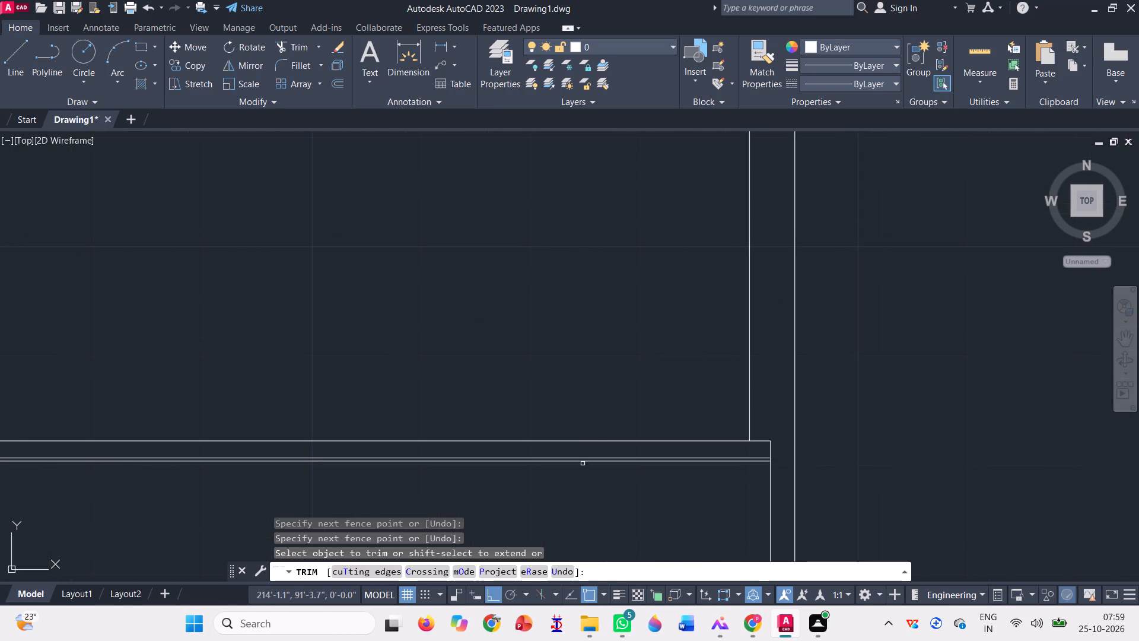
scroll(577, 366, "down", 2)
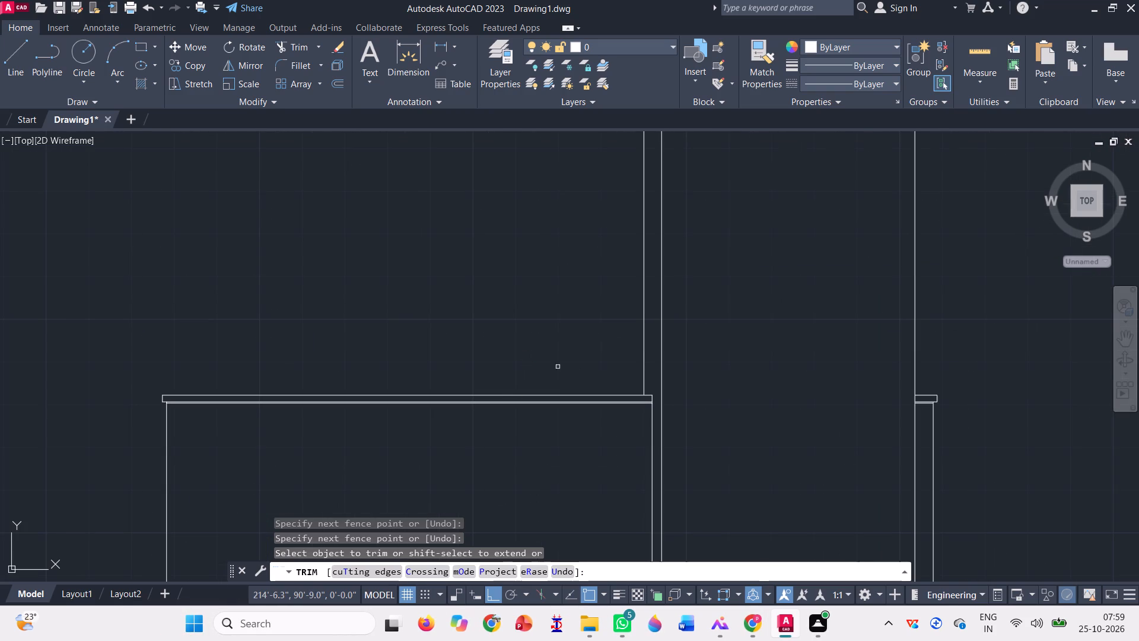
scroll(558, 367, "down", 1)
key("Escape")
Join the short and long segments of the vertical line inside the narrow strip into a single line.
scroll(664, 467, "down", 1)
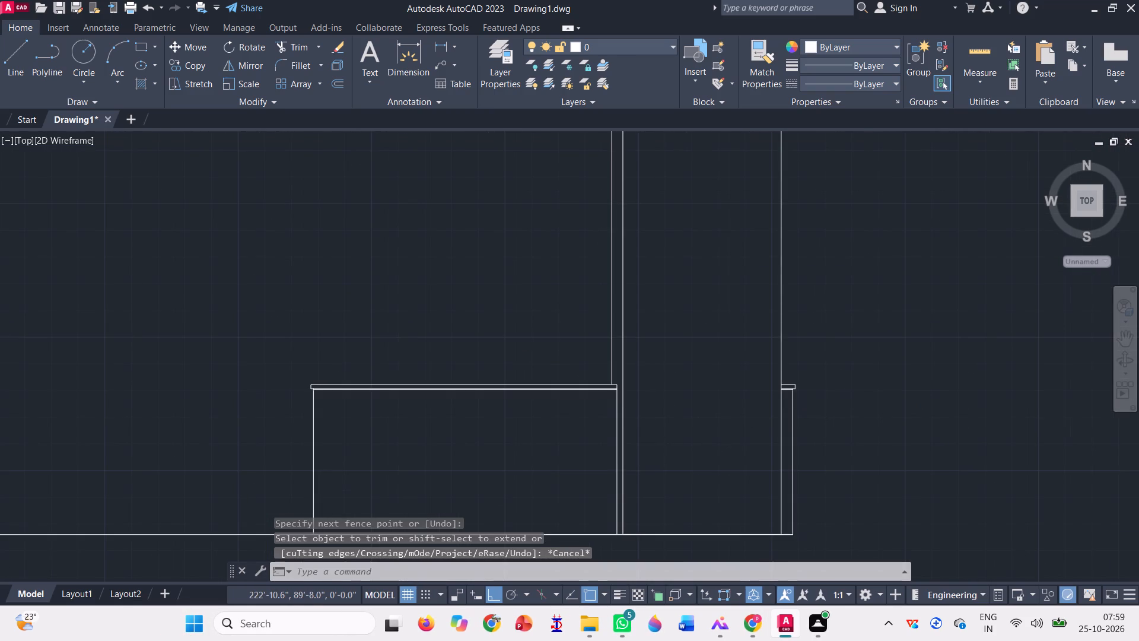
scroll(640, 402, "up", 4)
scroll(613, 515, "up", 3)
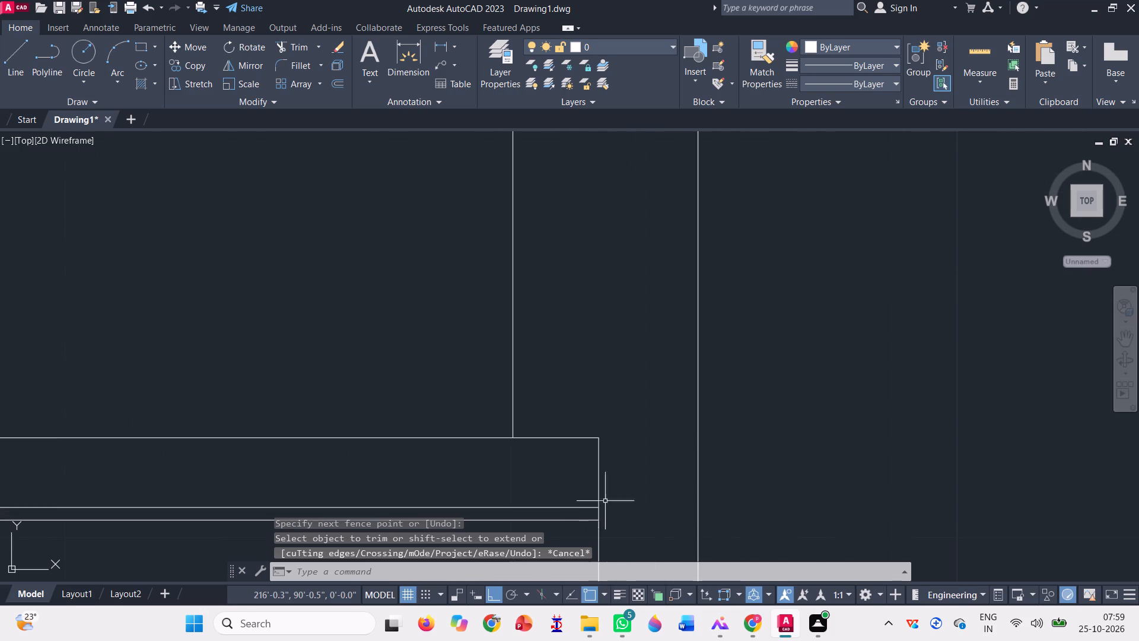
left_click(599, 465)
scroll(632, 381, "down", 2)
left_click(618, 491)
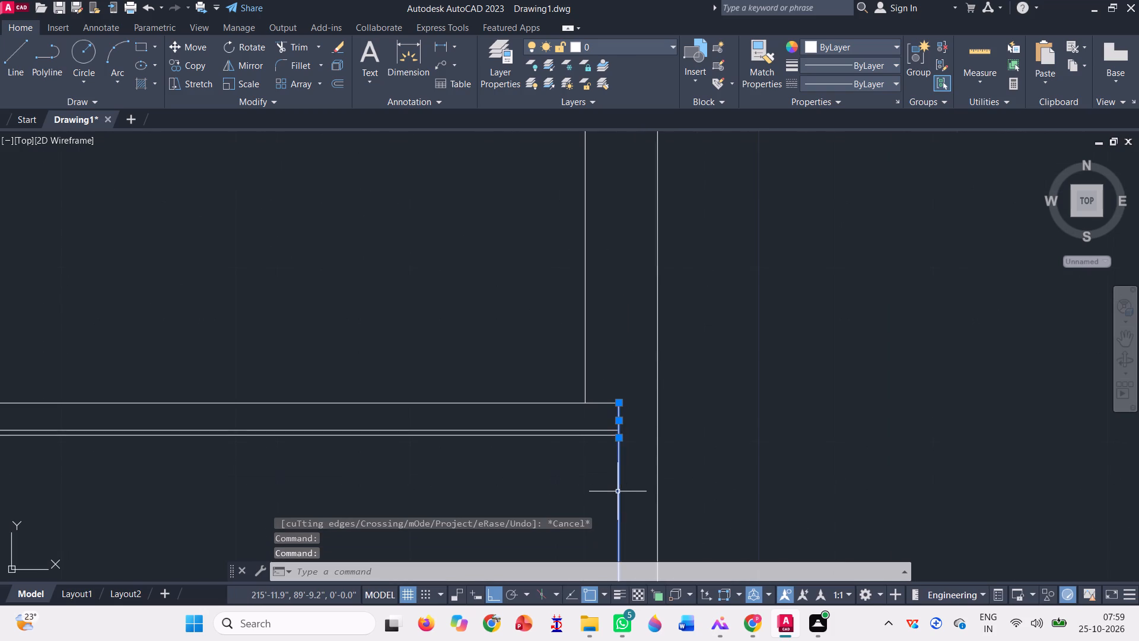
key("j")
key("Return")
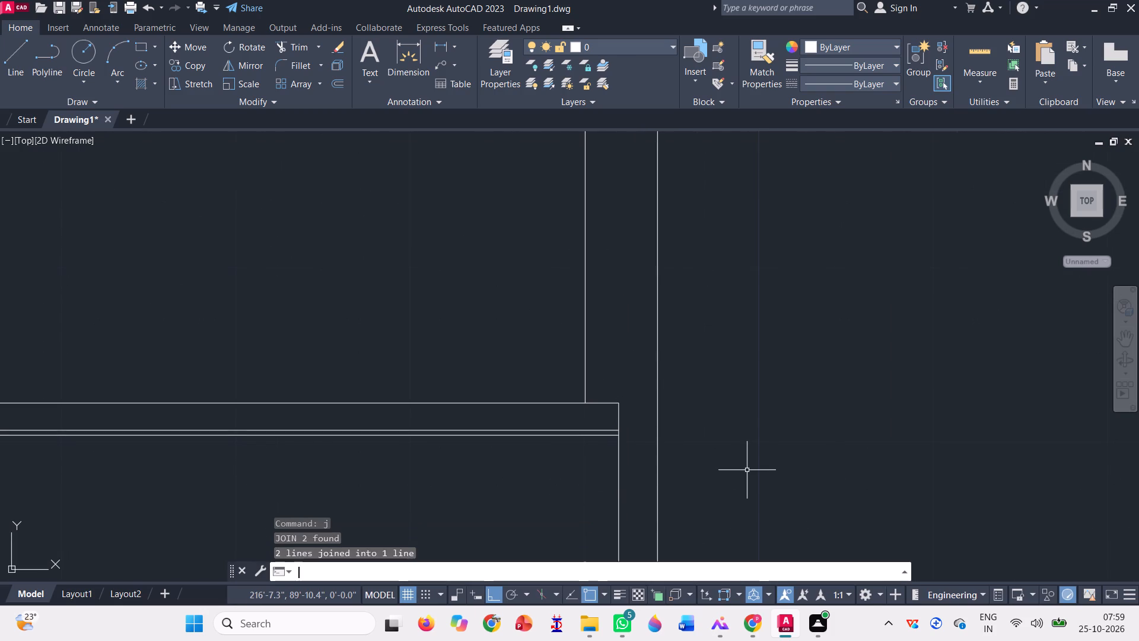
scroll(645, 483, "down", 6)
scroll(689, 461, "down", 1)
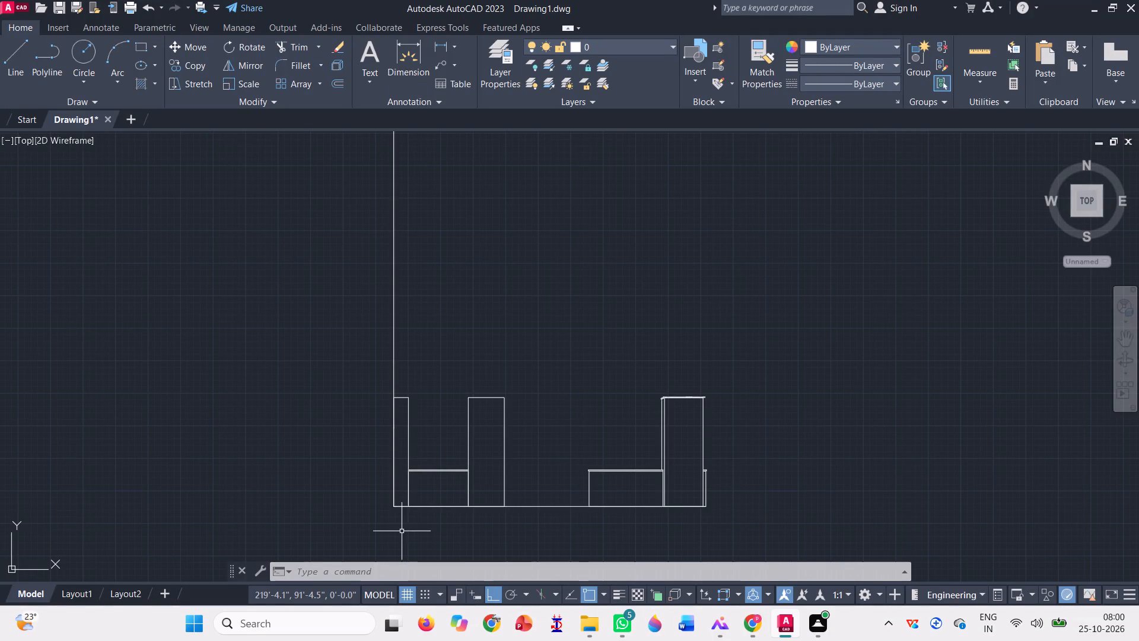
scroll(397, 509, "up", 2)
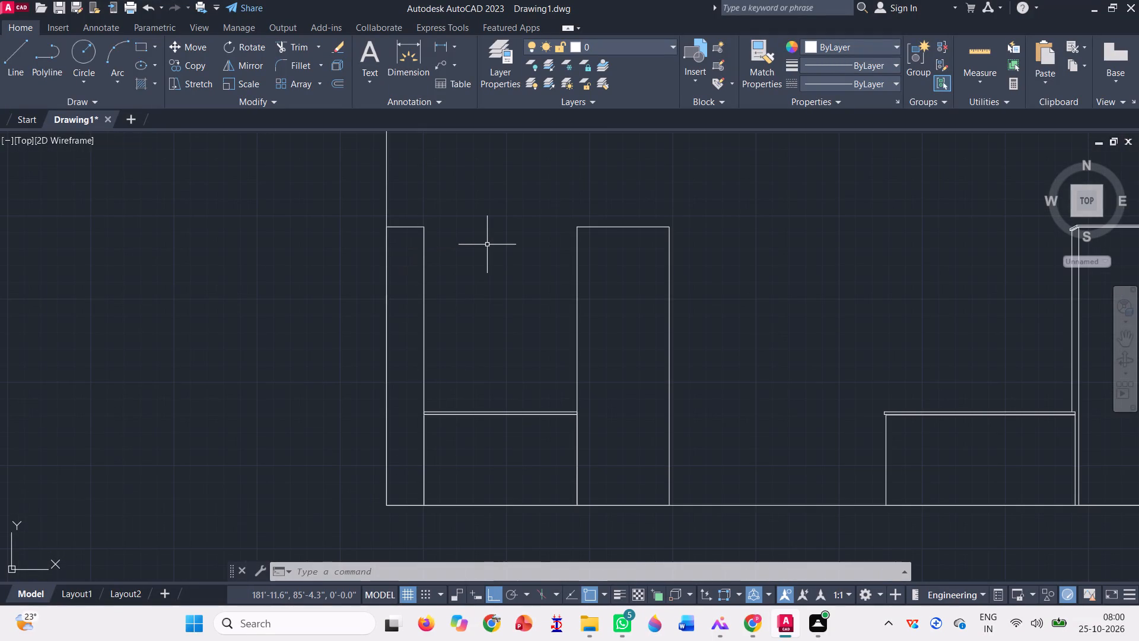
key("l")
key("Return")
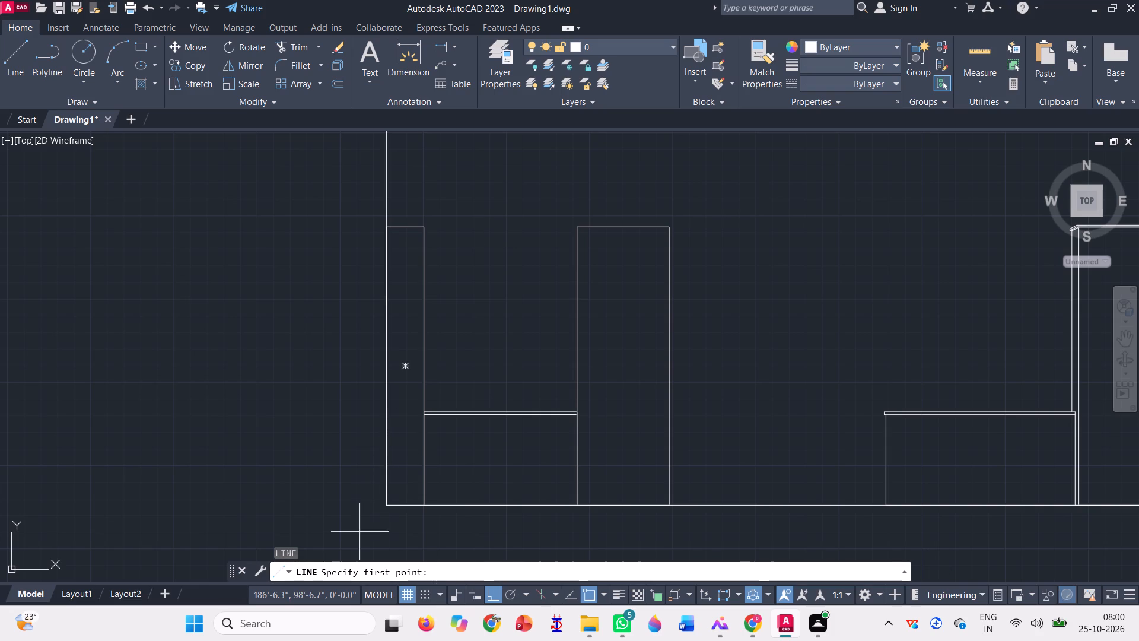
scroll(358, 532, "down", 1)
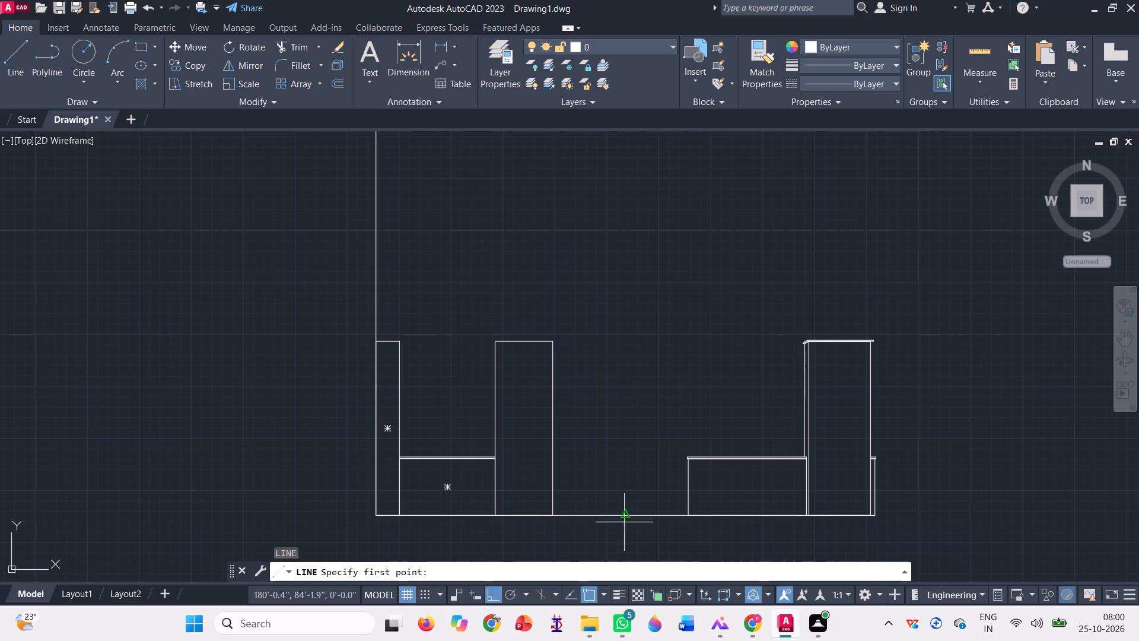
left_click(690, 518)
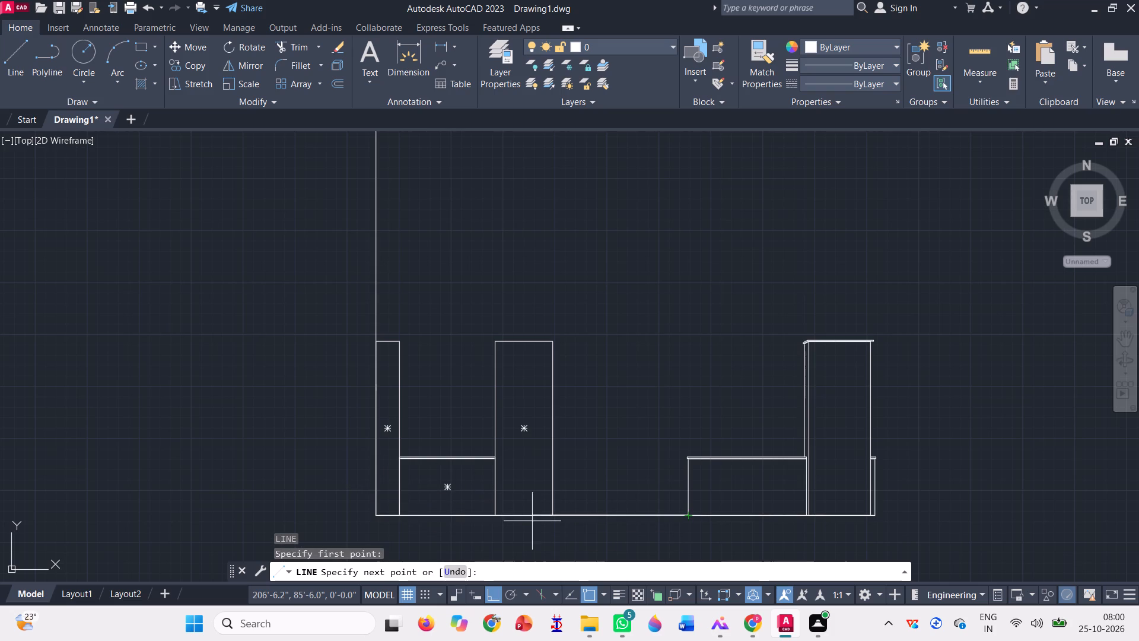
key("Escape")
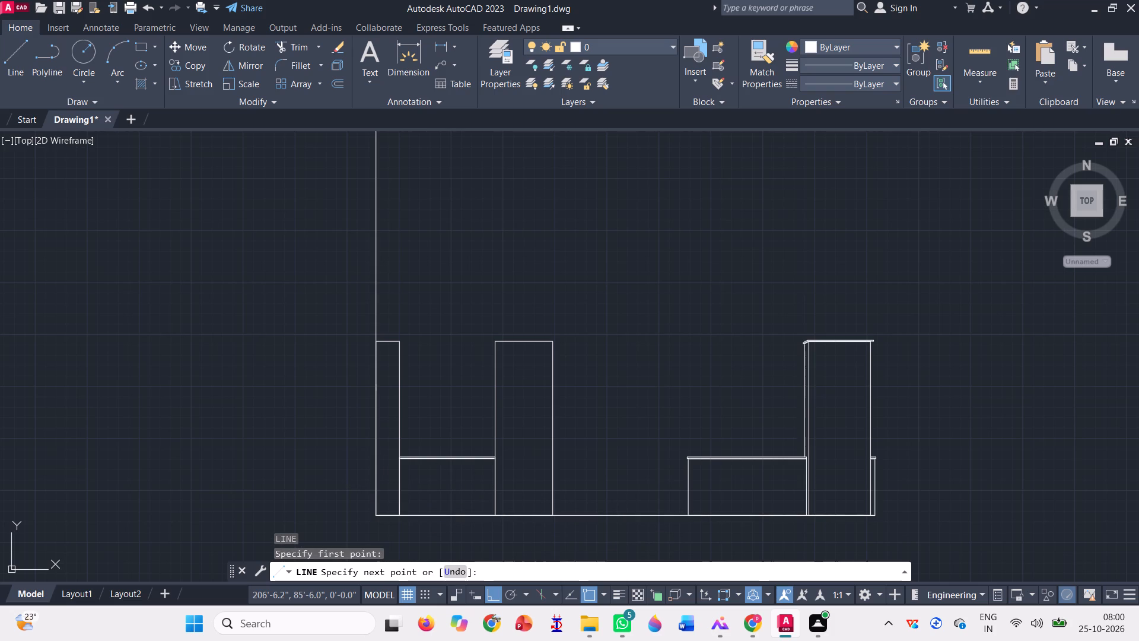
Draw a low rectangle along the base line, from the east low box's southwest corner to the outer west vertical line.
left_click(141, 44)
scroll(685, 520, "up", 2)
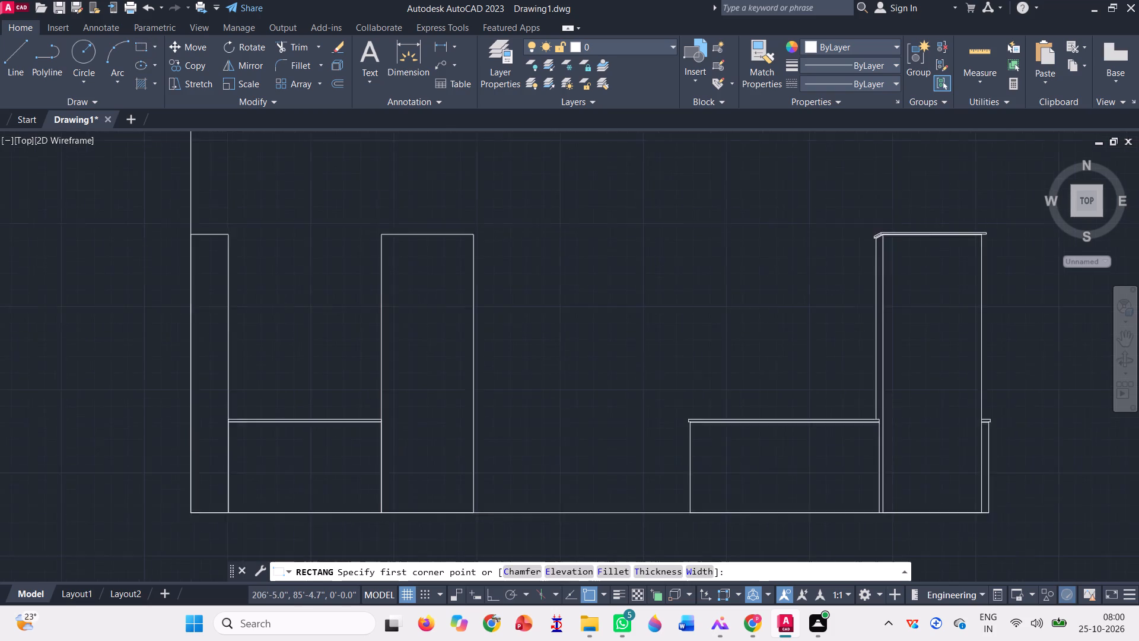
left_click(695, 512)
scroll(698, 497, "down", 2)
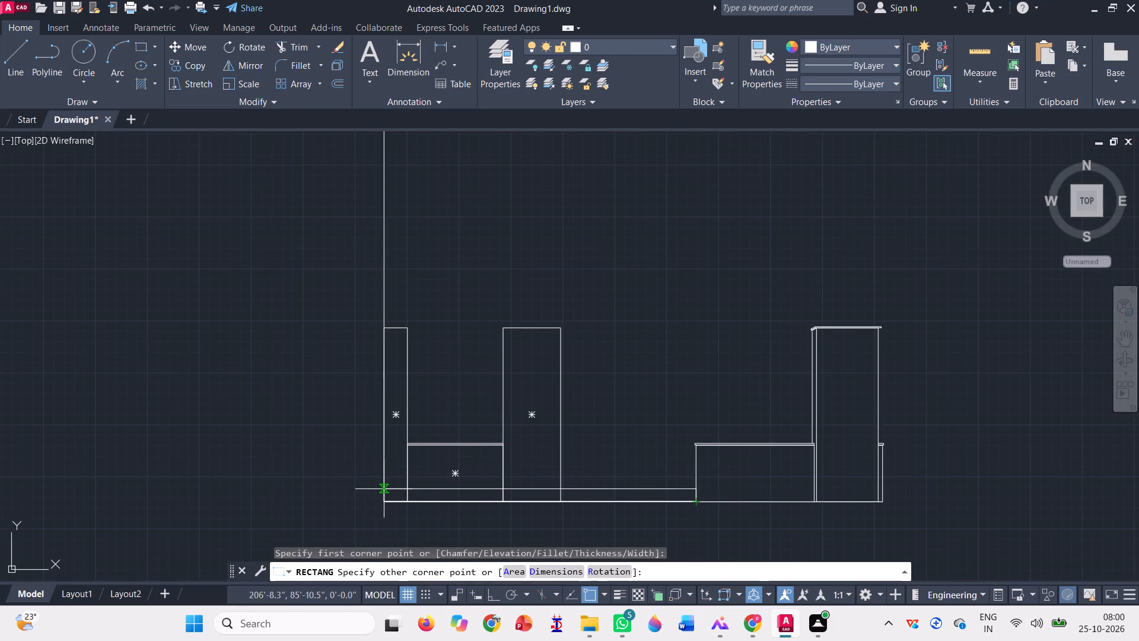
scroll(383, 489, "up", 3)
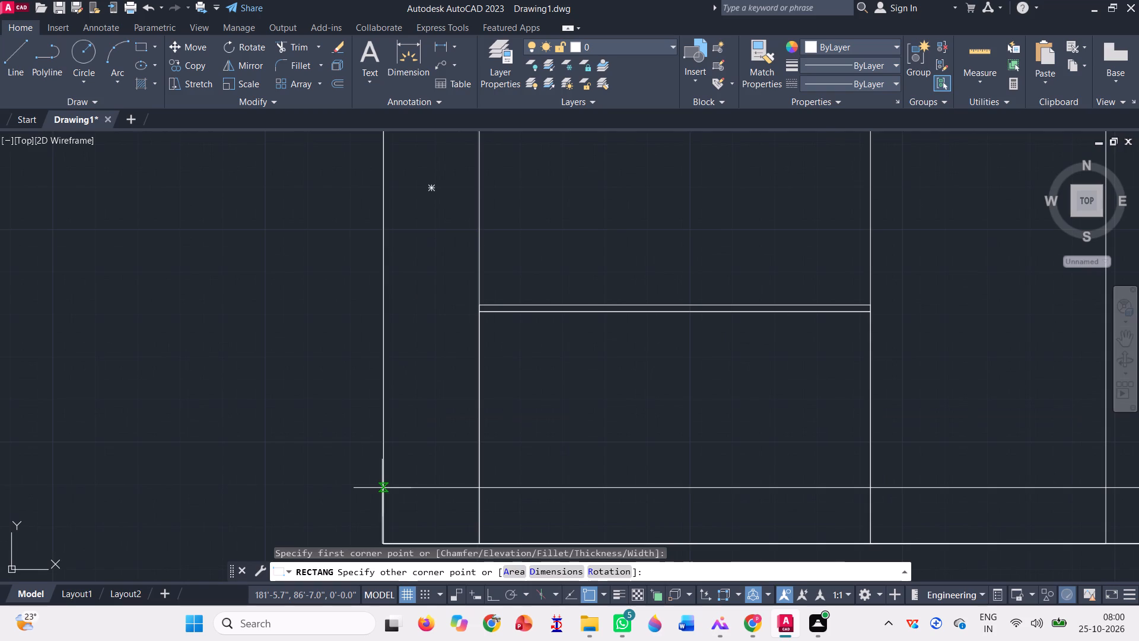
left_click(382, 488)
Draw a horizontal line just below the tops of the two west tall rectangles, from the outer west line to past the second one.
scroll(341, 490, "down", 3)
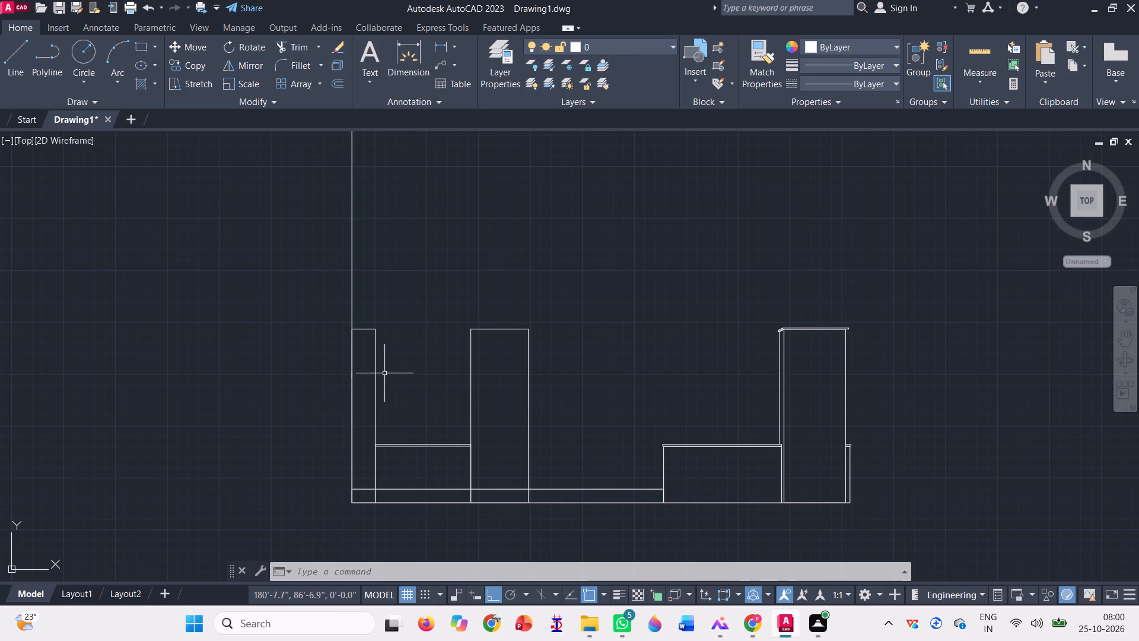
key("l")
key("Return")
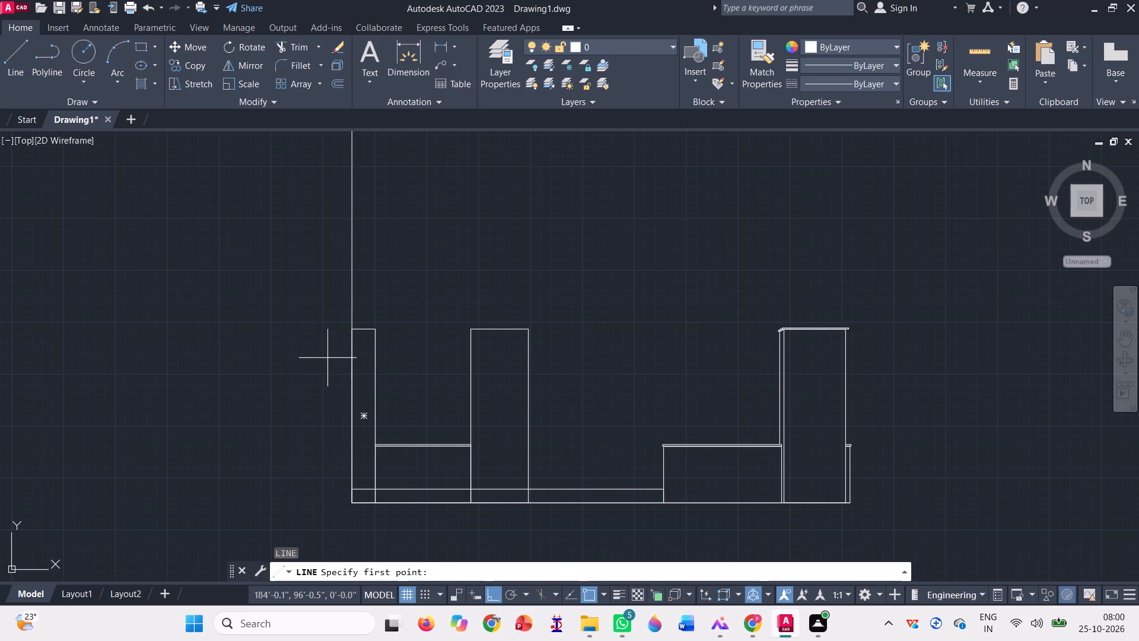
scroll(339, 358, "up", 1)
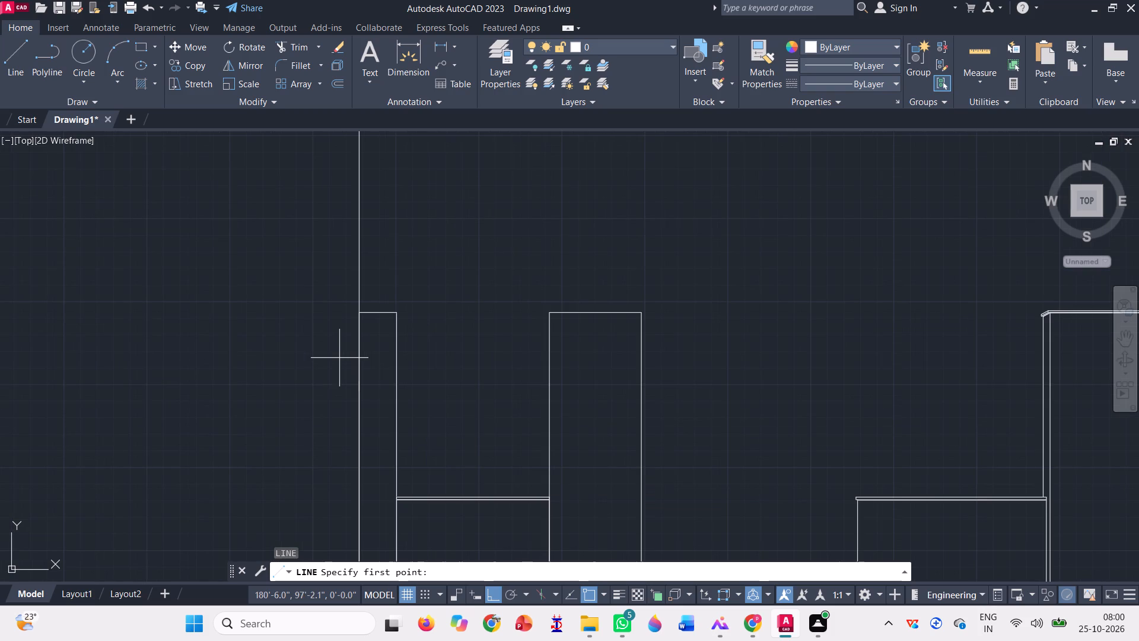
left_click(359, 338)
left_click(683, 357)
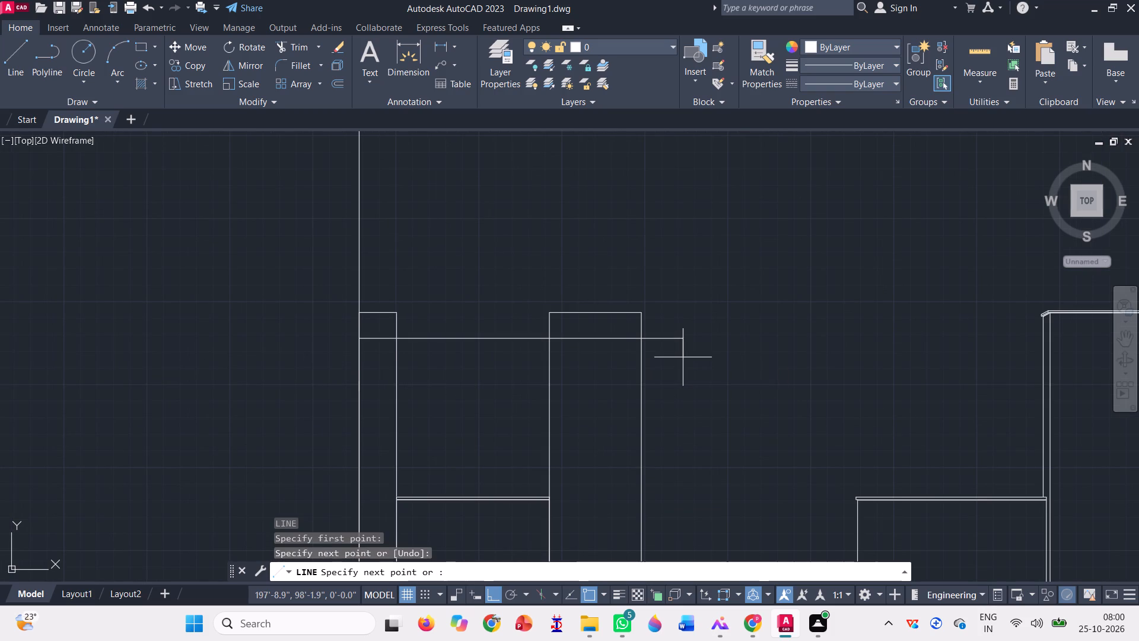
key("space")
Draw a rectangle inside the second tall west rectangle, from the horizontal line down to the low base rectangle's upper edge.
scroll(396, 341, "down", 1)
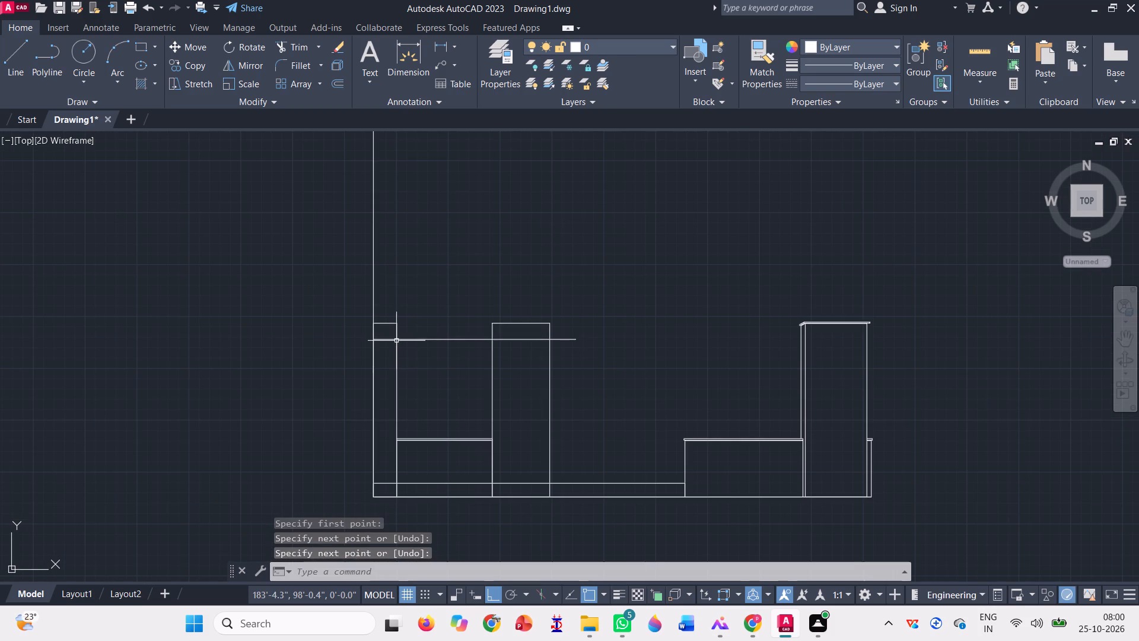
left_click(140, 46)
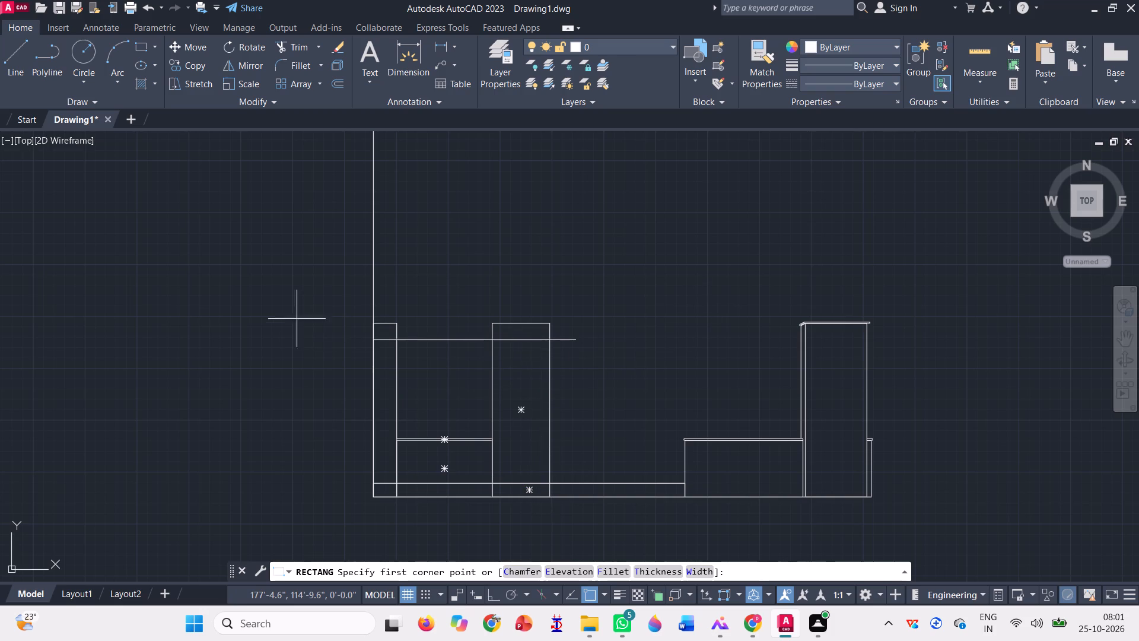
left_click(492, 338)
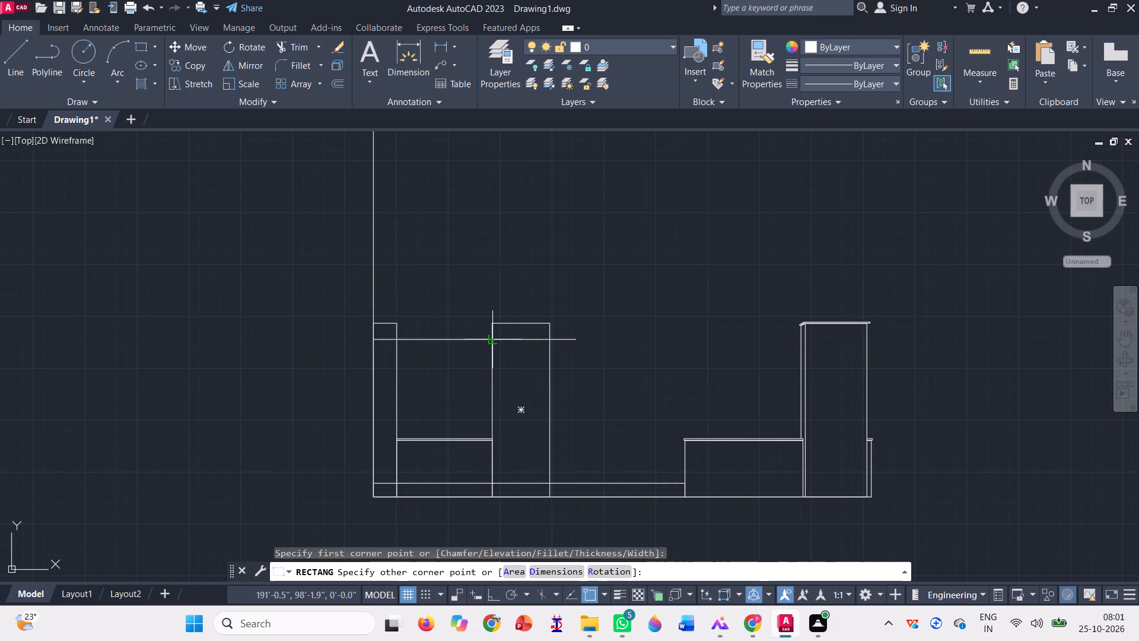
scroll(549, 481, "up", 3)
left_click(542, 488)
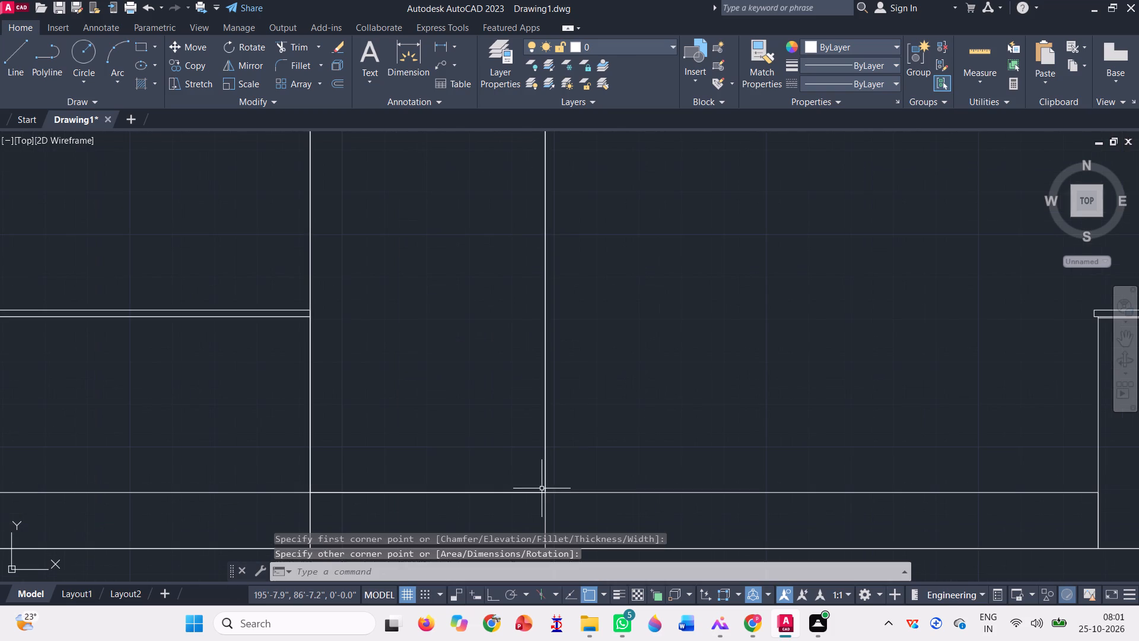
Draw a rectangle inside the narrow westernmost tall rectangle, from the horizontal line down to the low base rectangle's upper edge.
scroll(634, 450, "down", 4)
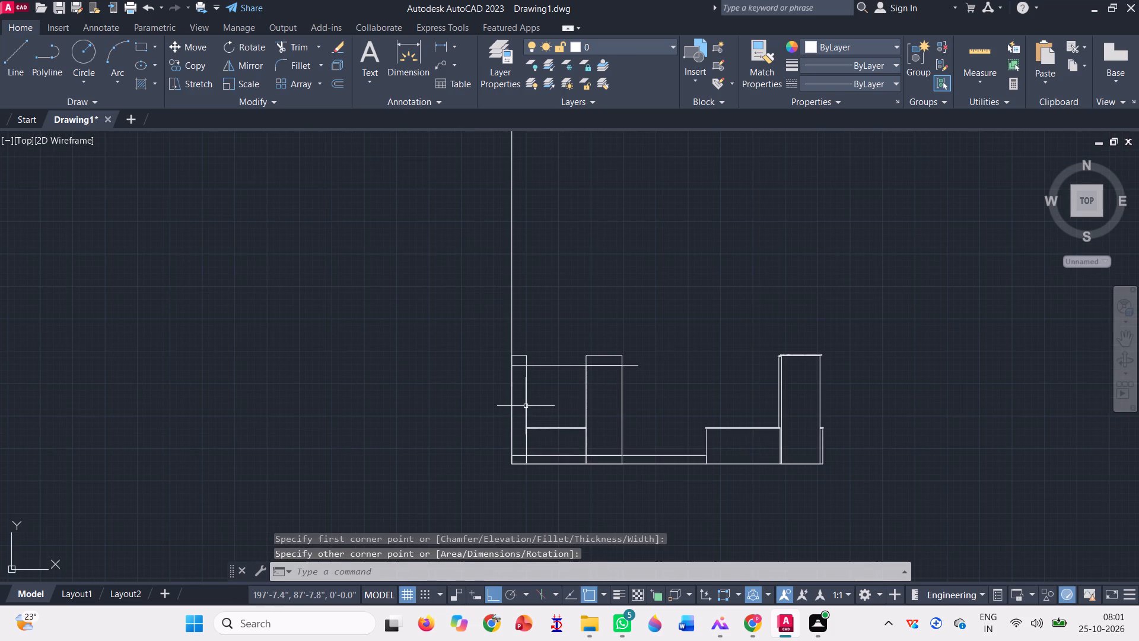
key("space")
scroll(500, 354, "up", 3)
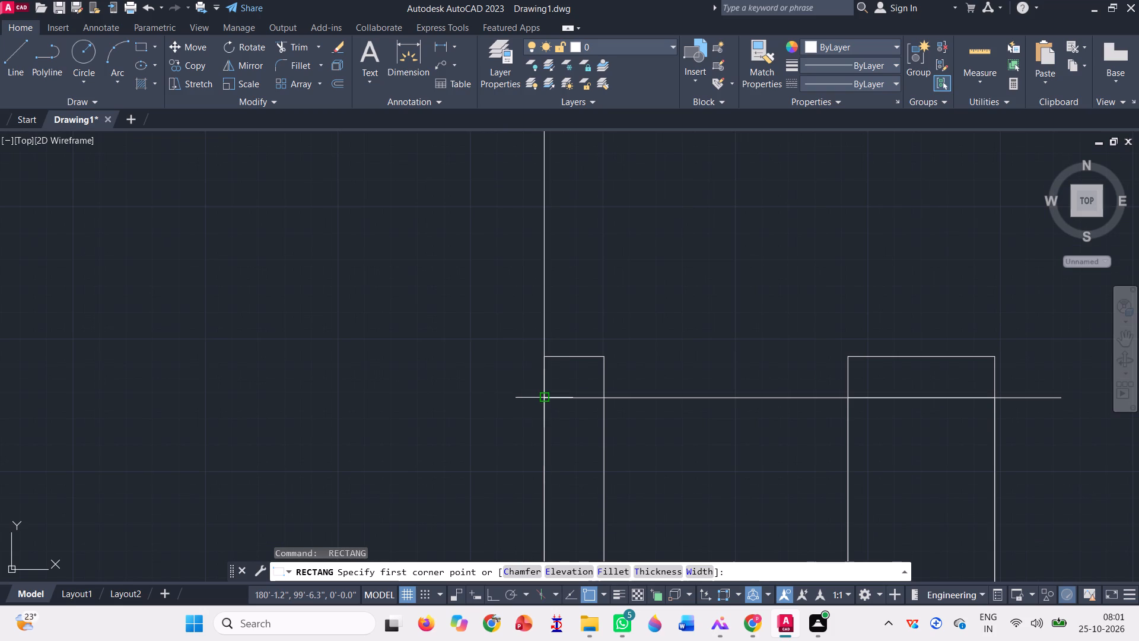
left_click(546, 396)
scroll(467, 318, "down", 3)
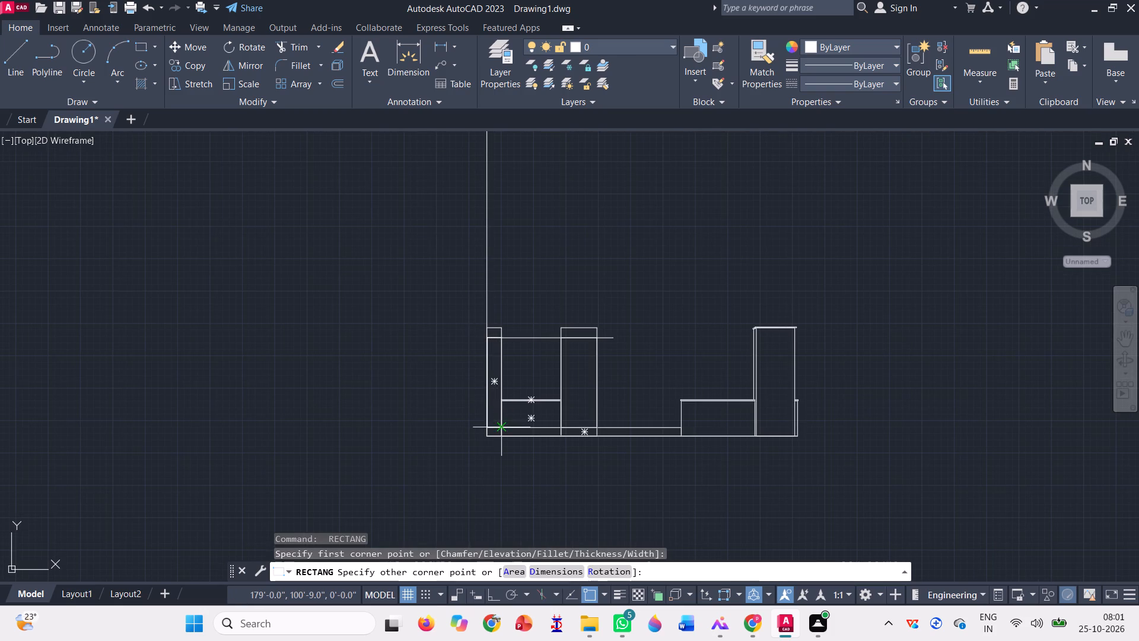
scroll(497, 424, "up", 3)
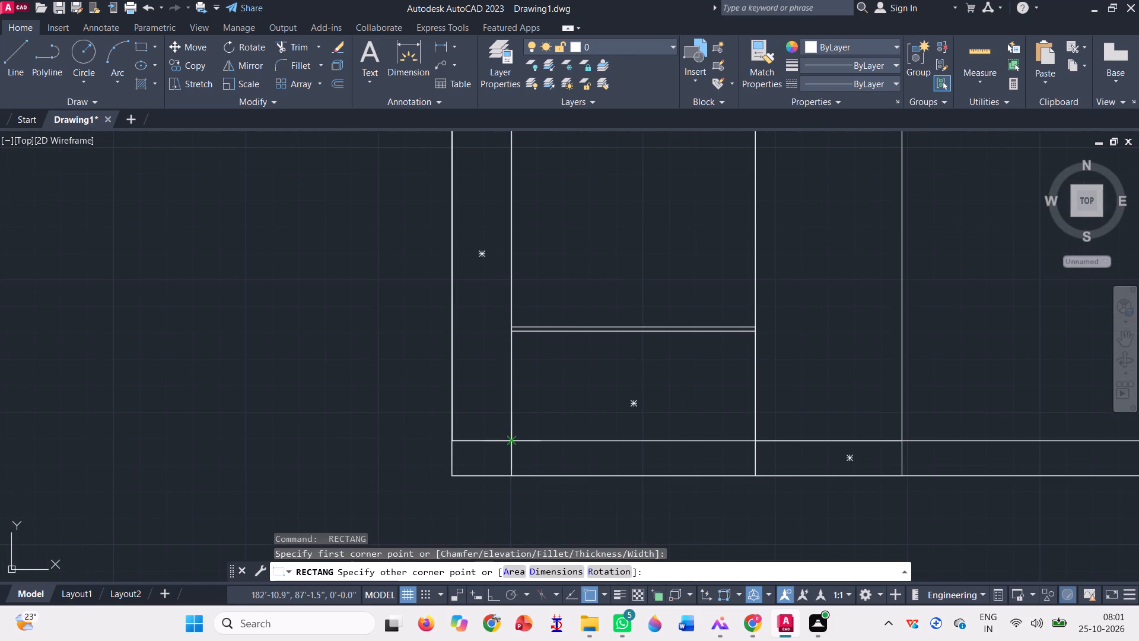
left_click(510, 440)
Delete the two original tall west rectangles that rise above the horizontal line, leaving the rectangles drawn inside them.
scroll(492, 444, "down", 3)
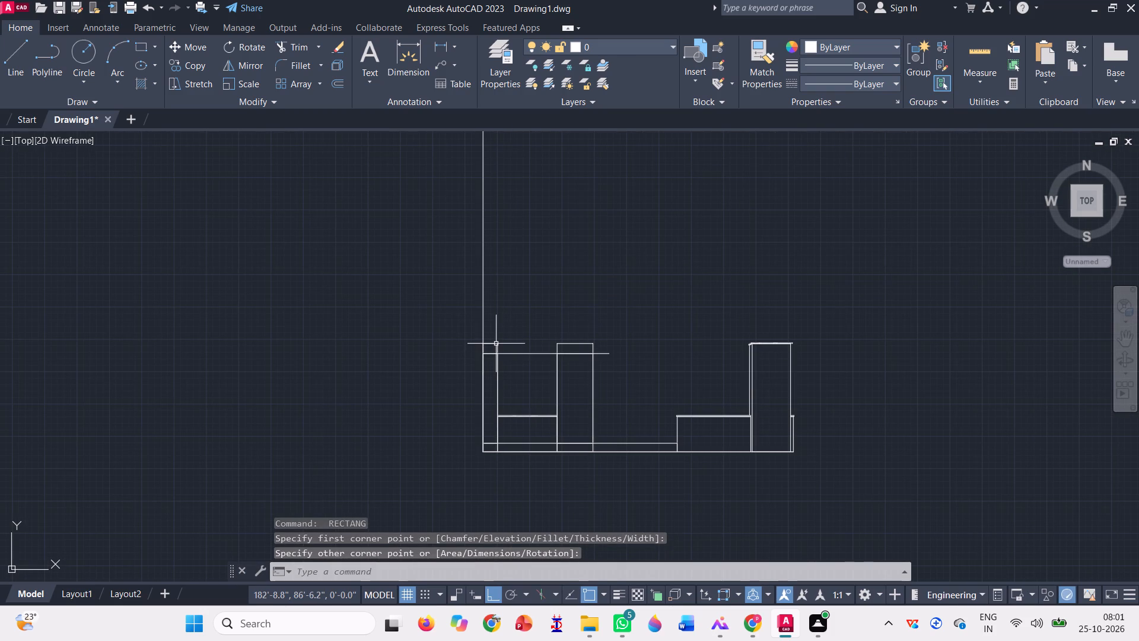
left_click(496, 344)
left_click(559, 346)
left_click(554, 337)
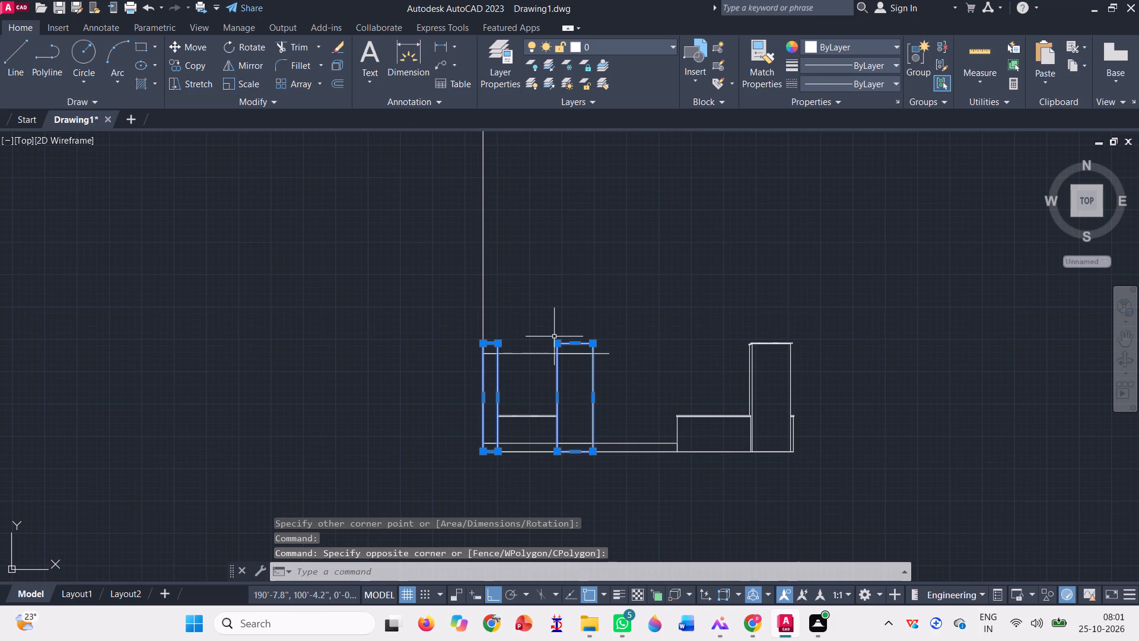
key("Delete")
Delete the horizontal line running across the tops of the two remaining west rectangles.
left_click(526, 351)
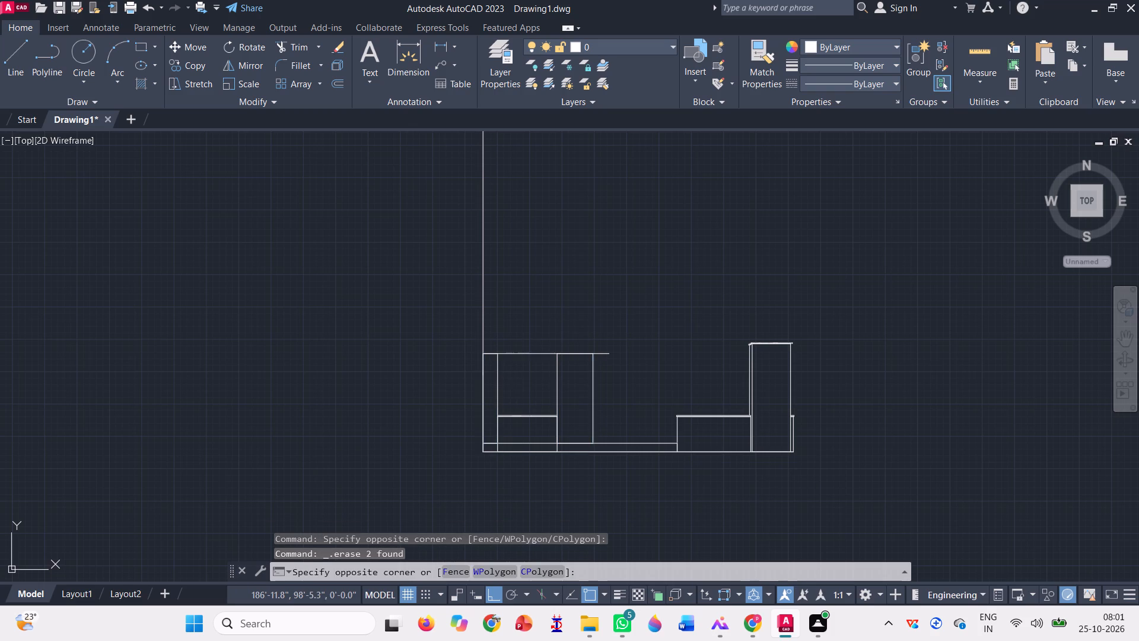
left_click(528, 356)
left_click(528, 356)
left_click(531, 352)
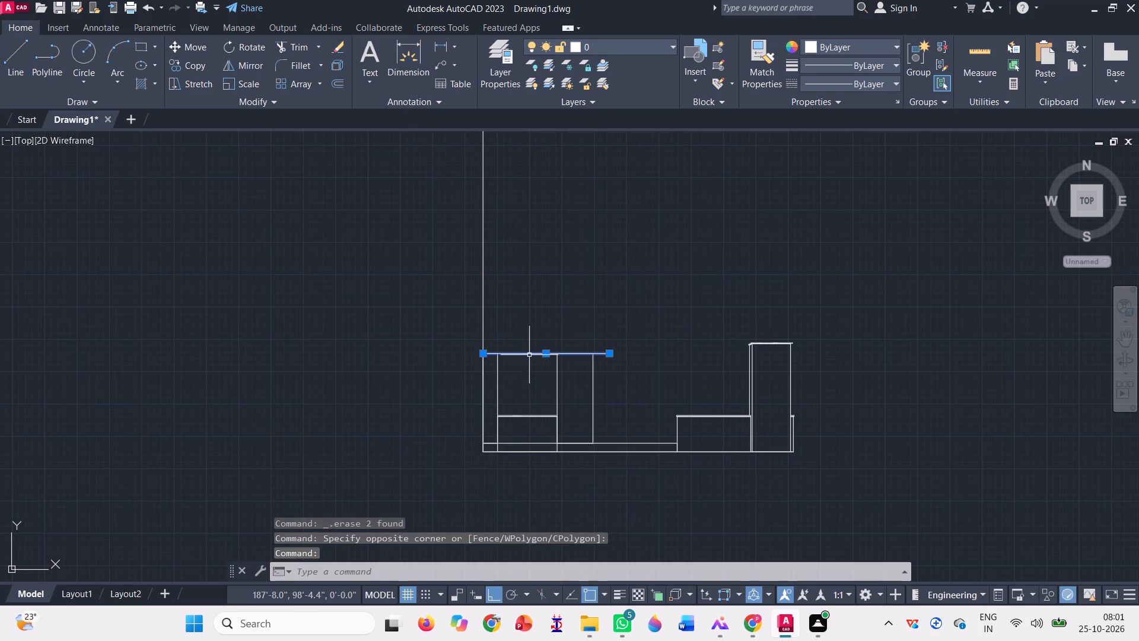
key("Delete")
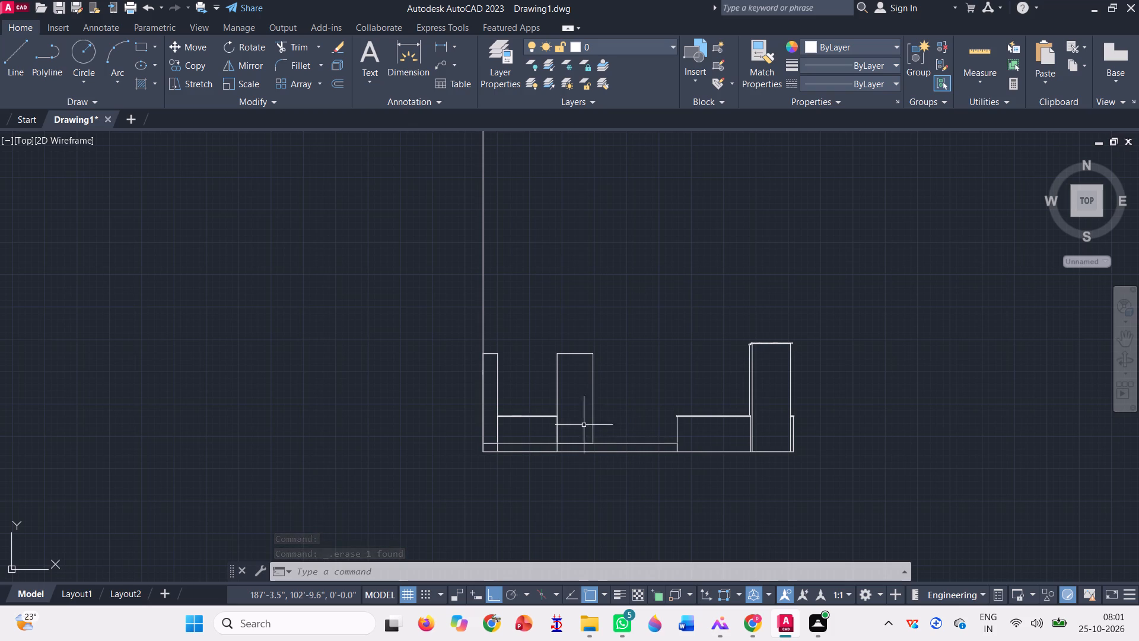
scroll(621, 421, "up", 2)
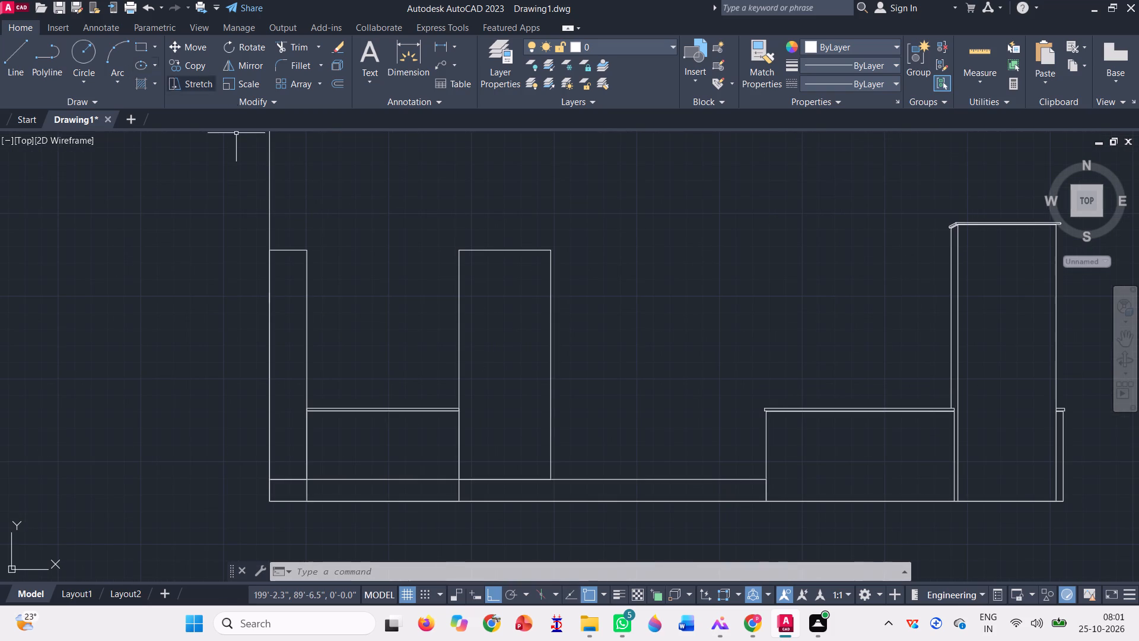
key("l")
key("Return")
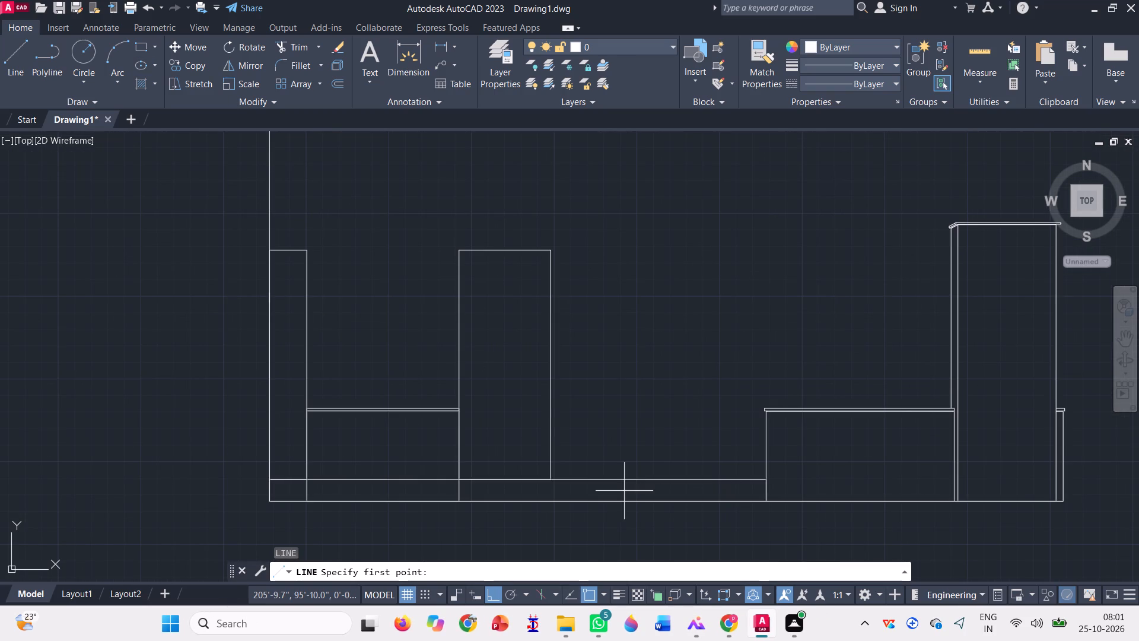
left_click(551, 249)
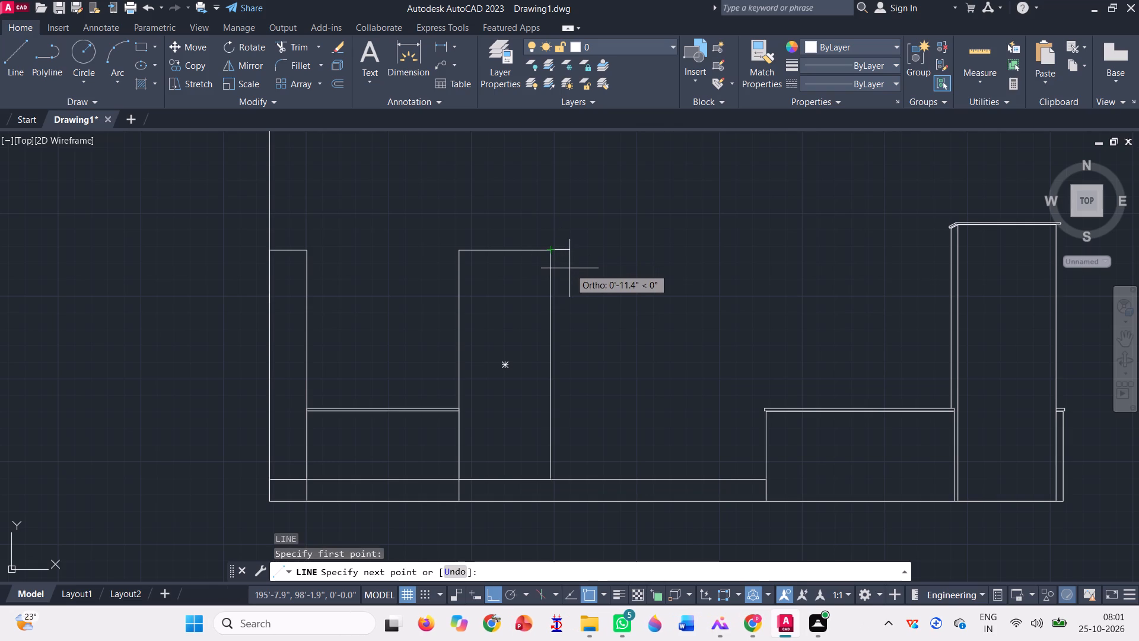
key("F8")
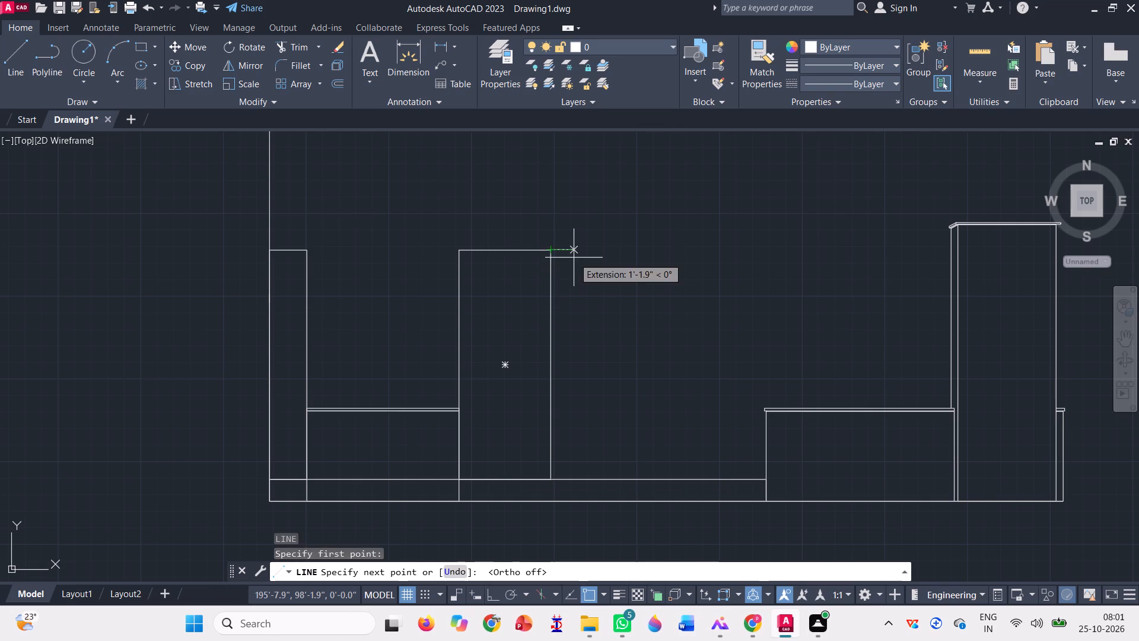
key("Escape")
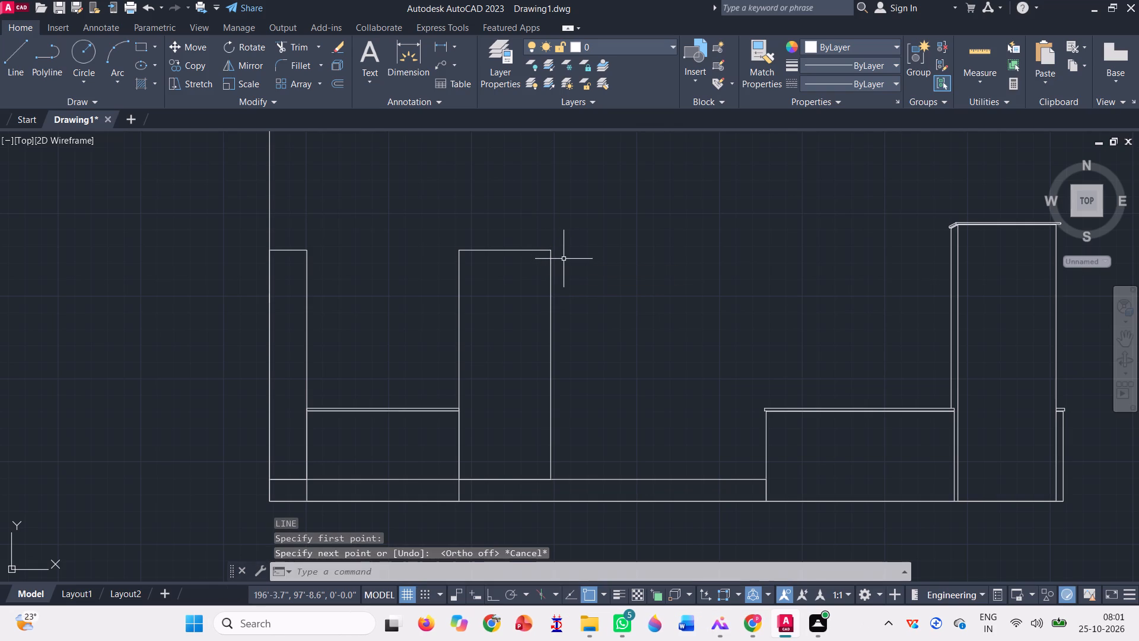
Draw a horizontal line about 50' long westward from the lower end of the east tall box's sloped cap, past the outer west line.
key("l")
key("Return")
scroll(982, 223, "up", 2)
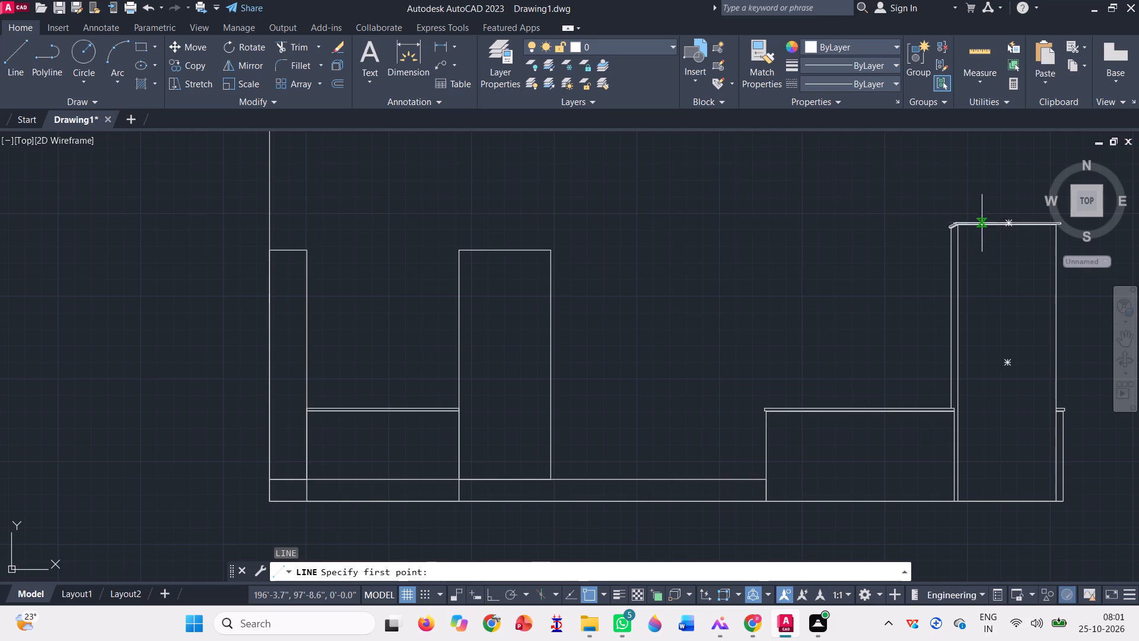
scroll(984, 224, "up", 2)
scroll(801, 256, "up", 3)
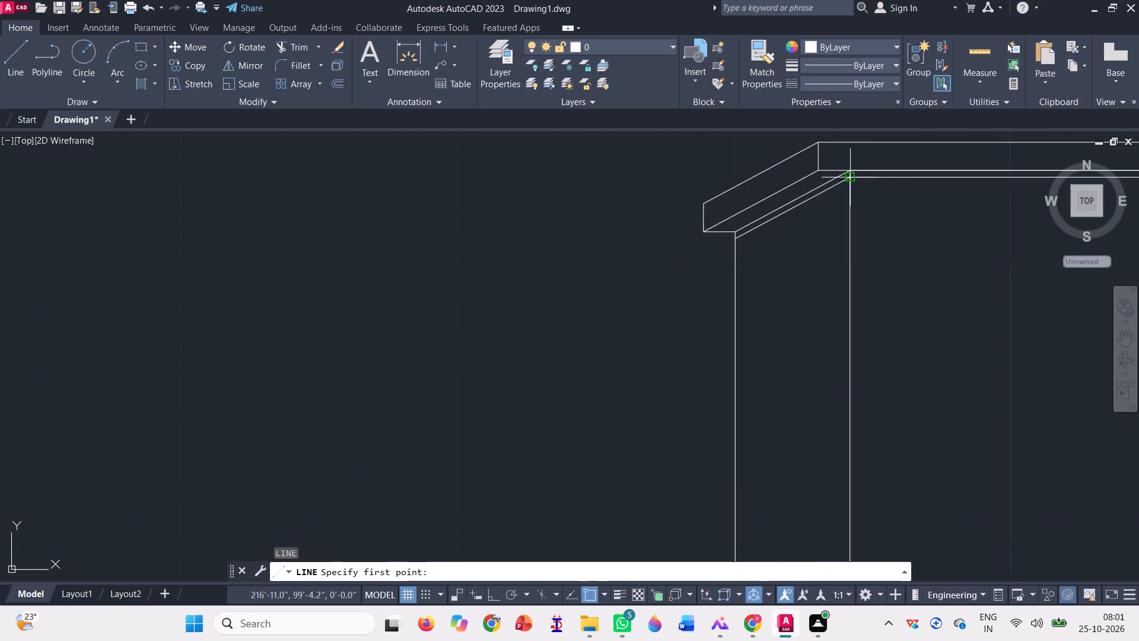
left_click(734, 231)
scroll(892, 238, "down", 8)
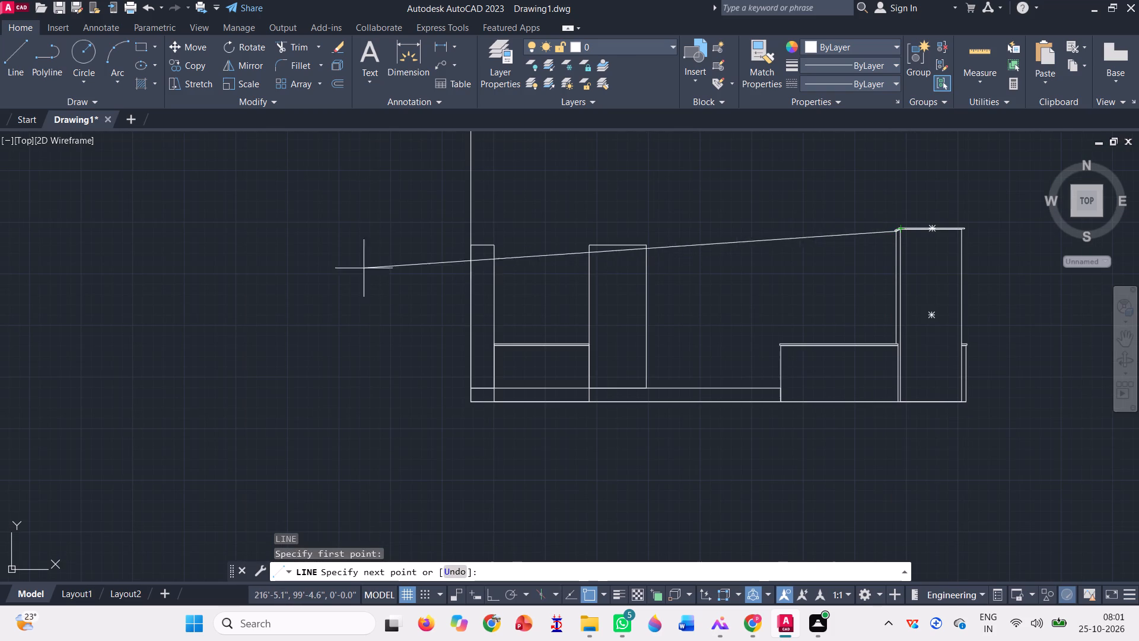
key("F8")
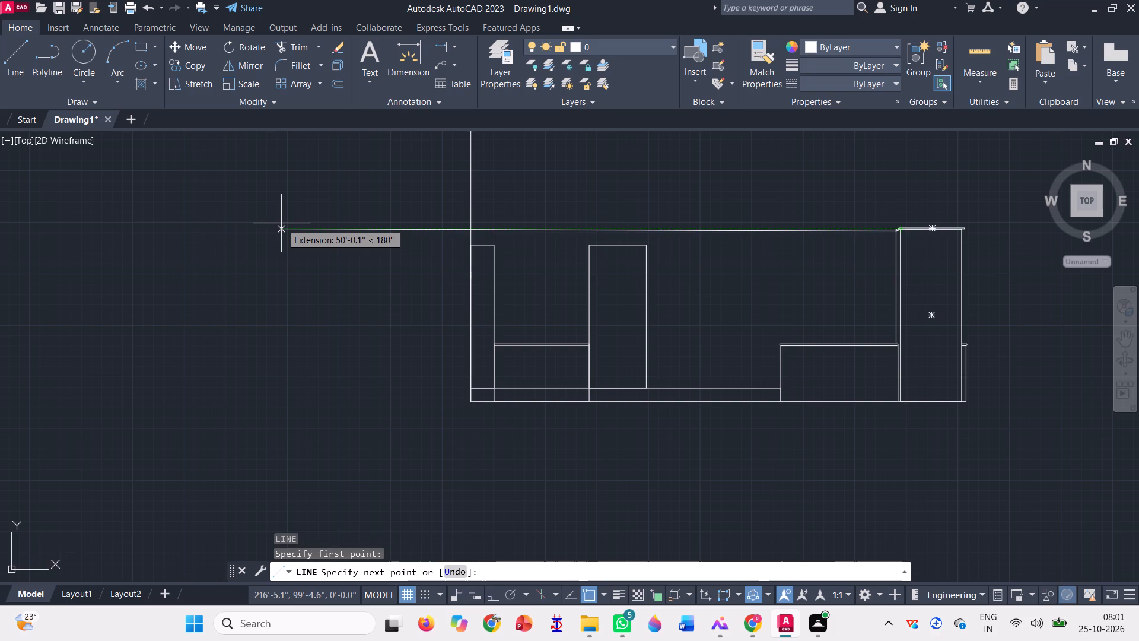
left_click(281, 223)
key("space")
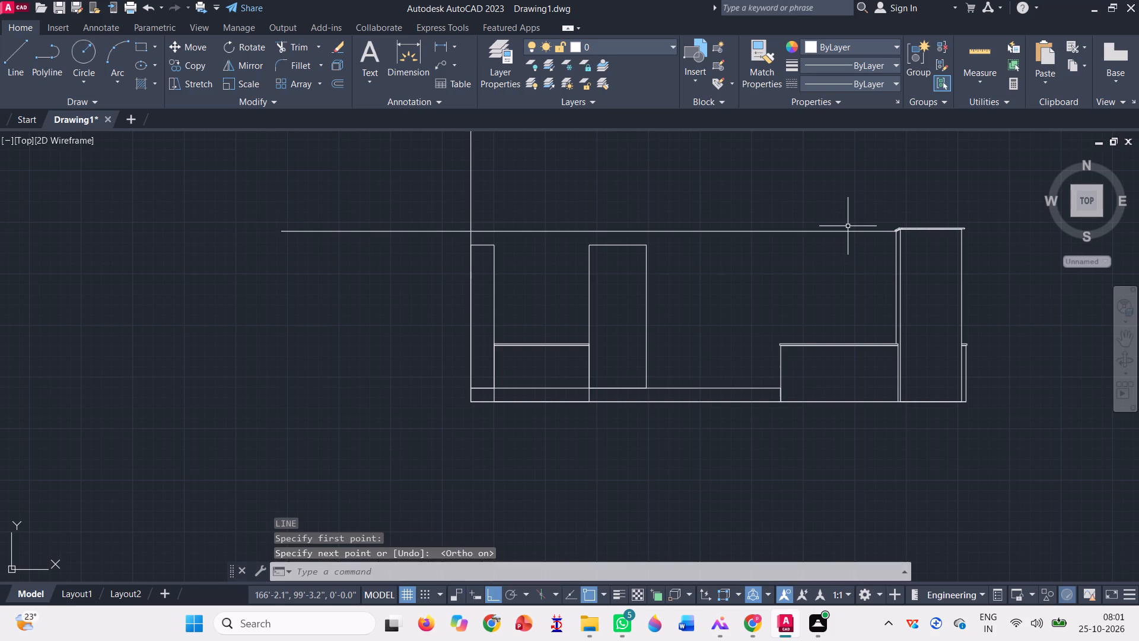
Draw a second horizontal line westward from the upper end of the sloped cap's underside, past the outer west vertical line.
key("l")
key("Return")
scroll(899, 226, "up", 3)
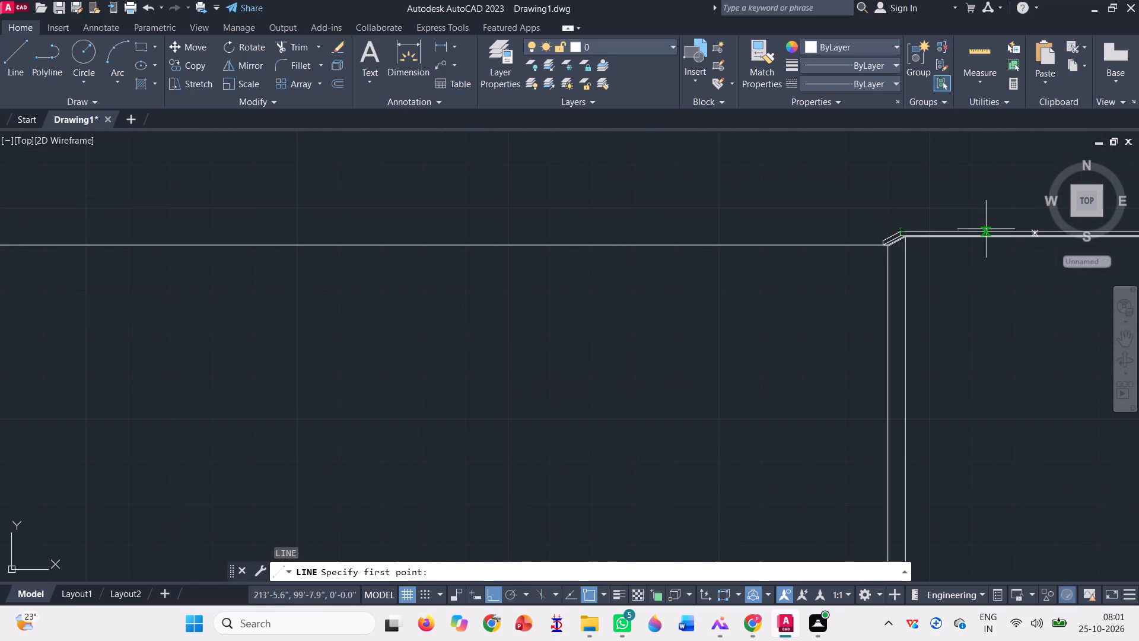
scroll(986, 229, "up", 3)
scroll(587, 317, "up", 3)
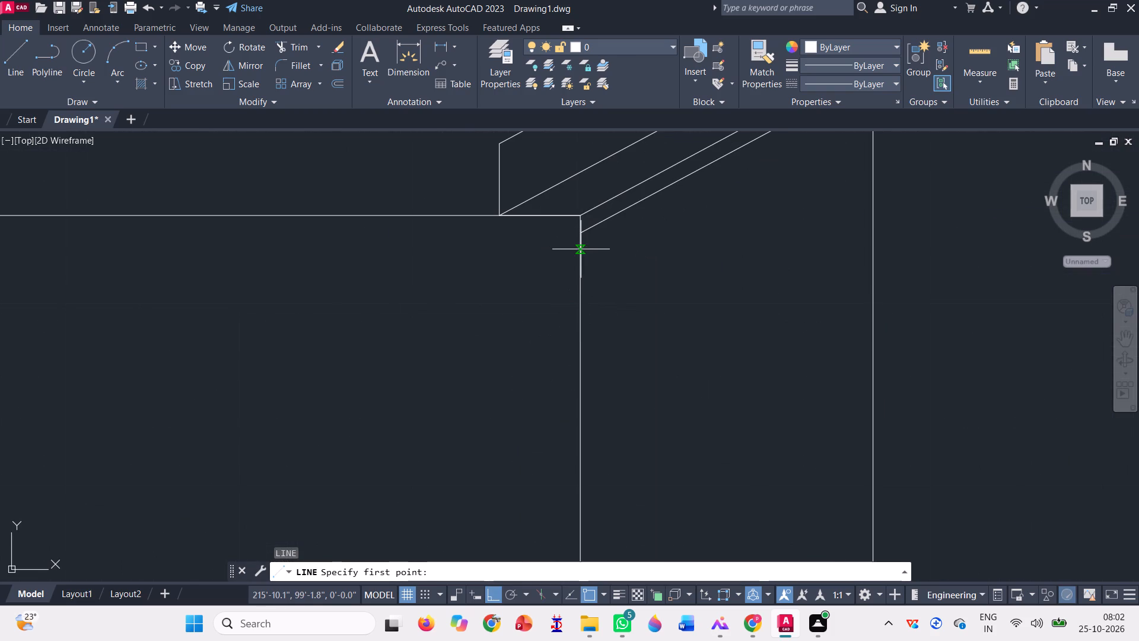
scroll(579, 249, "down", 2)
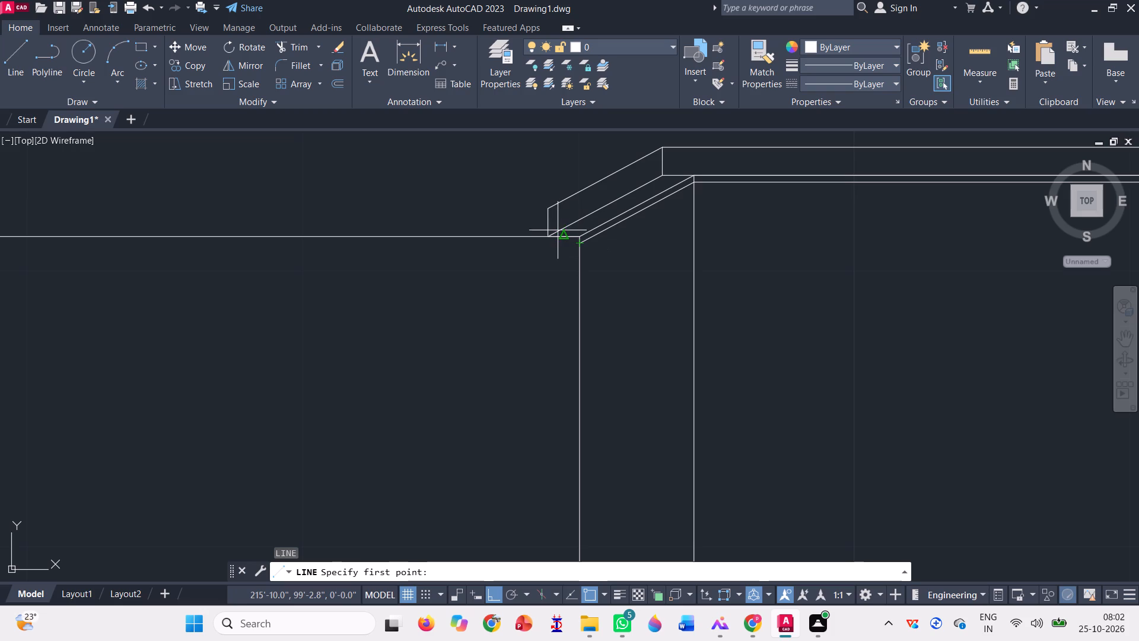
left_click(694, 173)
scroll(866, 249, "down", 6)
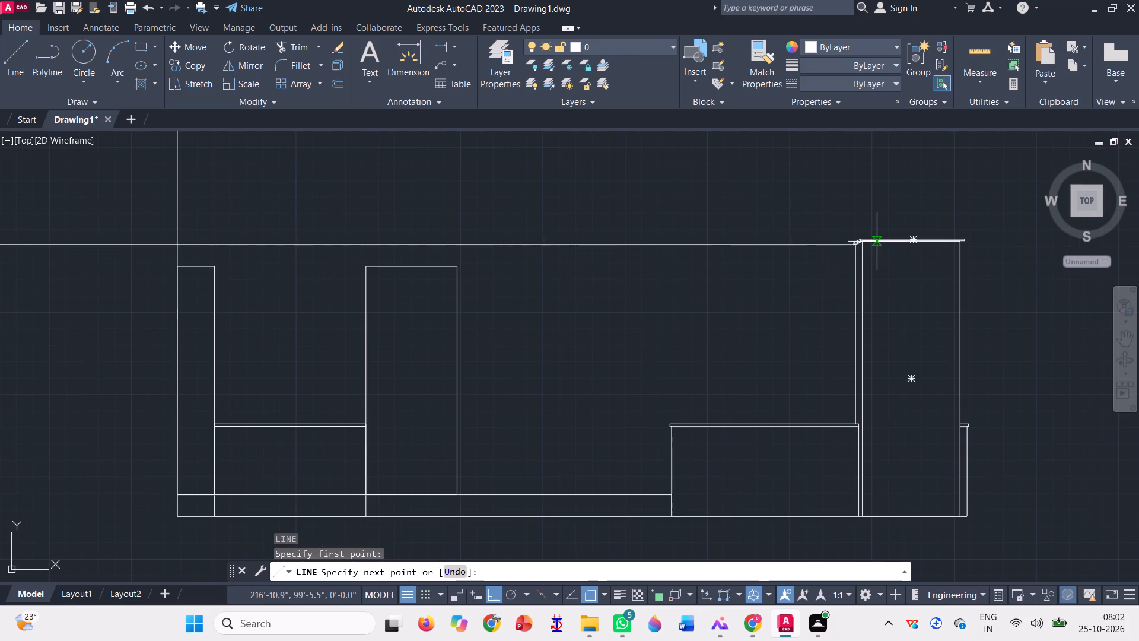
left_click(37, 195)
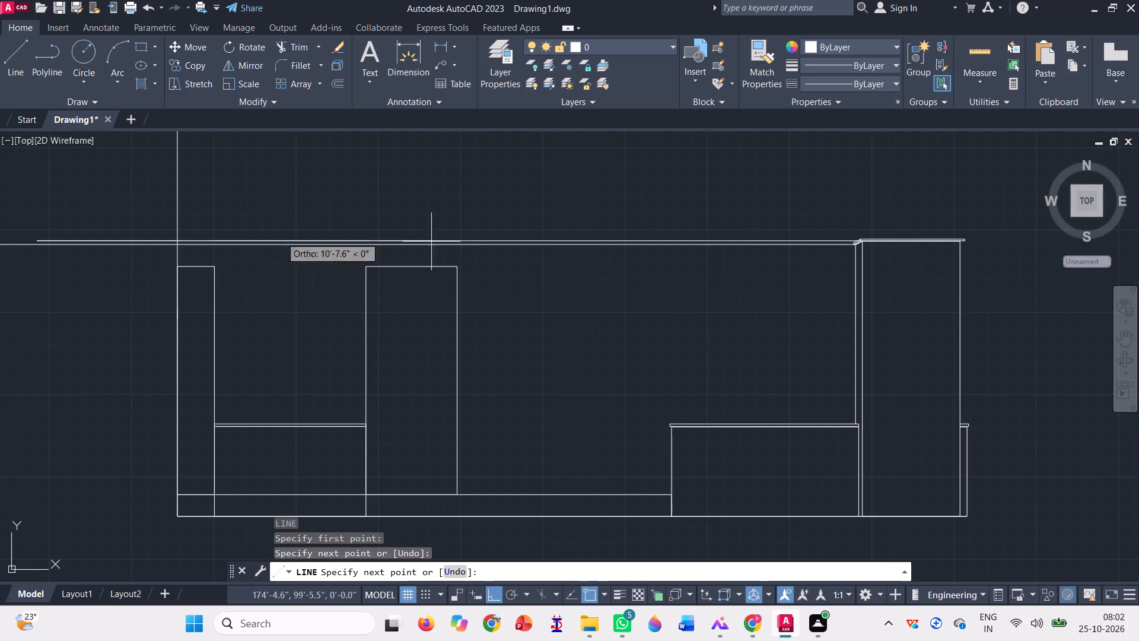
key("space")
Copy the two long horizontal lines straight down so the lower copy lies on the second west rectangle's top edge.
key("c")
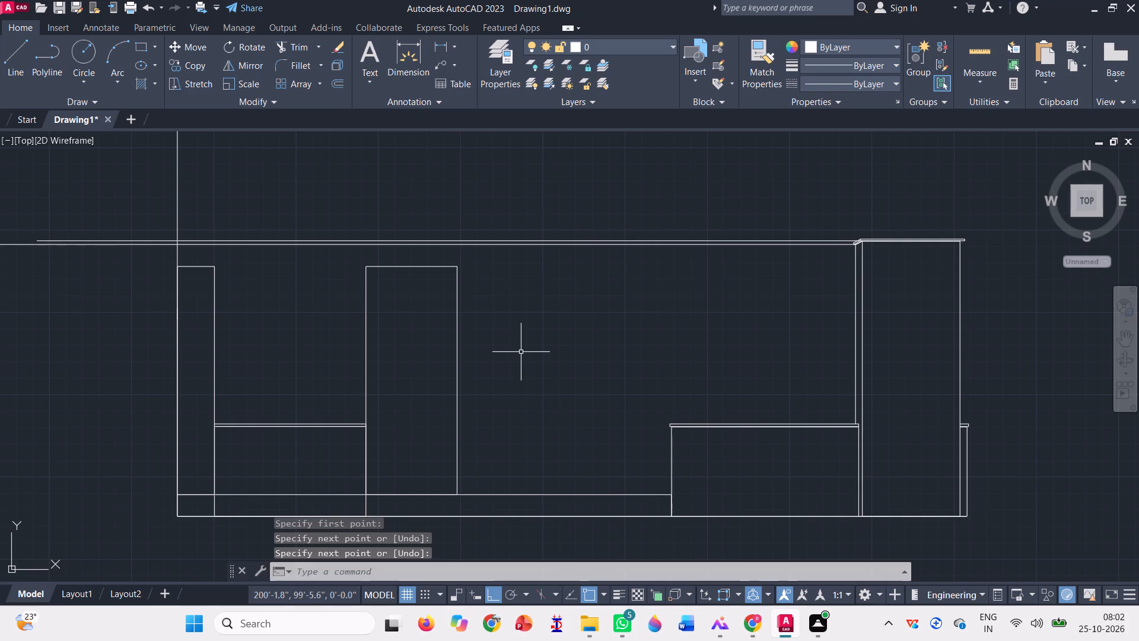
key("o")
key("space")
left_click(624, 284)
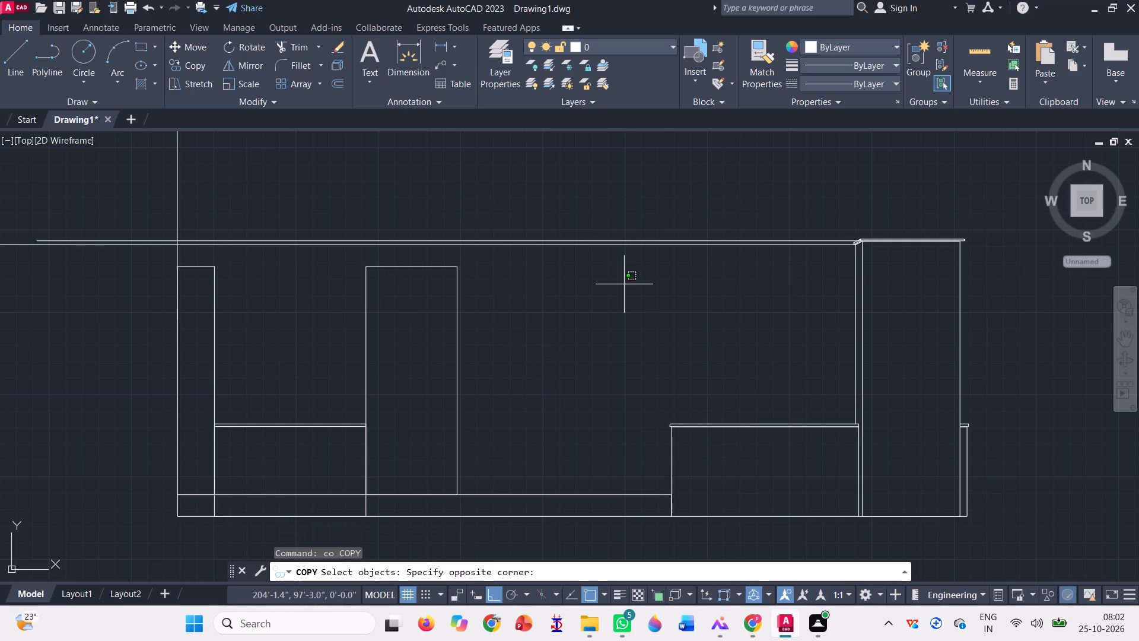
left_click(539, 186)
key("space")
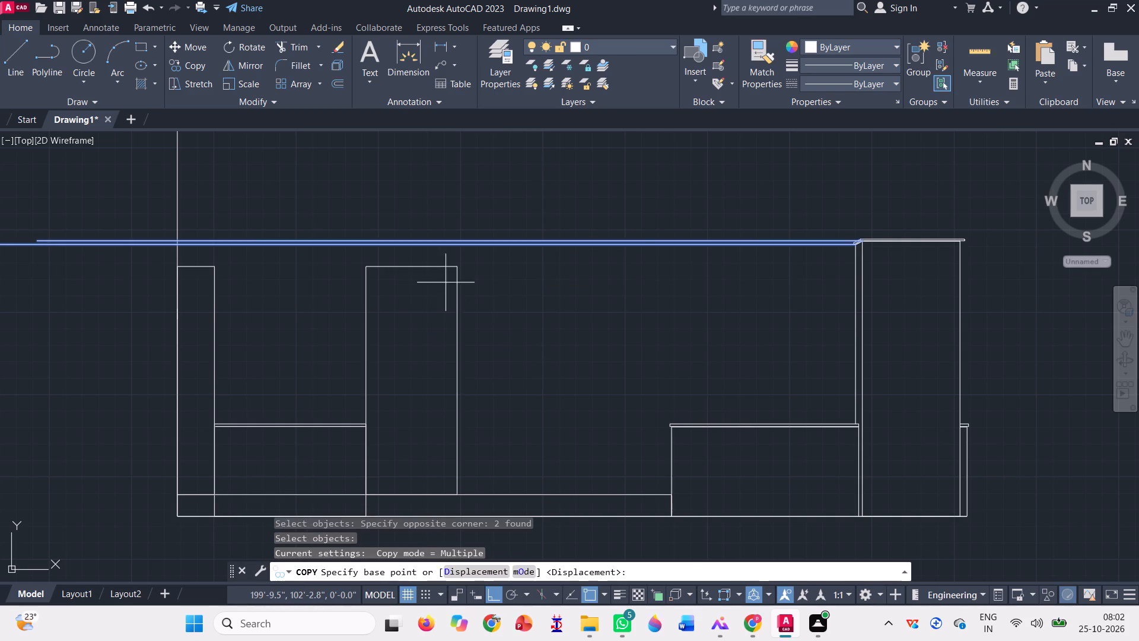
scroll(448, 259, "up", 2)
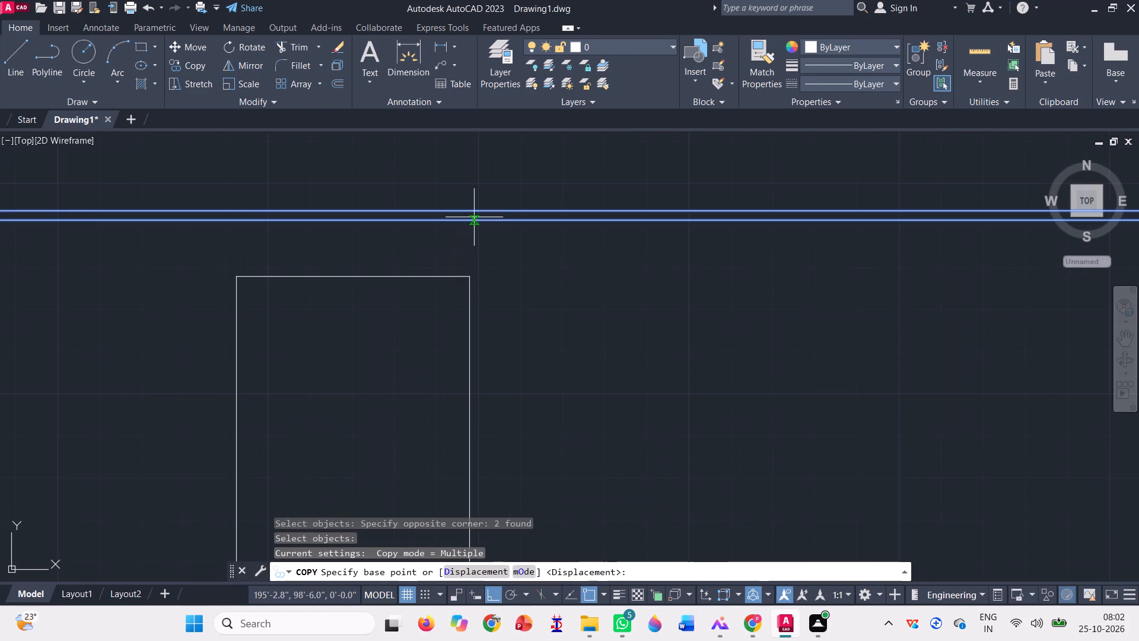
left_click(474, 221)
left_click(468, 281)
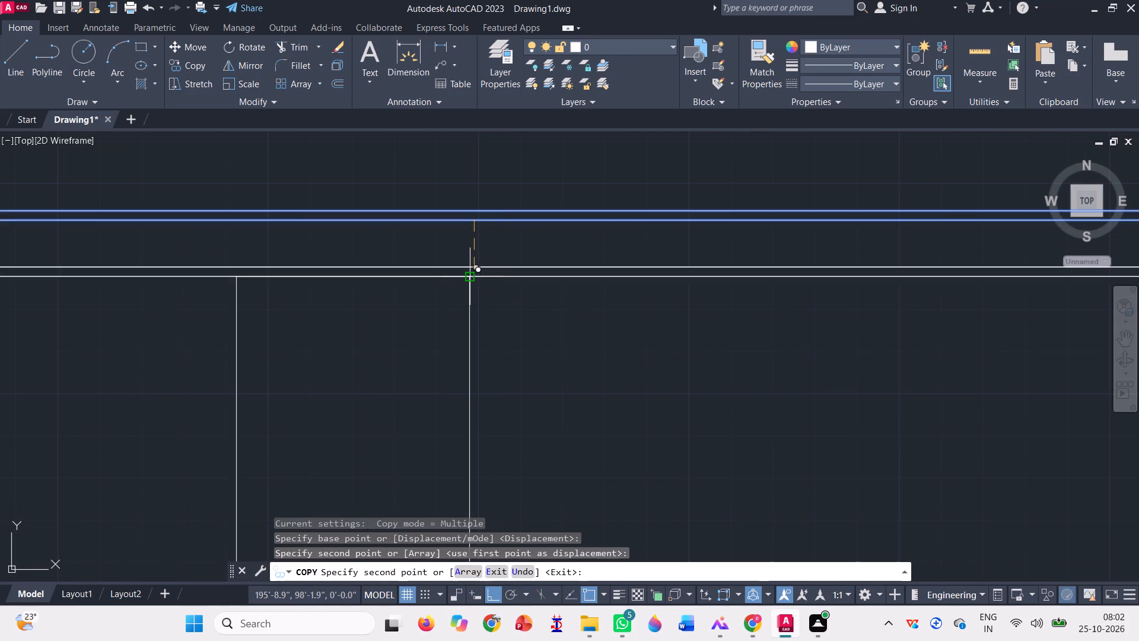
key("space")
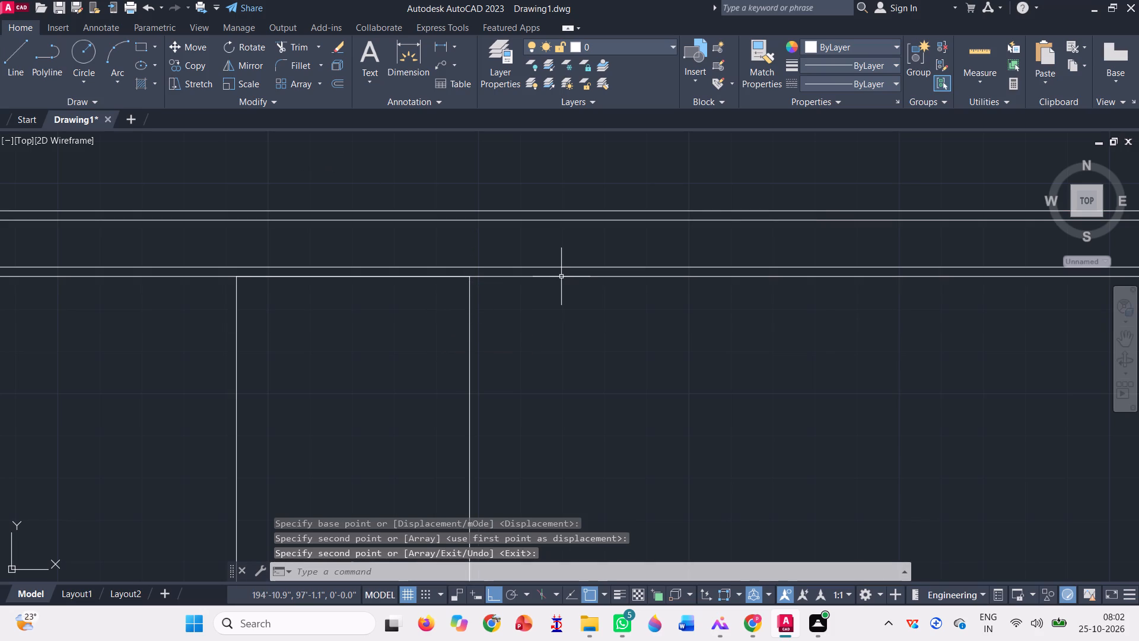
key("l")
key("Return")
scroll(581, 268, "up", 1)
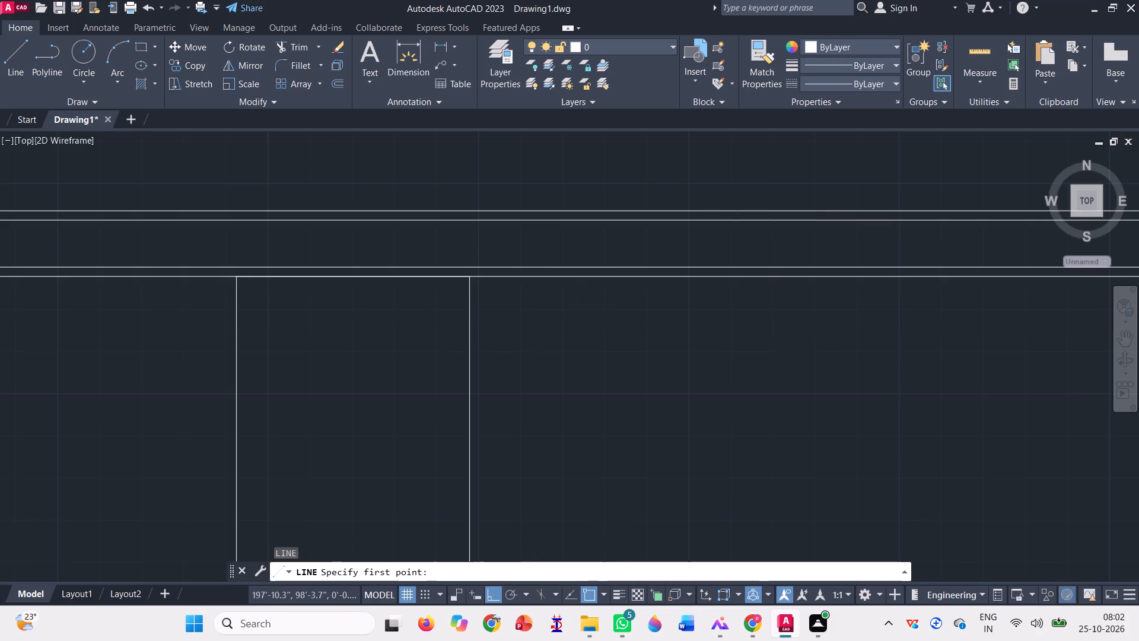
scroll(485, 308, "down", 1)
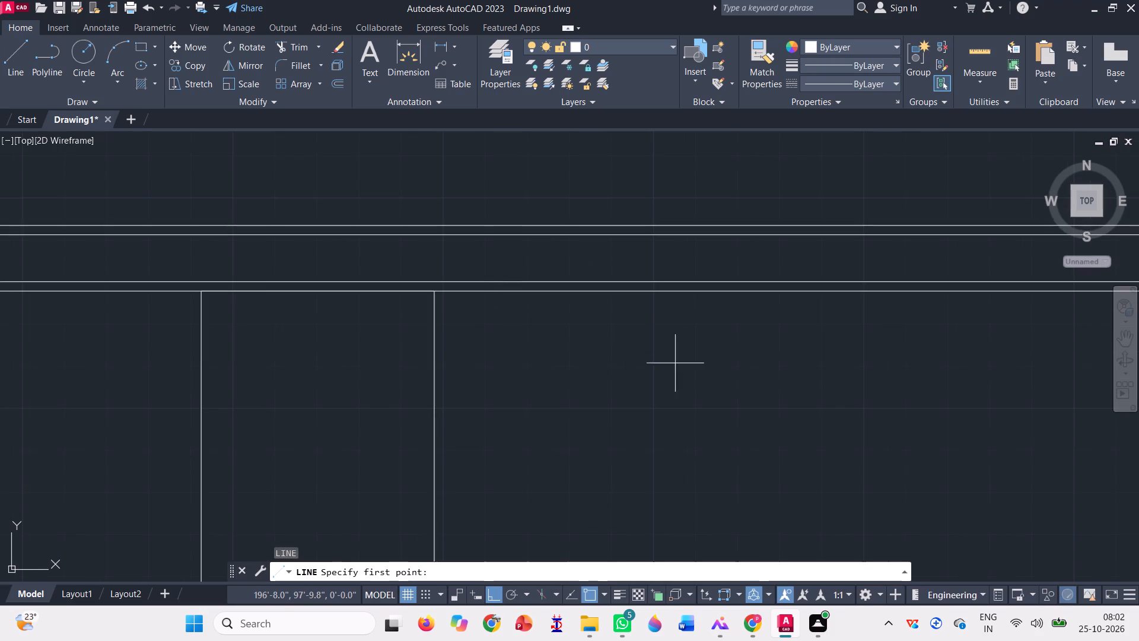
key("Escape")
Move the two copied horizontal lines down so the upper one lies on the second west rectangle's top edge.
left_click(656, 353)
left_click(578, 272)
type("m")
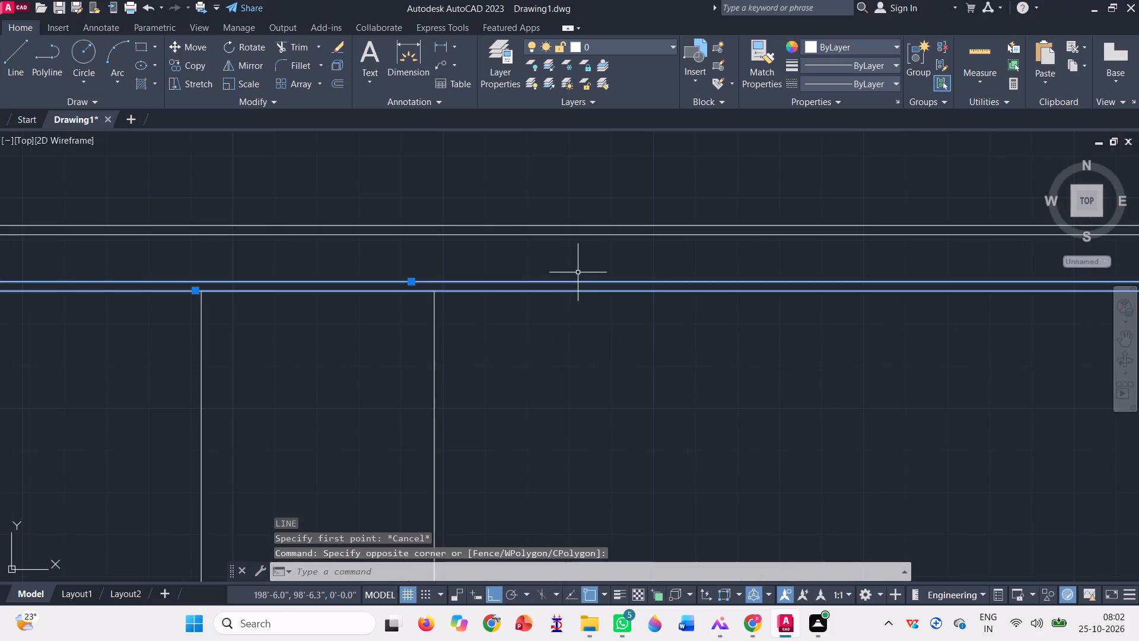
key("space")
scroll(436, 302, "up", 3)
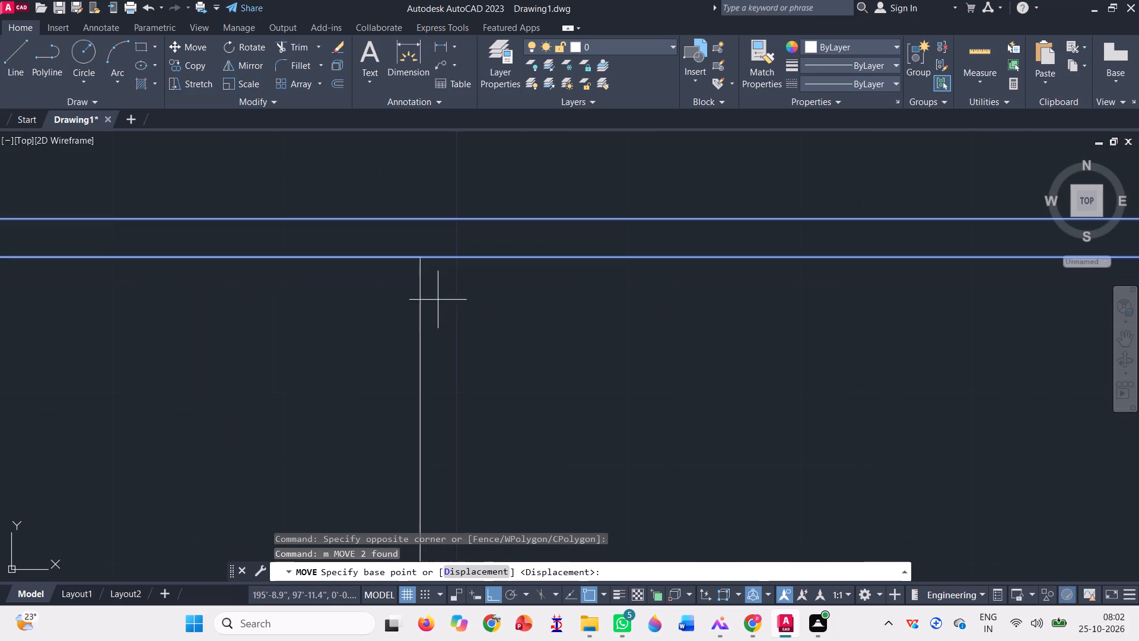
left_click(417, 218)
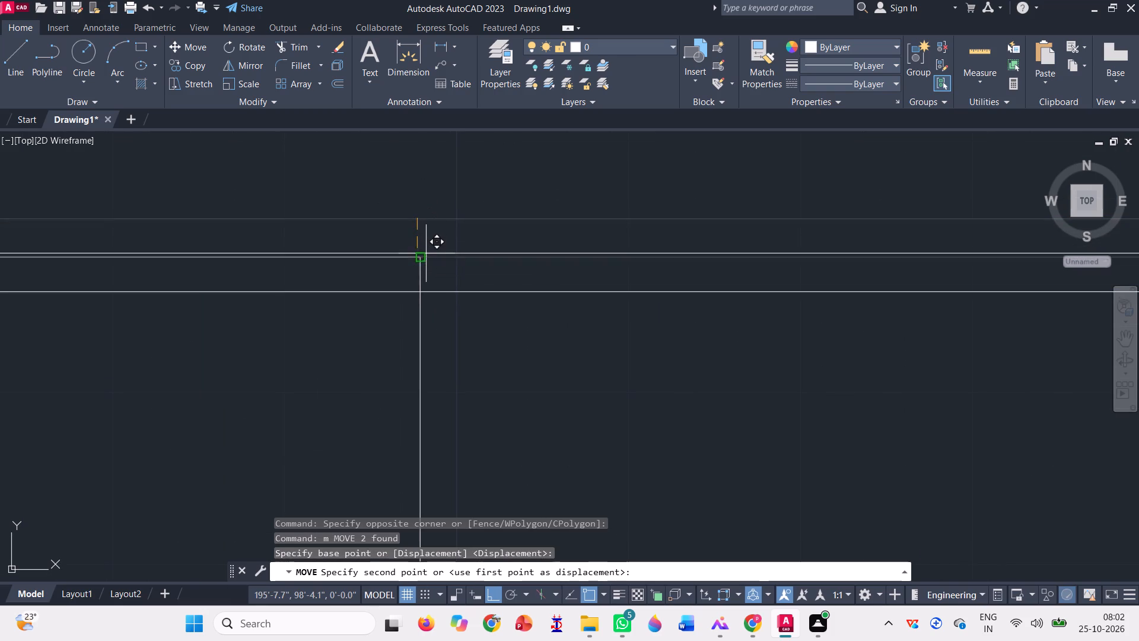
left_click(416, 256)
Draw a short slope from the second west rectangle's northeast corner to the lower long horizontal, and continue straight down to the base strip's top edge.
scroll(415, 280, "down", 1)
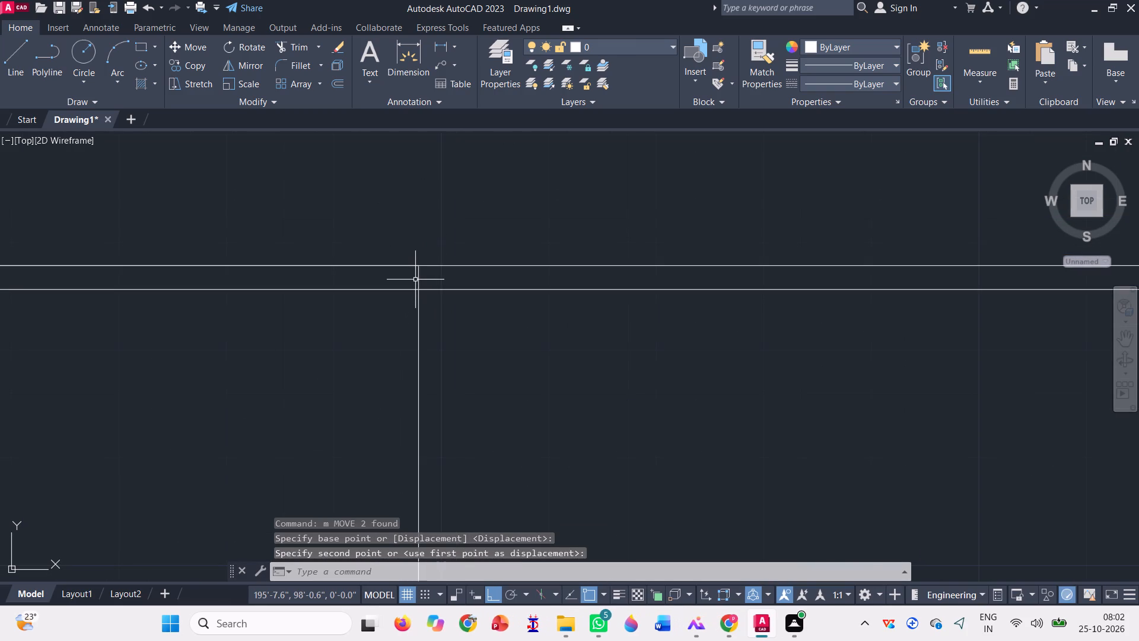
key("l")
key("Return")
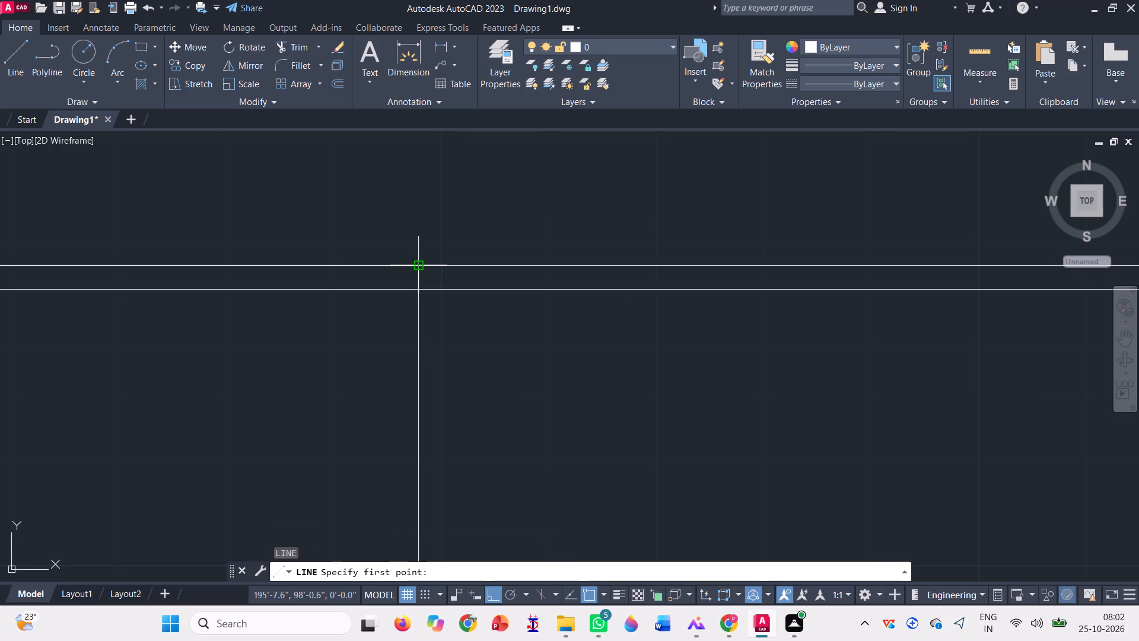
left_click(415, 265)
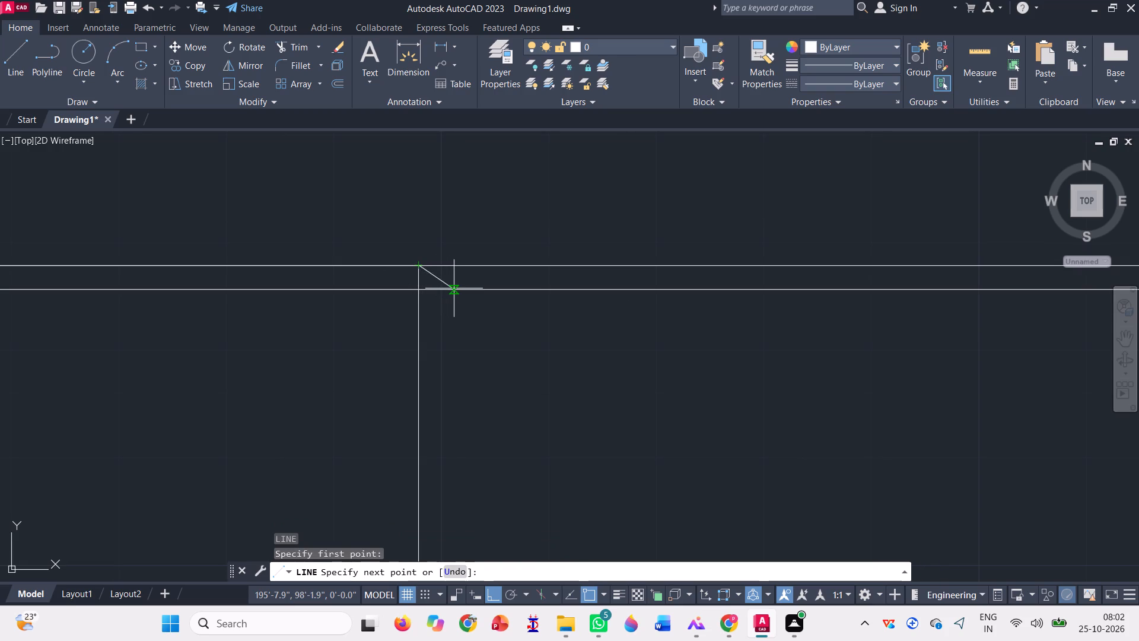
left_click(459, 288)
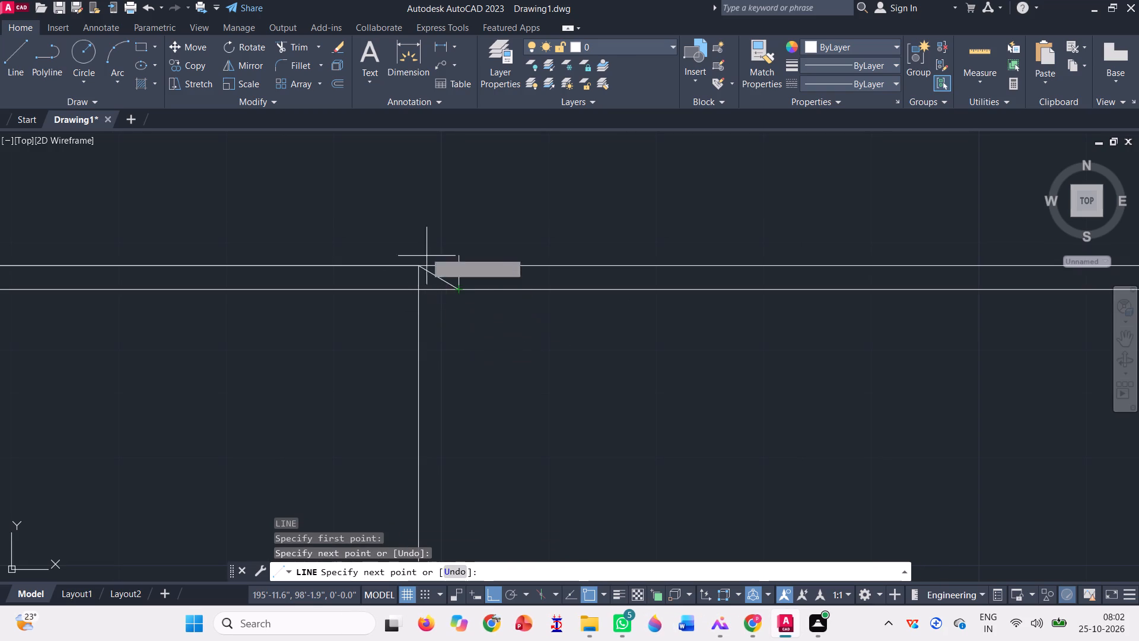
scroll(422, 237, "down", 5)
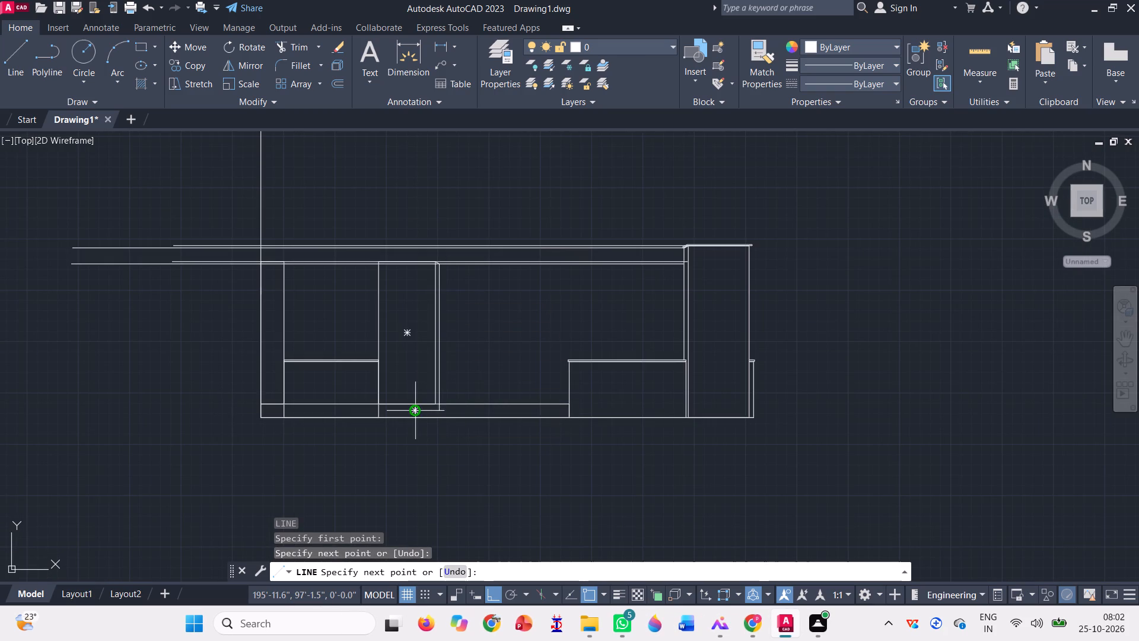
scroll(430, 394, "up", 3)
left_click(464, 439)
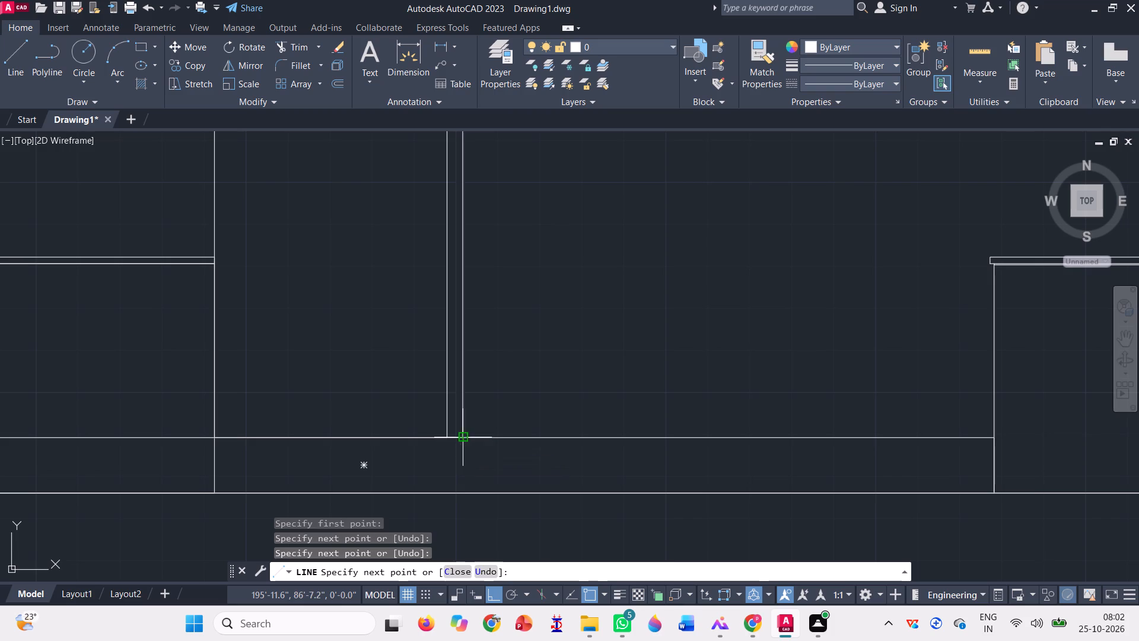
key("space")
scroll(492, 414, "down", 3)
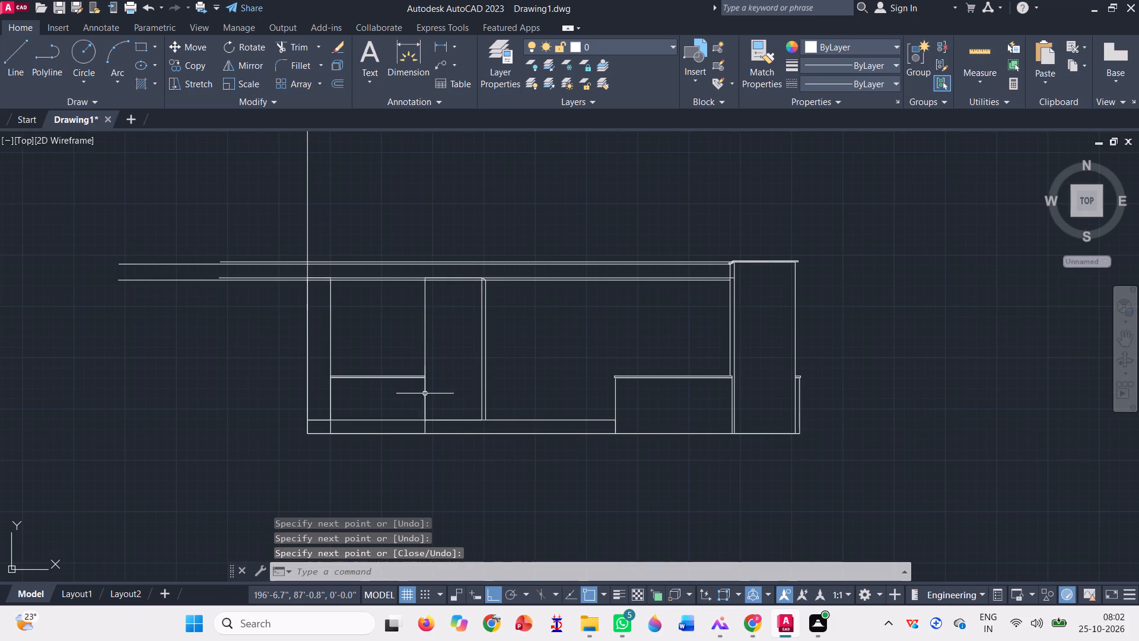
Delete the upper pair of long horizontal lines.
scroll(325, 291, "up", 3)
scroll(425, 290, "down", 2)
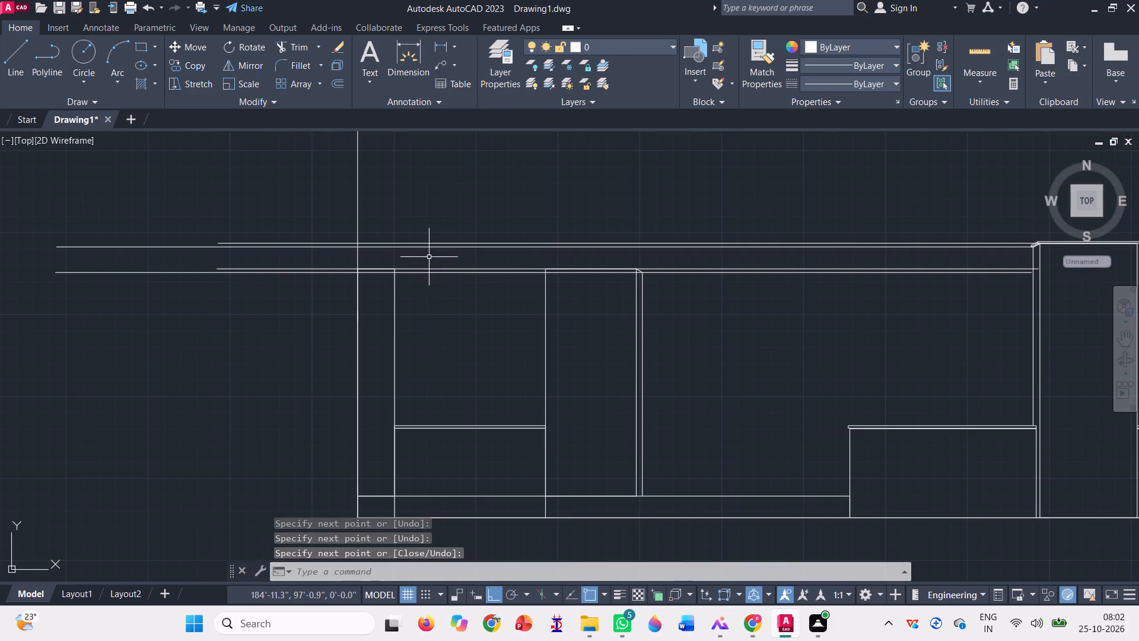
left_click(429, 255)
left_click(407, 224)
key("Delete")
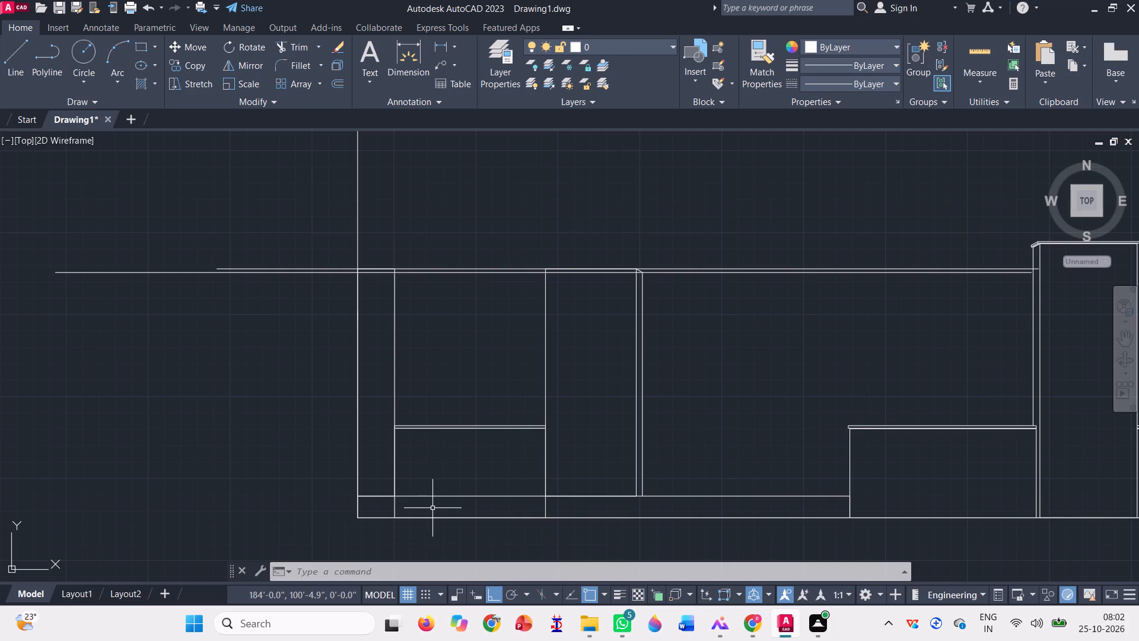
Draw a connected slope, vertical and bottom diagonal inside the second west bay, from the outer west strip's northeast corner down to the base strip corner.
scroll(432, 508, "up", 1)
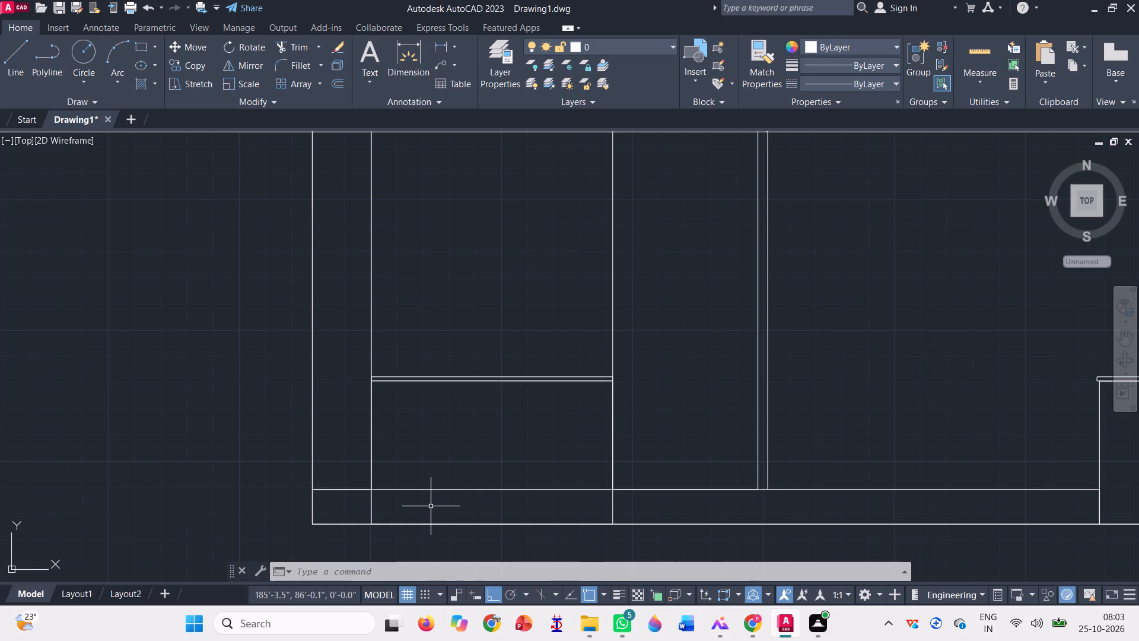
scroll(431, 506, "down", 1)
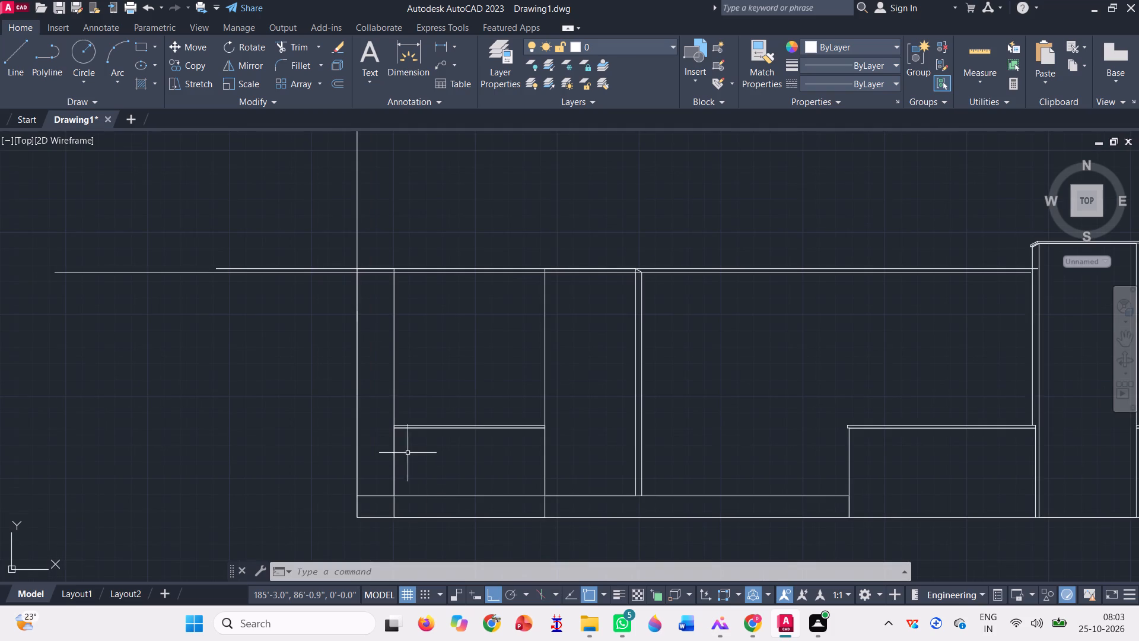
left_click(18, 62)
scroll(392, 263, "up", 3)
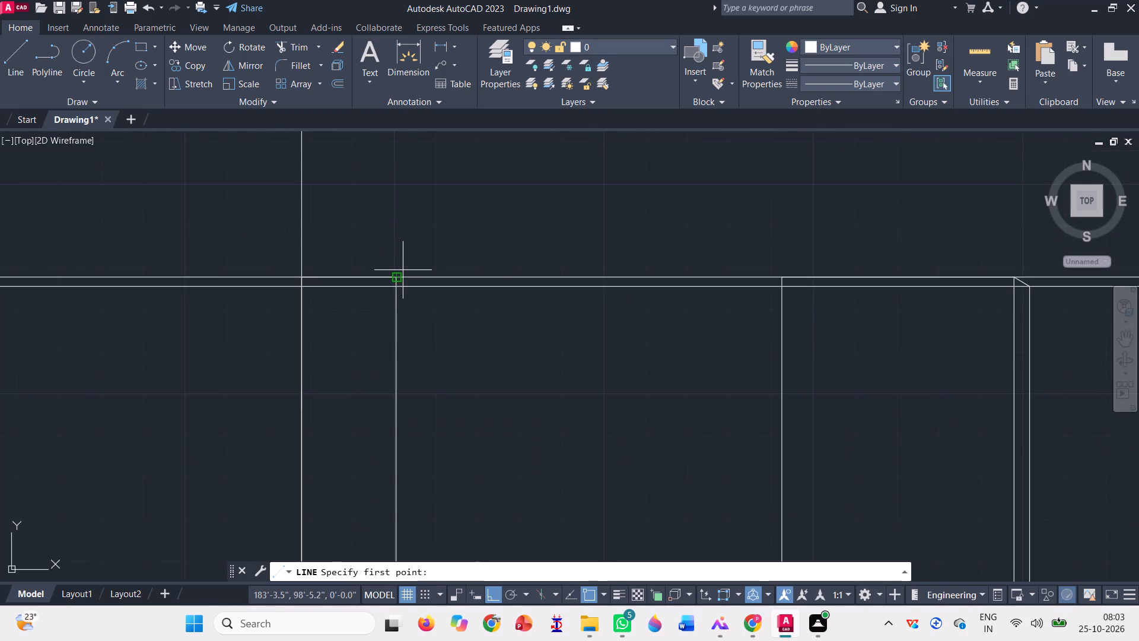
scroll(390, 268, "up", 3)
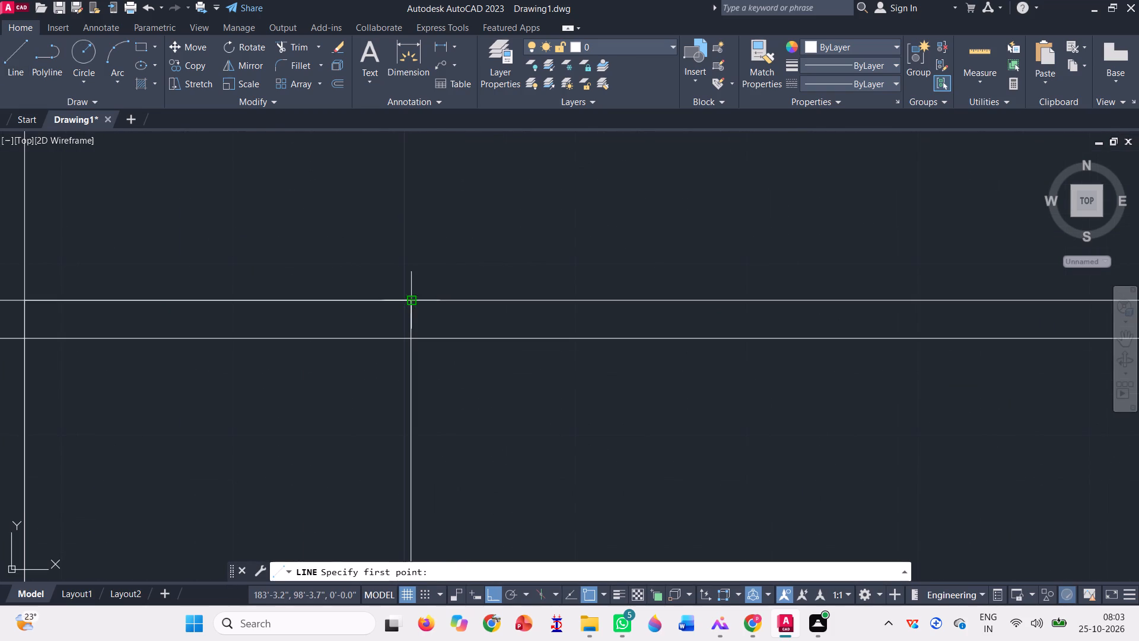
left_click(409, 301)
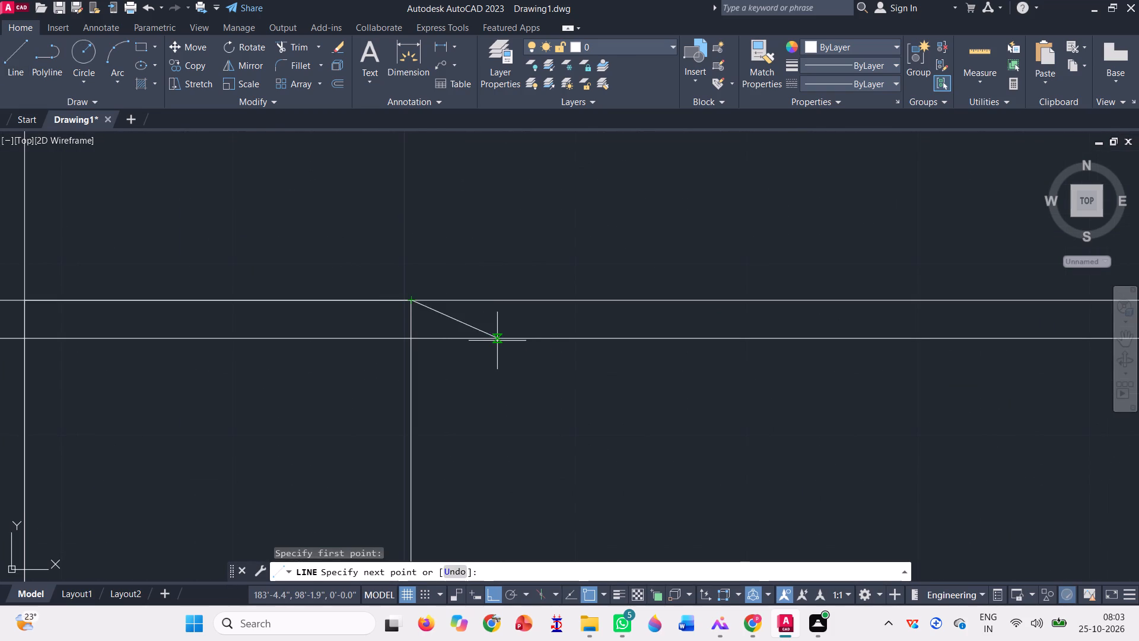
left_click(505, 341)
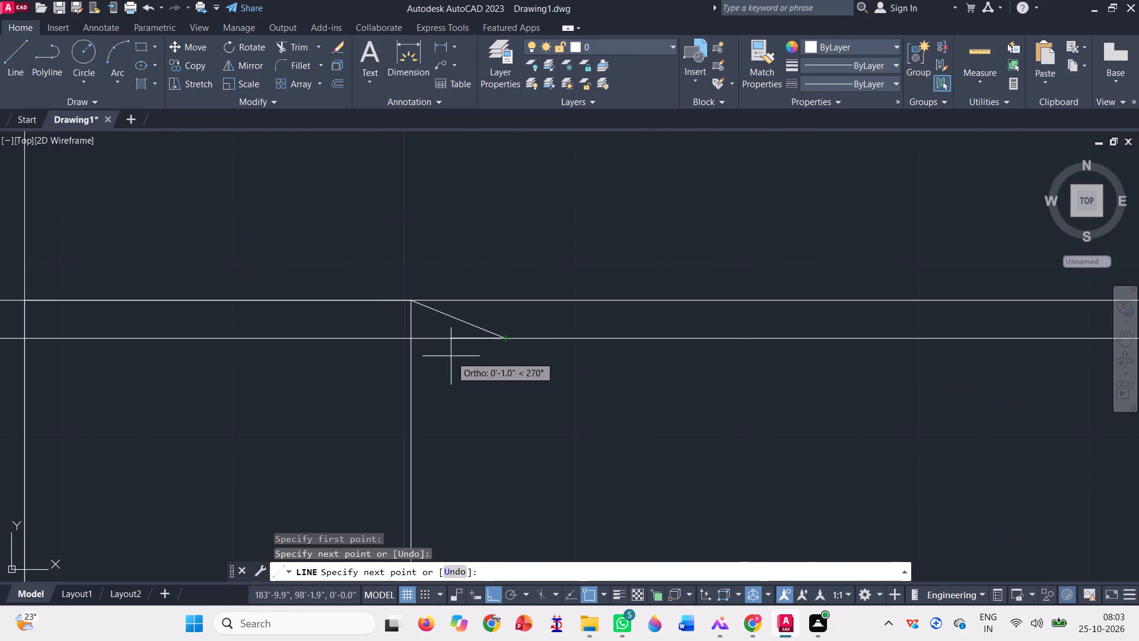
scroll(505, 250, "down", 7)
scroll(519, 338, "up", 3)
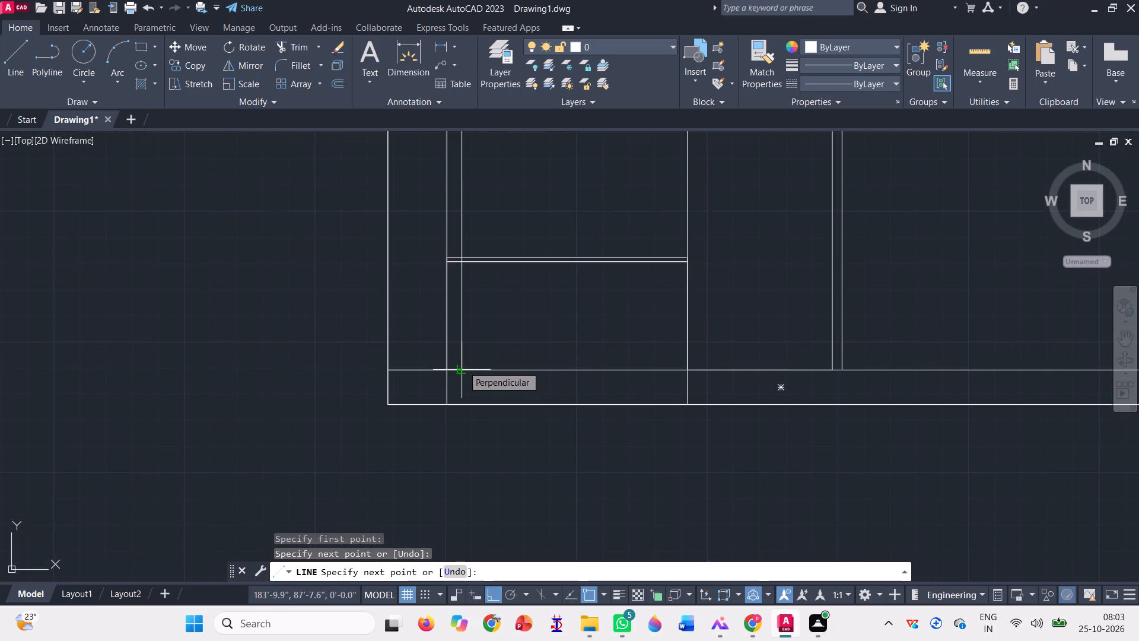
left_click(467, 353)
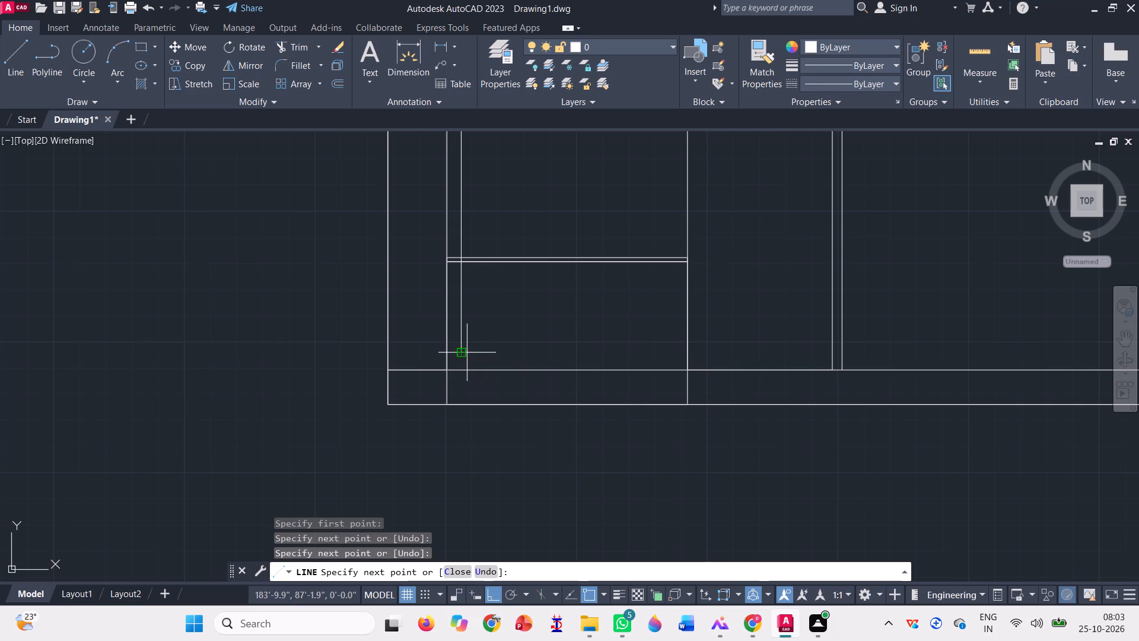
left_click(448, 370)
scroll(427, 387, "down", 1)
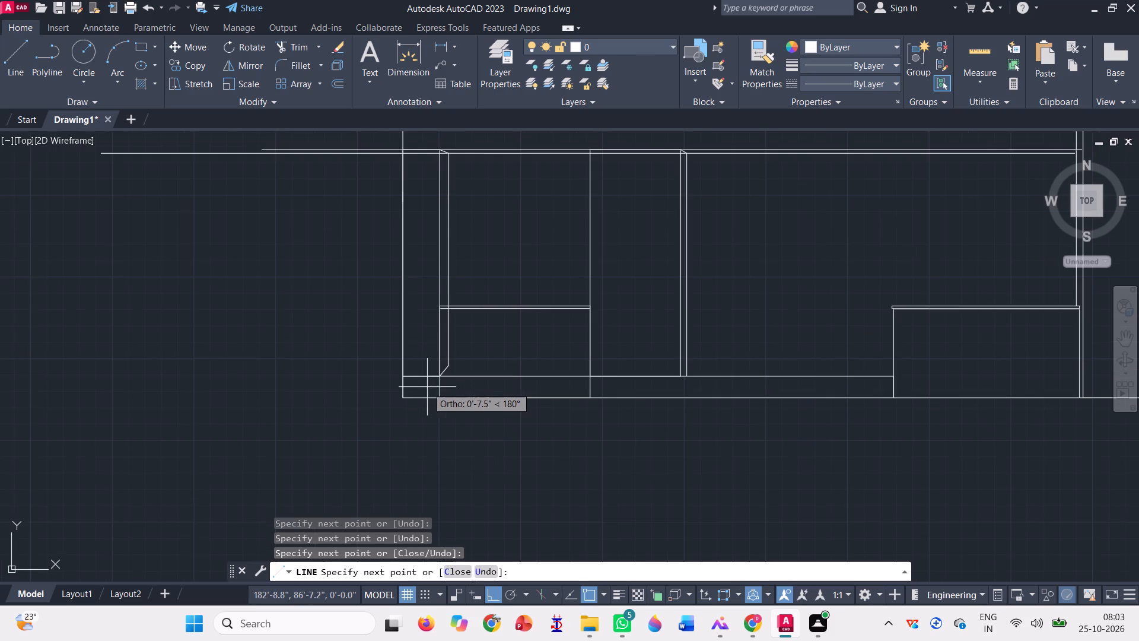
scroll(437, 419, "down", 1)
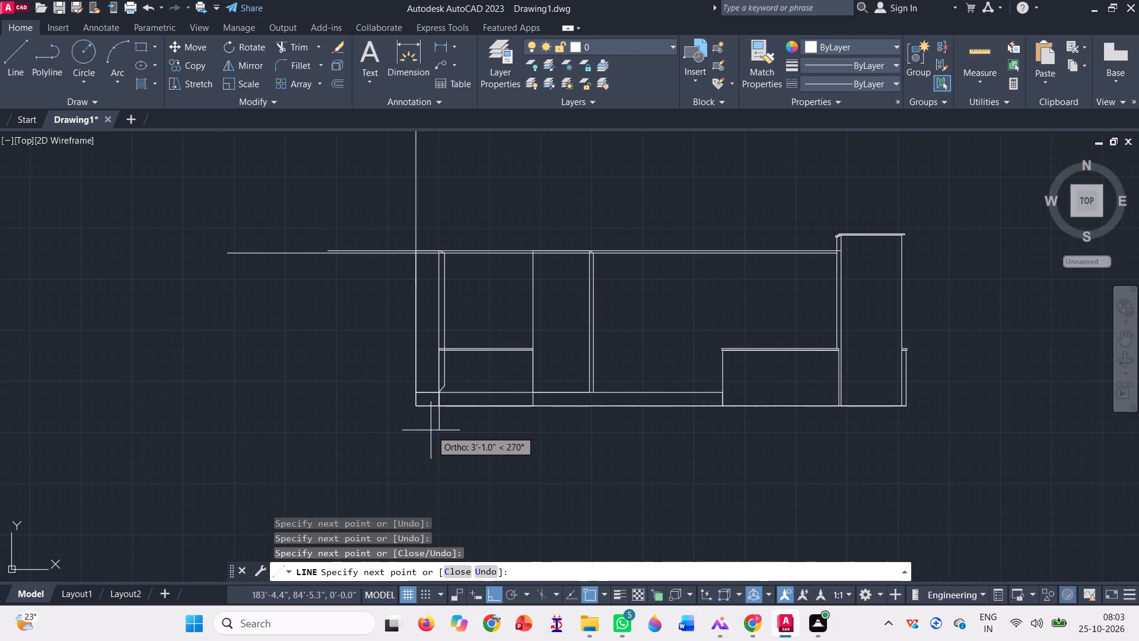
key("space")
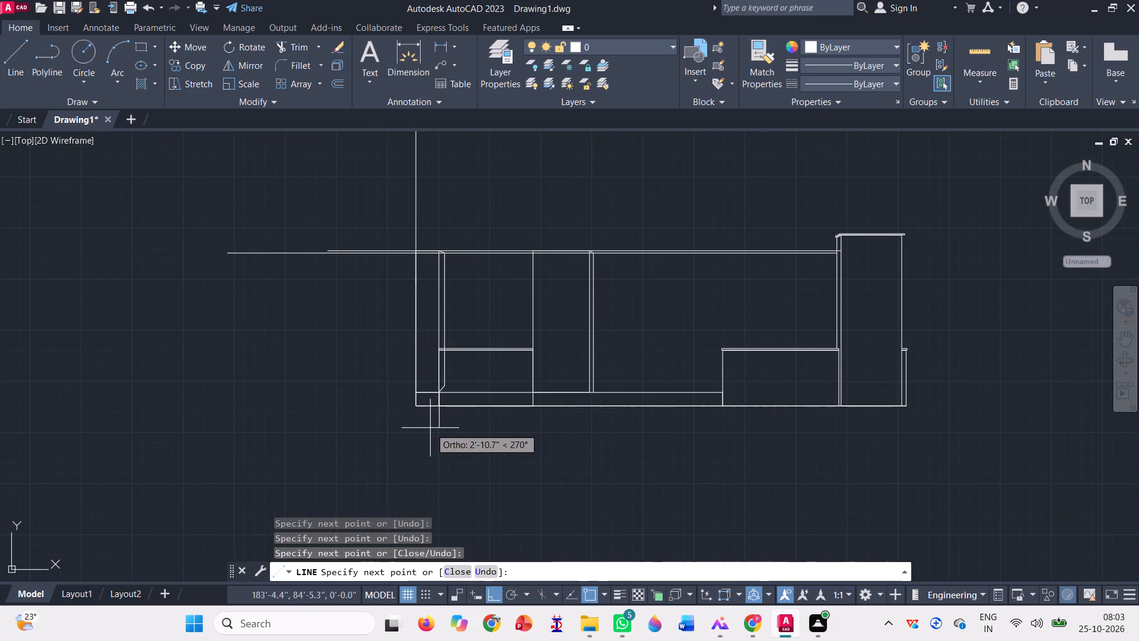
Copy the remaining two long horizontal lines straight down to just above the base strip's top edge.
left_click(355, 264)
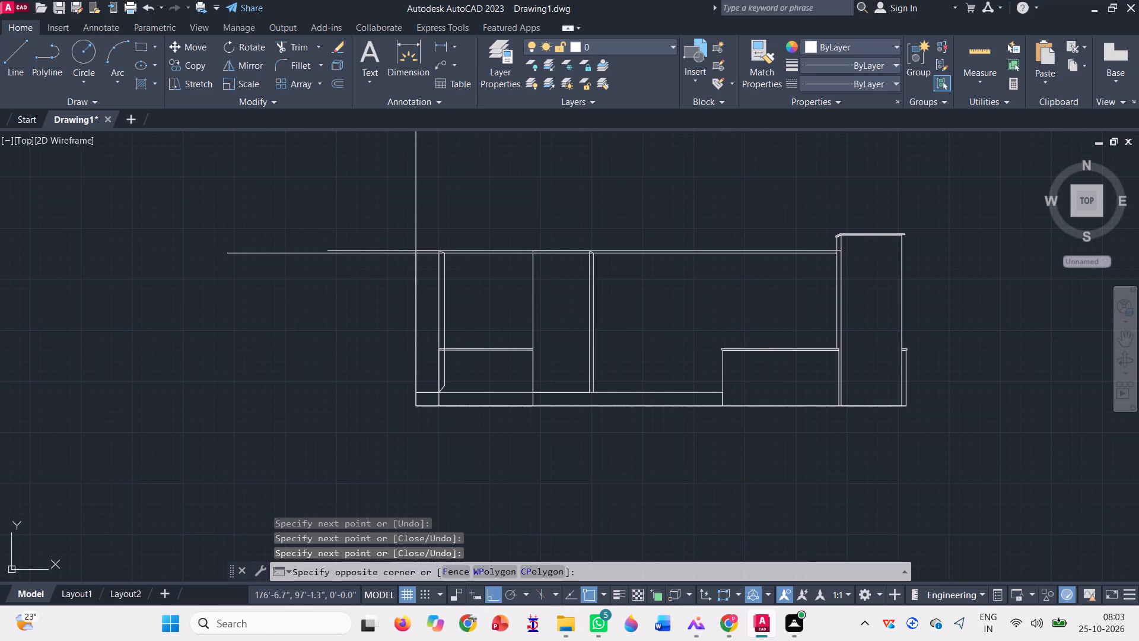
left_click(295, 220)
type("co")
key("space")
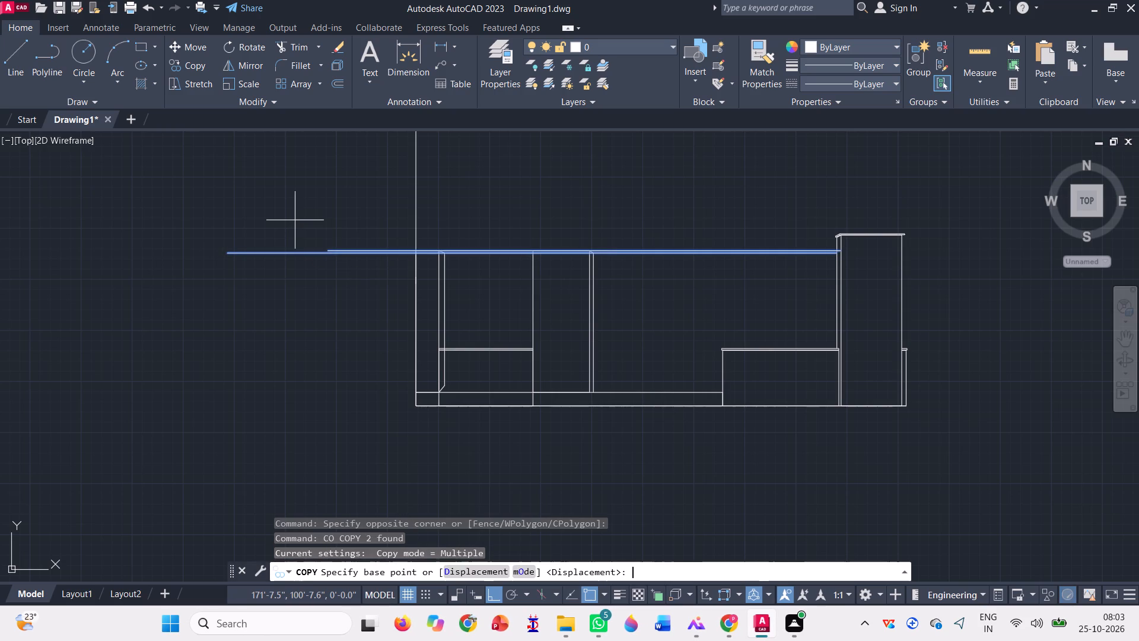
scroll(607, 244, "up", 3)
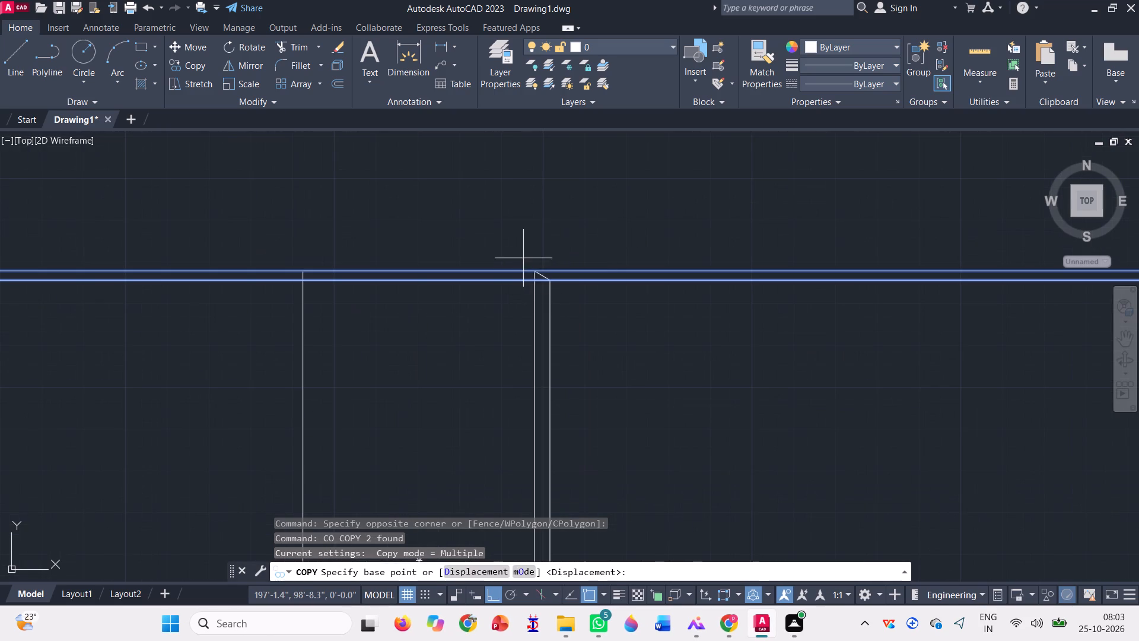
left_click(537, 268)
scroll(557, 216, "down", 3)
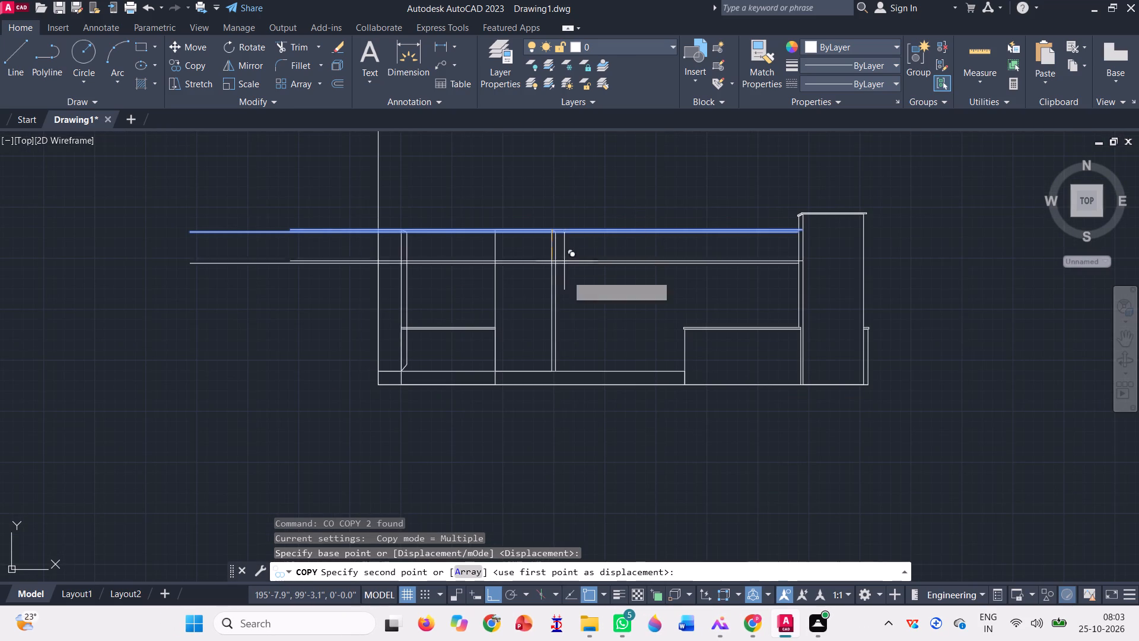
scroll(557, 373, "up", 3)
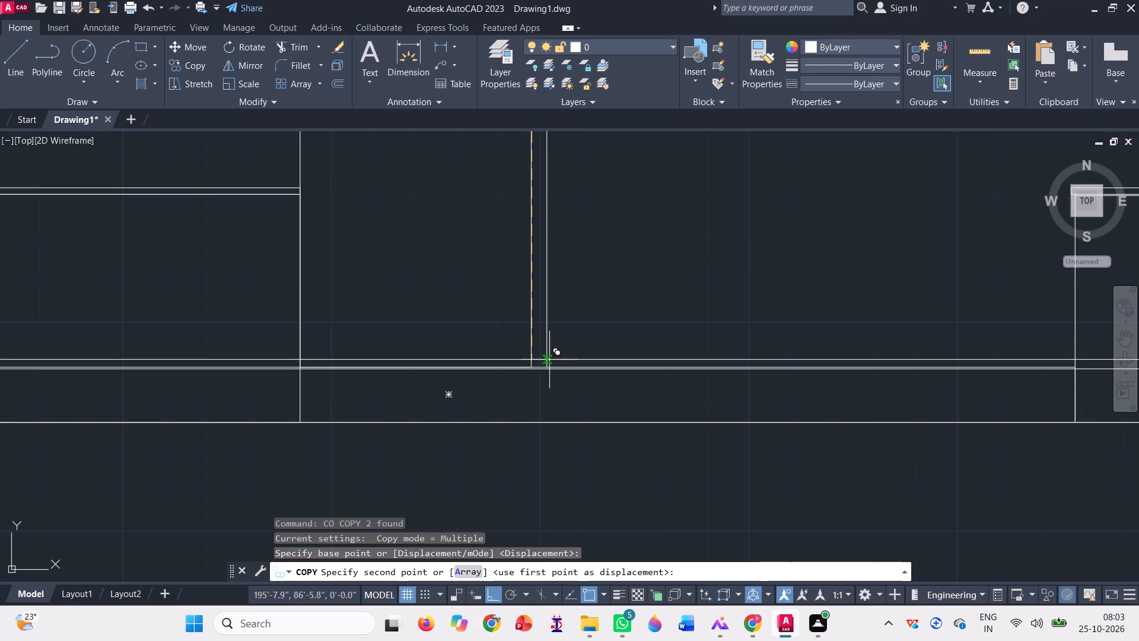
left_click(552, 351)
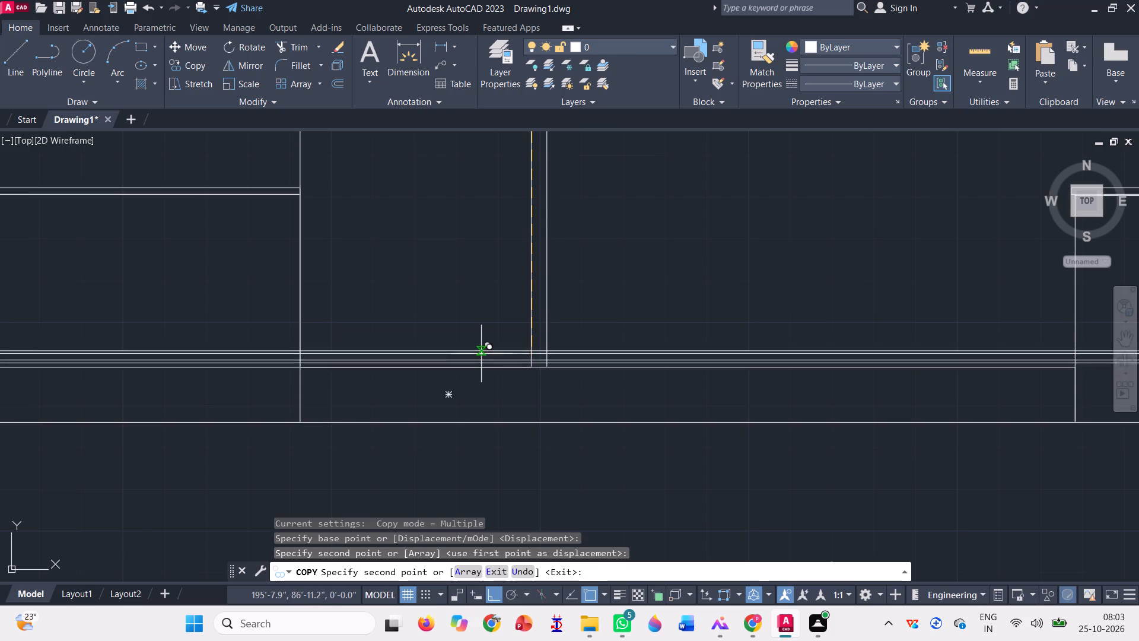
key("space")
Move the two copied horizontal lines down so the lower one lies on the base strip's top edge.
type("m")
key("space")
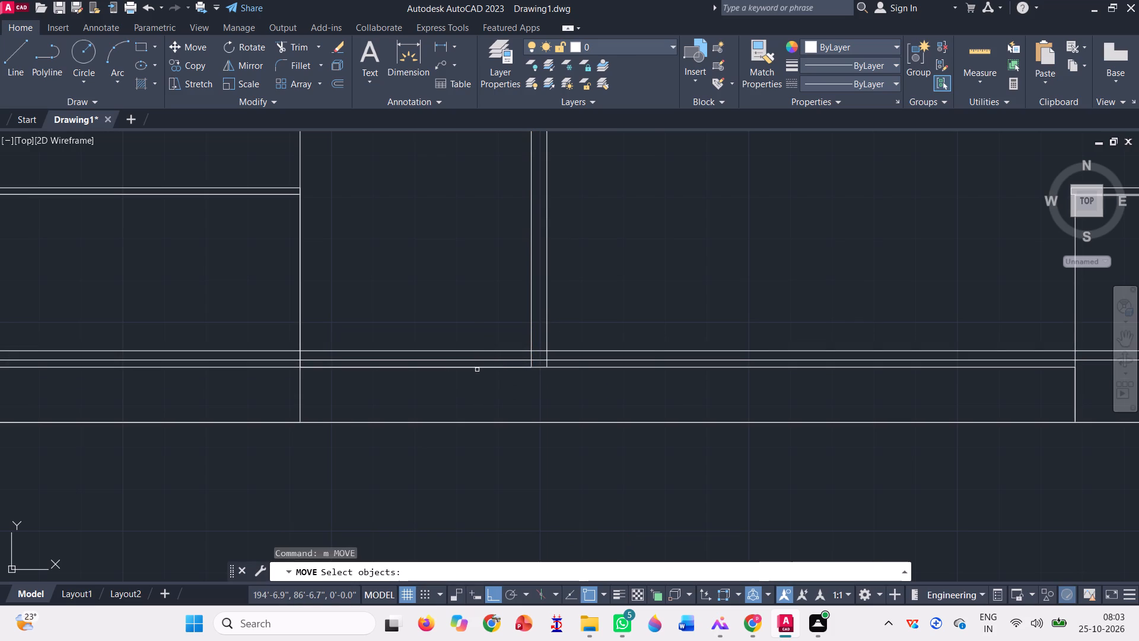
scroll(476, 373, "up", 3)
left_click(472, 334)
left_click(399, 240)
key("space")
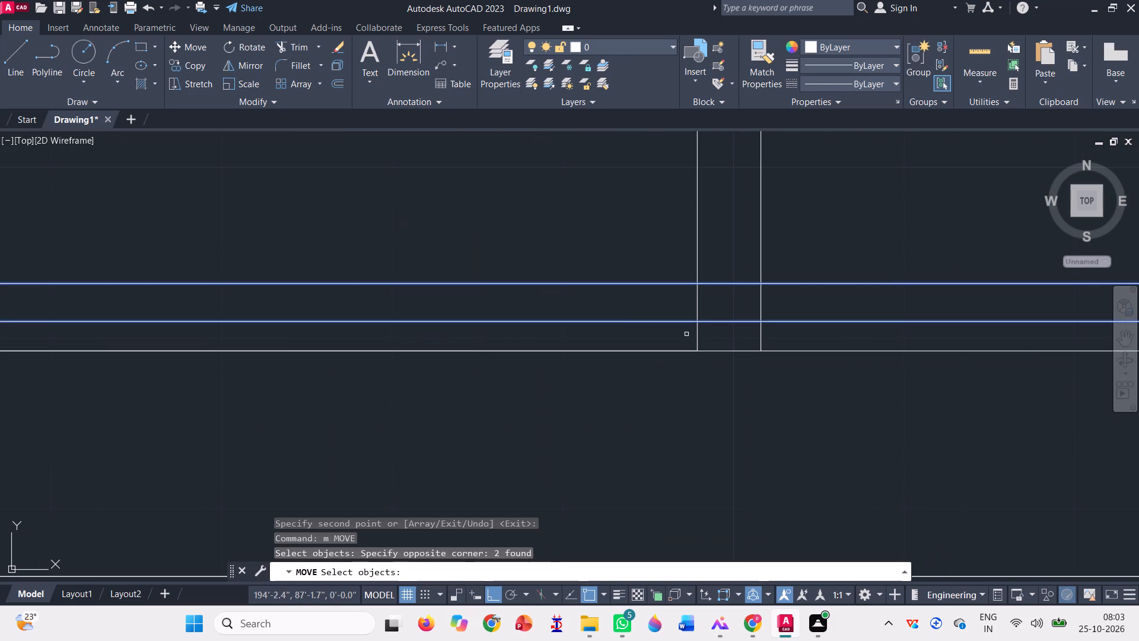
left_click(698, 318)
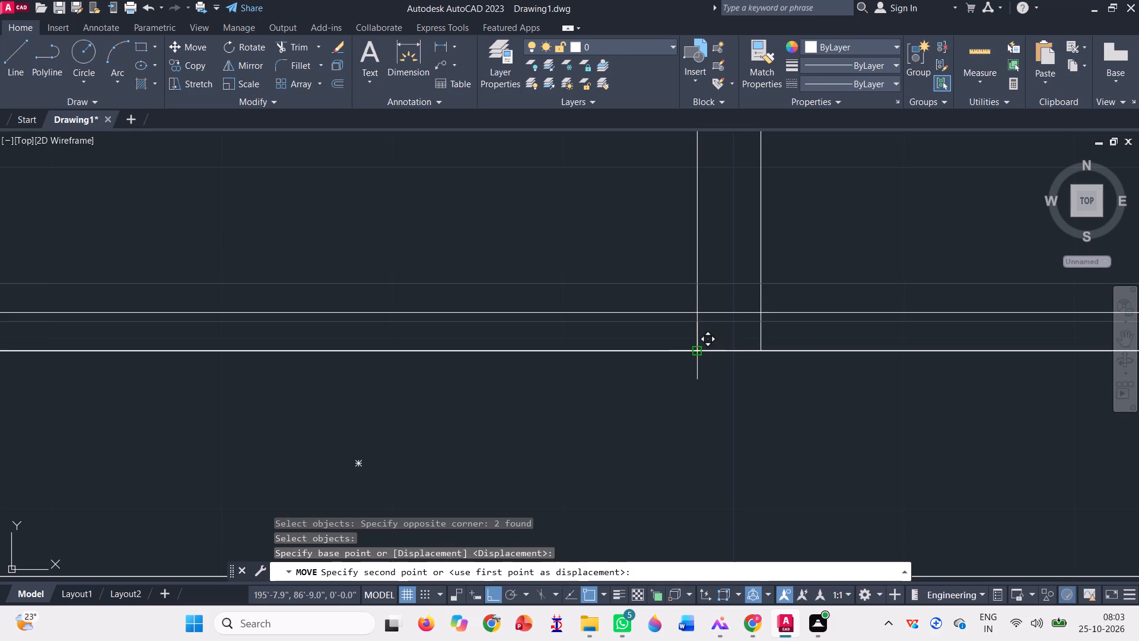
left_click(697, 348)
Delete the short diagonal at the lower end of the west inner vertical line.
scroll(682, 363, "down", 4)
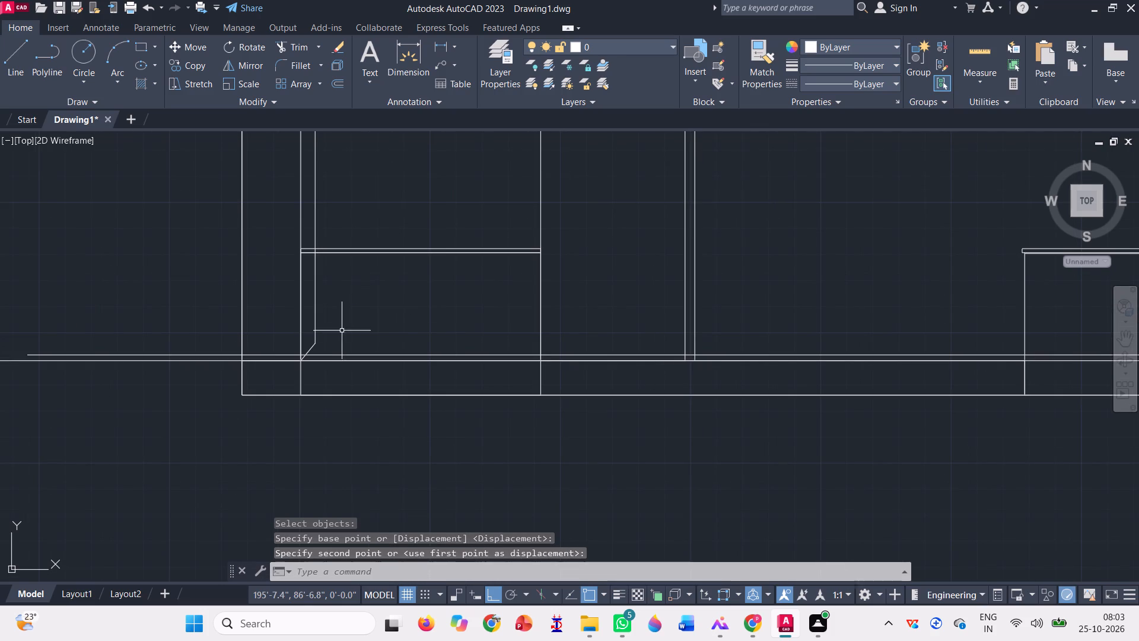
left_click(310, 350)
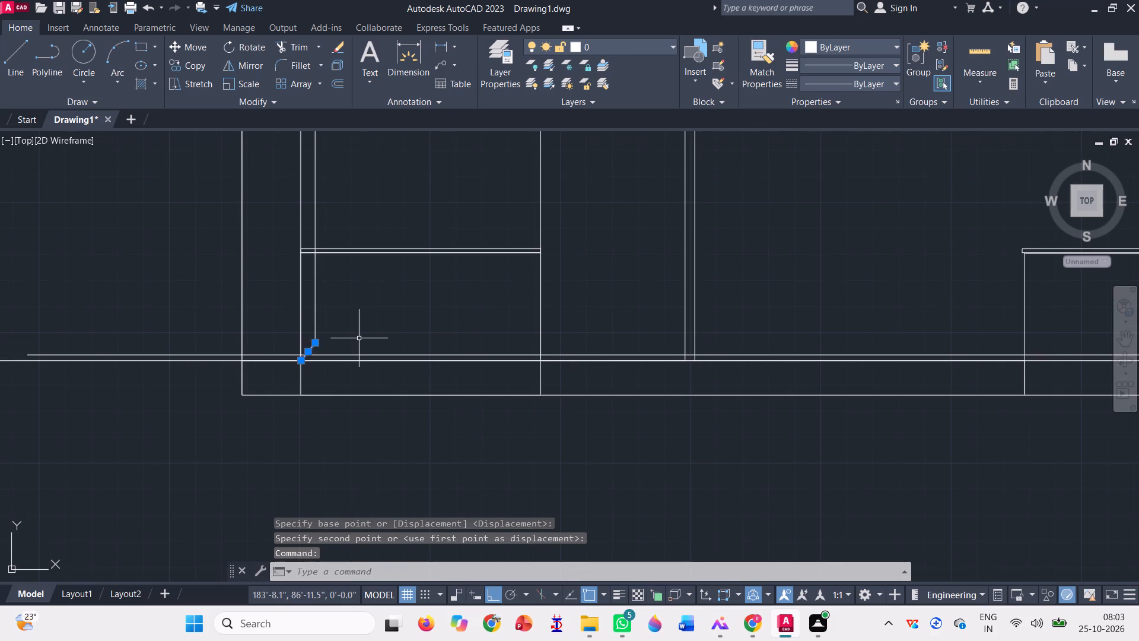
key("Delete")
Draw a short diagonal at the foot of the second west bay's double verticals, from the base strip edge up to the upper guide line.
key("l")
key("Return")
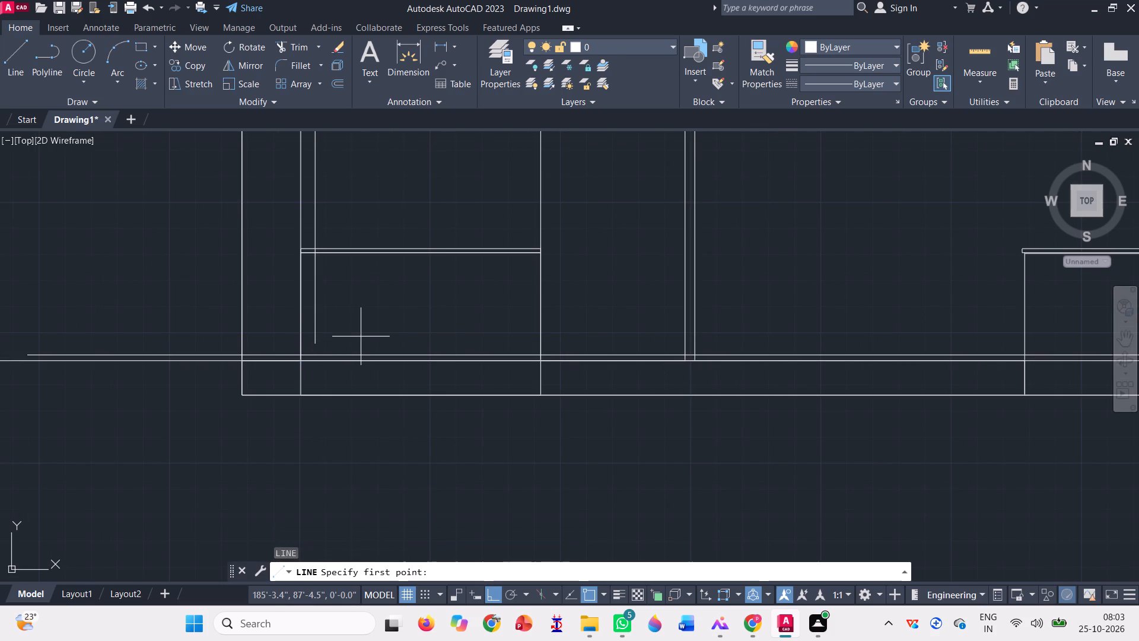
scroll(297, 369, "up", 3)
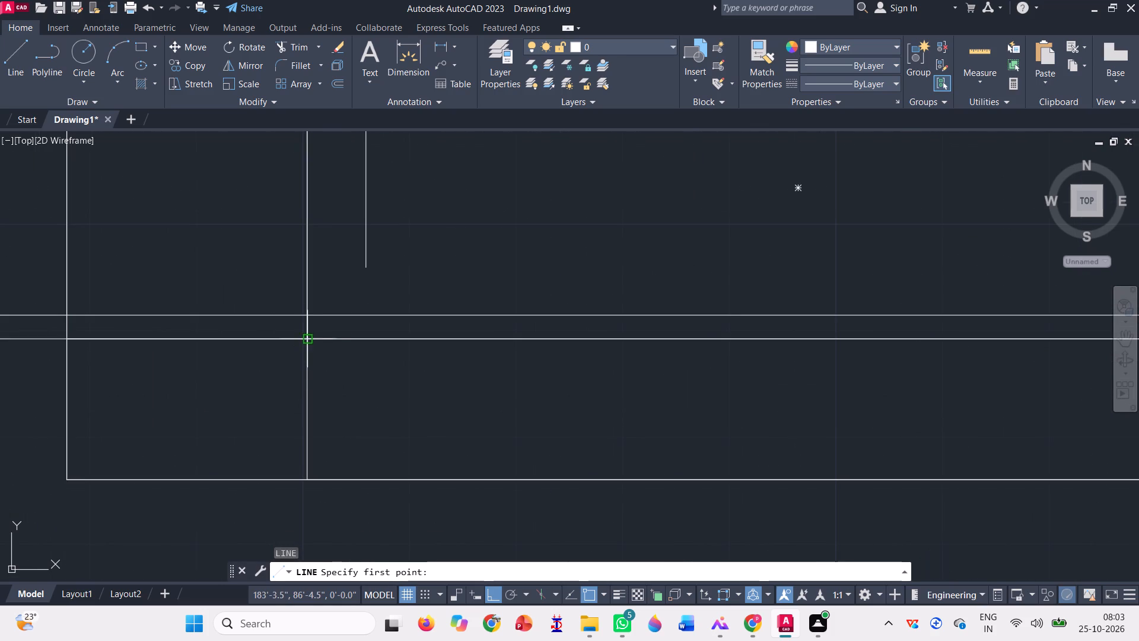
scroll(240, 388, "down", 3)
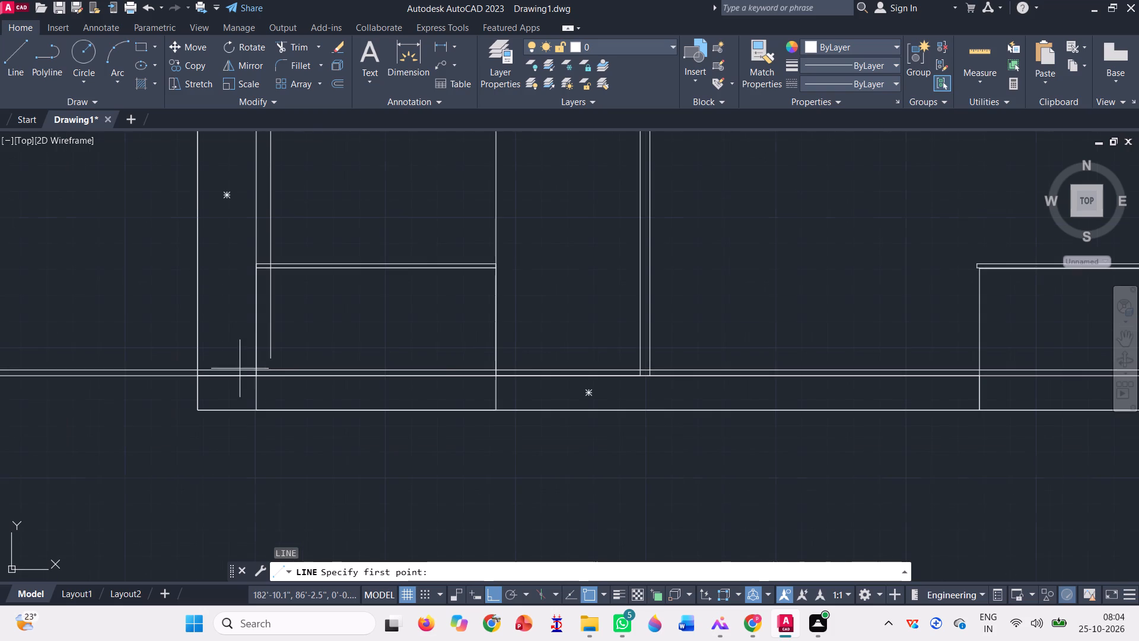
scroll(659, 379, "up", 3)
scroll(596, 380, "up", 3)
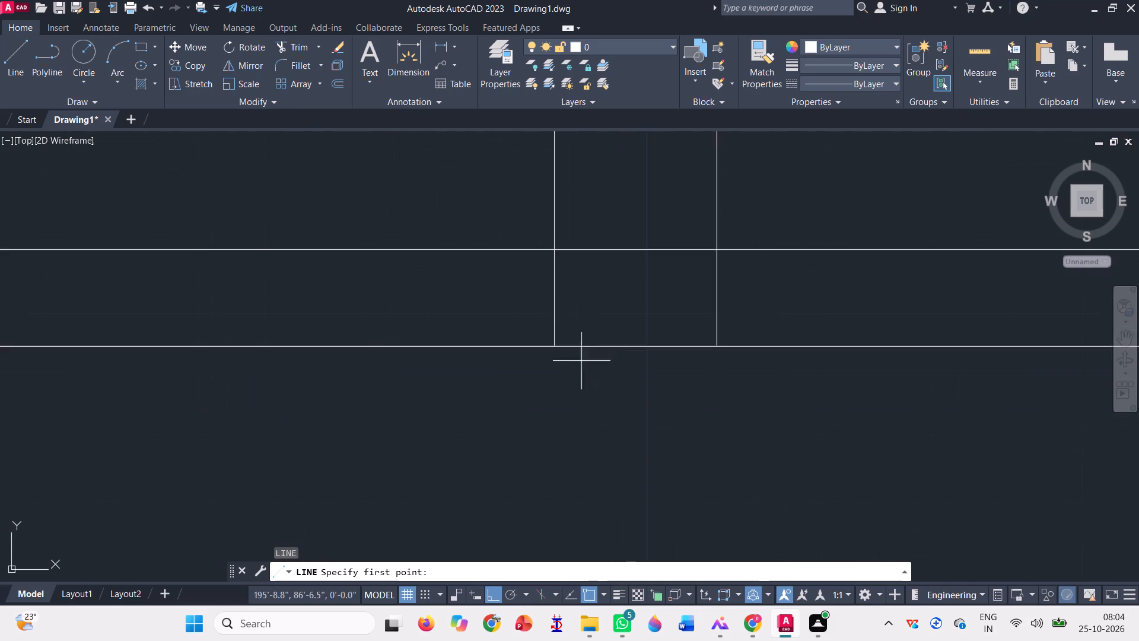
left_click(554, 345)
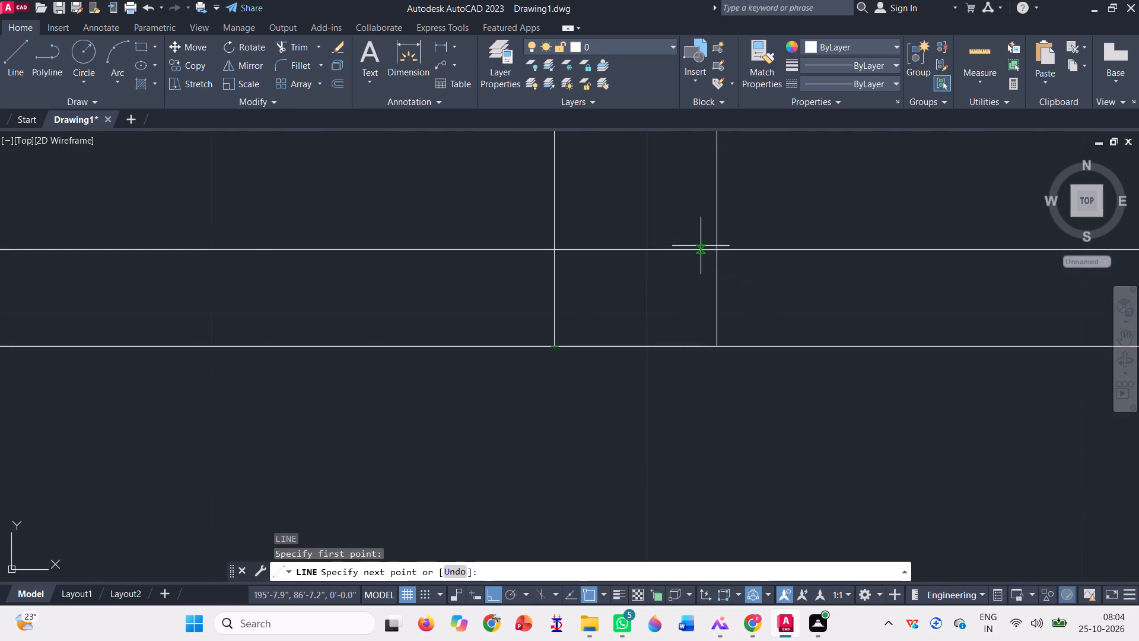
left_click(714, 249)
scroll(631, 389, "down", 3)
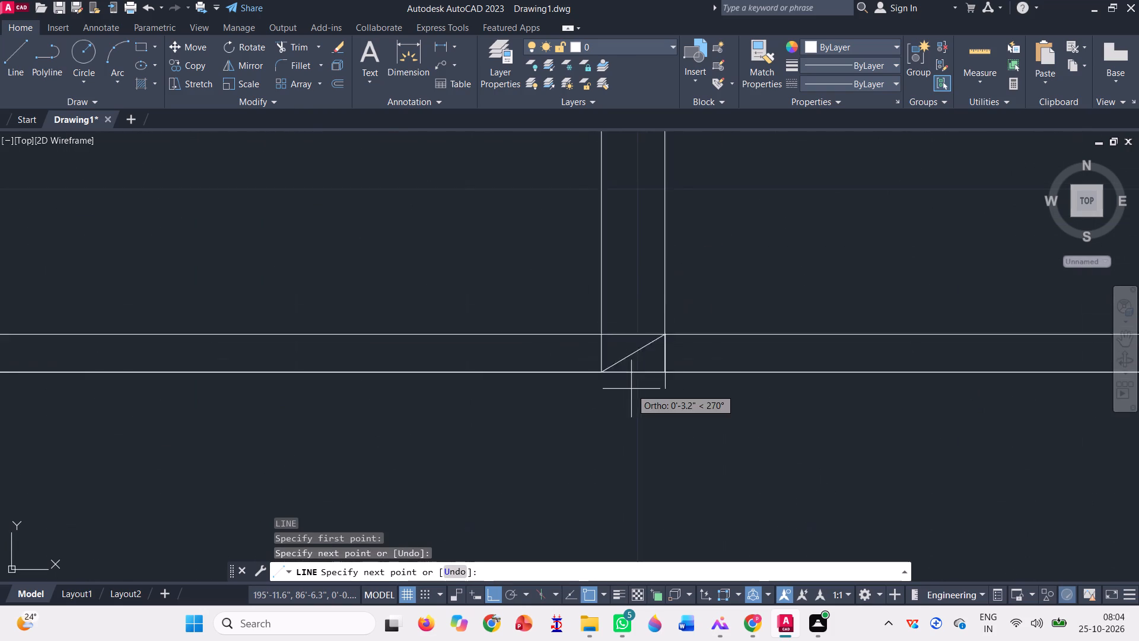
scroll(631, 389, "down", 2)
key("space")
scroll(621, 444, "down", 1)
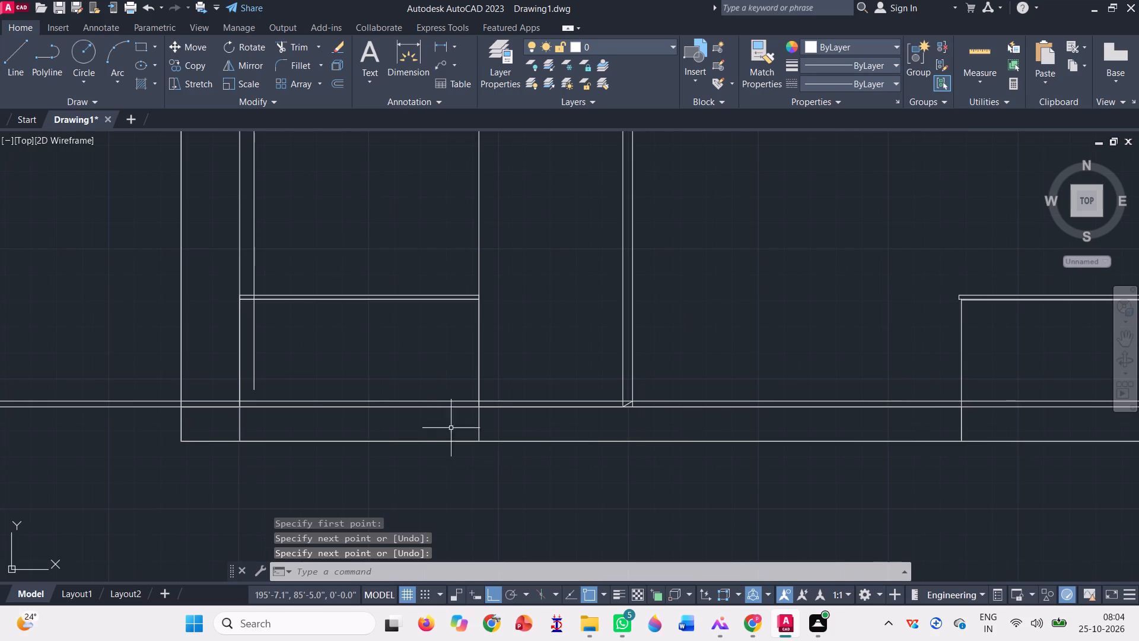
Extend the west inner vertical line down to the upper of the two long horizontal guide lines.
left_click(321, 45)
left_click(314, 97)
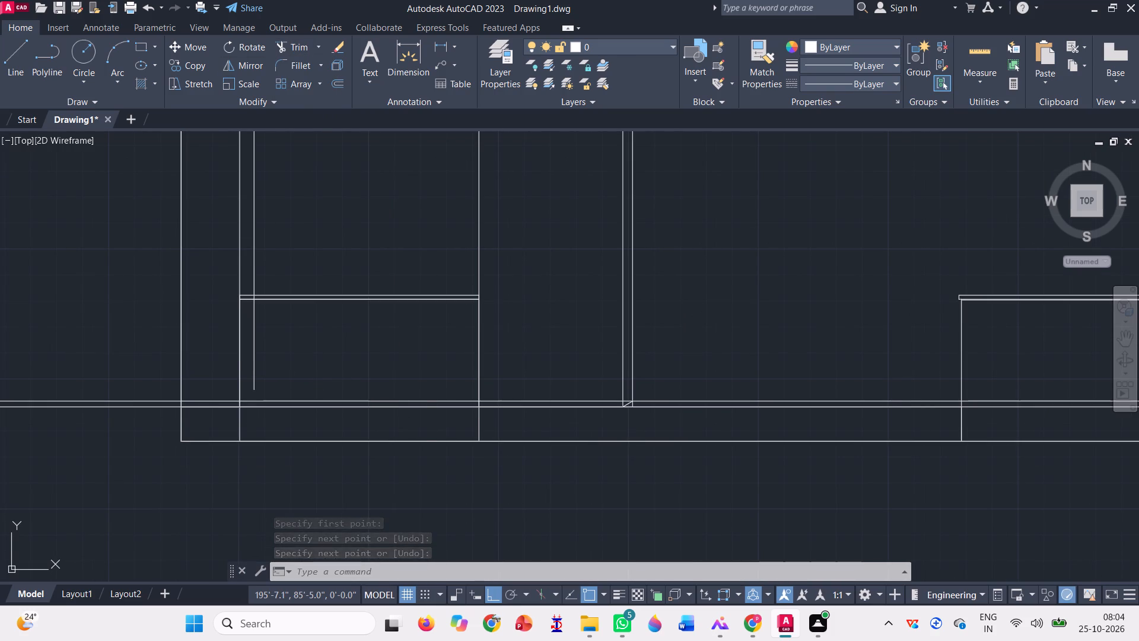
left_click(253, 363)
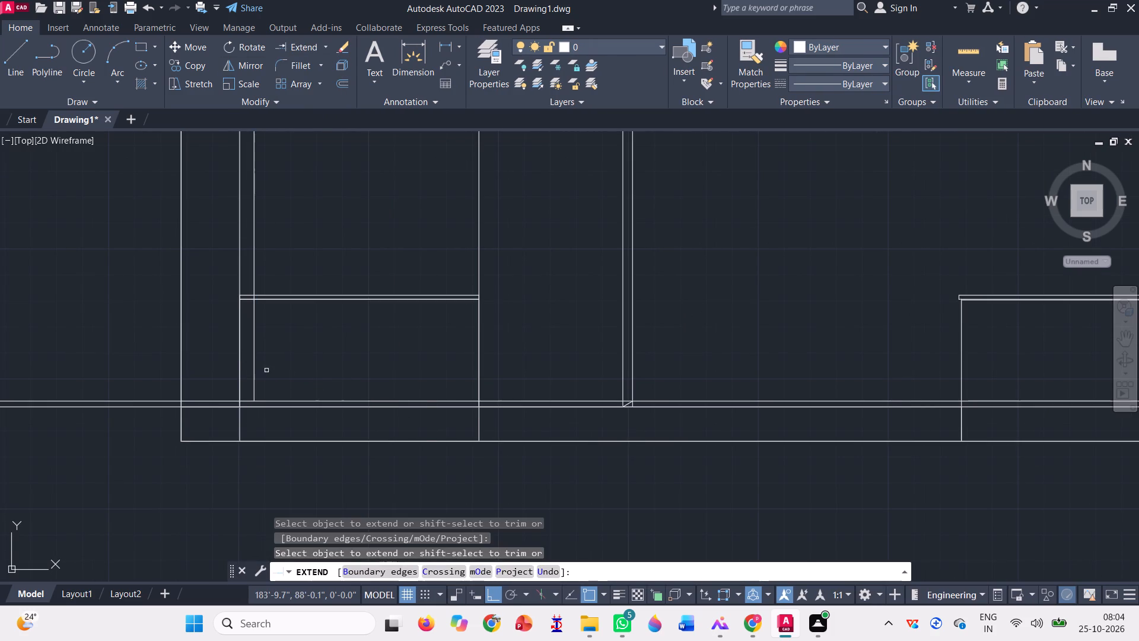
key("space")
Draw a short diagonal from the outer west strip's foot on the base strip edge to the extended vertical line's lower end.
type("l")
key("Return")
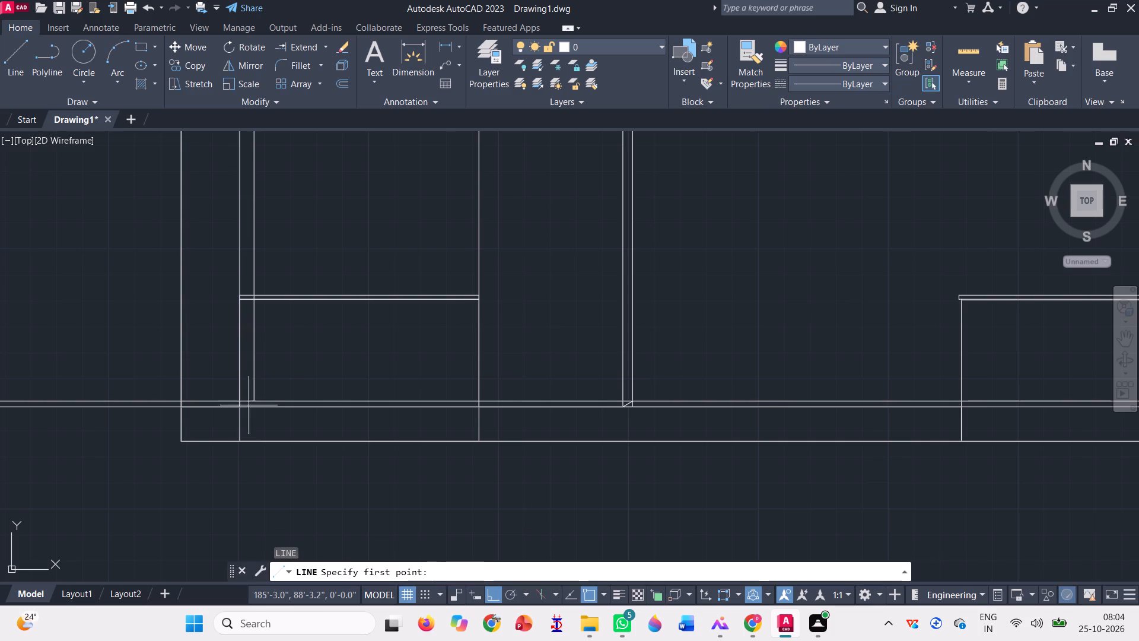
scroll(238, 401, "up", 3)
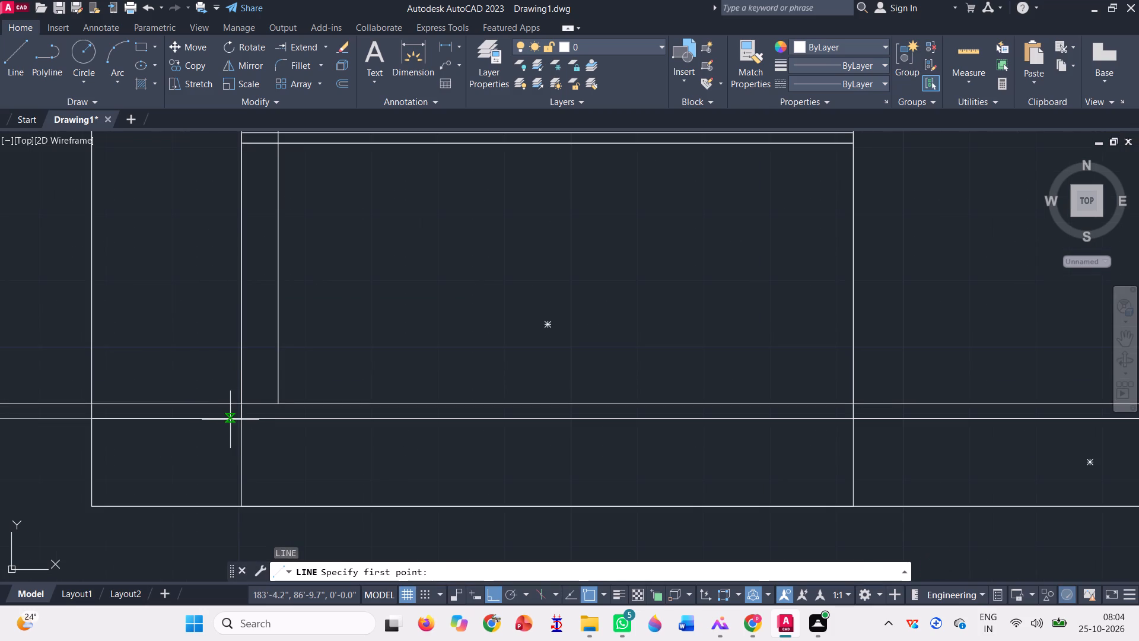
left_click(244, 418)
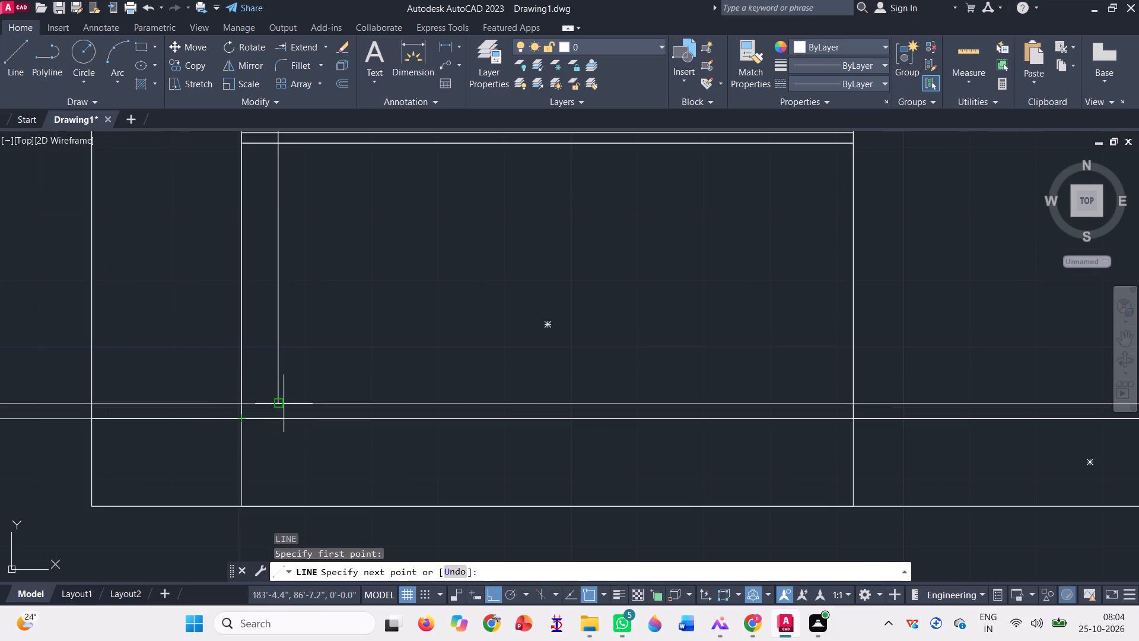
left_click(276, 407)
scroll(332, 423, "down", 3)
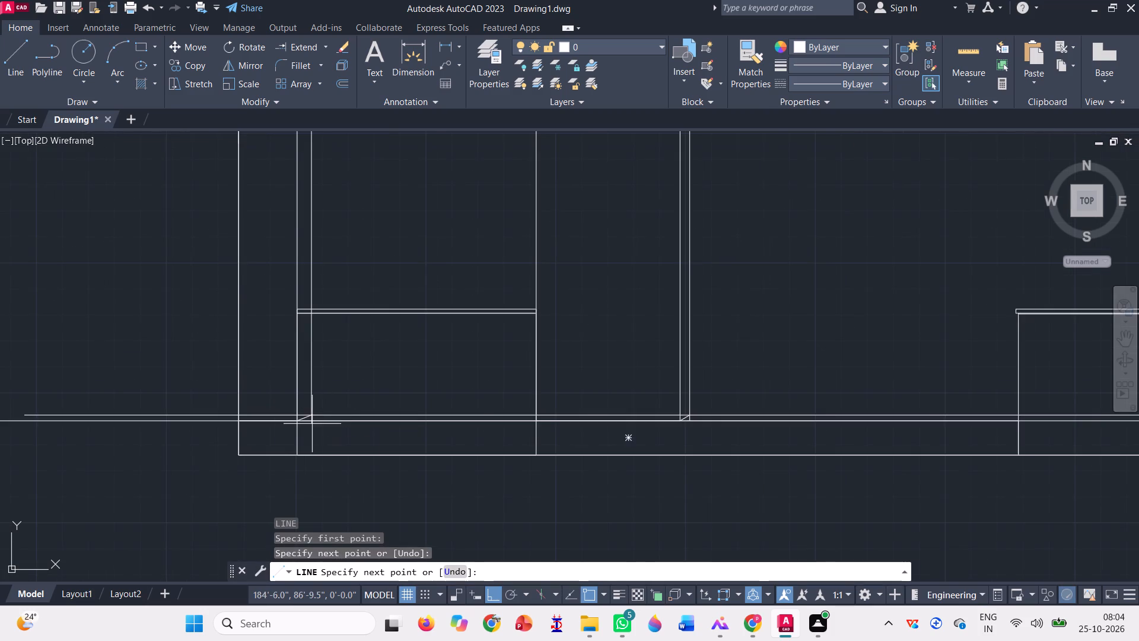
scroll(276, 433, "down", 2)
key("space")
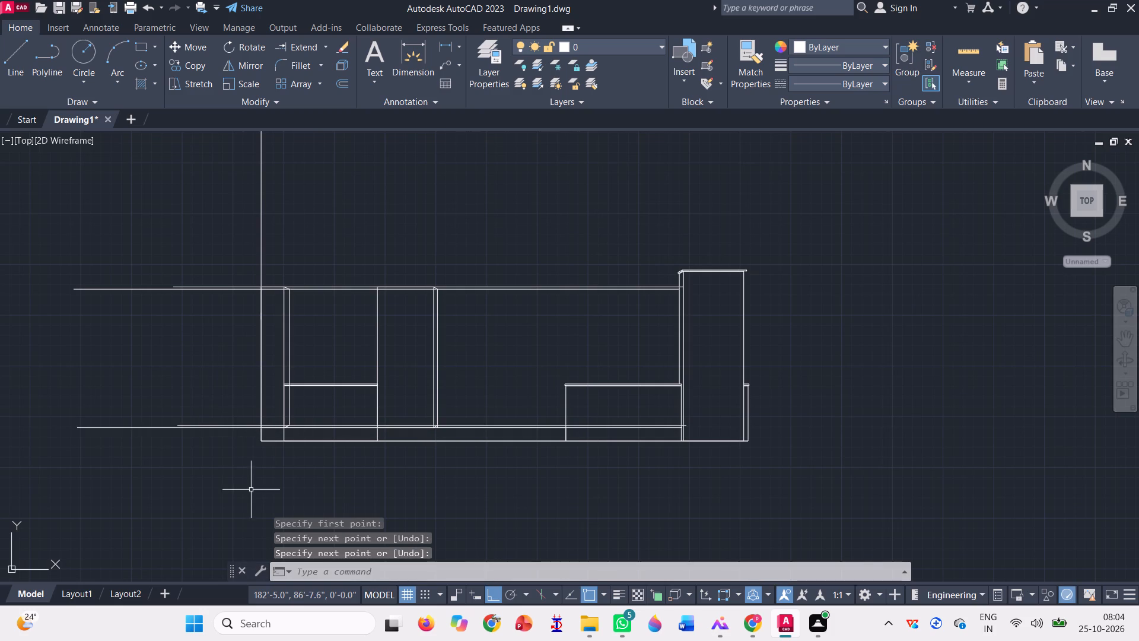
Delete the four long horizontal guide lines crossing the plan at the base strip and at the bays' top.
left_click(196, 446)
left_click(141, 367)
left_click(215, 316)
left_click(170, 241)
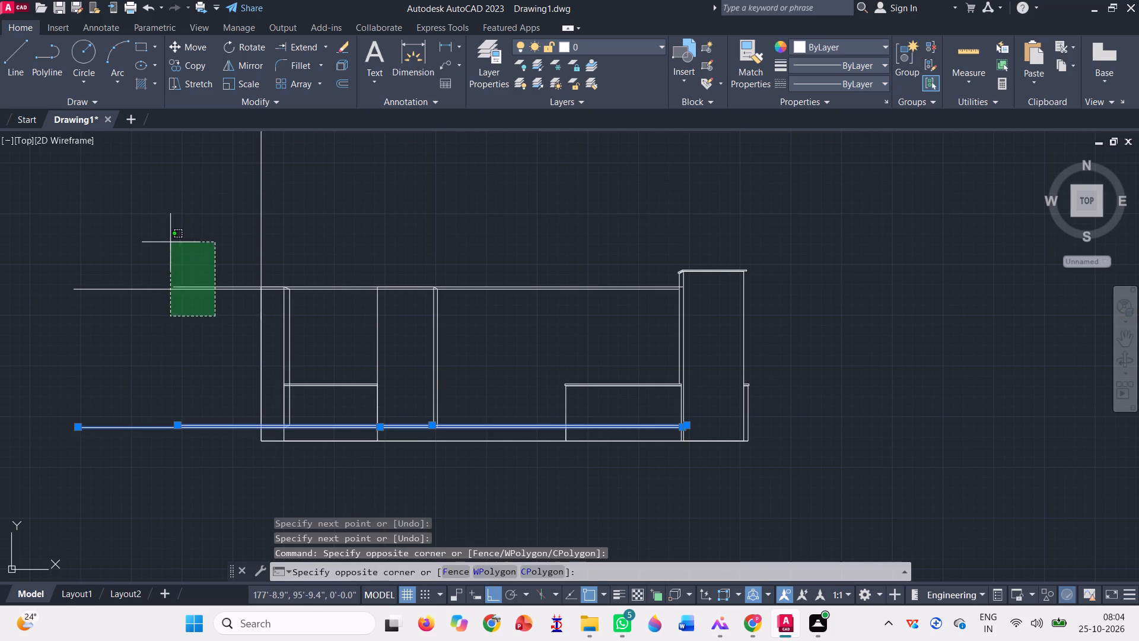
key("Delete")
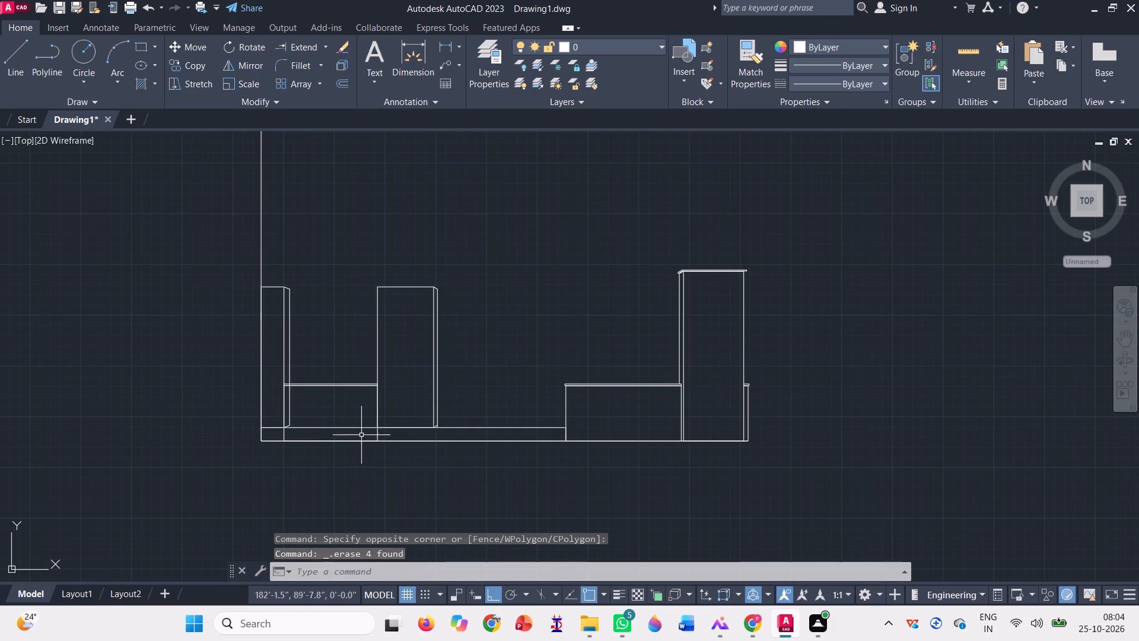
Trim the two vertical line segments that cross the inside of the base strip beneath the west bays.
scroll(301, 444, "up", 2)
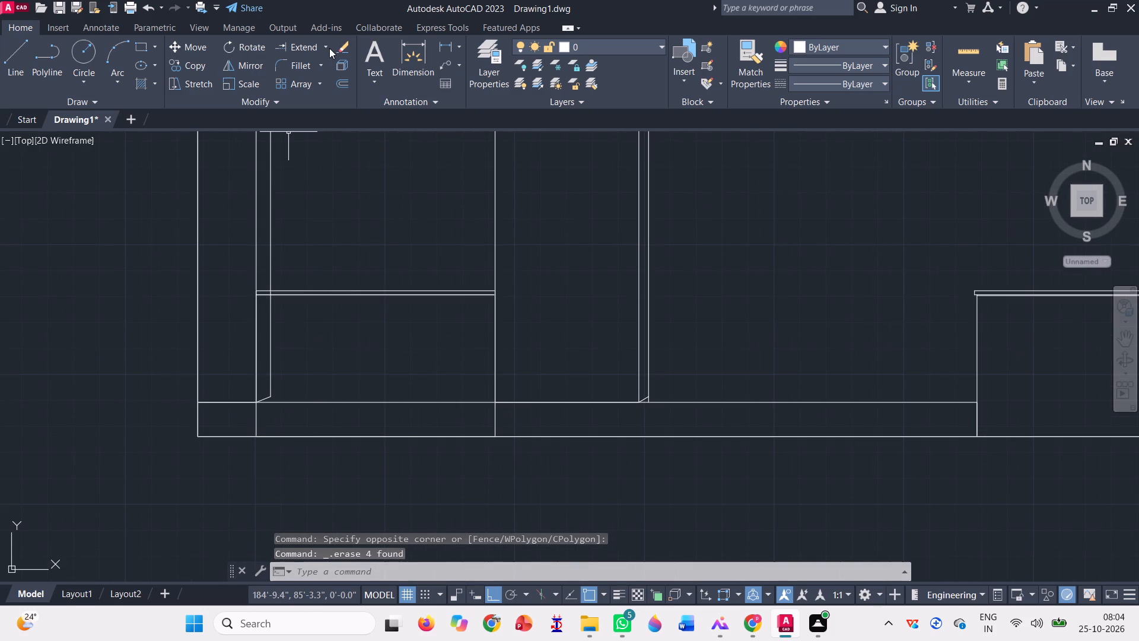
left_click(325, 44)
left_click(308, 68)
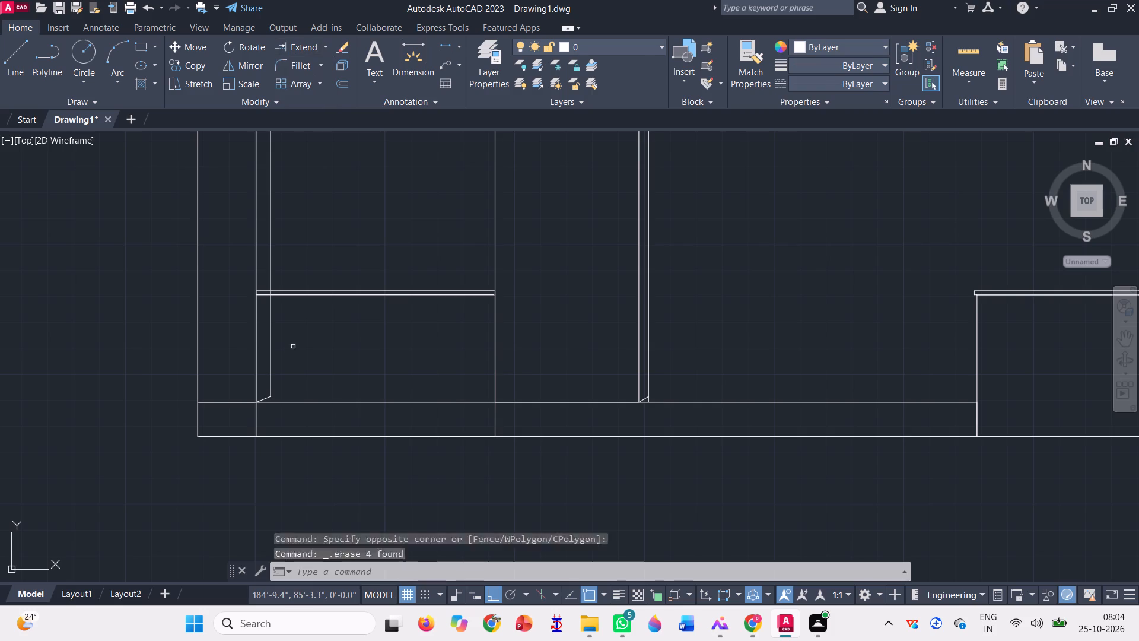
left_click(254, 426)
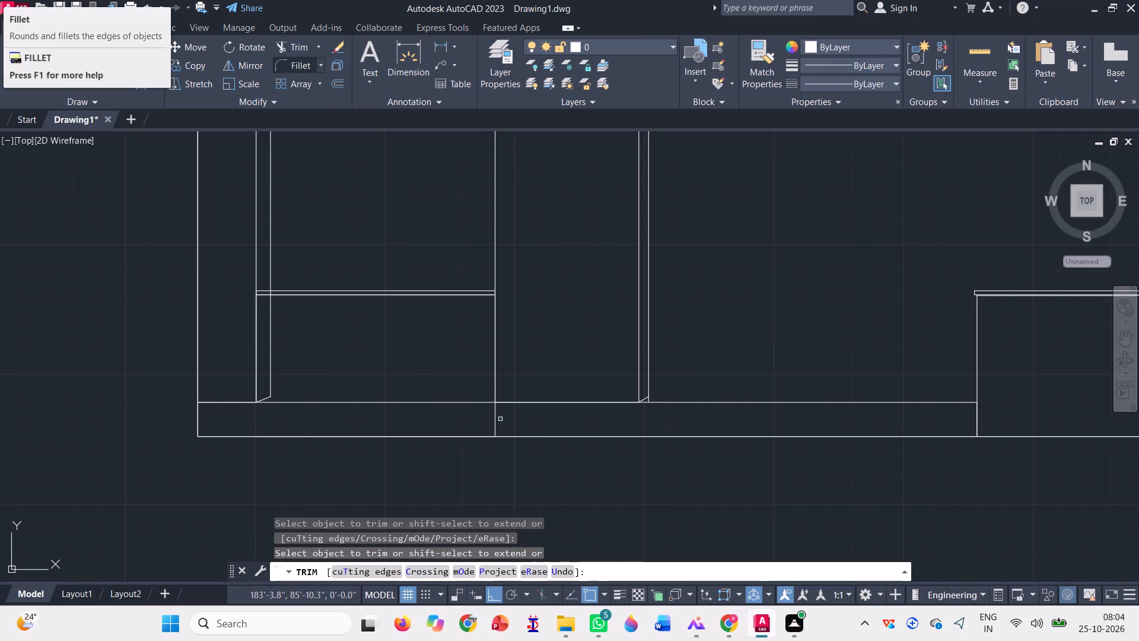
left_click(500, 419)
left_click(481, 417)
scroll(449, 462, "down", 2)
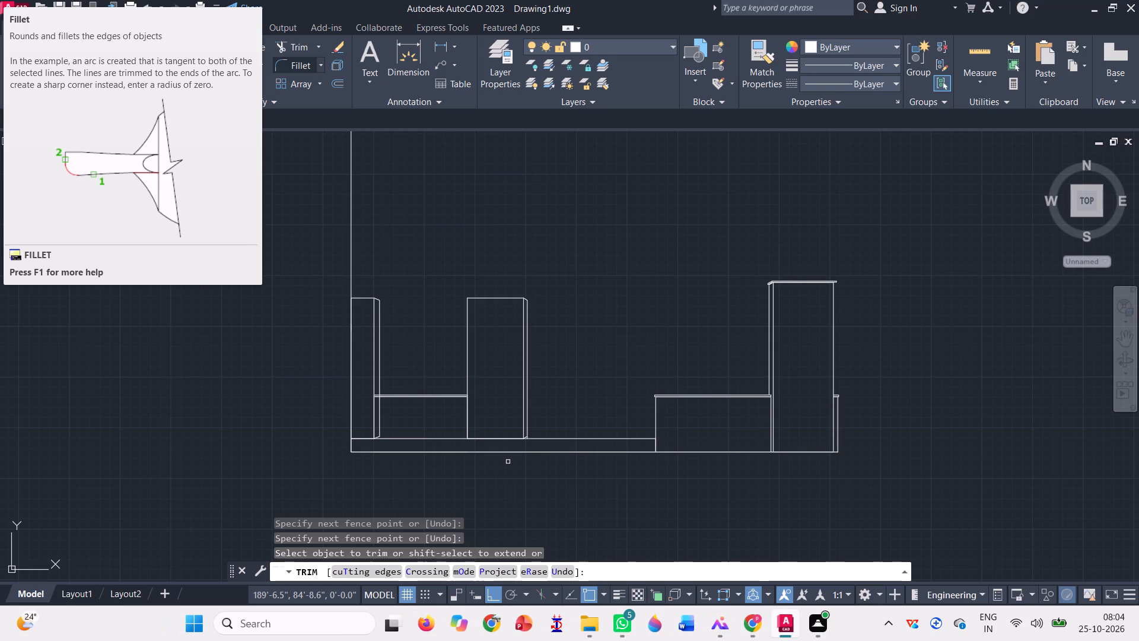
key("space")
Draw a flared three-line outline below the base strip, with a horizontal bottom line and slanted ends meeting the strip's two lower corners.
scroll(467, 433, "down", 1)
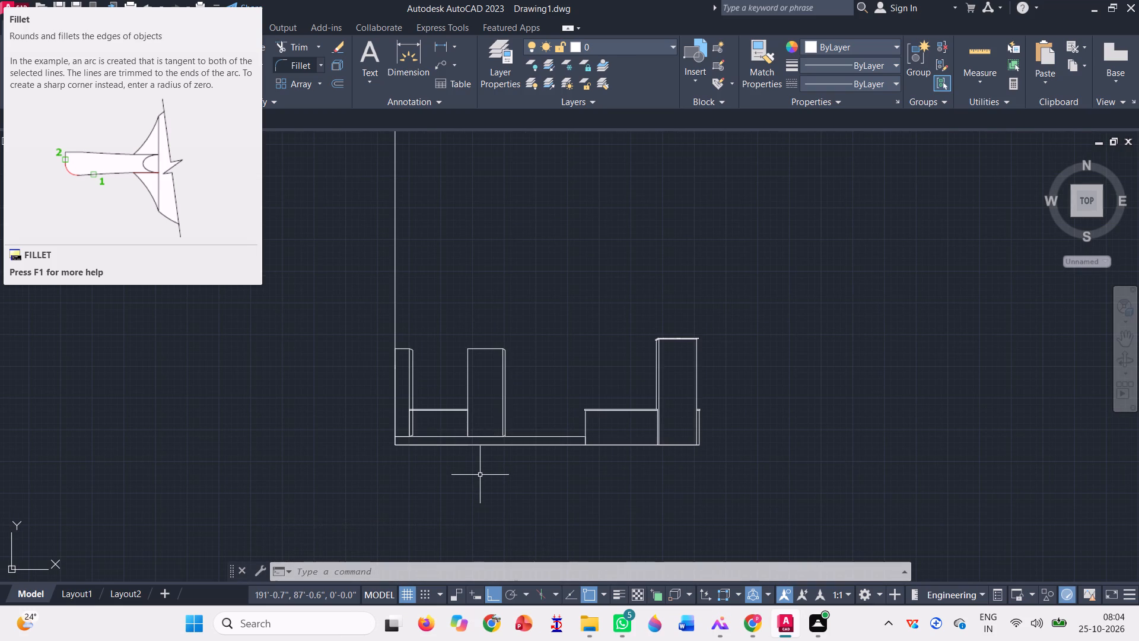
key("l")
key("Return")
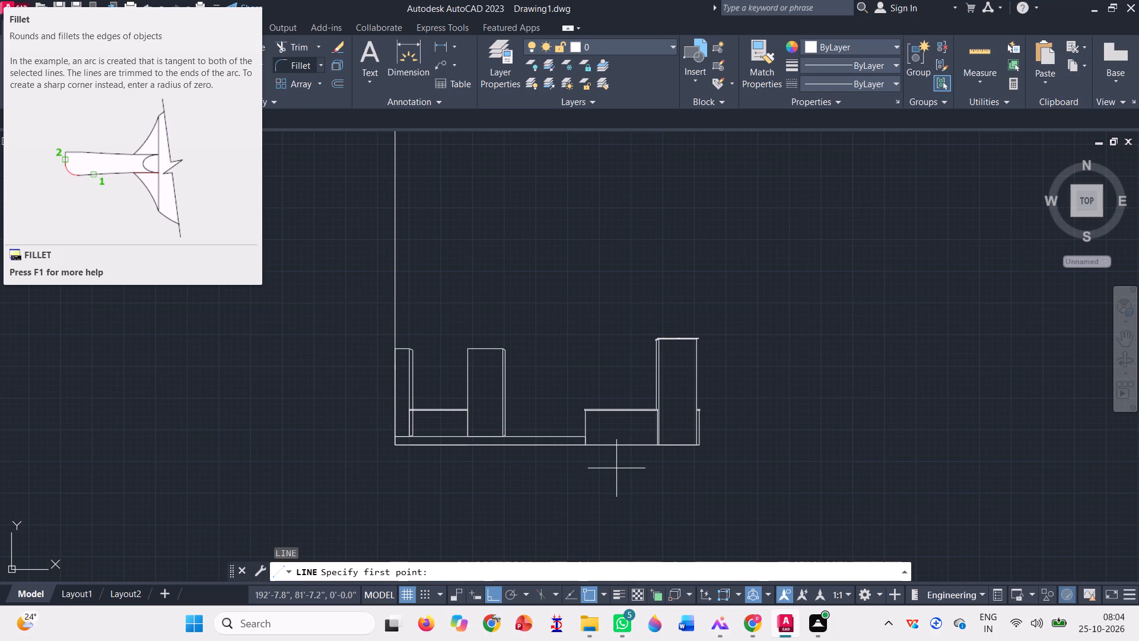
scroll(616, 468, "up", 1)
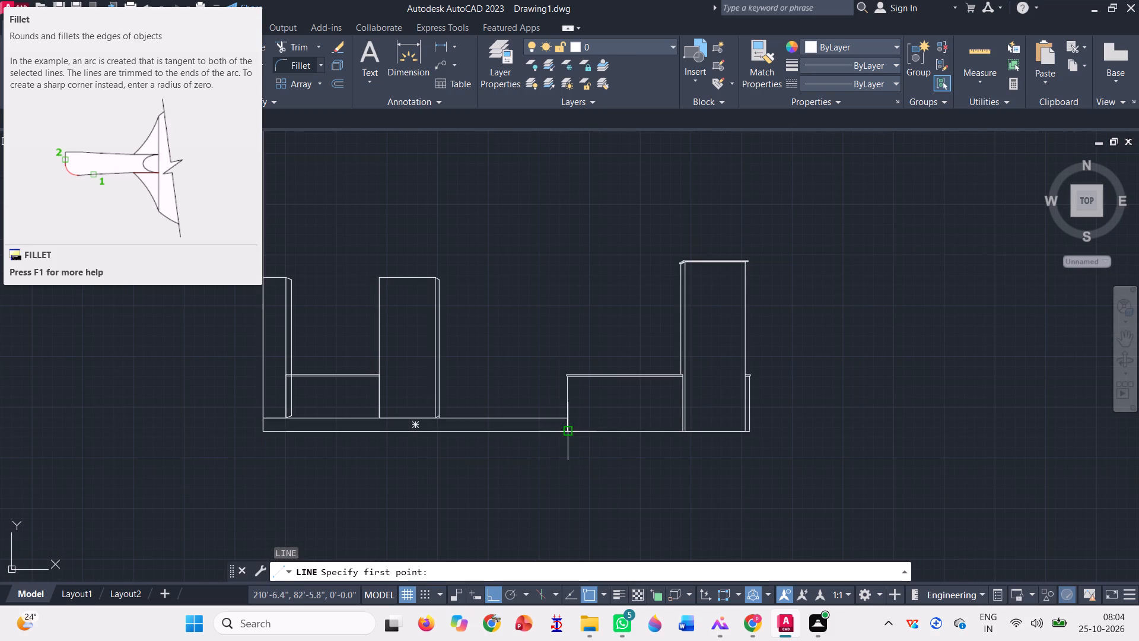
left_click(568, 433)
scroll(575, 463, "down", 1)
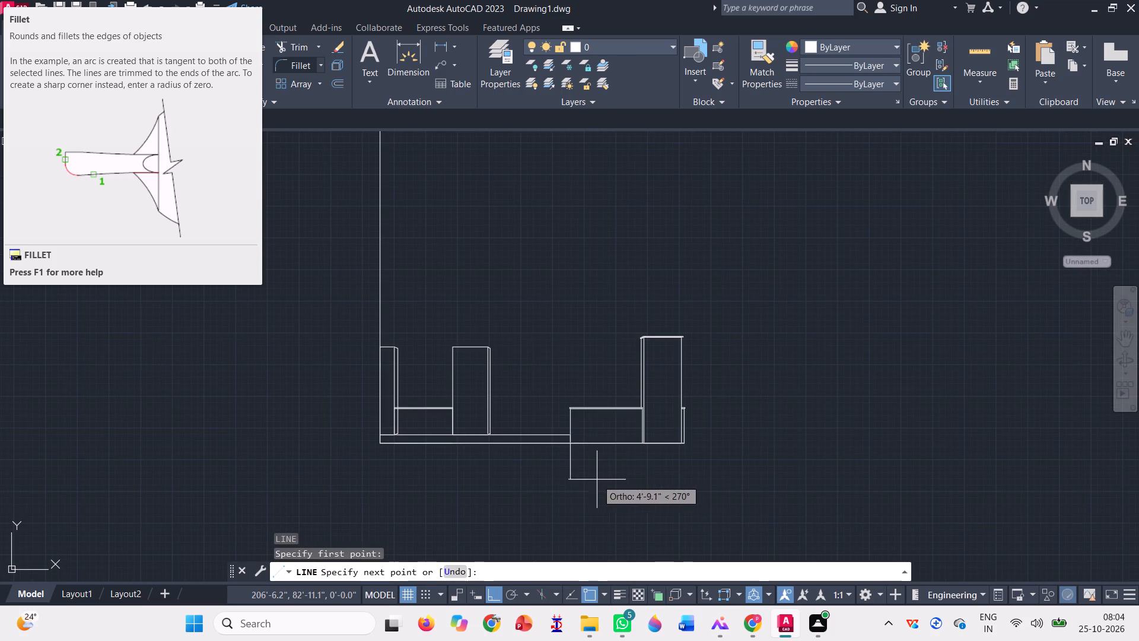
key("F8")
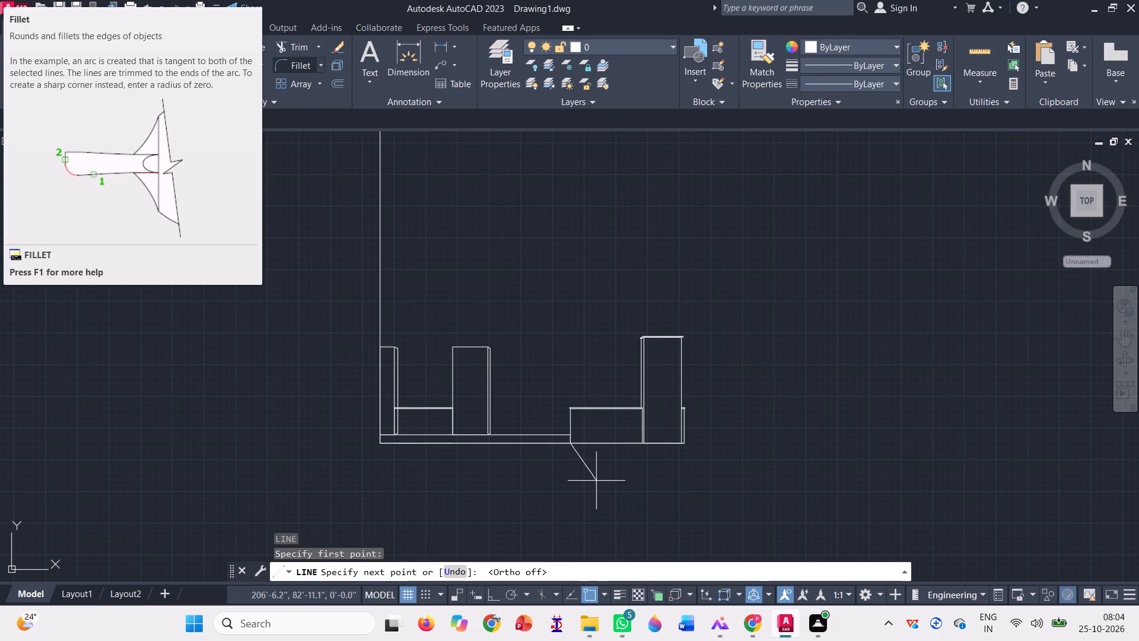
scroll(578, 467, "down", 1)
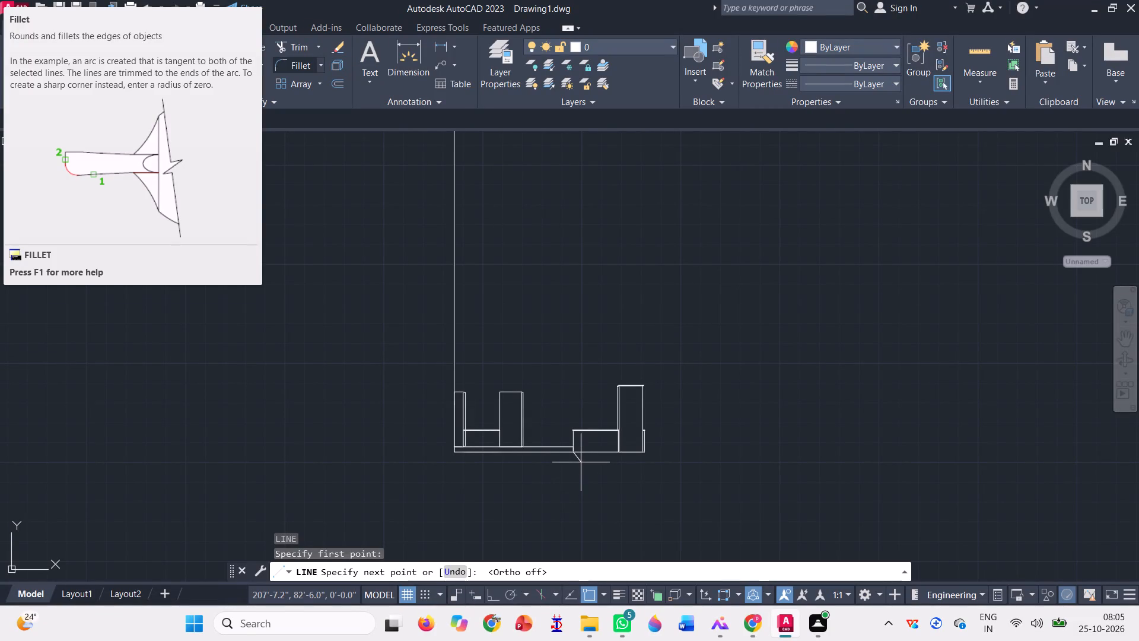
left_click(581, 461)
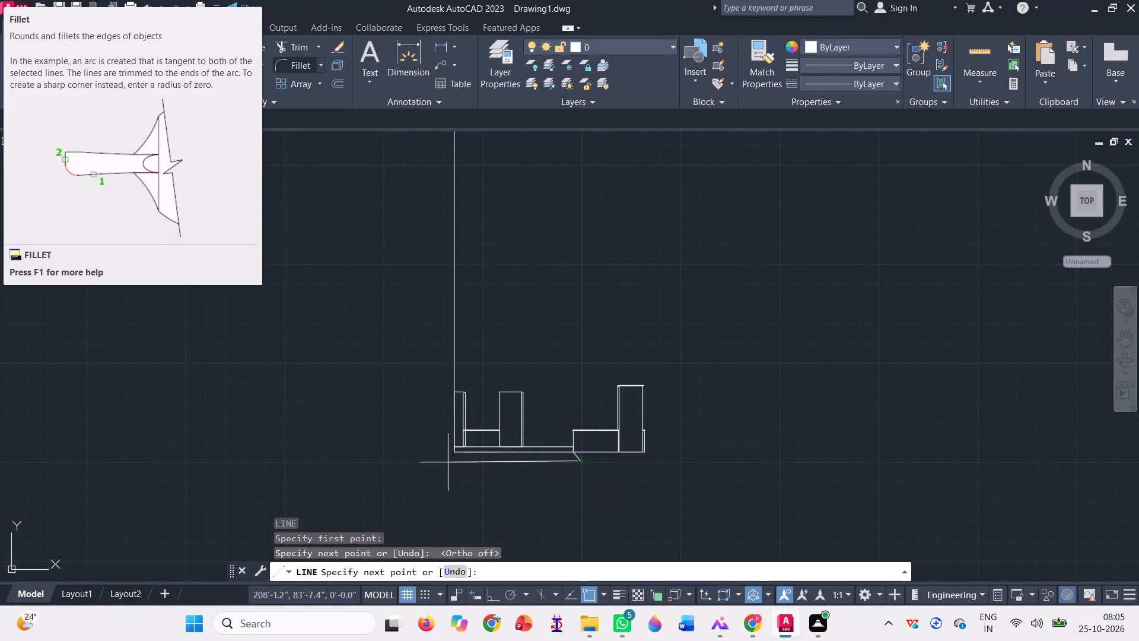
key("F8")
left_click(448, 461)
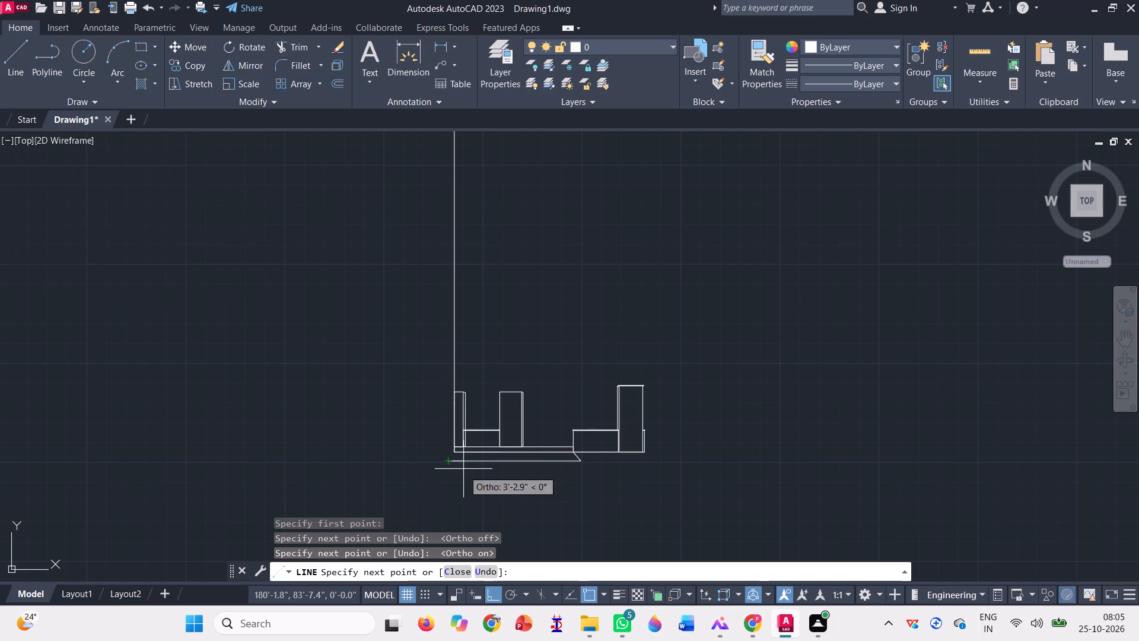
scroll(463, 467, "up", 2)
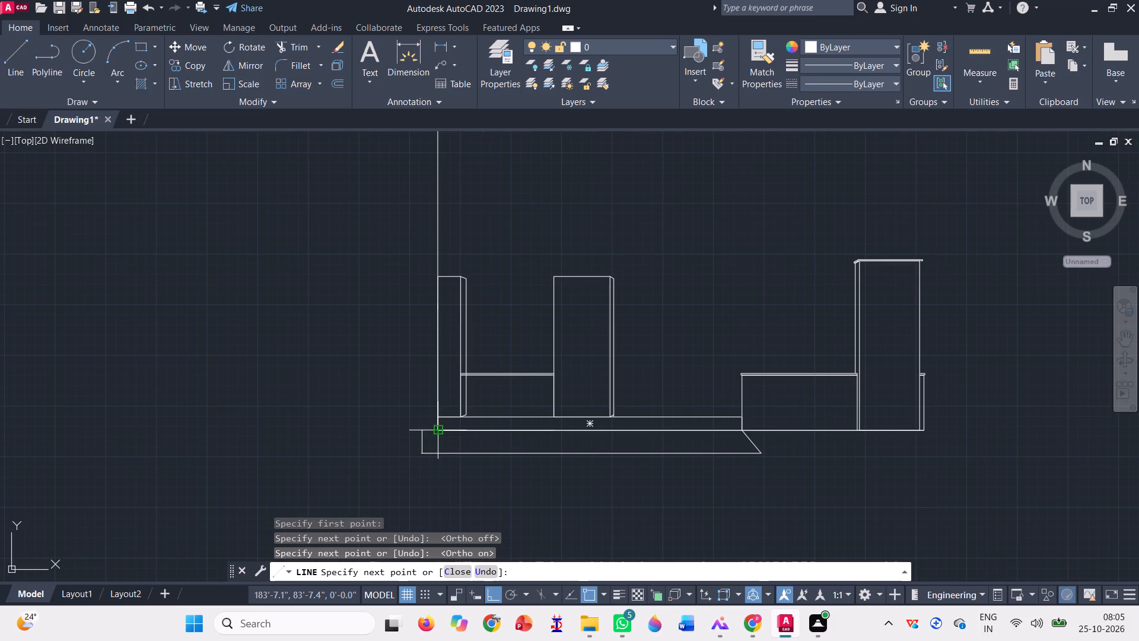
left_click(434, 433)
key("space")
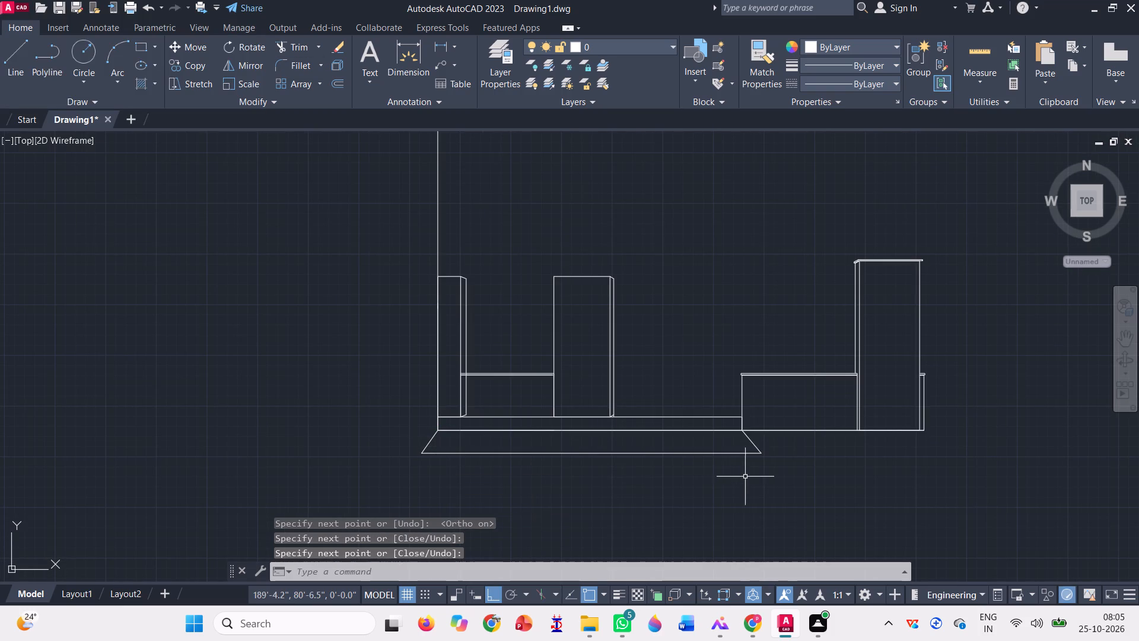
Join the two slanted ends and the horizontal line below the base strip into one polyline.
left_click(764, 479)
left_click(728, 440)
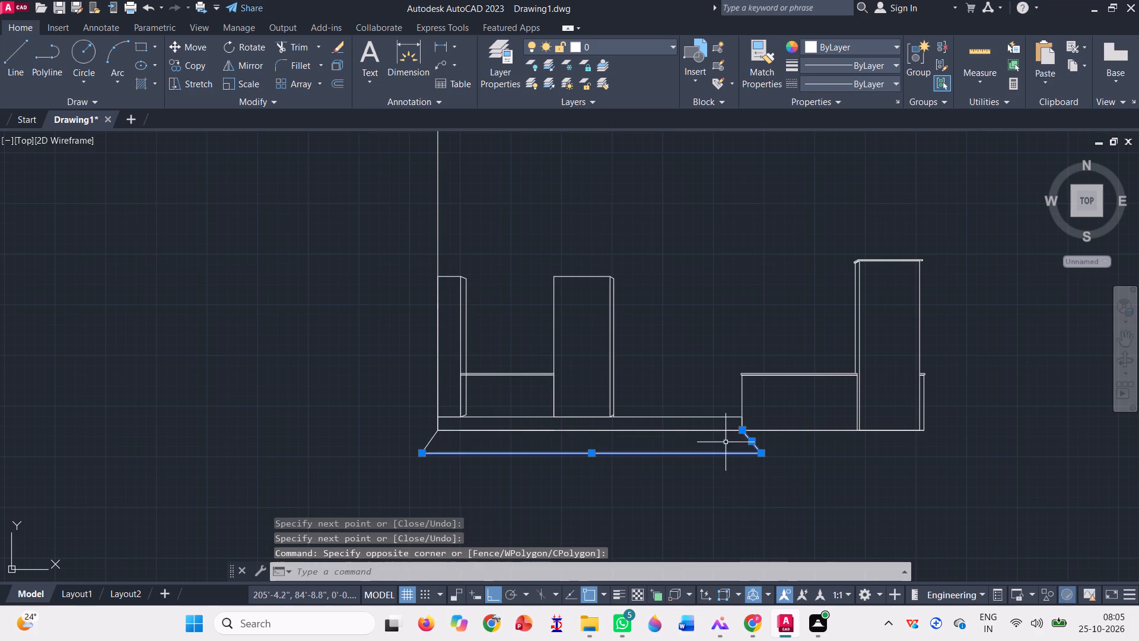
left_click(436, 443)
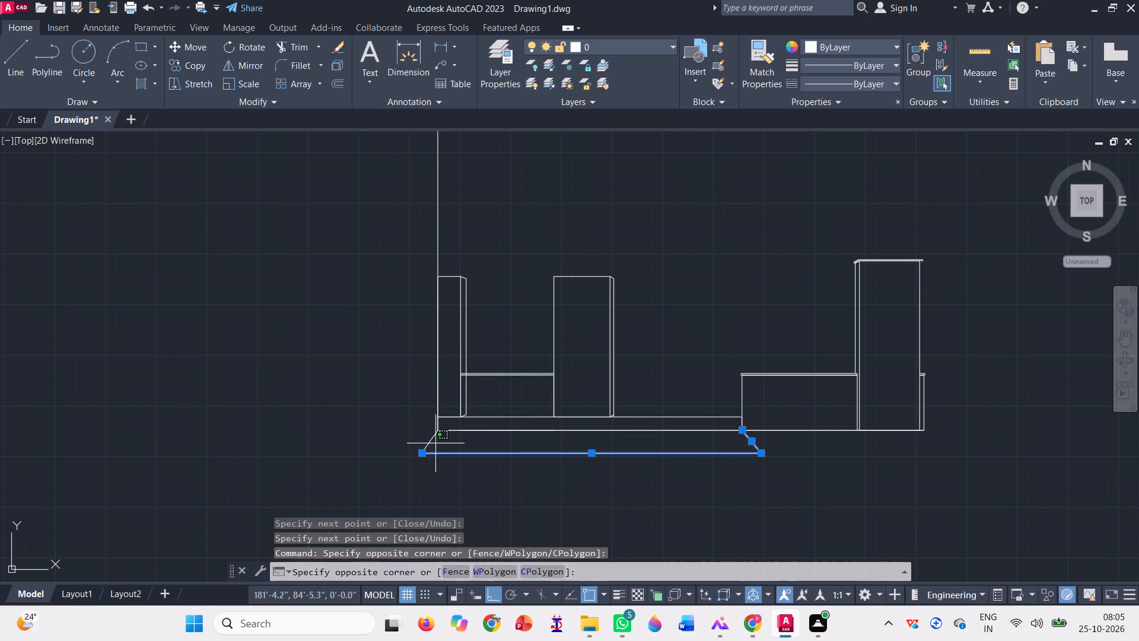
left_click(418, 433)
type("j")
key("space")
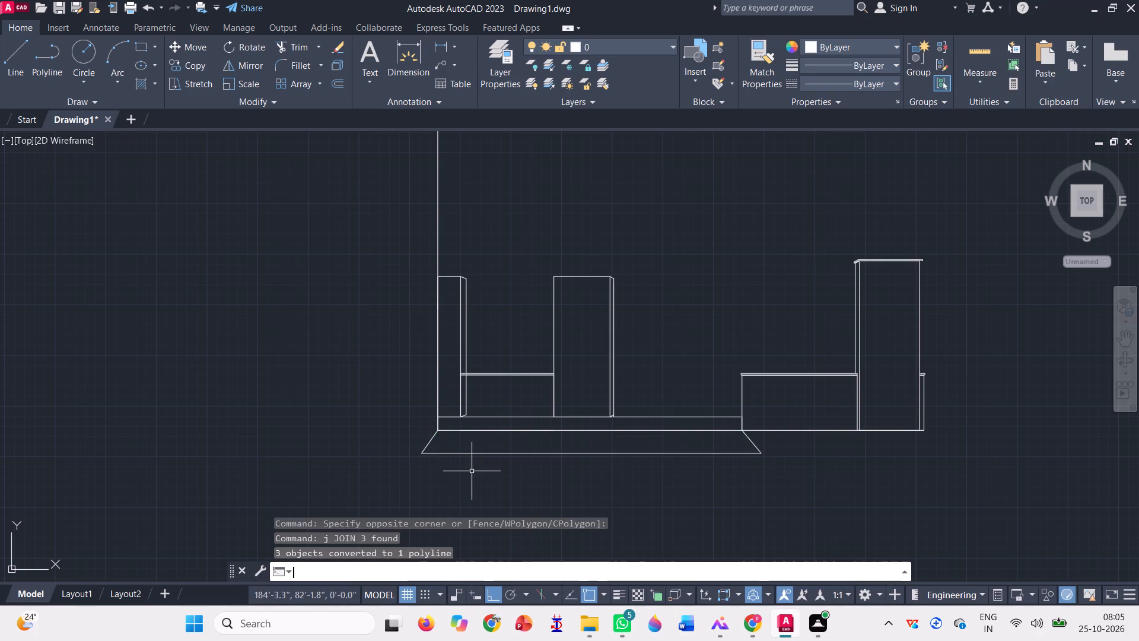
Copy the flared polyline below the base strip upward, from the strip's lower east corner to its upper east corner.
left_click(429, 449)
left_click(409, 443)
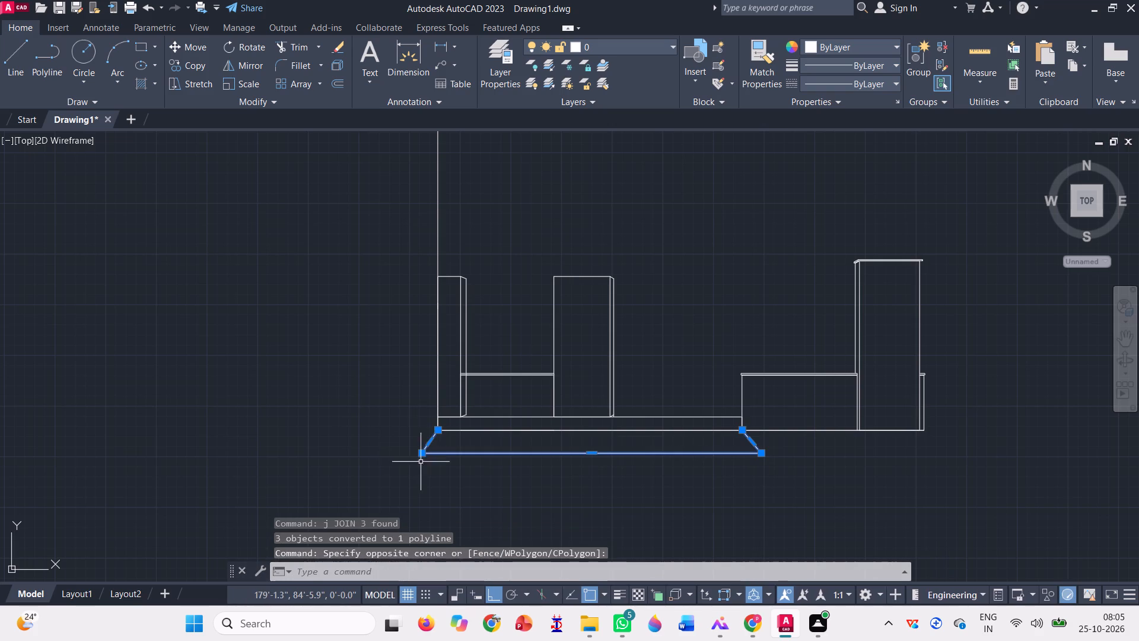
key("m")
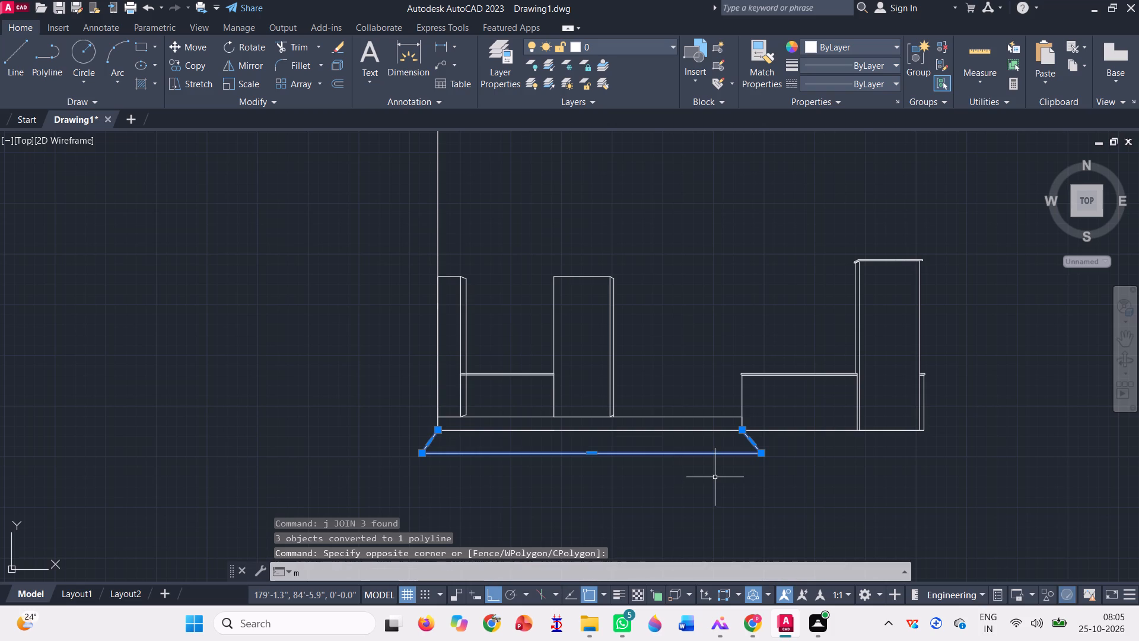
key("BackSpace")
type("co")
key("space")
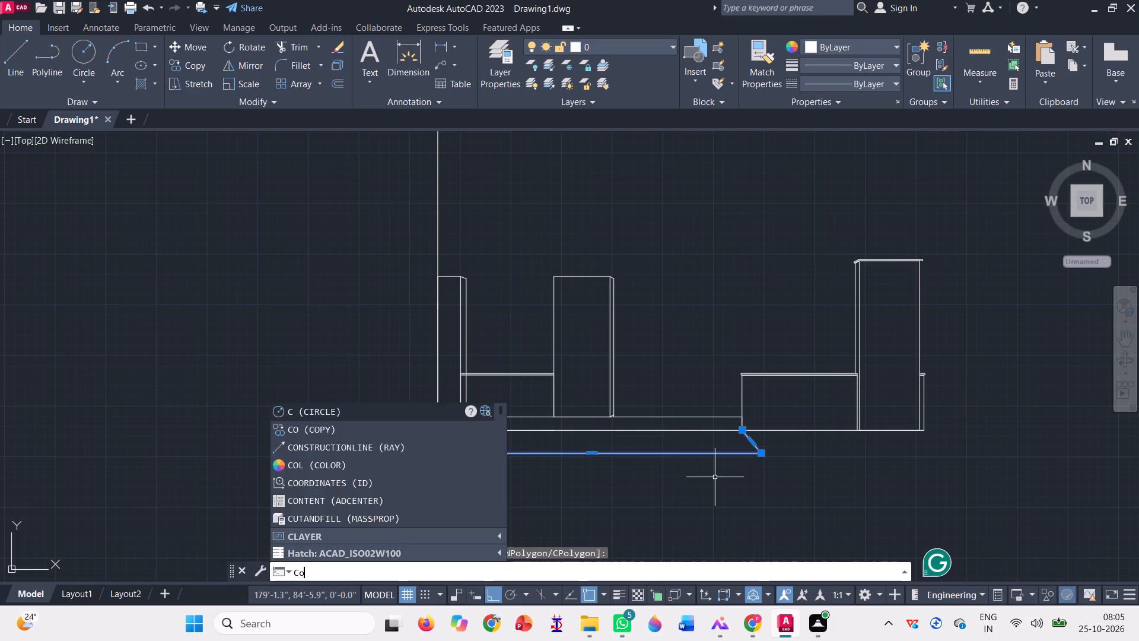
scroll(756, 424, "up", 4)
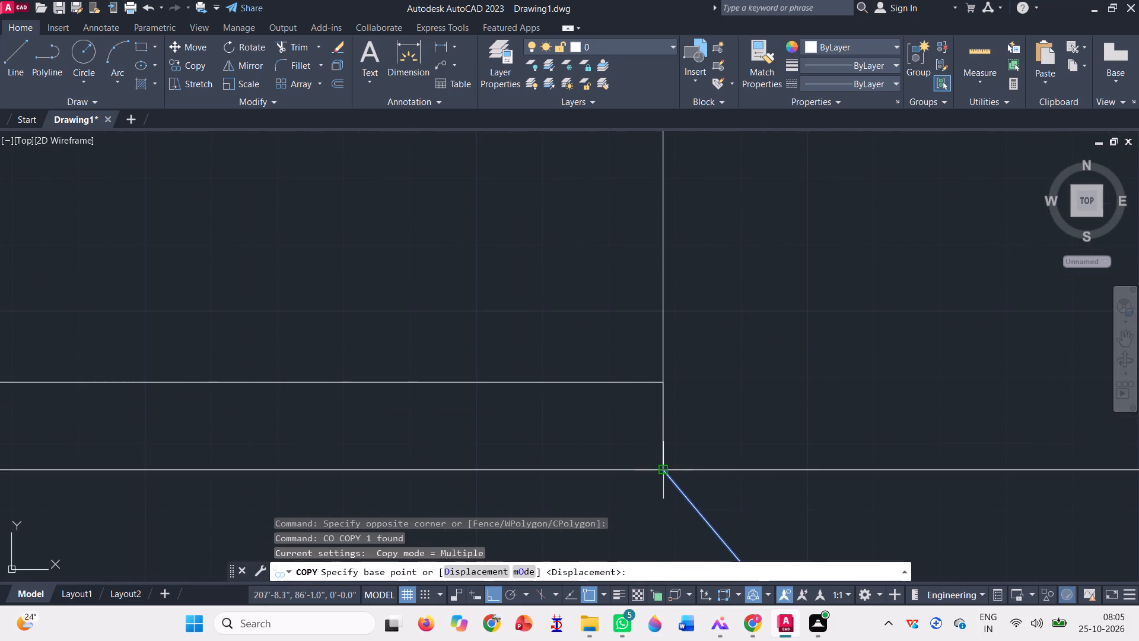
left_click(665, 469)
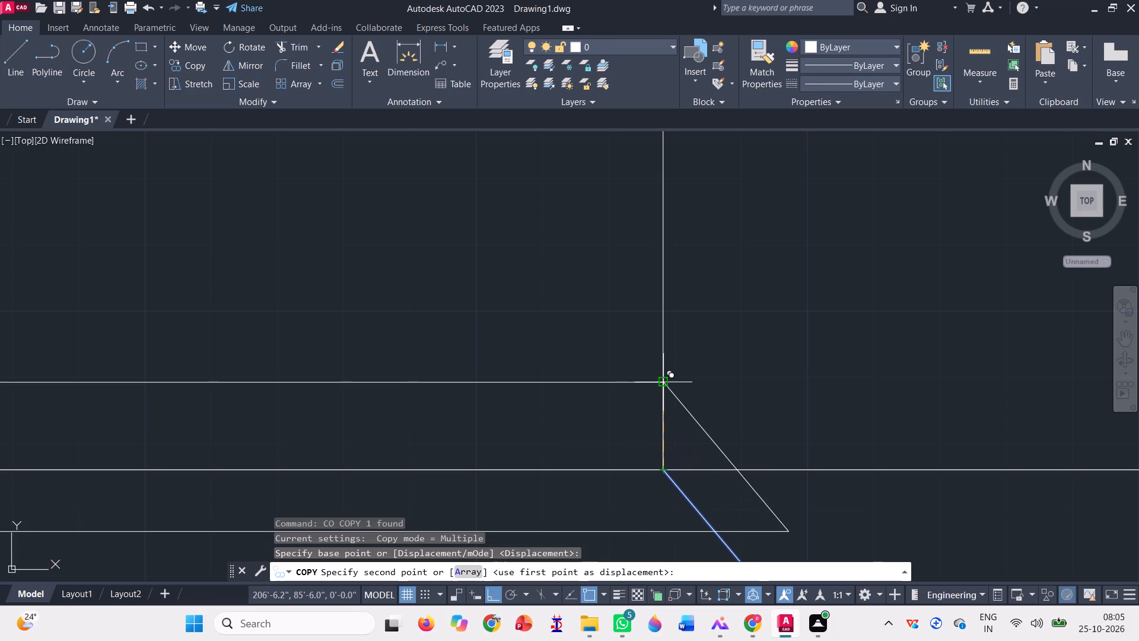
left_click(664, 386)
scroll(669, 380, "down", 3)
key("space")
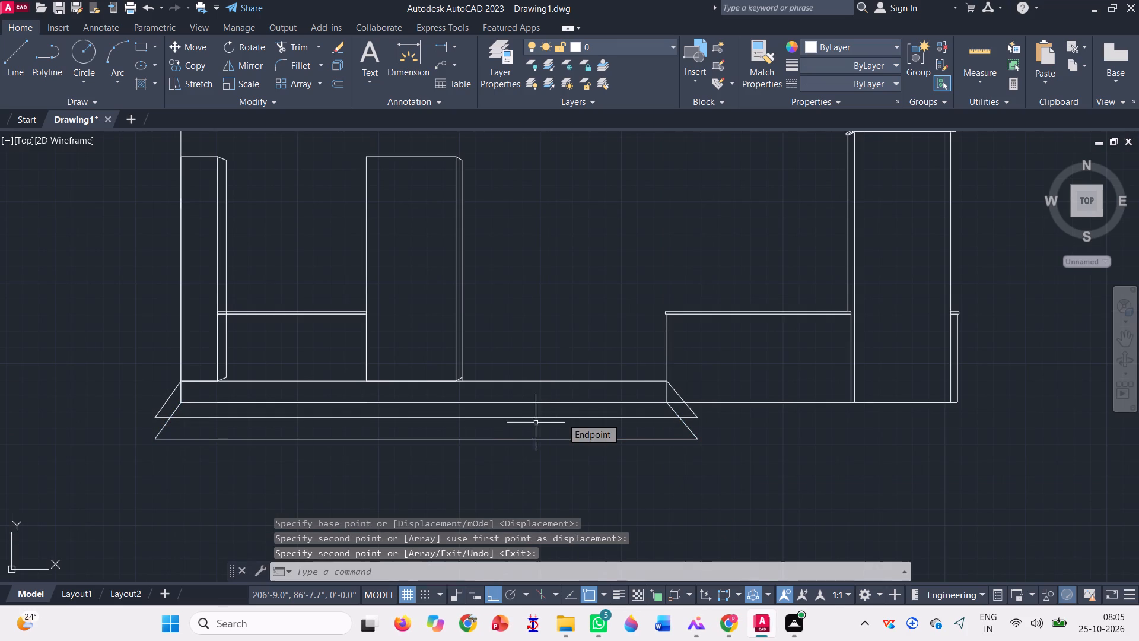
Draw two short vertical lines joining the outer corners of the two flared outlines at their west and east ends.
key("l")
key("Return")
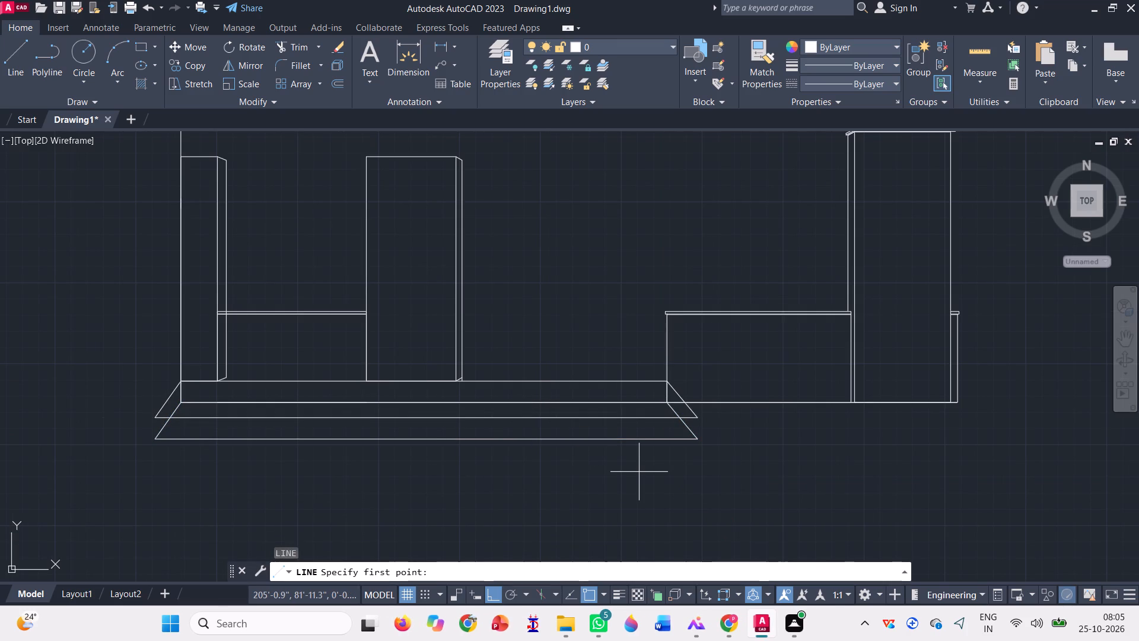
scroll(159, 425, "up", 2)
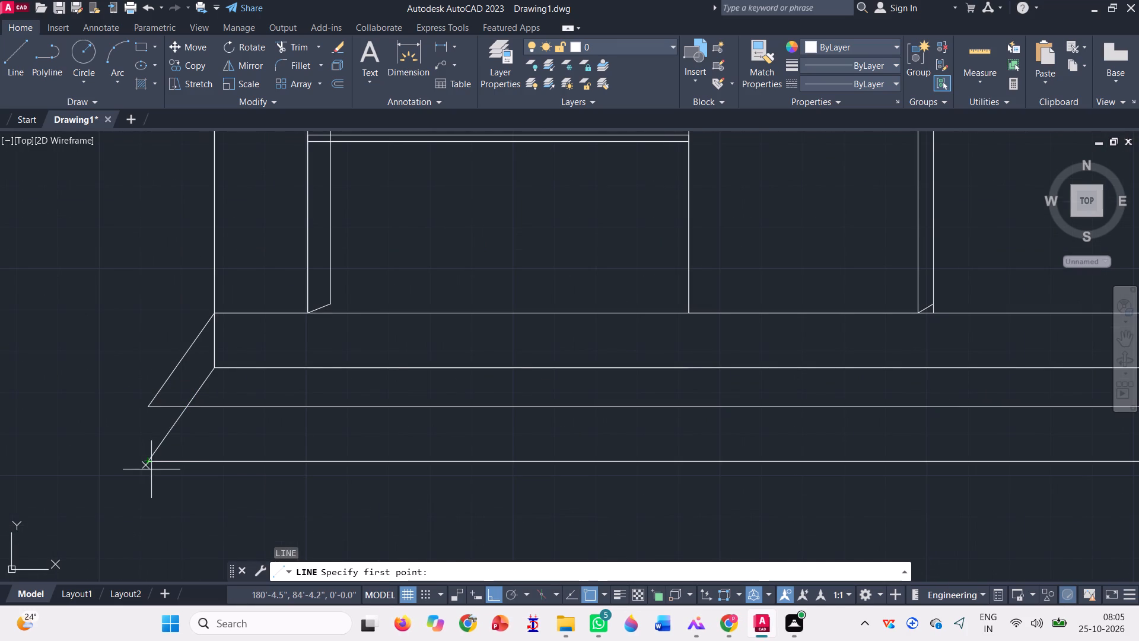
left_click(149, 463)
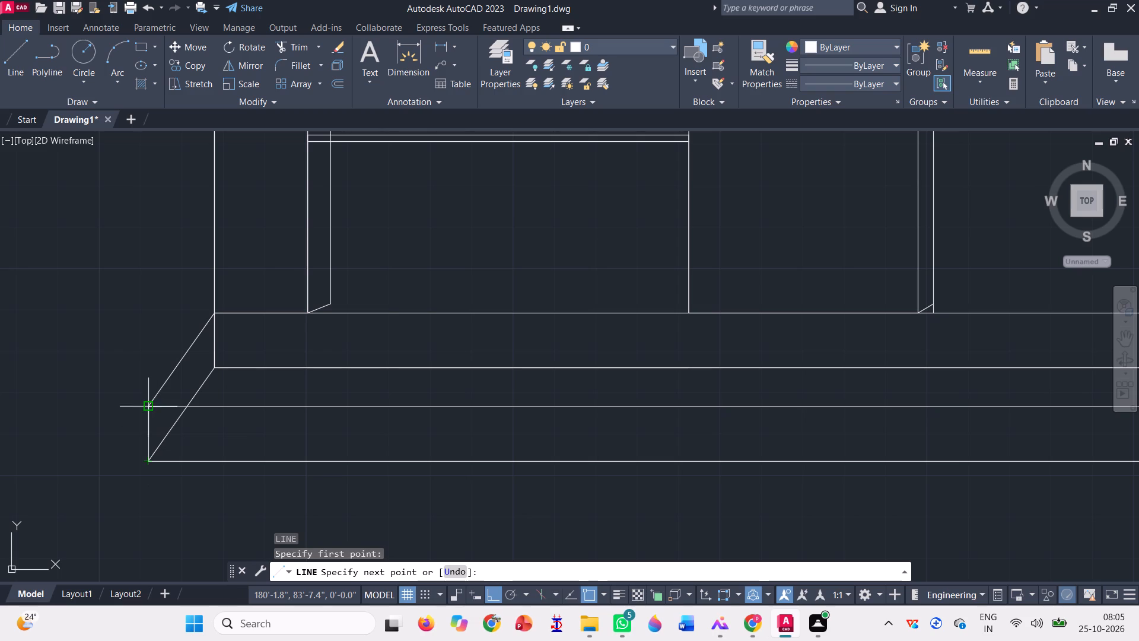
left_click(147, 404)
scroll(168, 415, "down", 2)
key("space")
key("l")
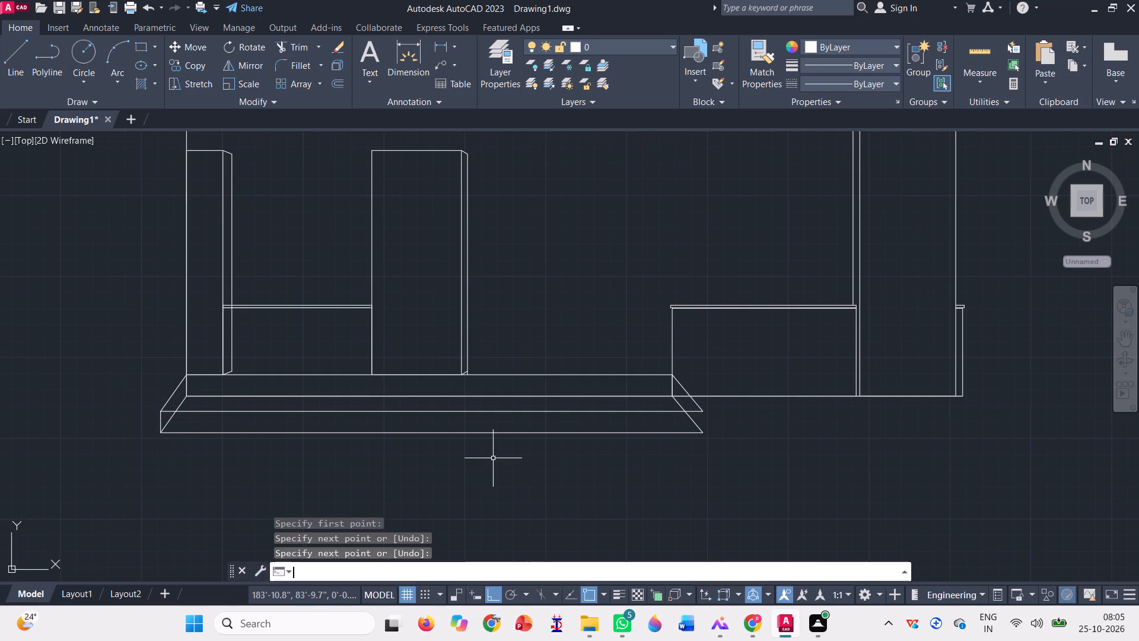
key("Return")
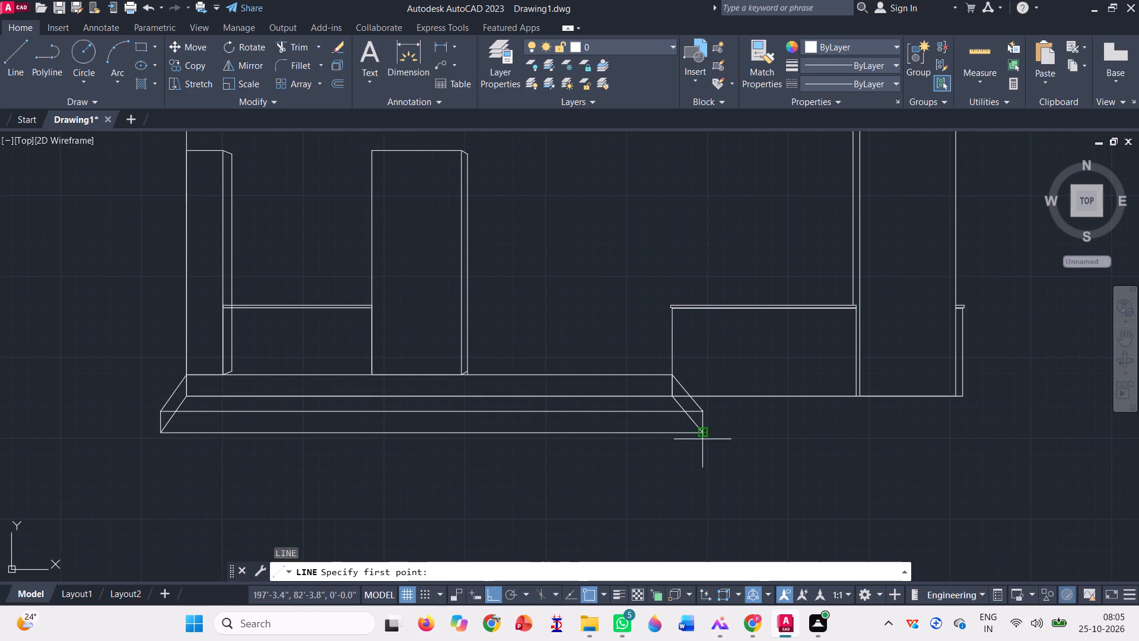
left_click(704, 433)
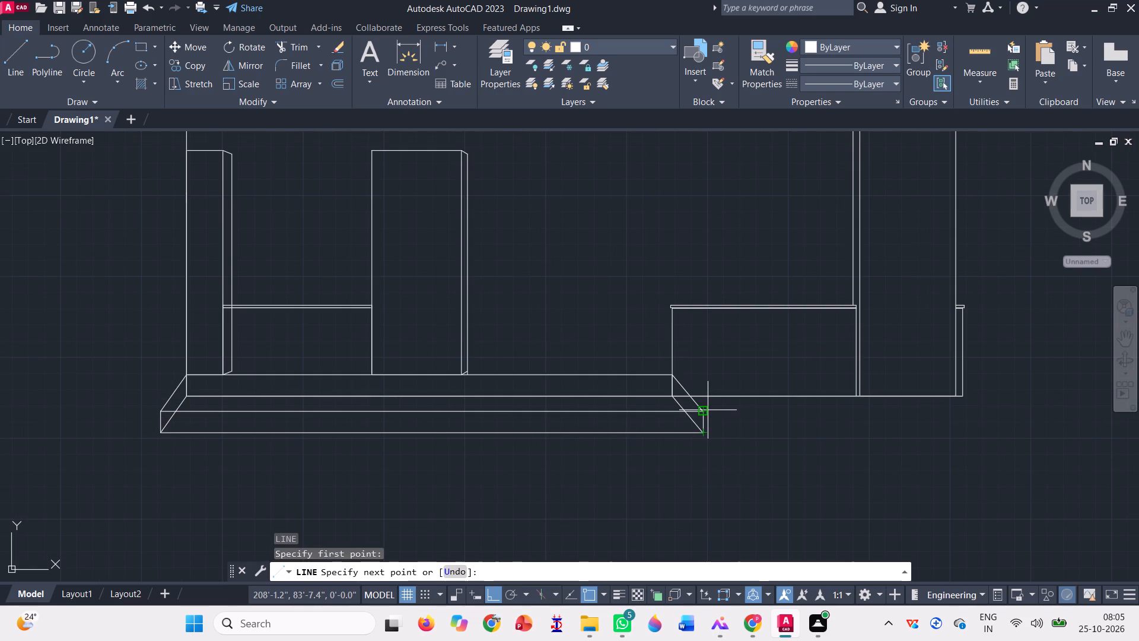
left_click(705, 408)
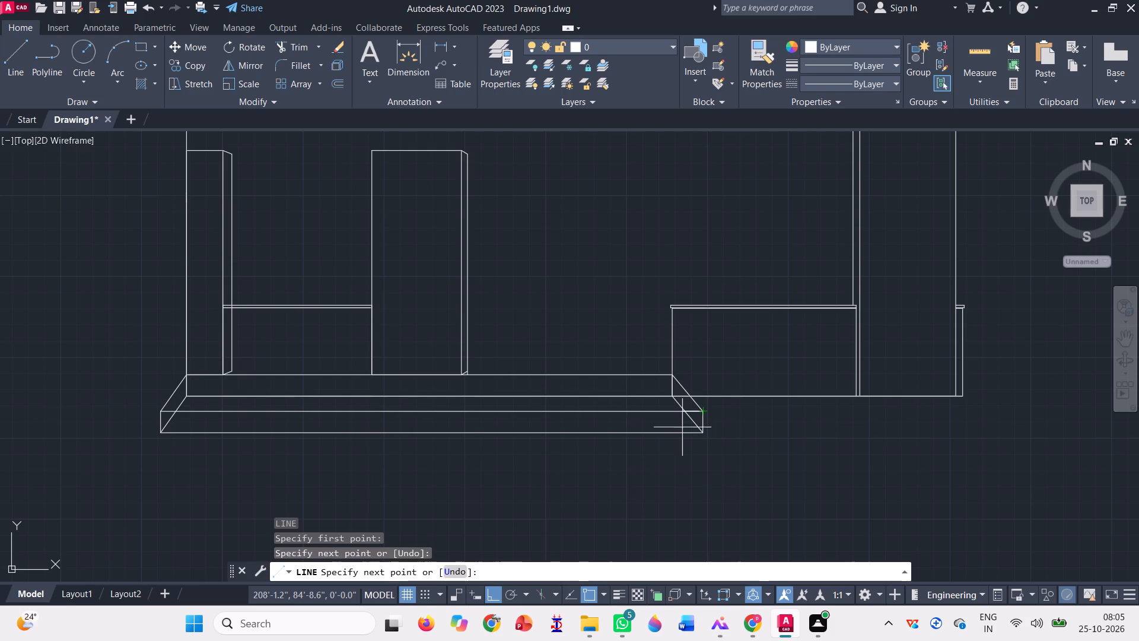
key("space")
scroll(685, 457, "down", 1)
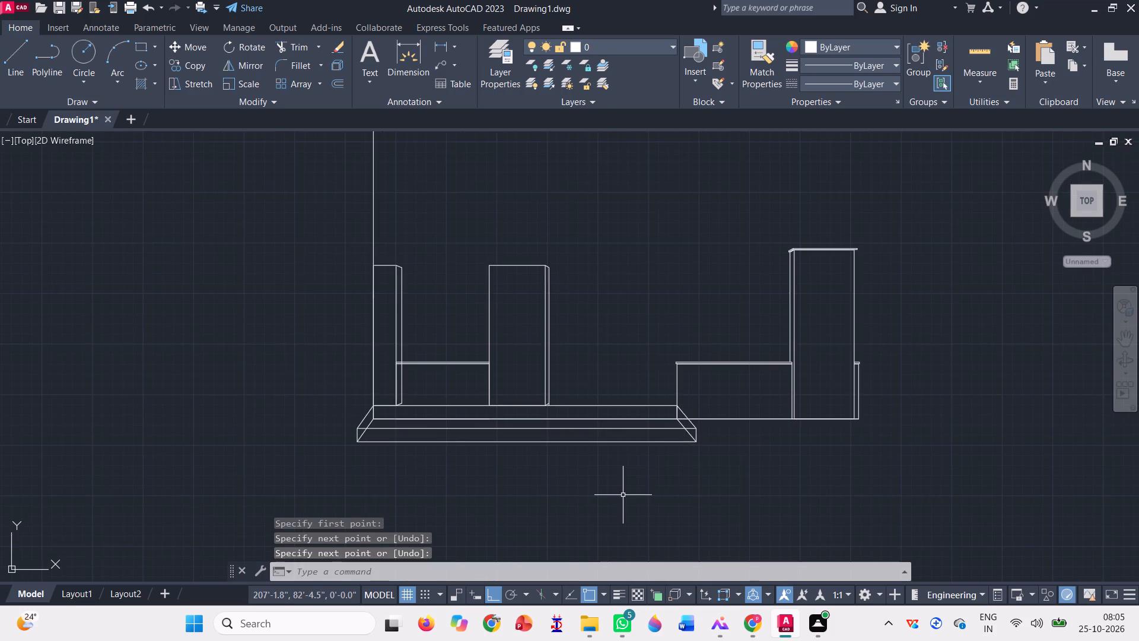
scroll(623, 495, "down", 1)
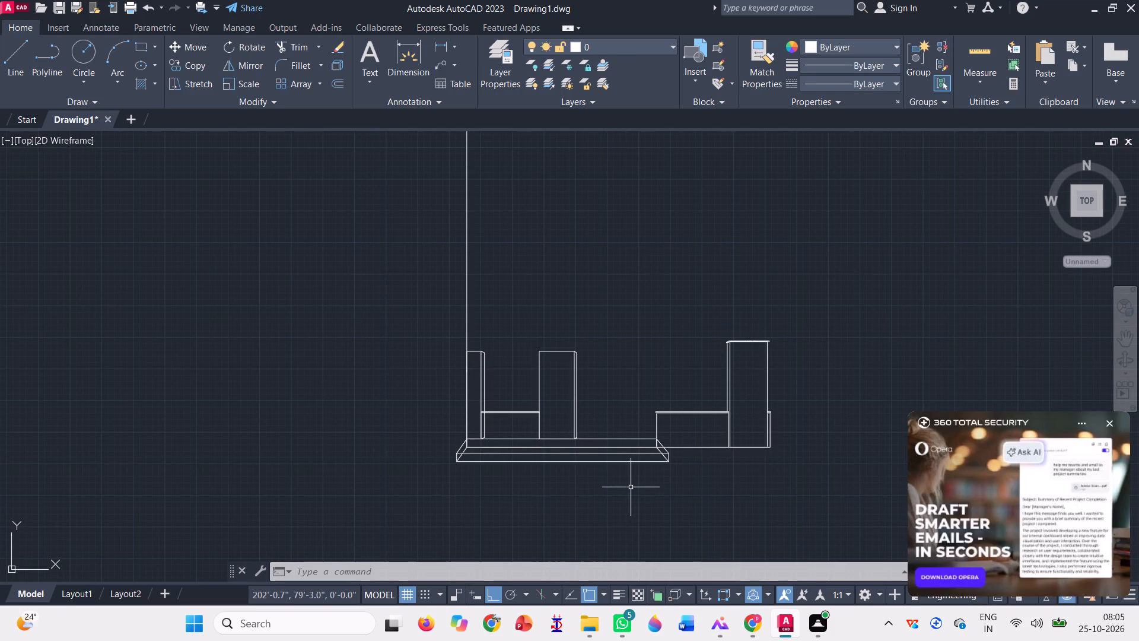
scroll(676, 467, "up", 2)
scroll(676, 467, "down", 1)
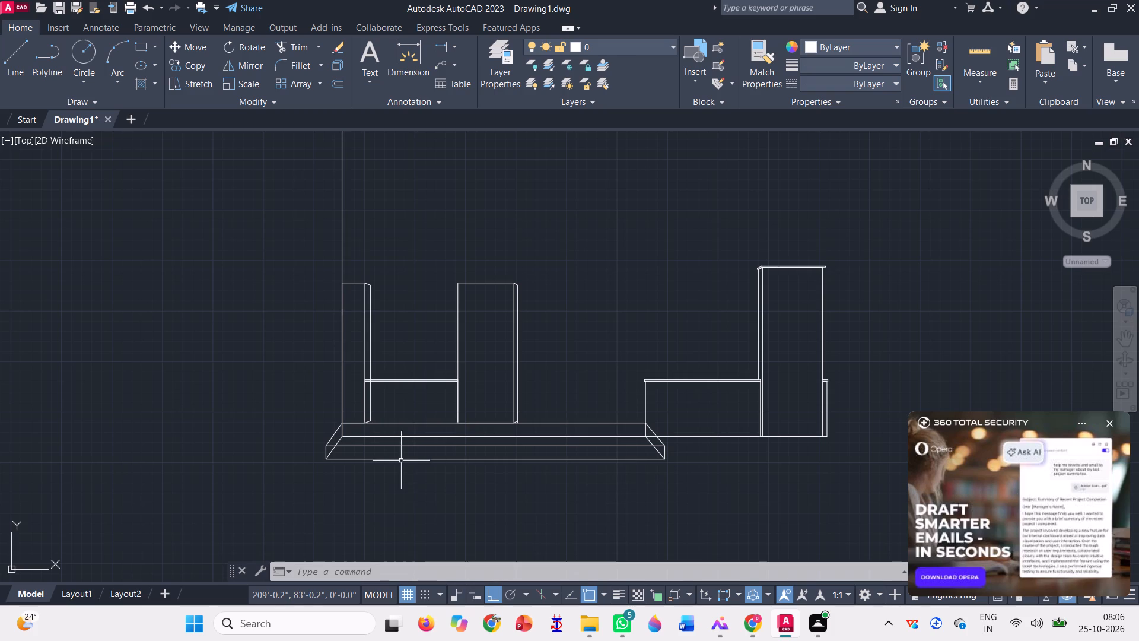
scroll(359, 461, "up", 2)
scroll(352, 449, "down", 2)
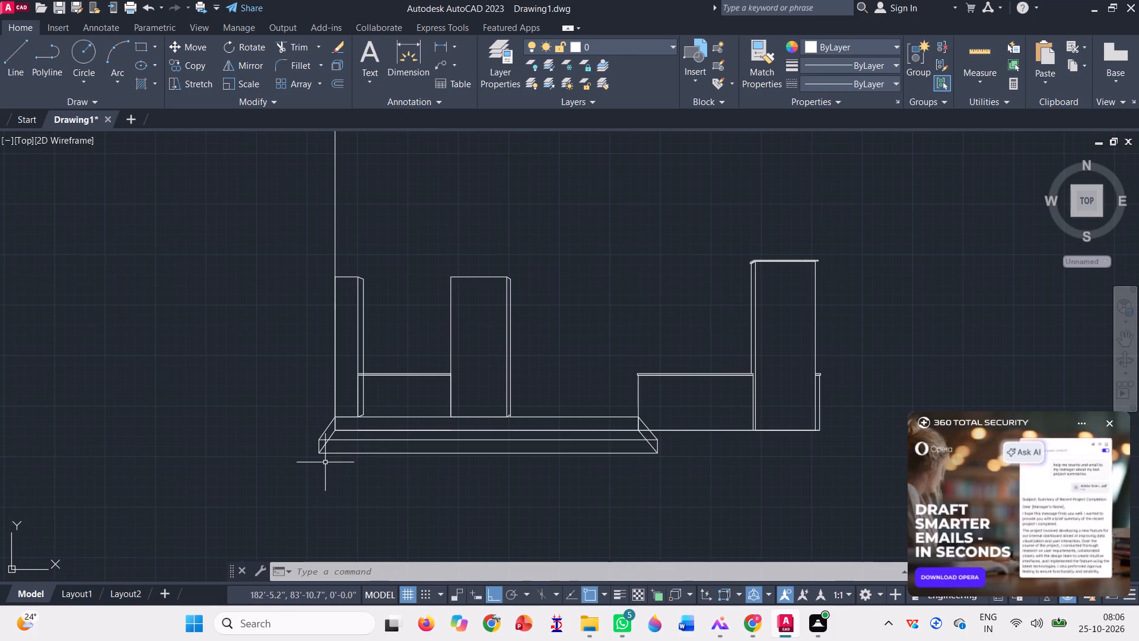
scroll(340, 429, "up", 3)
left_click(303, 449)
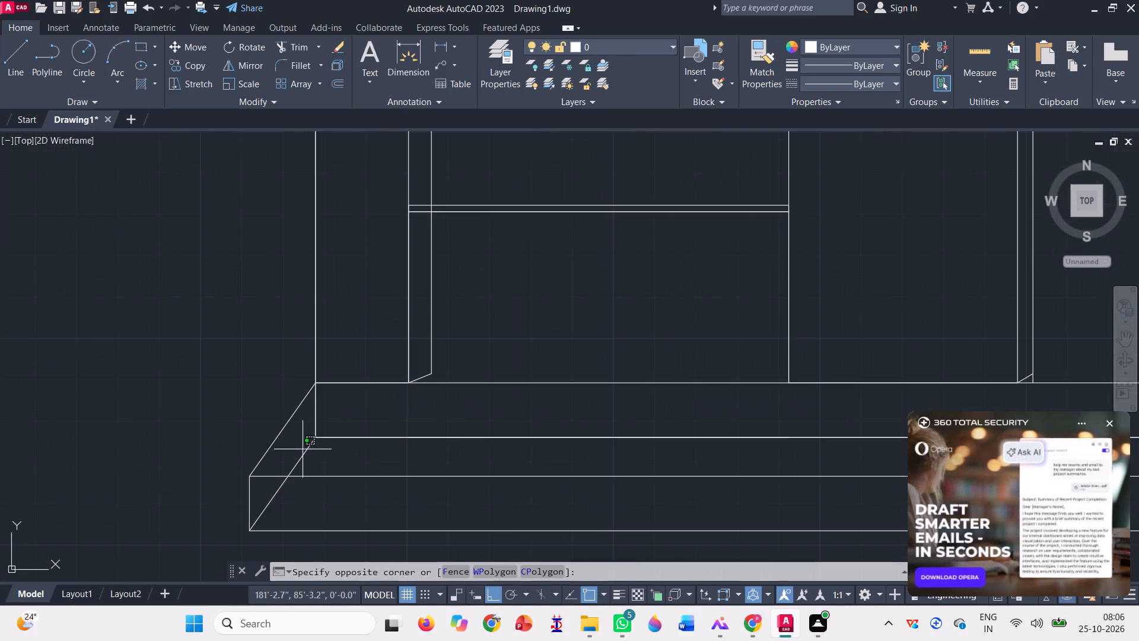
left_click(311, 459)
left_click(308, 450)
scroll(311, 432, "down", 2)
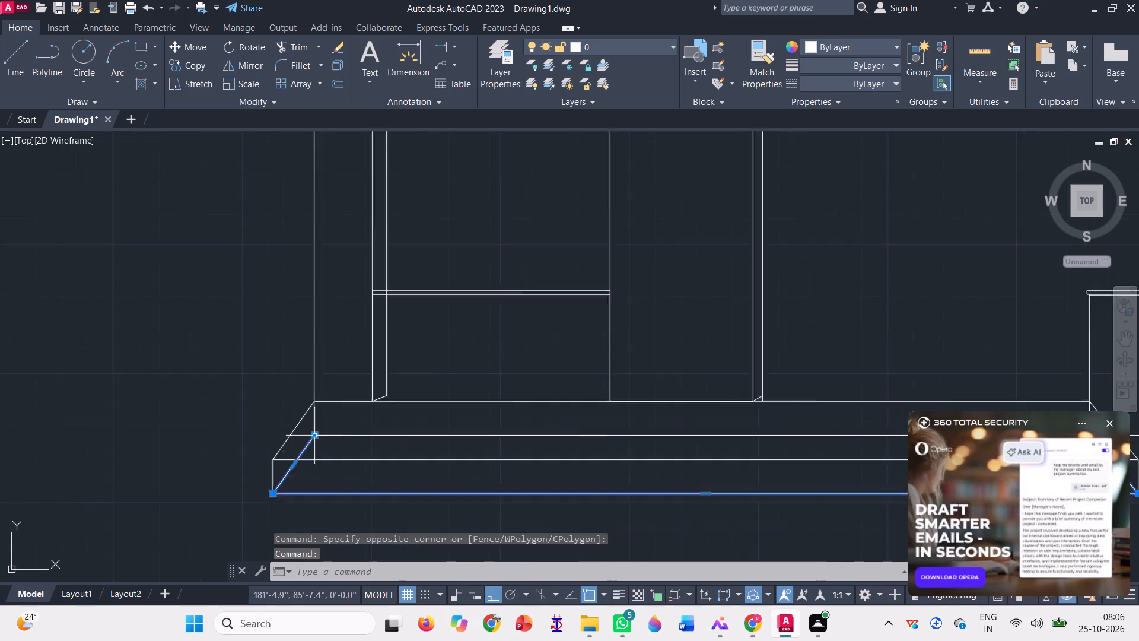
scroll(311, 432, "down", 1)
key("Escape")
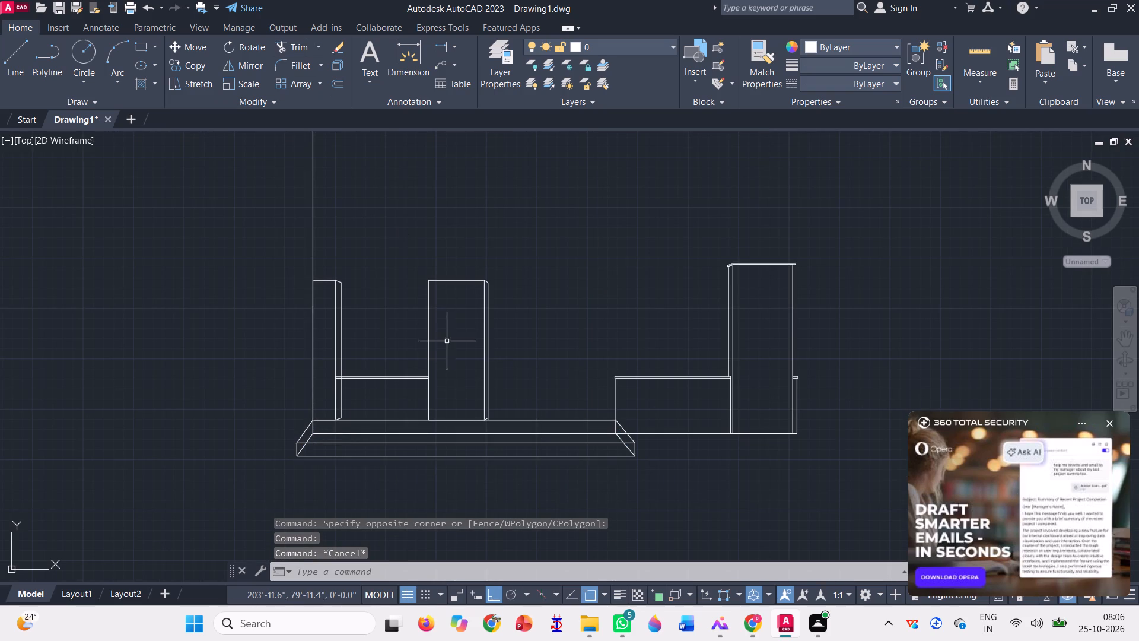
Trim the base strip's lower horizontal line and the vertical and slanted segments inside the flared base's west end.
scroll(422, 481, "down", 1)
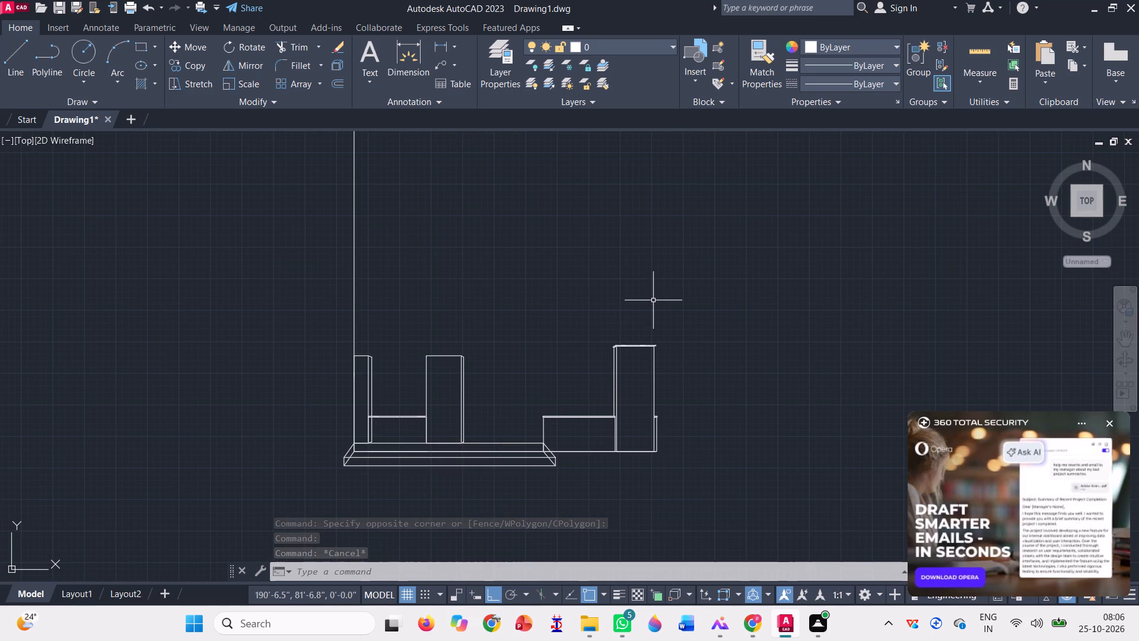
left_click(303, 45)
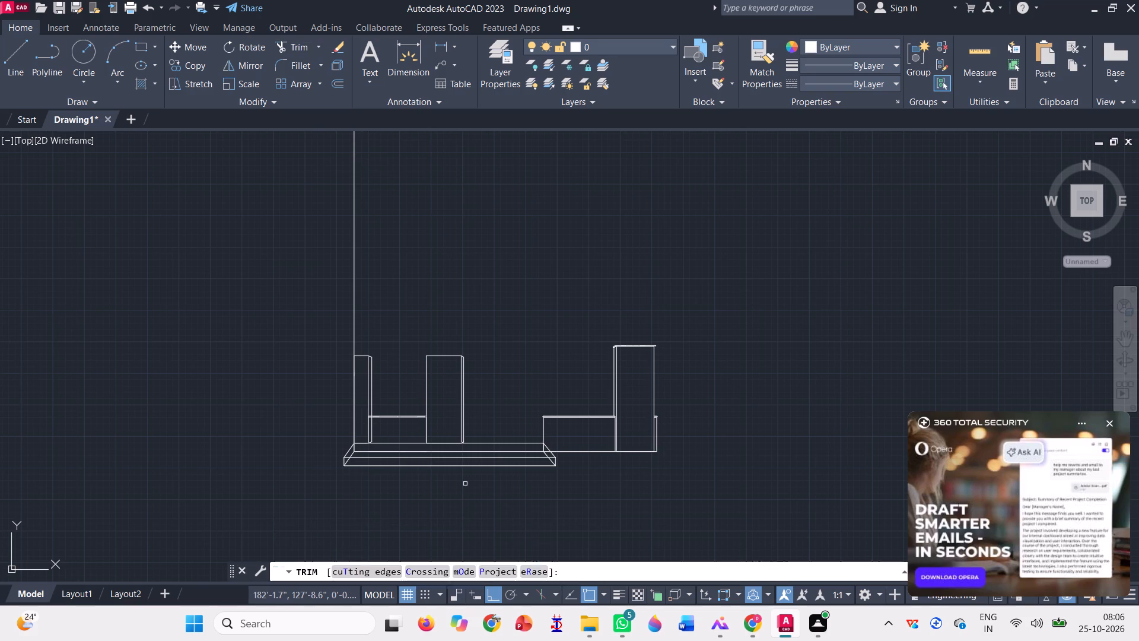
scroll(347, 489, "up", 3)
left_click(390, 335)
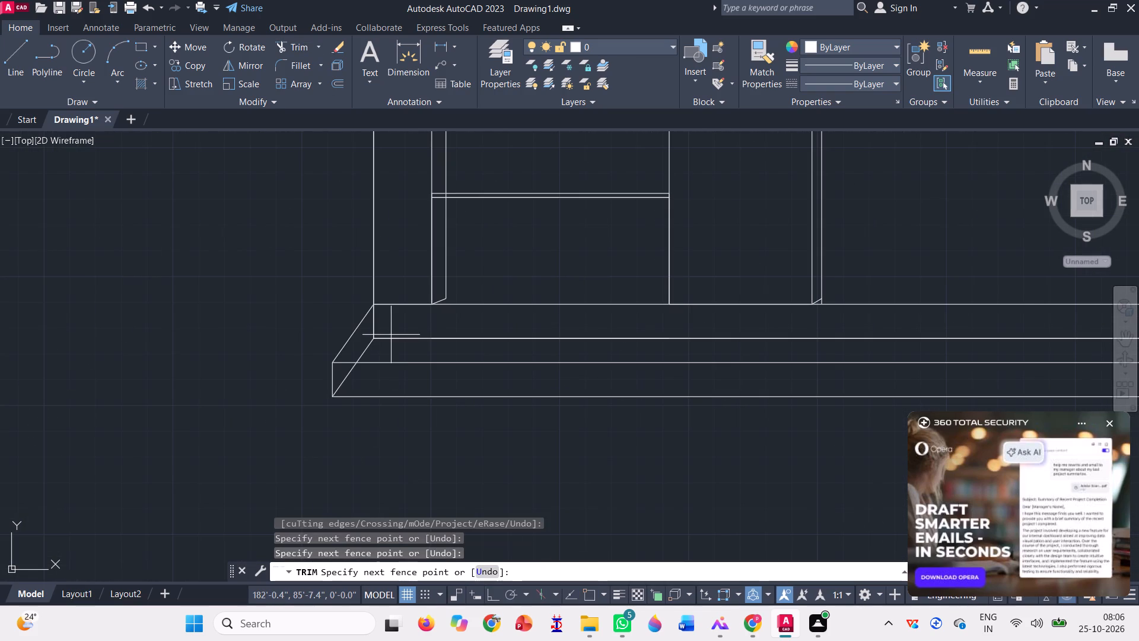
left_click(386, 348)
left_click(432, 332)
left_click(460, 339)
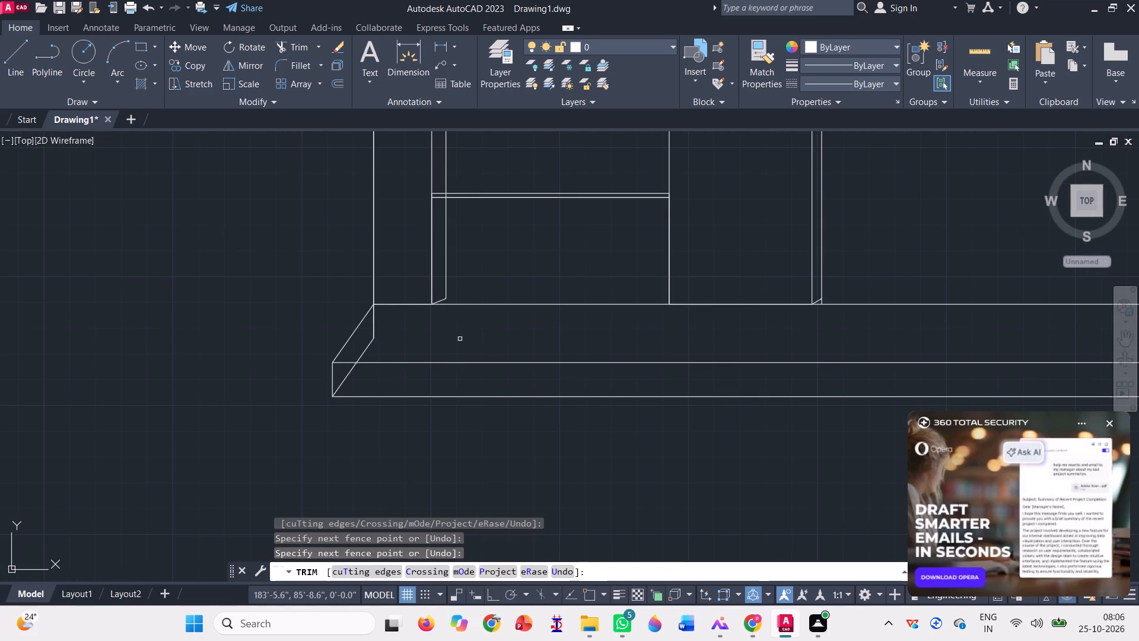
scroll(353, 369, "down", 2)
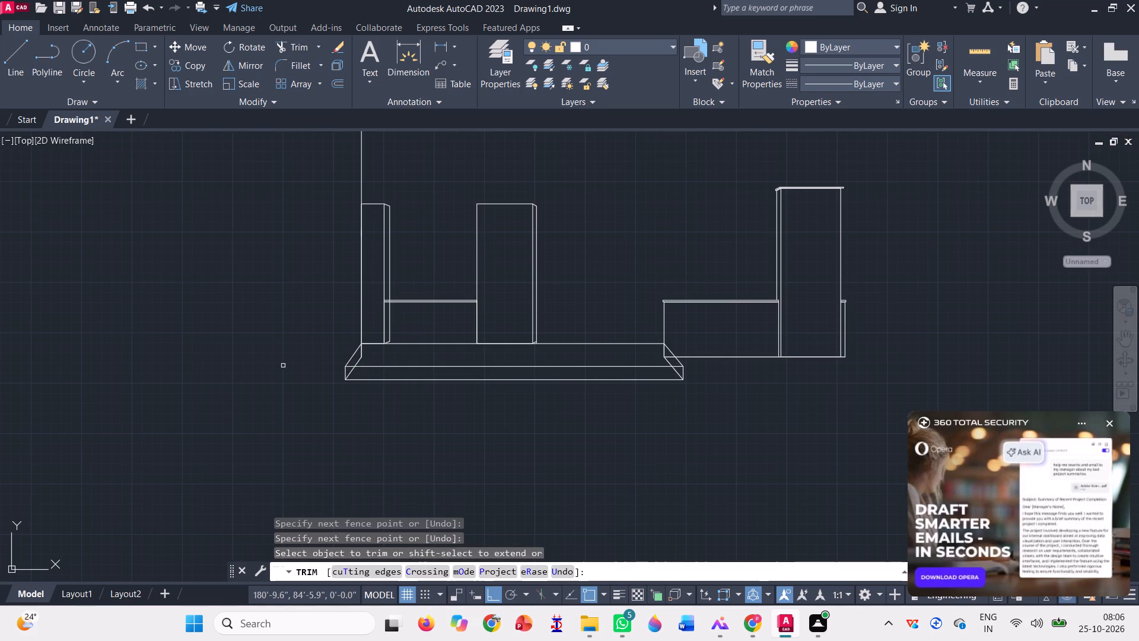
scroll(349, 366, "up", 3)
left_click(393, 325)
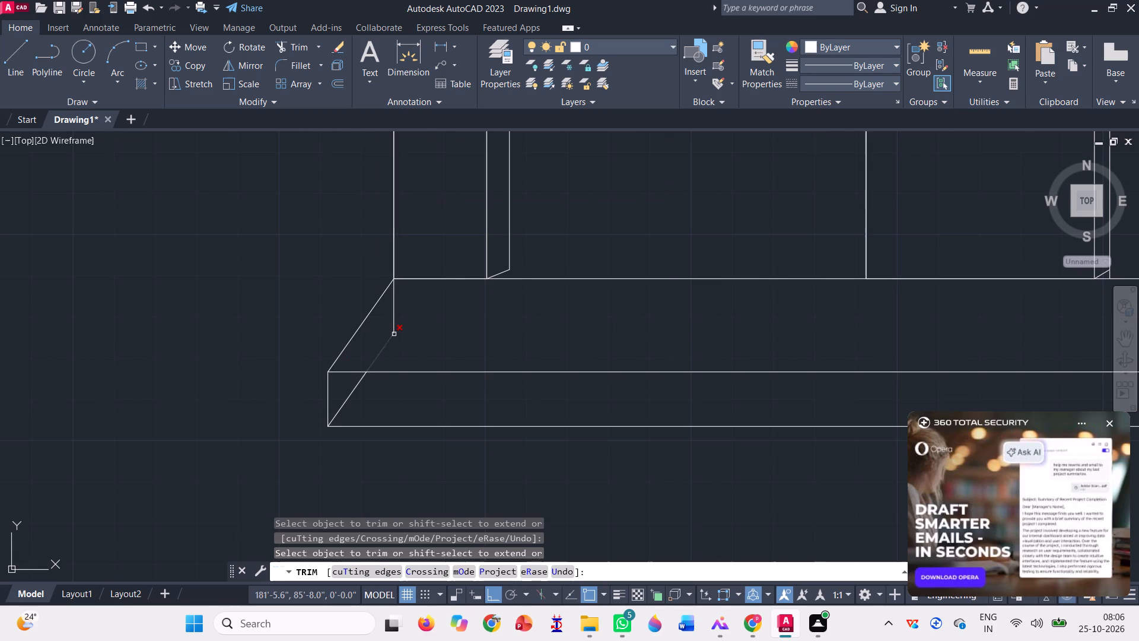
left_click(394, 334)
left_click(394, 320)
left_click(351, 394)
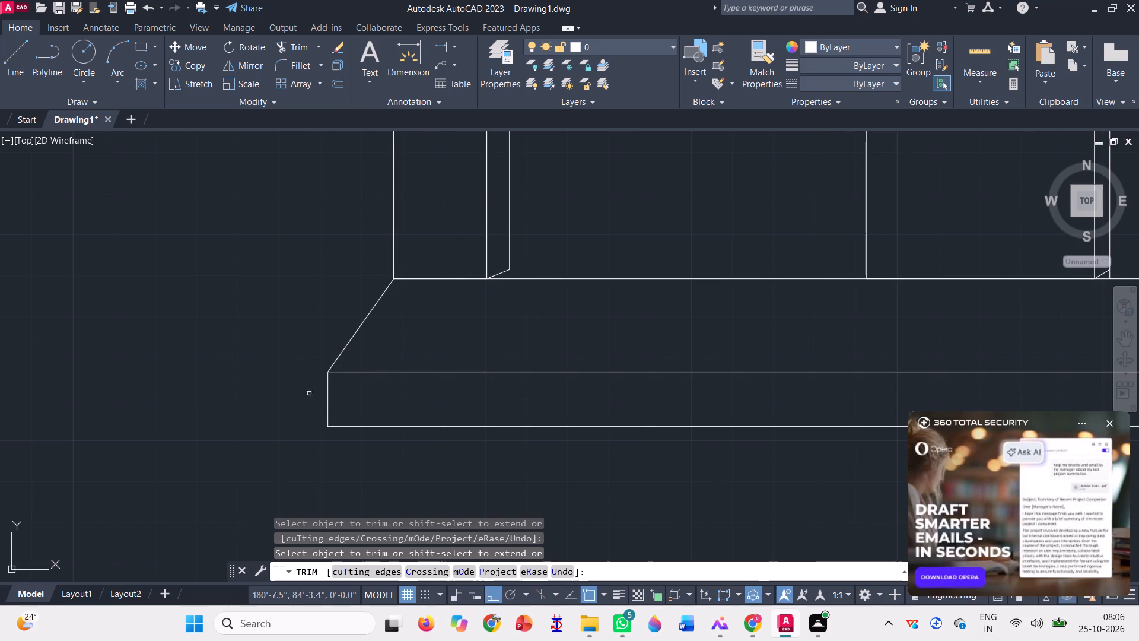
Trim the slanted line, vertical edge and horizontal stub inside the flared base's east end.
scroll(295, 395, "down", 2)
scroll(834, 382, "up", 3)
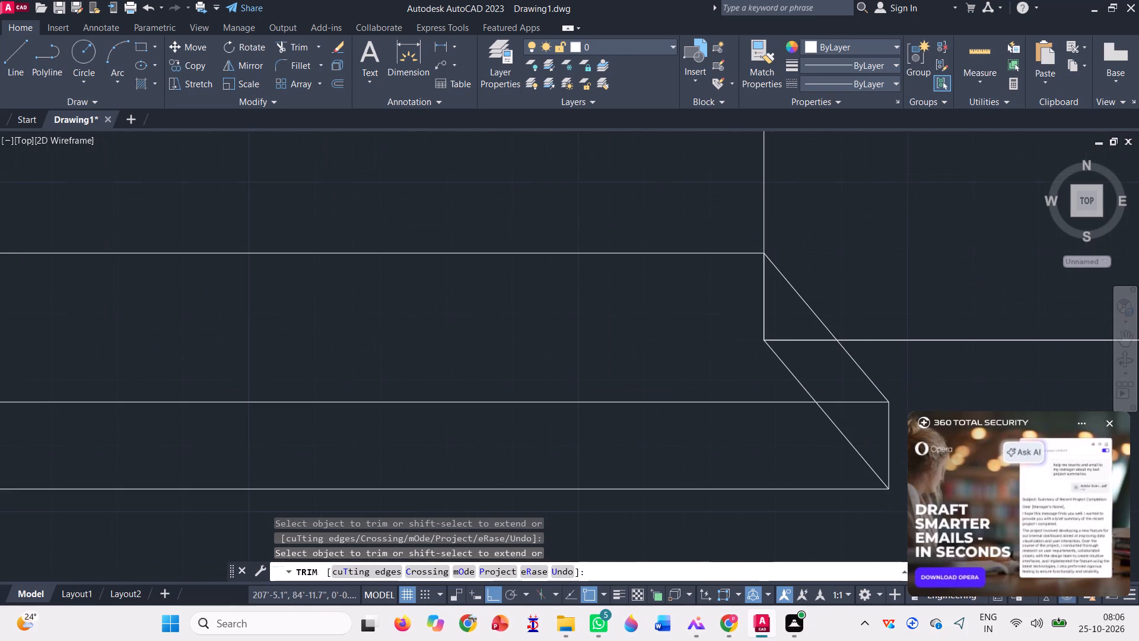
left_click(859, 444)
left_click(809, 425)
left_click(812, 361)
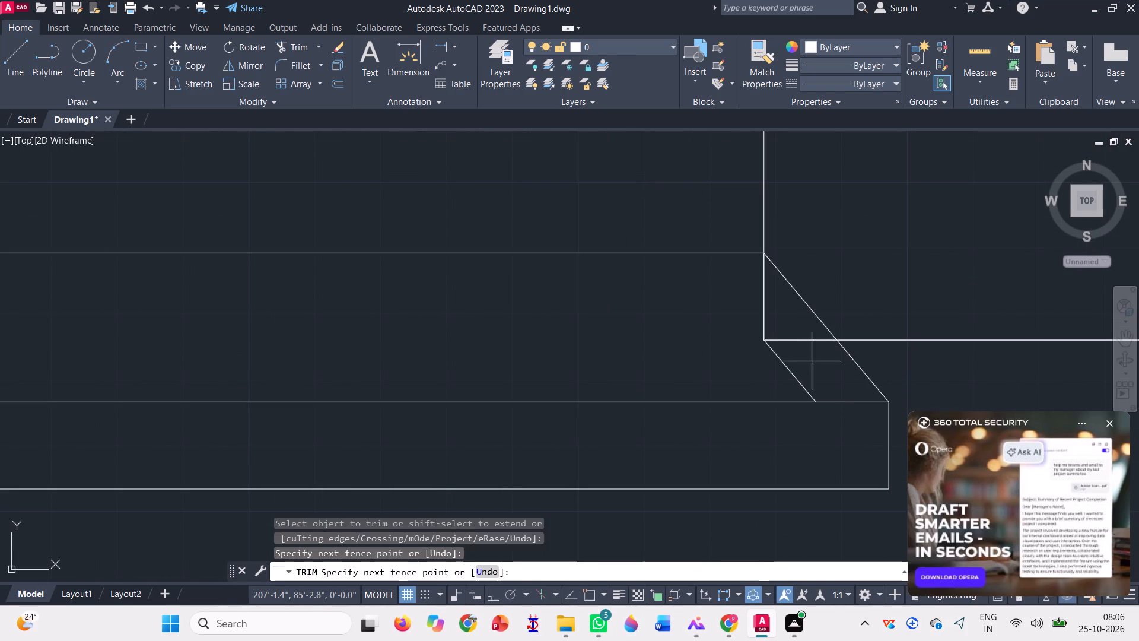
left_click(775, 364)
left_click(758, 290)
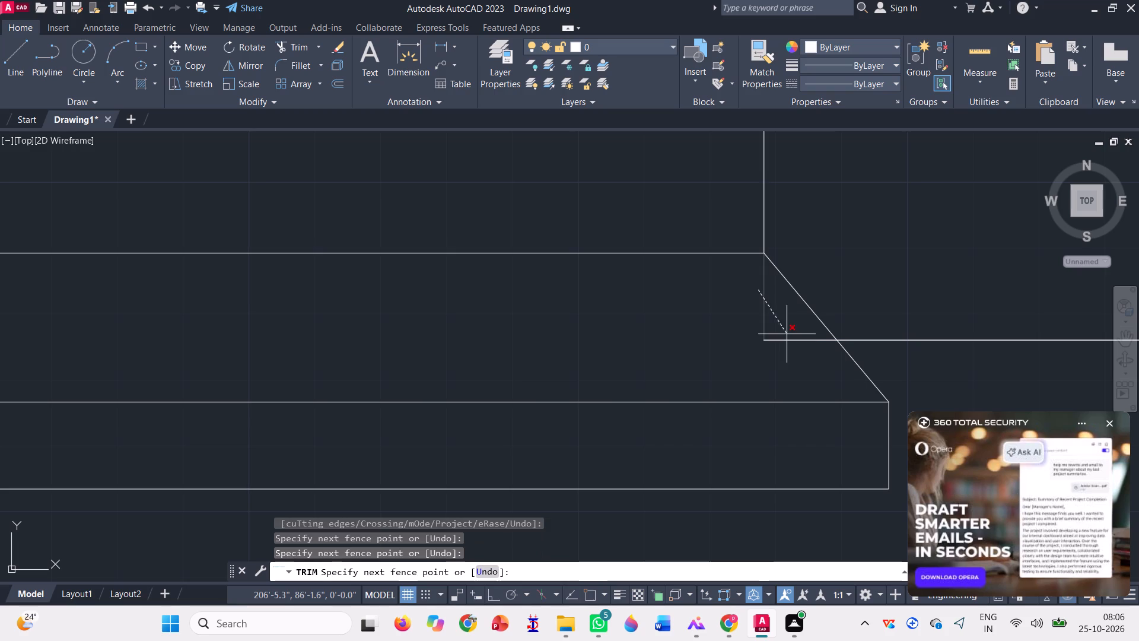
left_click(787, 334)
left_click(784, 347)
left_click(780, 341)
left_click(780, 341)
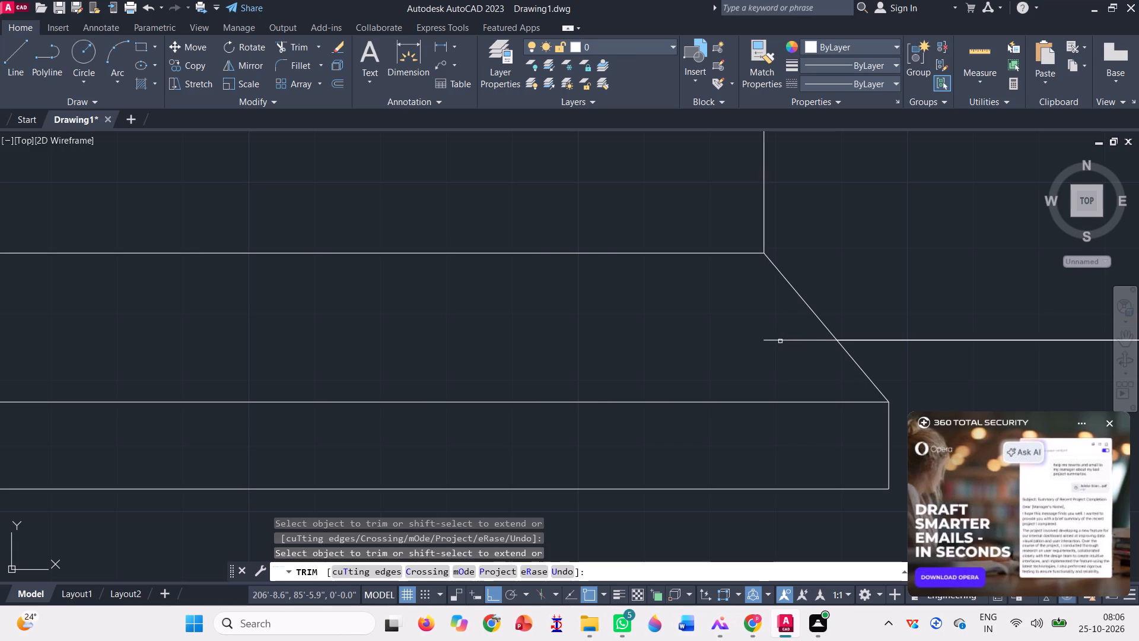
left_click(780, 341)
scroll(779, 342, "down", 3)
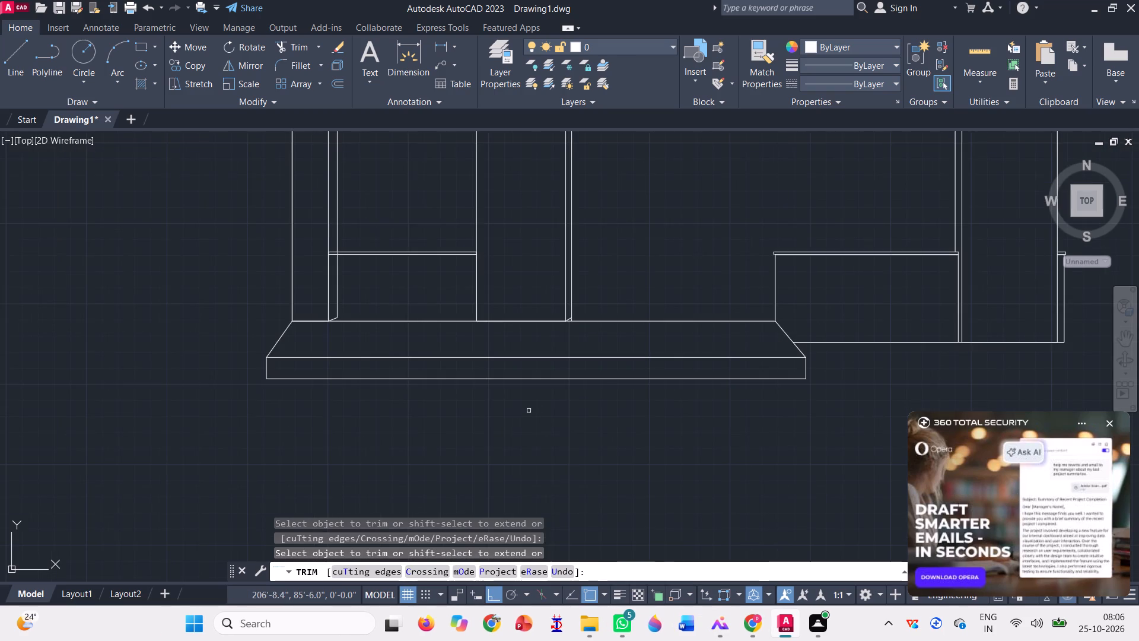
scroll(524, 411, "down", 2)
key("Escape")
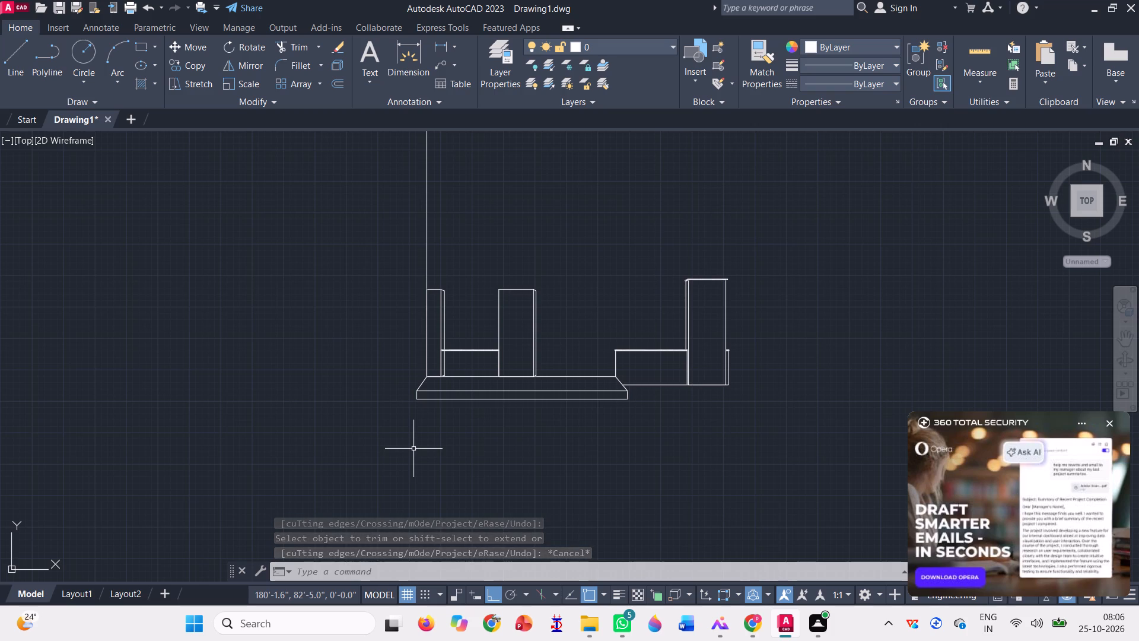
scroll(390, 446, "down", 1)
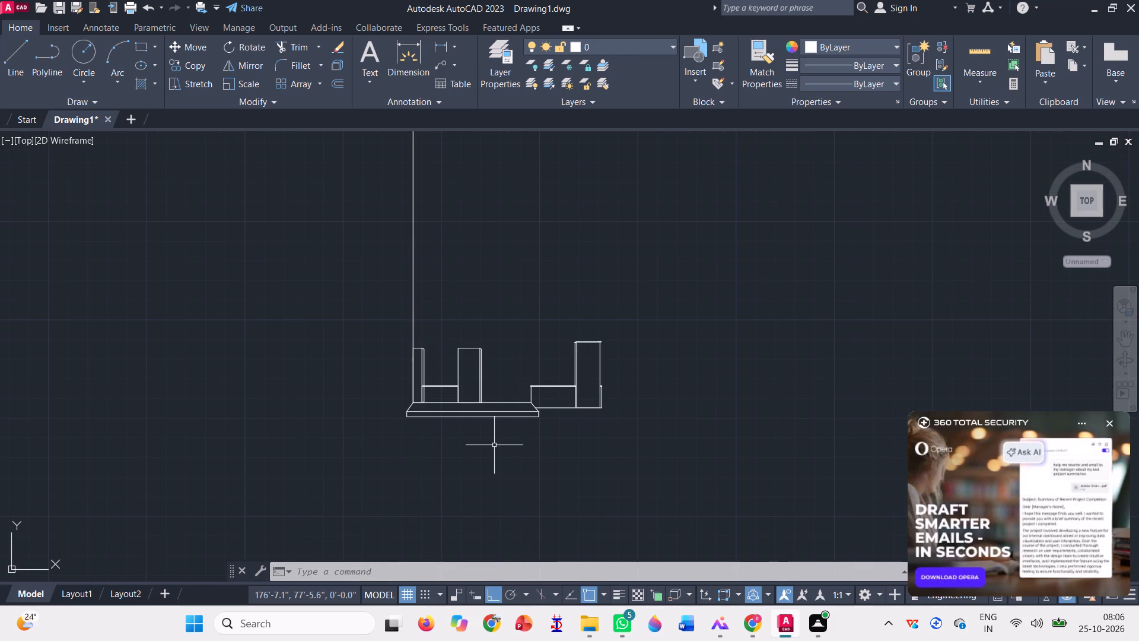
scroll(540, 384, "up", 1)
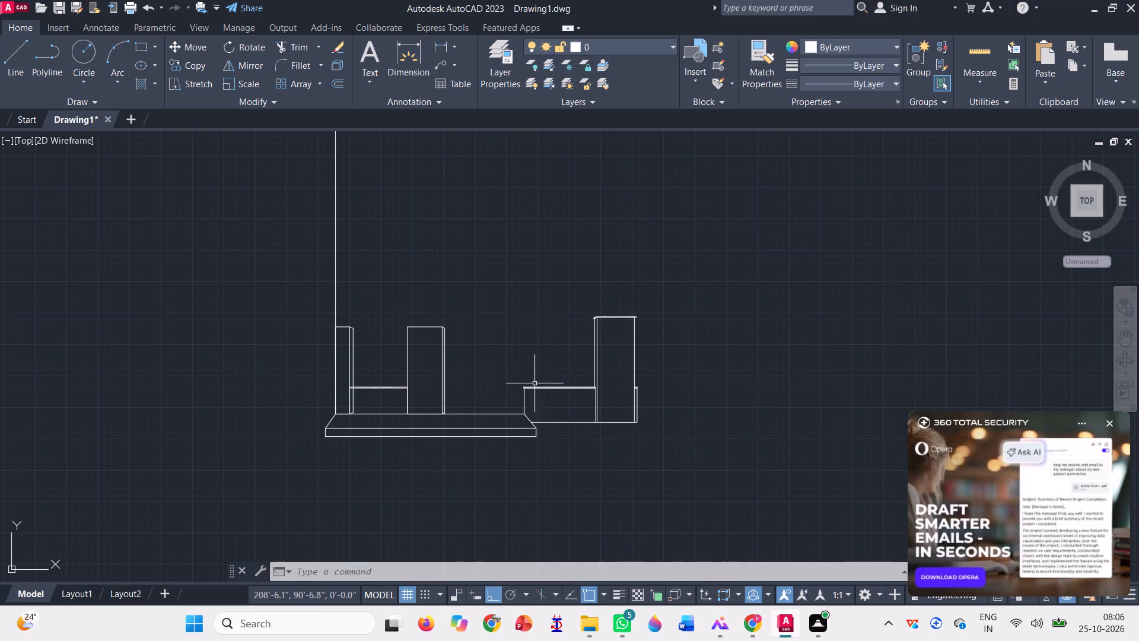
Draw a thin horizontal rectangle resting on the two west columns, from the long vertical line to past the second column.
left_click(141, 42)
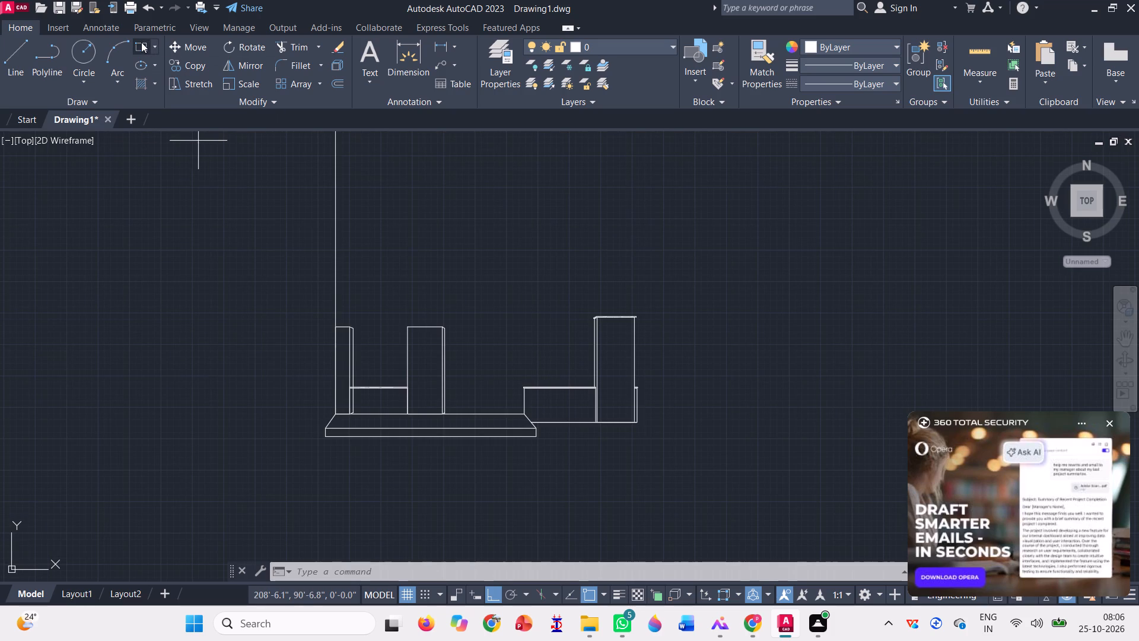
scroll(318, 317, "up", 2)
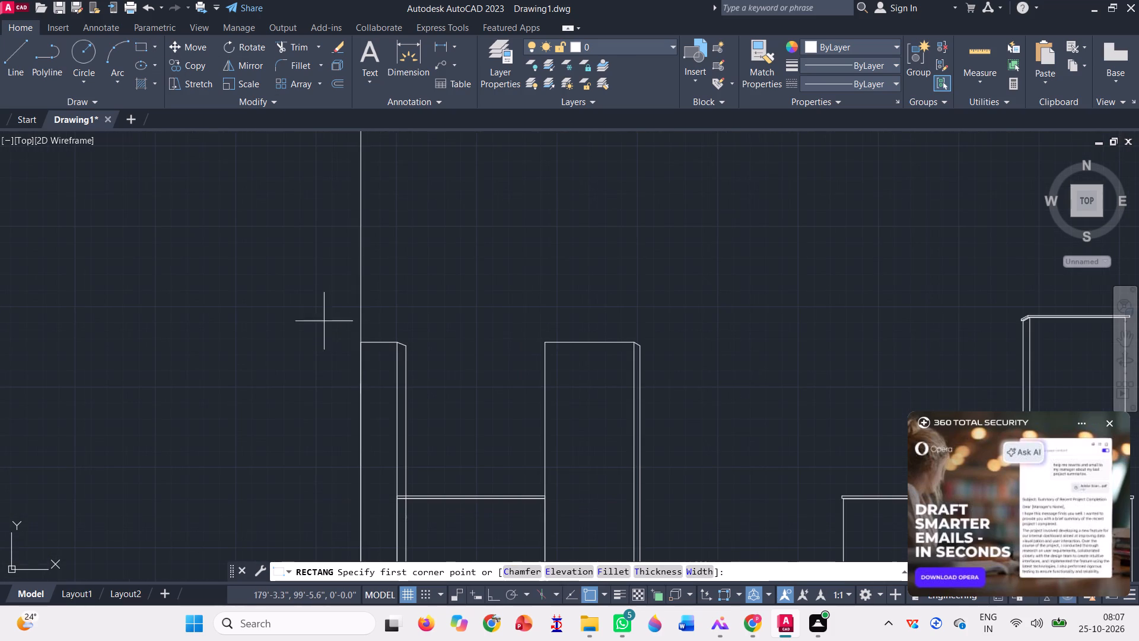
left_click(359, 342)
scroll(313, 320, "down", 1)
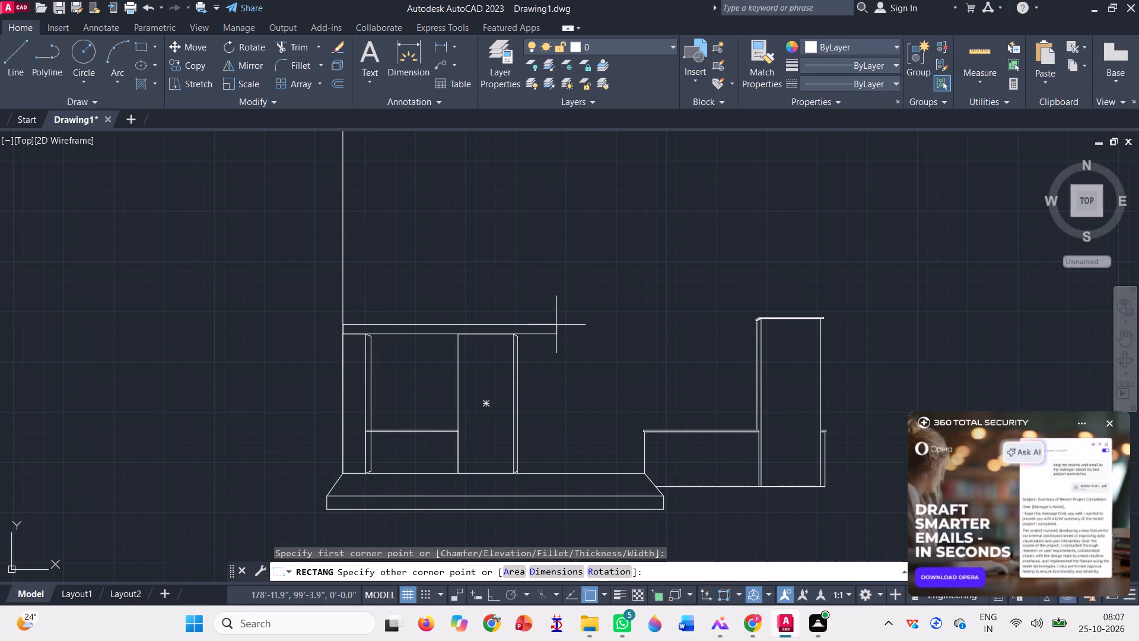
scroll(558, 323, "up", 2)
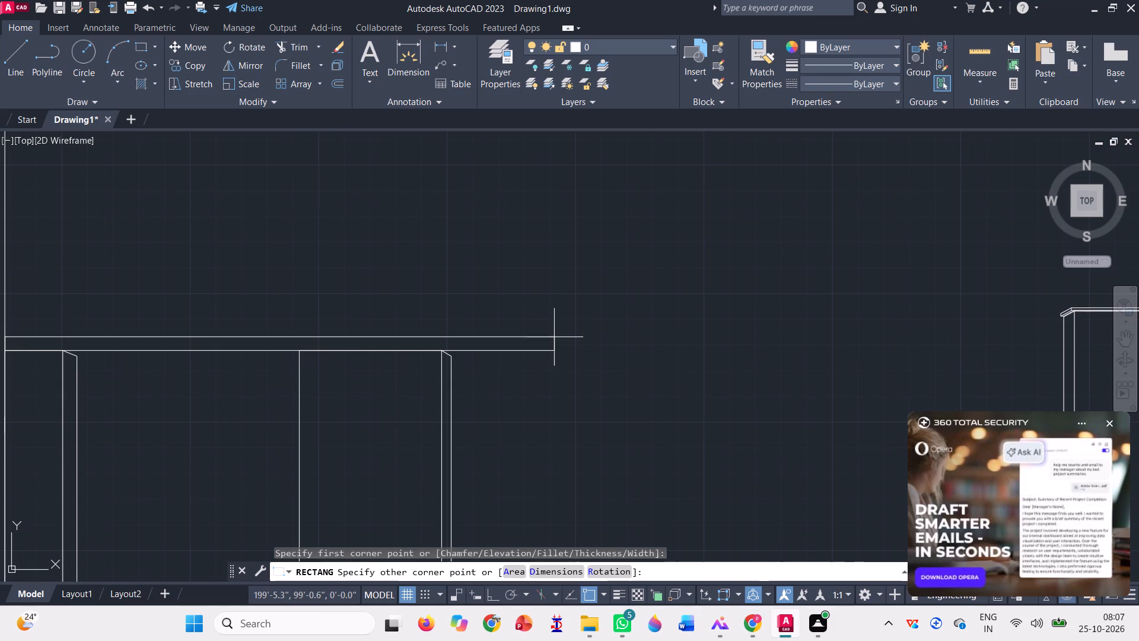
left_click(552, 341)
scroll(552, 341, "down", 2)
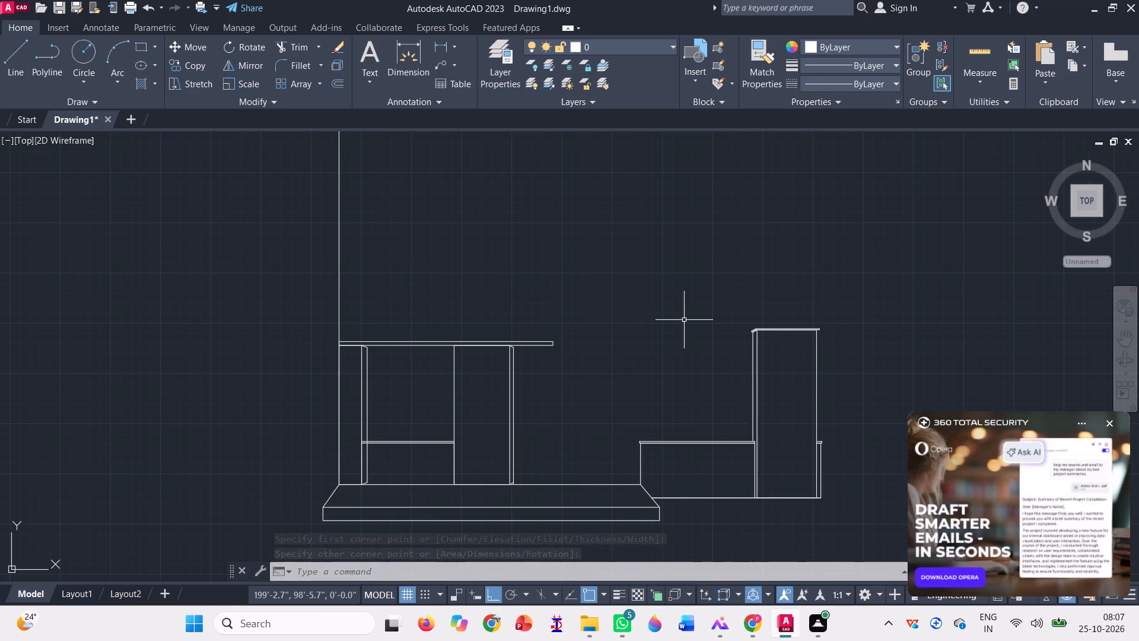
Draw a horizontal line from the upper east corner of the tall east block's cap westward, past the long vertical line.
key("l")
key("Return")
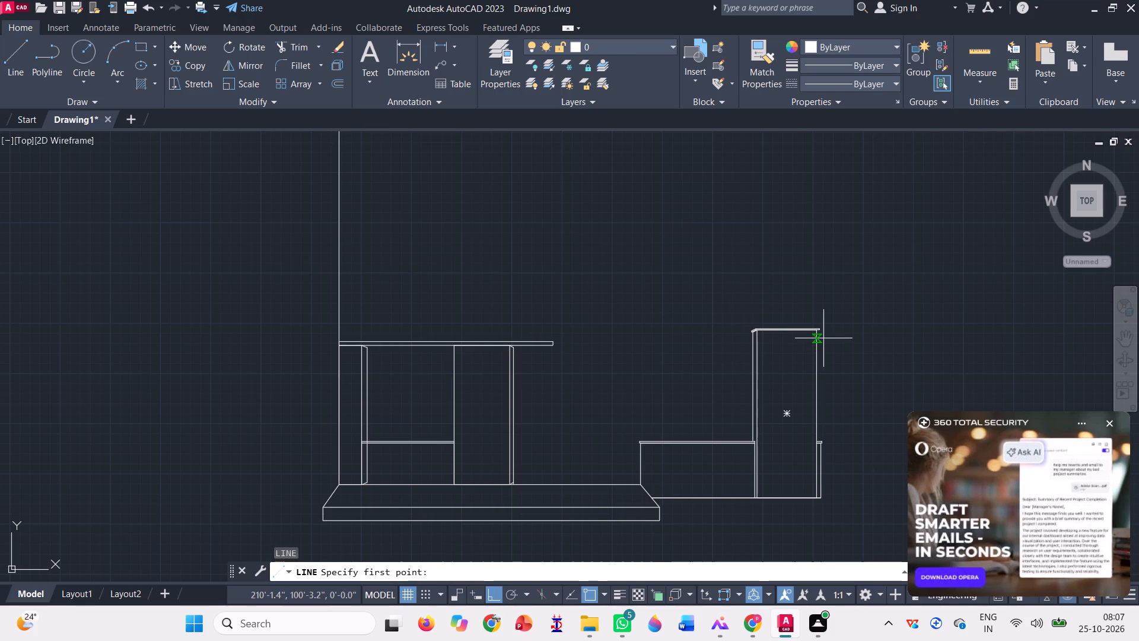
scroll(810, 326, "up", 3)
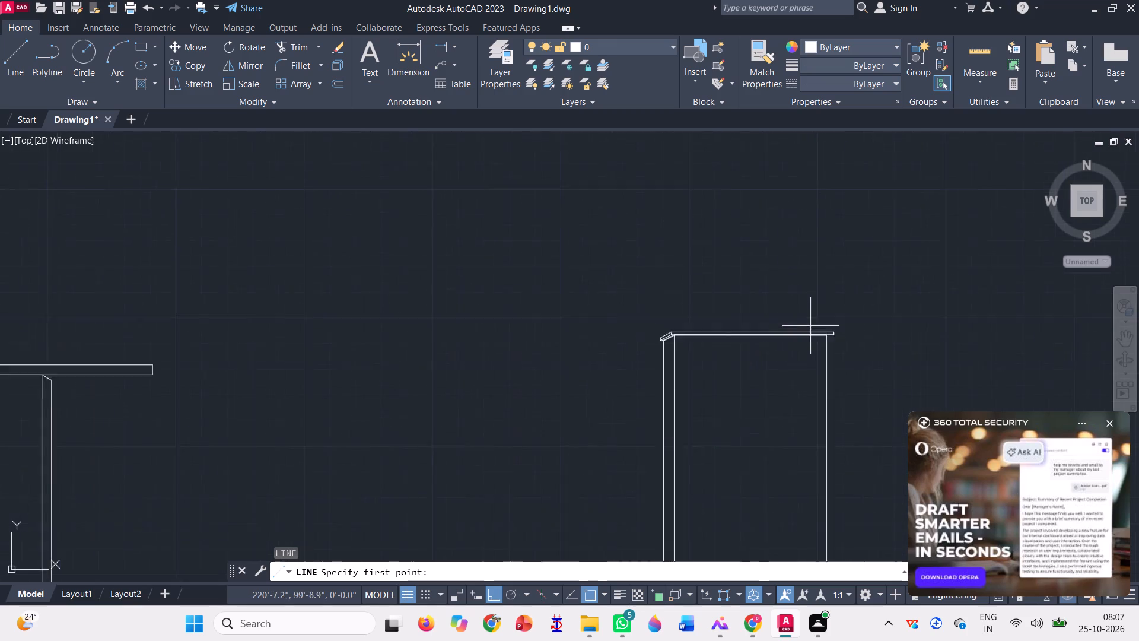
scroll(824, 330, "up", 2)
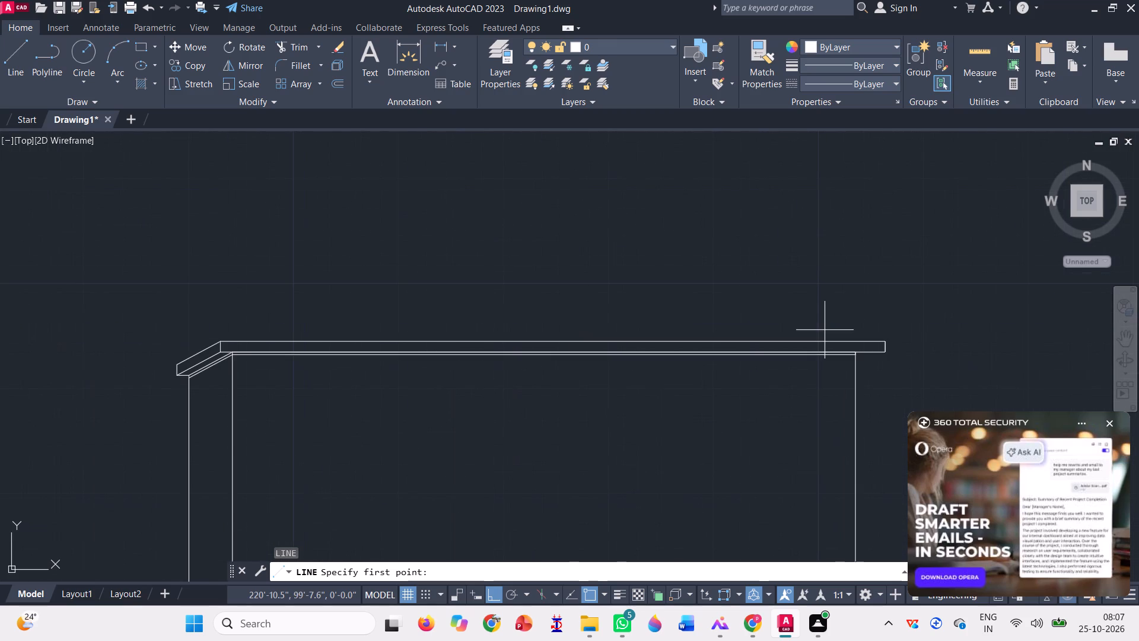
scroll(846, 331, "up", 3)
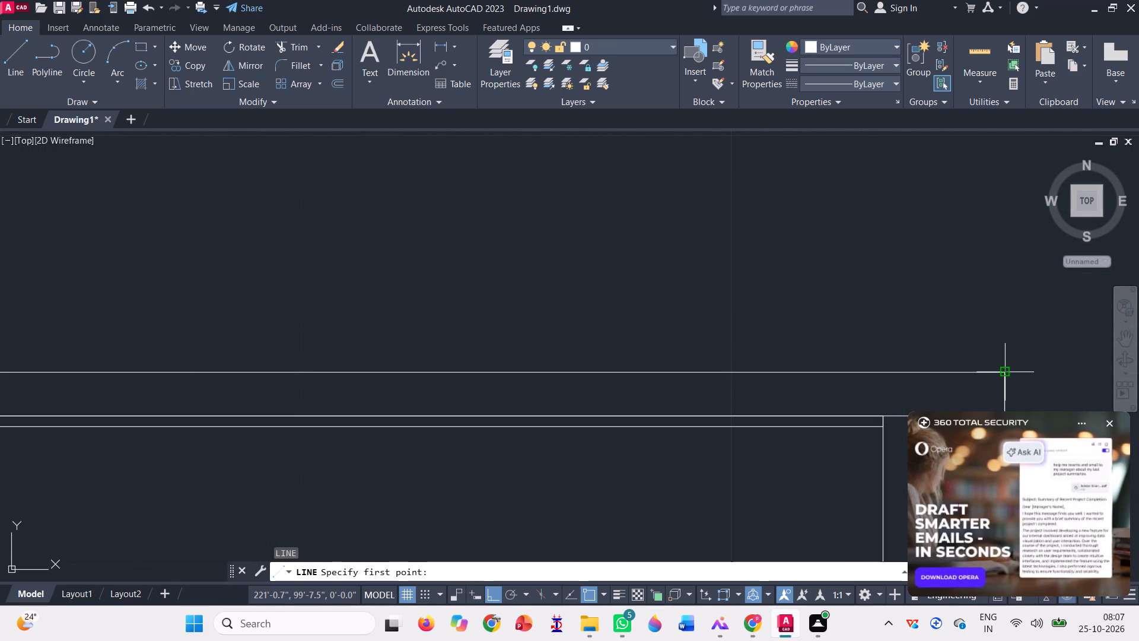
left_click(1003, 373)
scroll(991, 363, "down", 6)
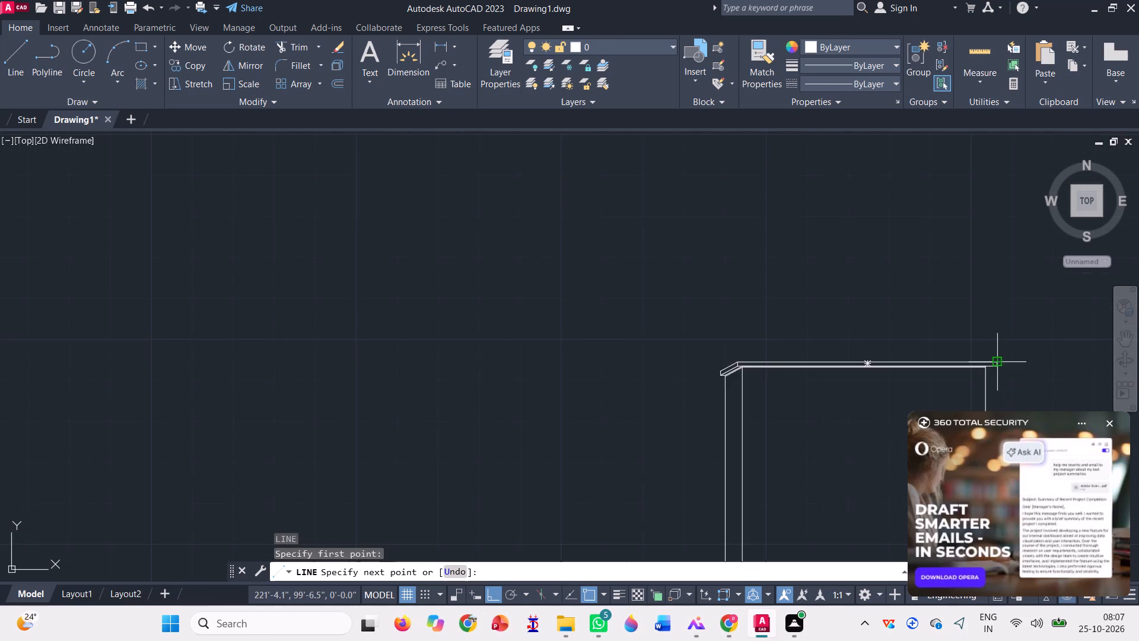
scroll(998, 360, "down", 4)
left_click(537, 369)
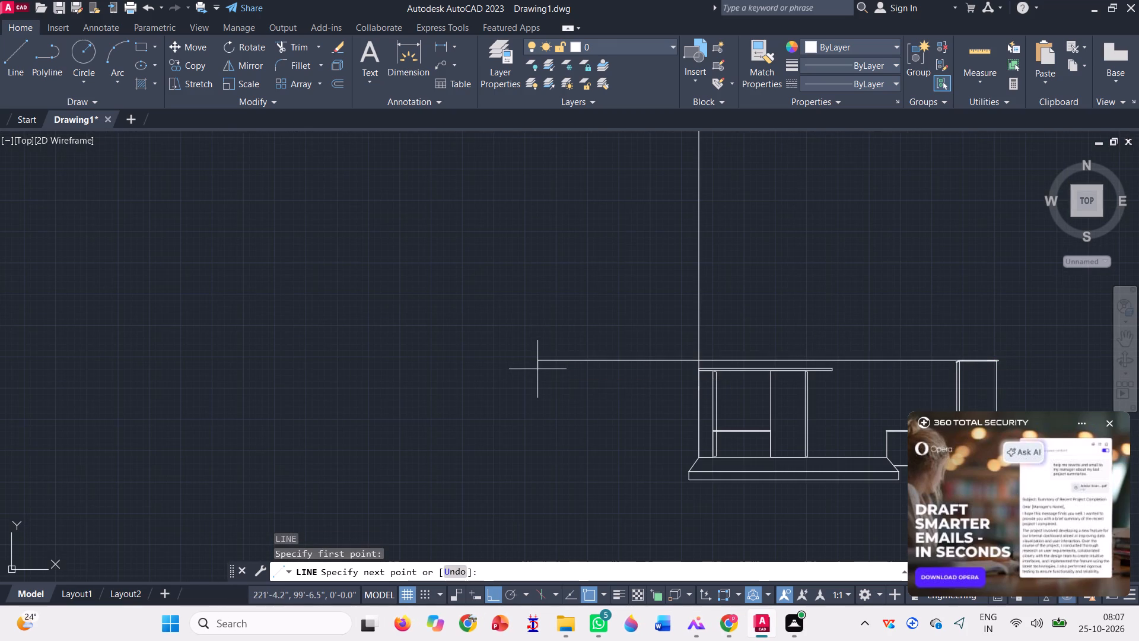
key("space")
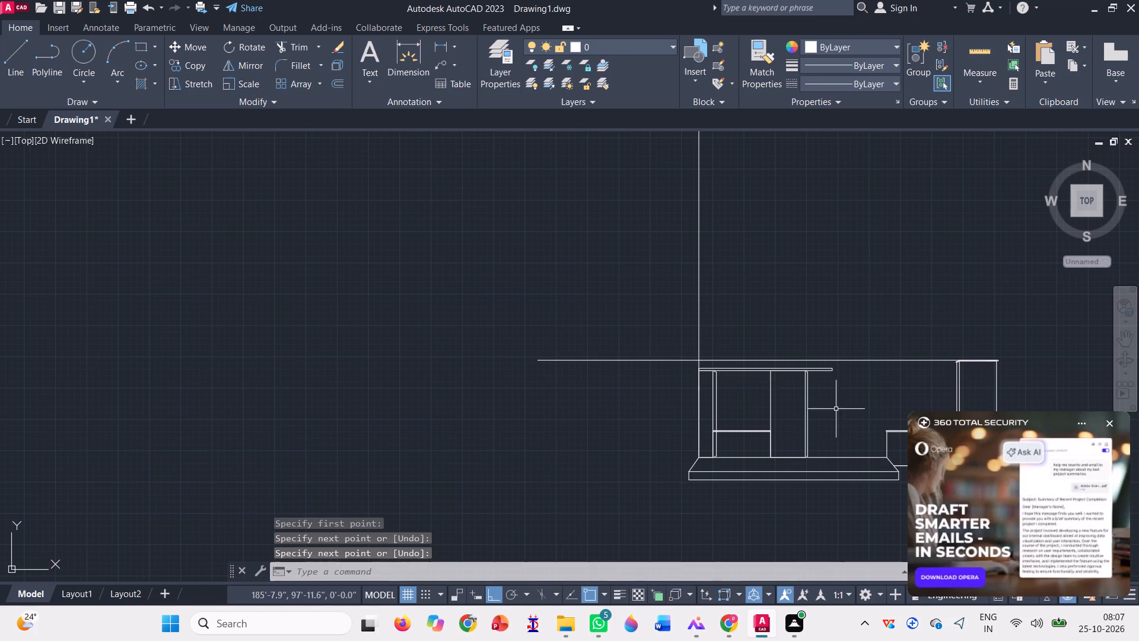
Draw a tall door rectangle east of the second column, from the base's upper edge to the thin horizontal rectangle's underside.
scroll(855, 399, "up", 3)
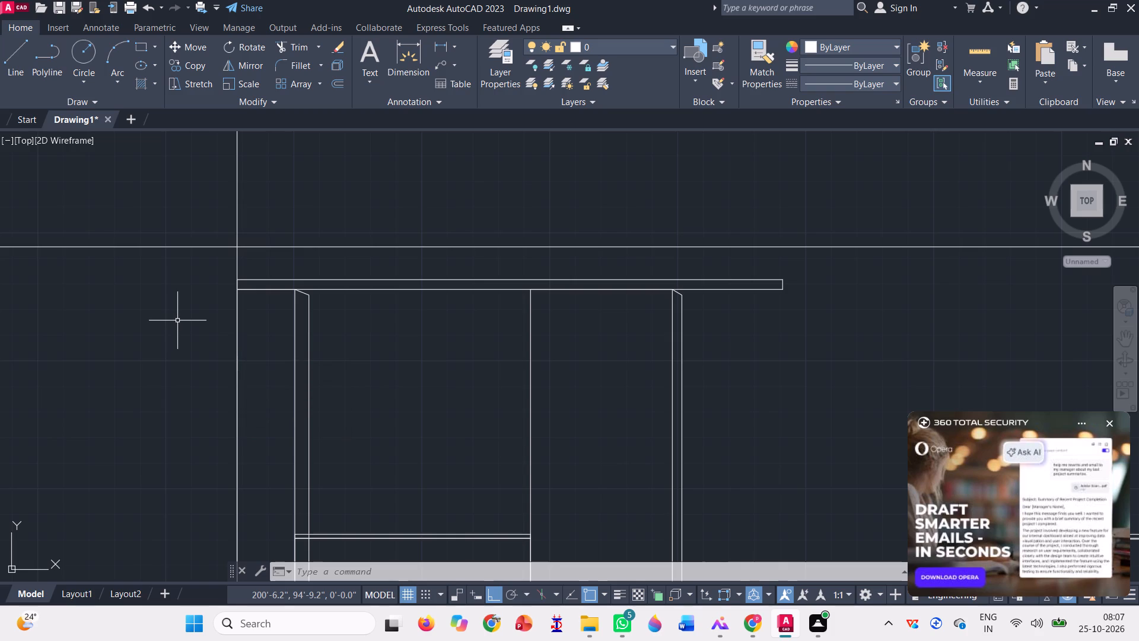
scroll(177, 322, "down", 1)
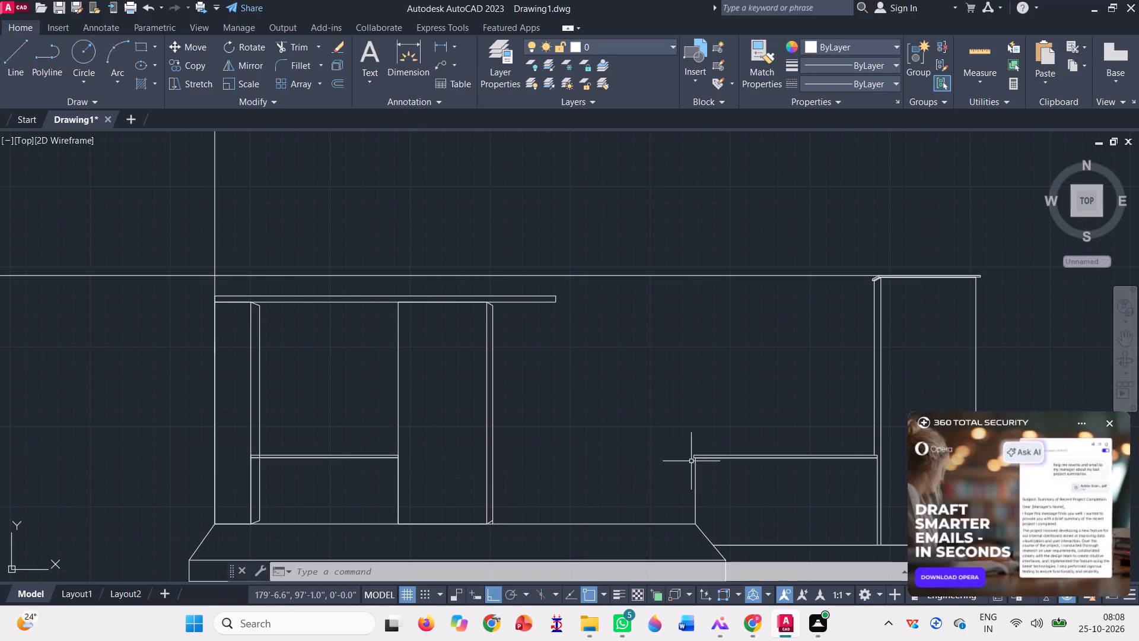
left_click(137, 51)
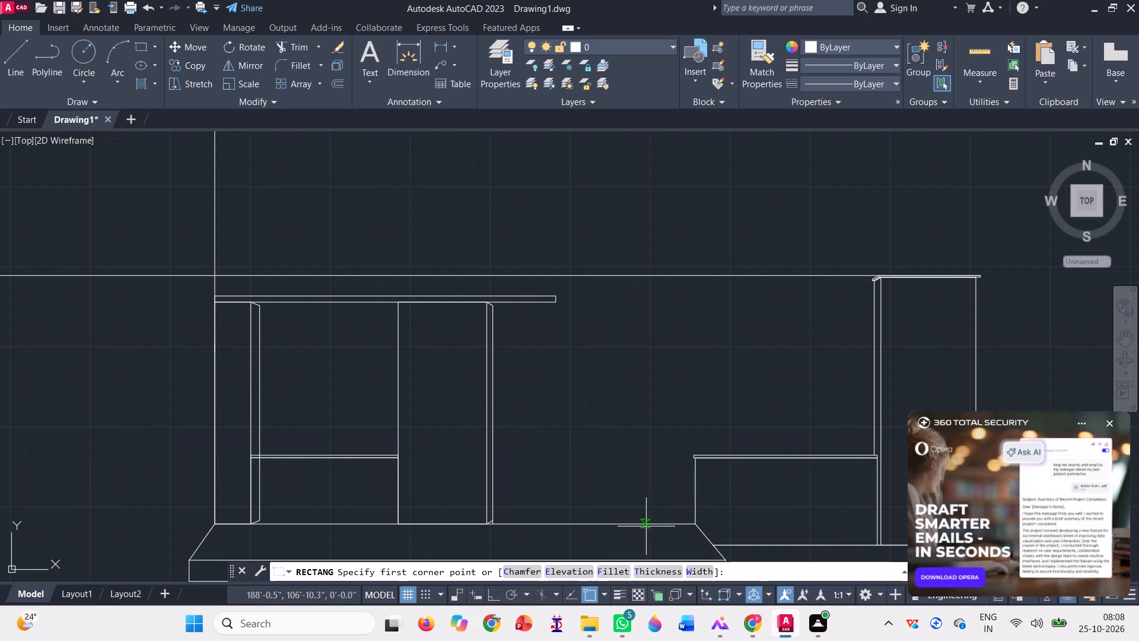
left_click(645, 524)
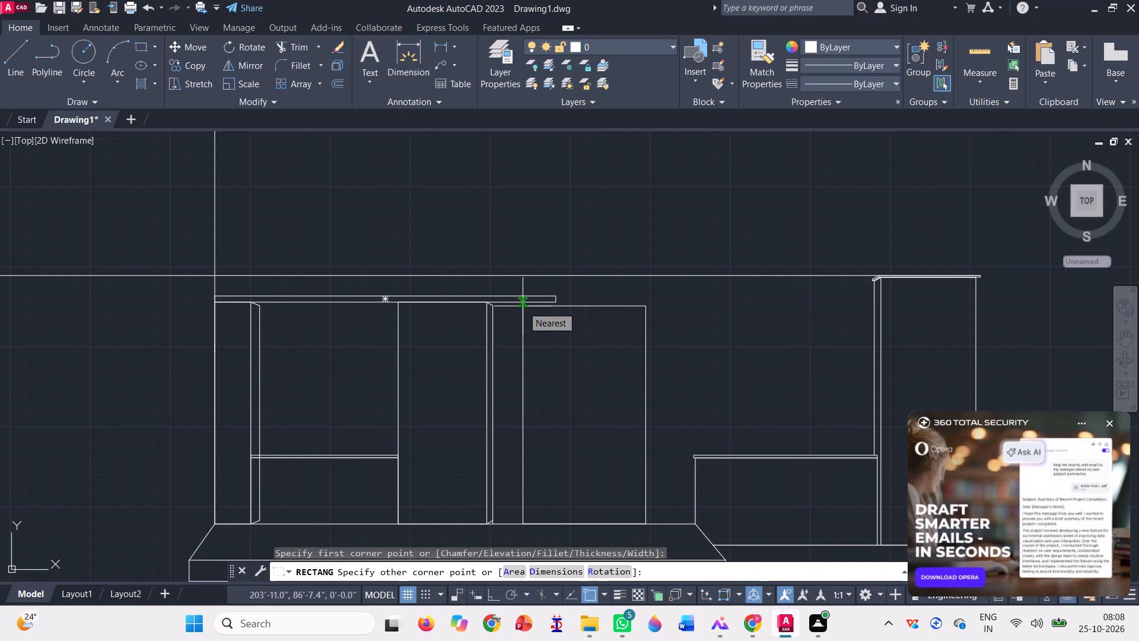
scroll(523, 306, "up", 1)
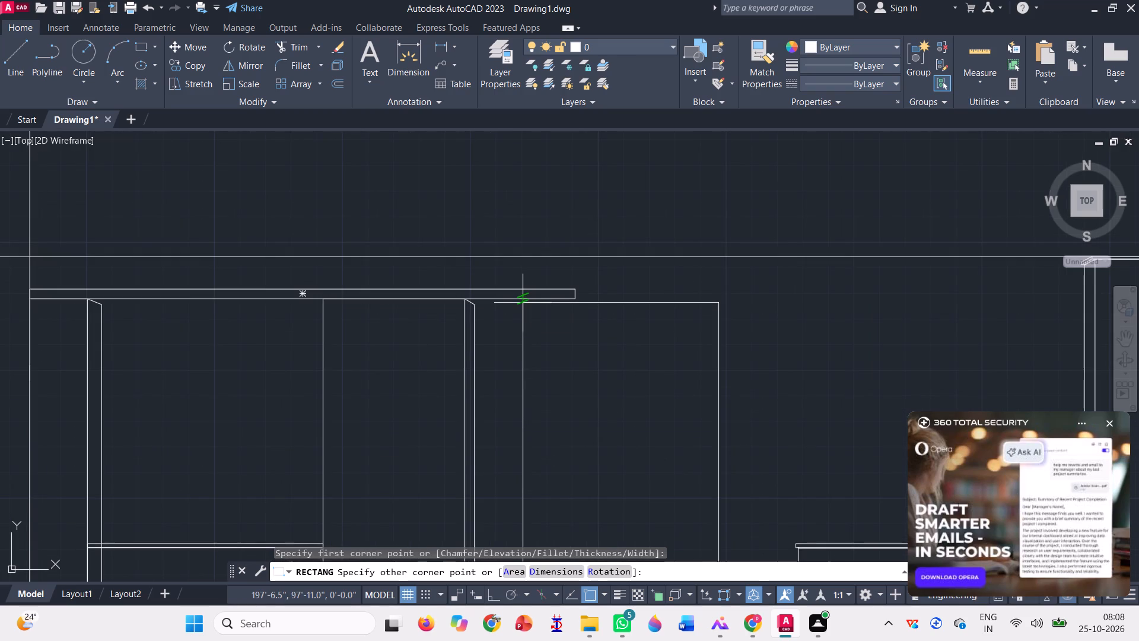
left_click(523, 303)
scroll(505, 316, "down", 3)
Offset the door rectangle inward by 0'2", and offset the resulting rectangle inward by the same distance.
left_click(337, 82)
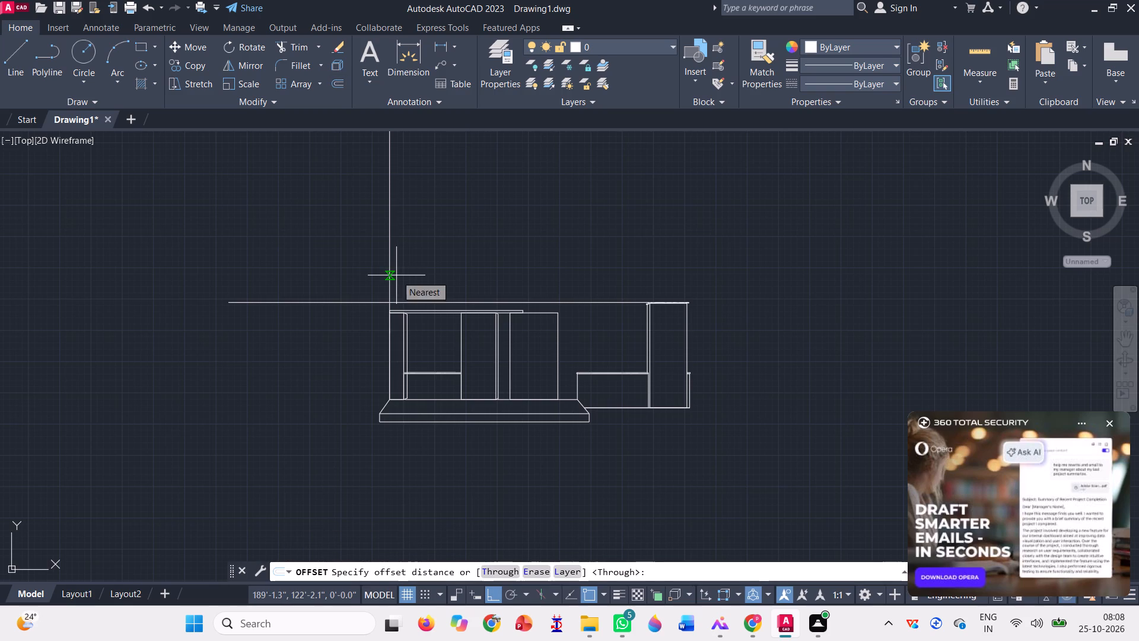
type("0'2\"")
key("Return")
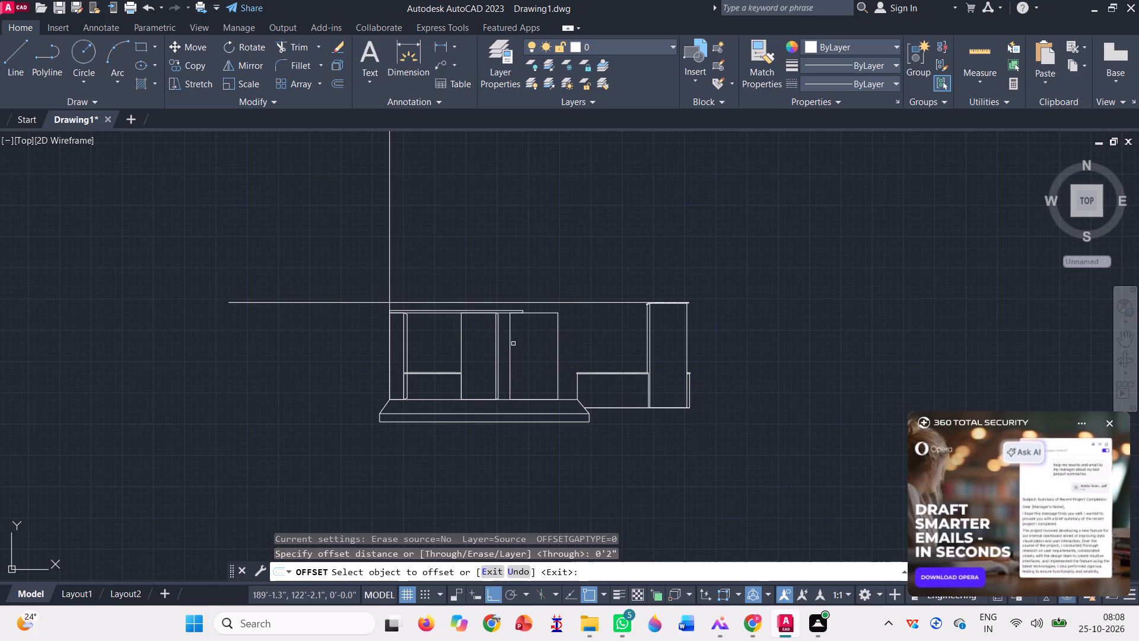
left_click(512, 343)
left_click(530, 343)
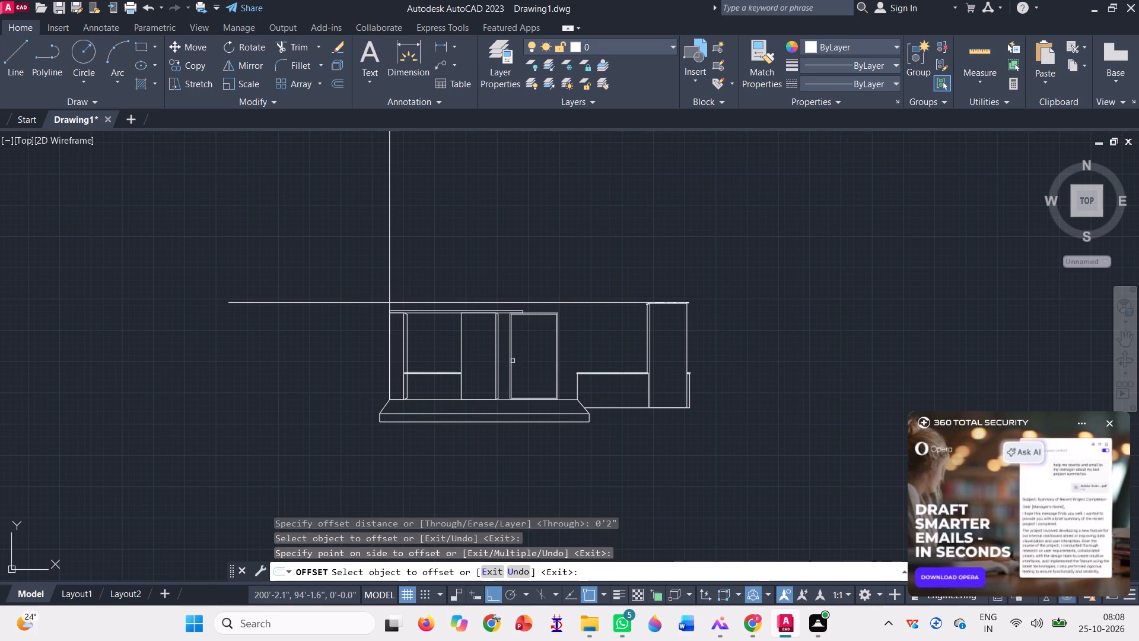
scroll(513, 361, "up", 3)
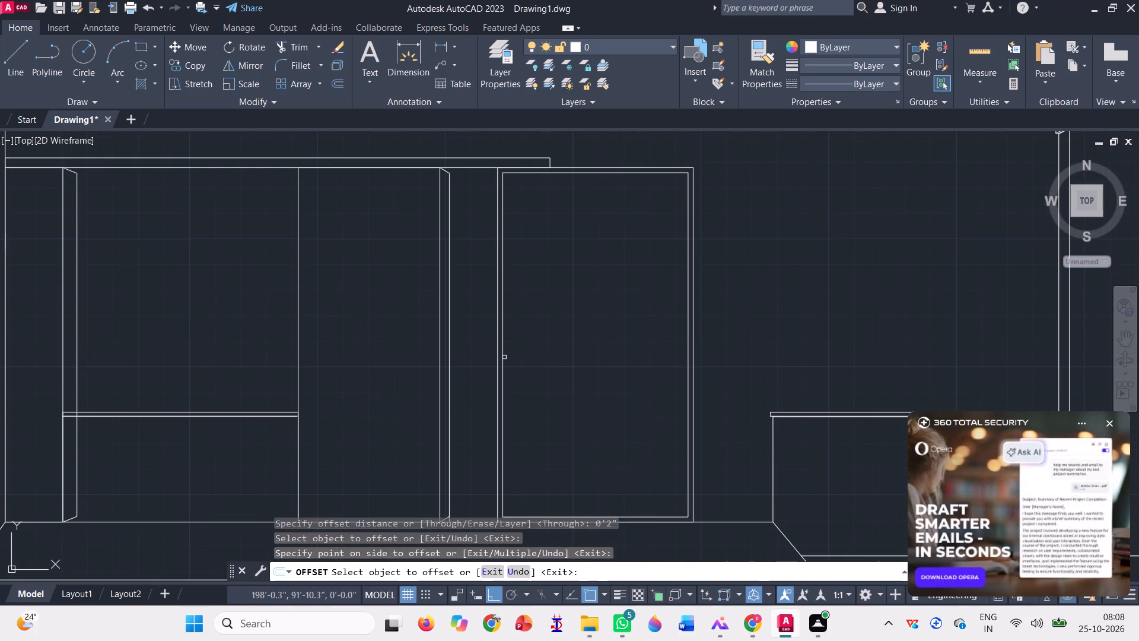
left_click(504, 356)
left_click(539, 352)
scroll(466, 290, "down", 1)
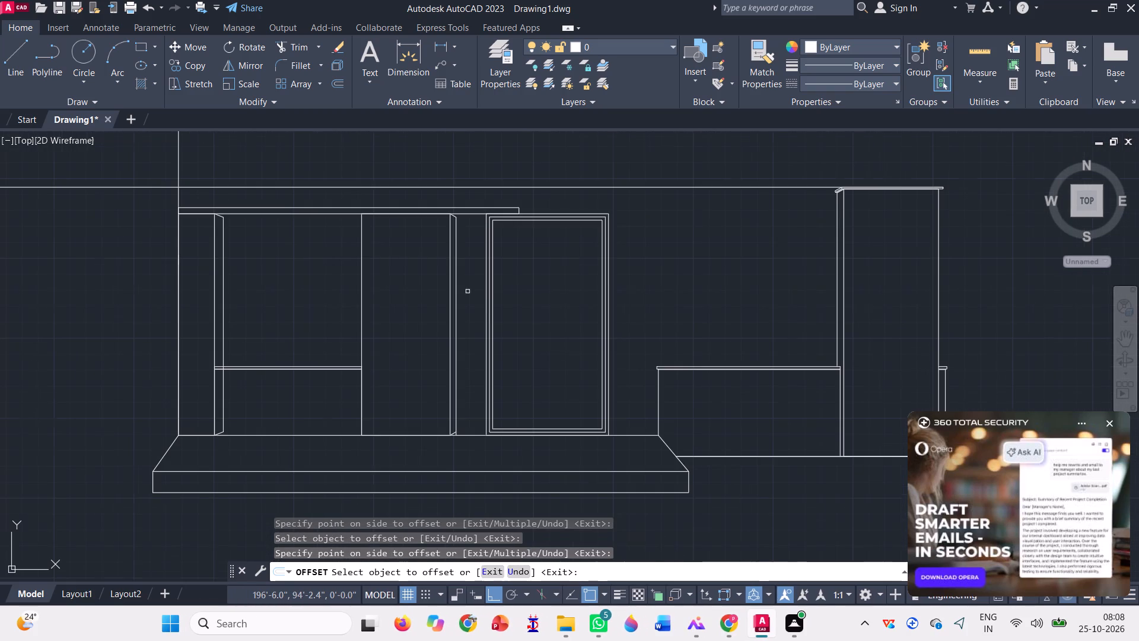
key("space")
Delete the middle of the three nested door rectangles.
scroll(502, 215, "up", 2)
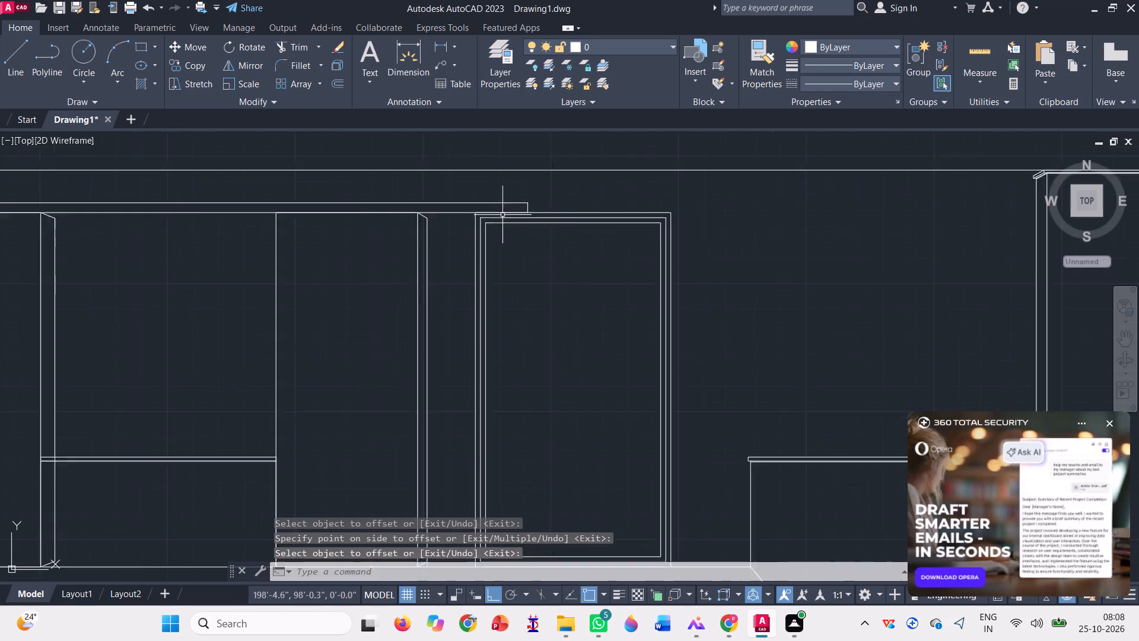
scroll(502, 215, "up", 1)
left_click(457, 225)
left_click(450, 220)
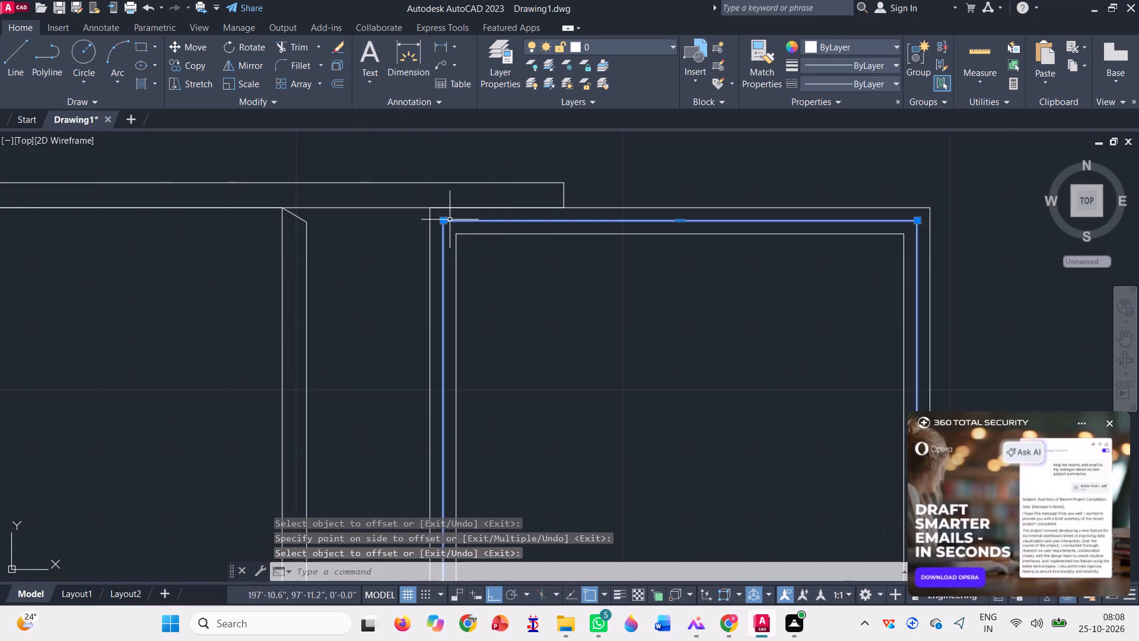
scroll(465, 241, "down", 3)
key("Delete")
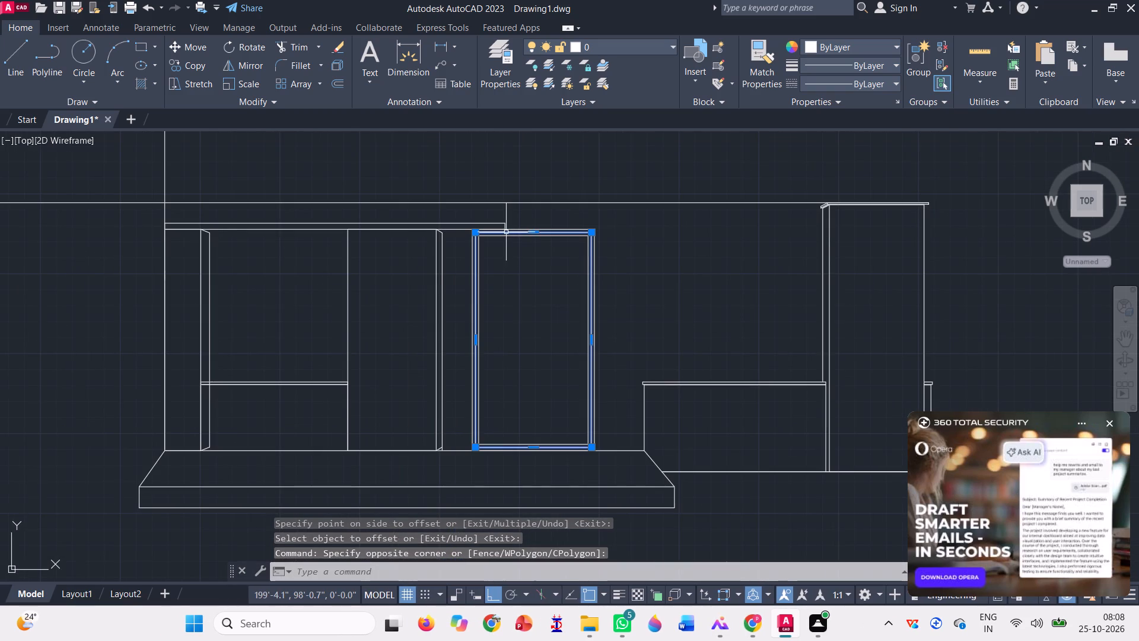
Trim away the bottom edge of the inner door rectangle.
scroll(499, 216, "down", 1)
left_click(289, 45)
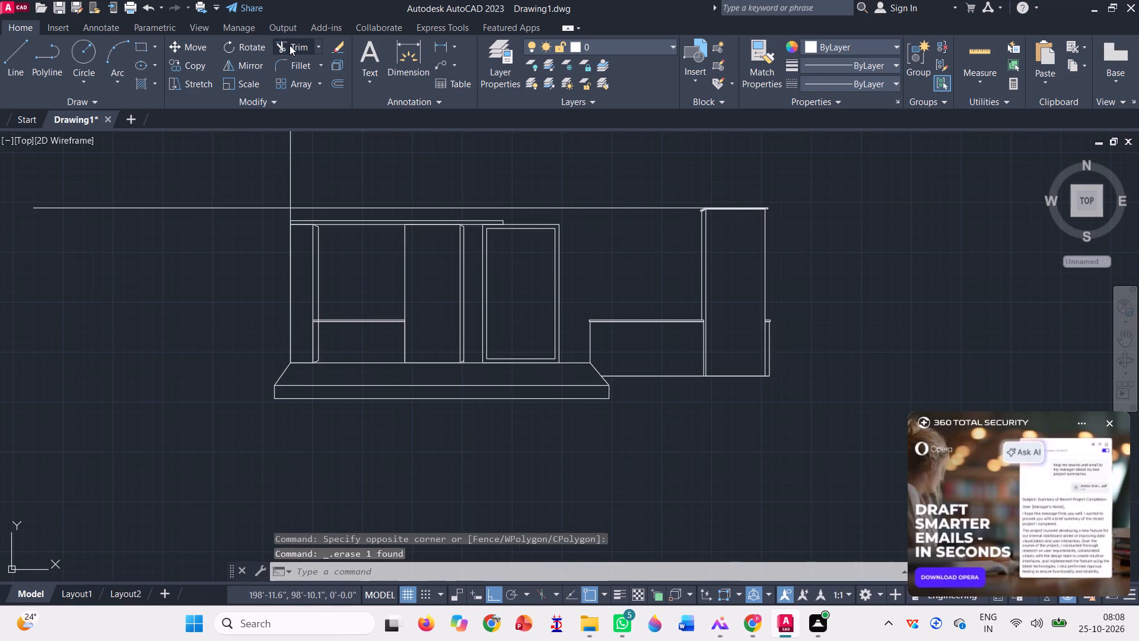
scroll(501, 360, "up", 3)
left_click(501, 358)
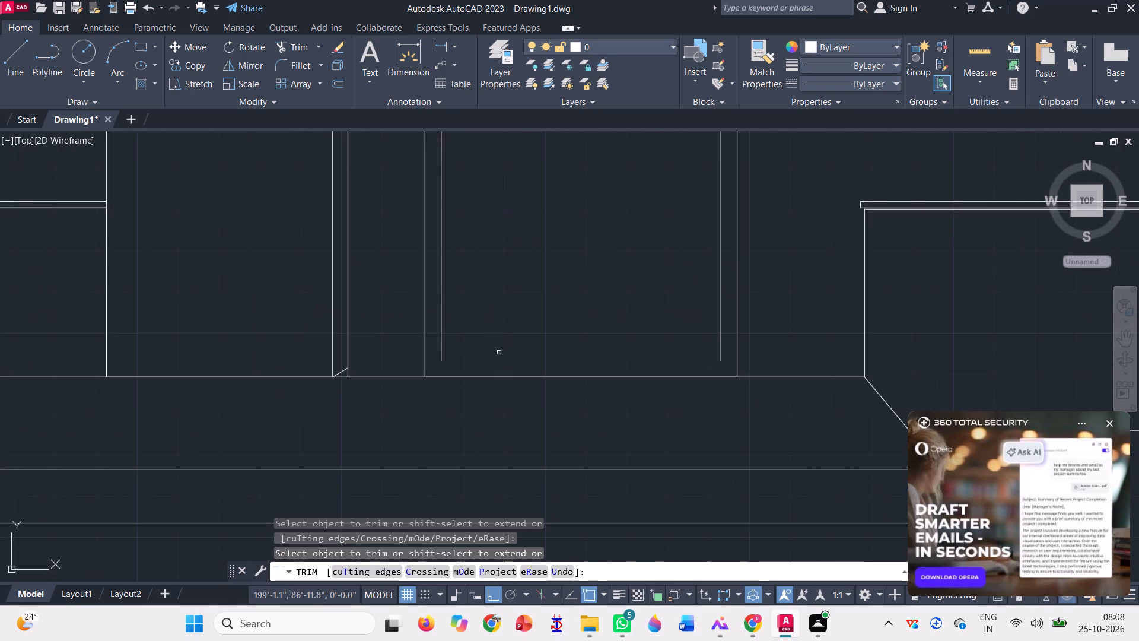
Extend both vertical sides of the inner door frame down to the base's upper edge.
left_click(321, 43)
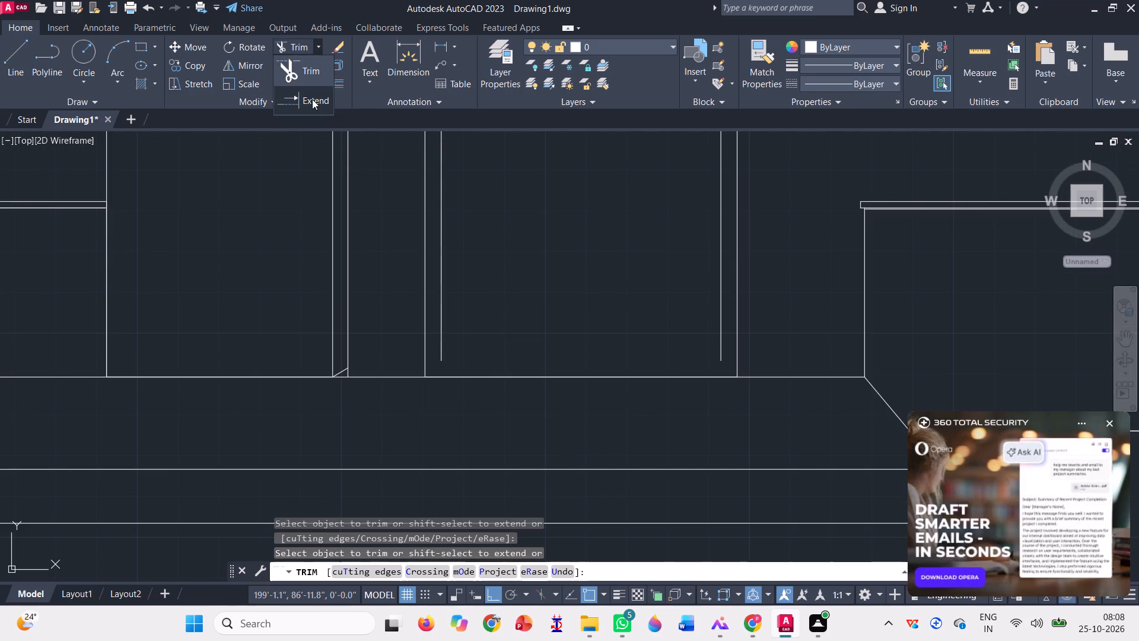
left_click(312, 99)
left_click(439, 344)
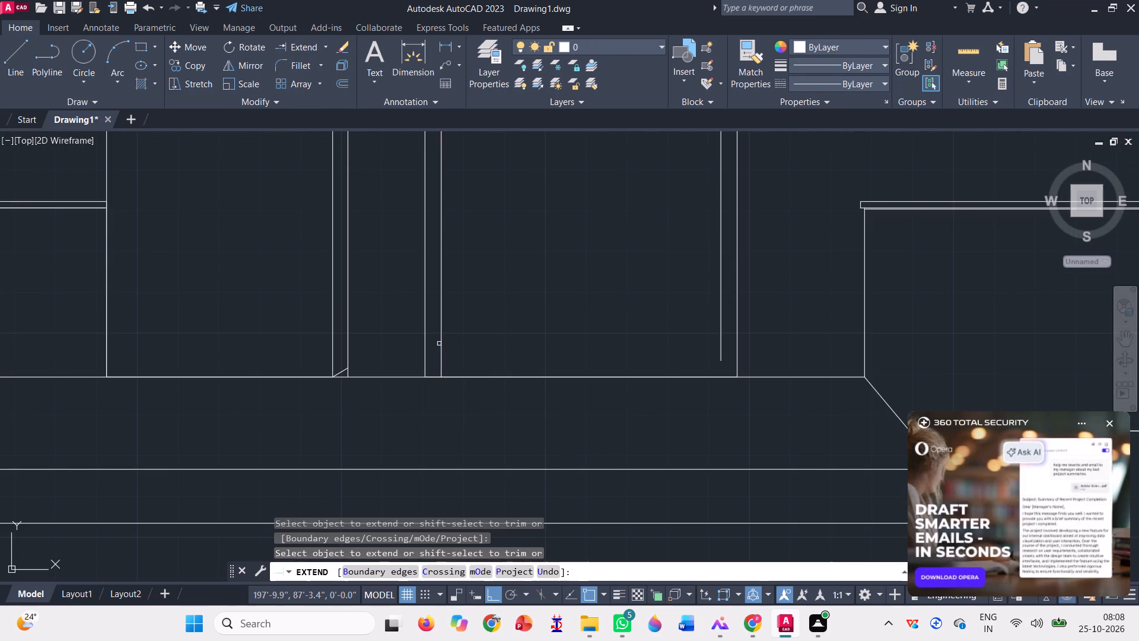
left_click(719, 354)
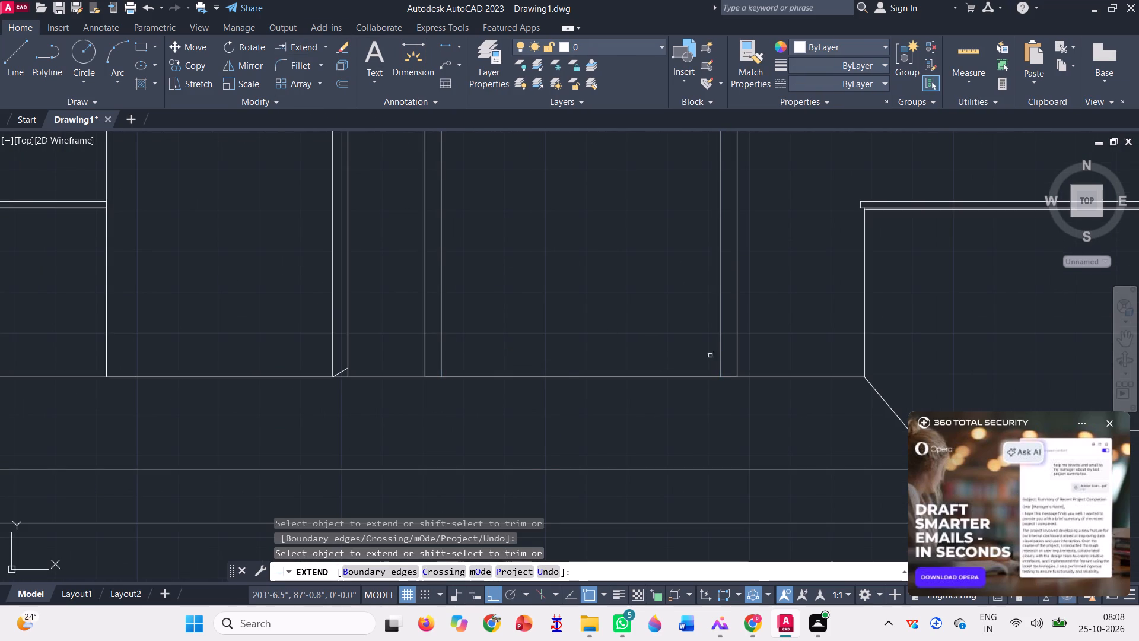
key("space")
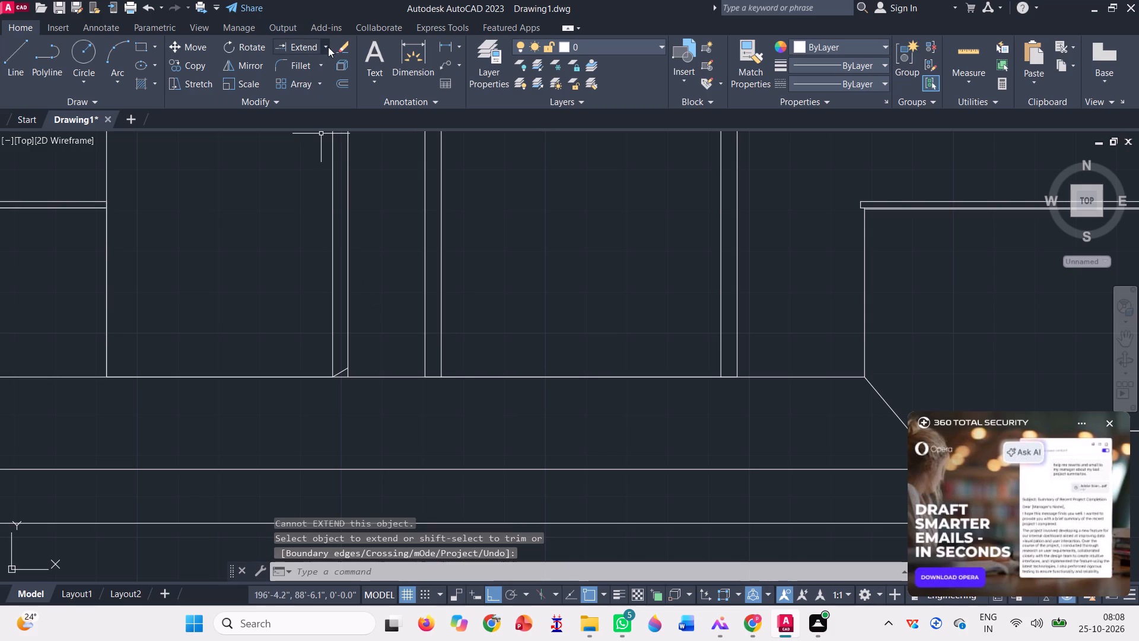
Trim the short vertical stub below the slanted line at the foot of the second column.
left_click(324, 47)
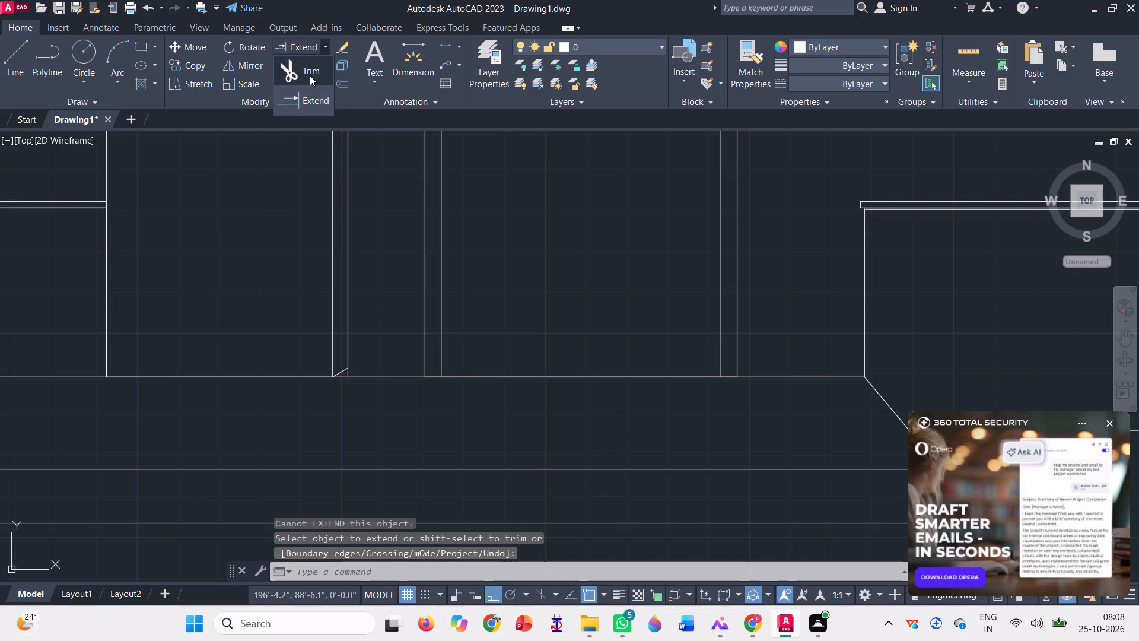
left_click(310, 75)
scroll(338, 366, "up", 3)
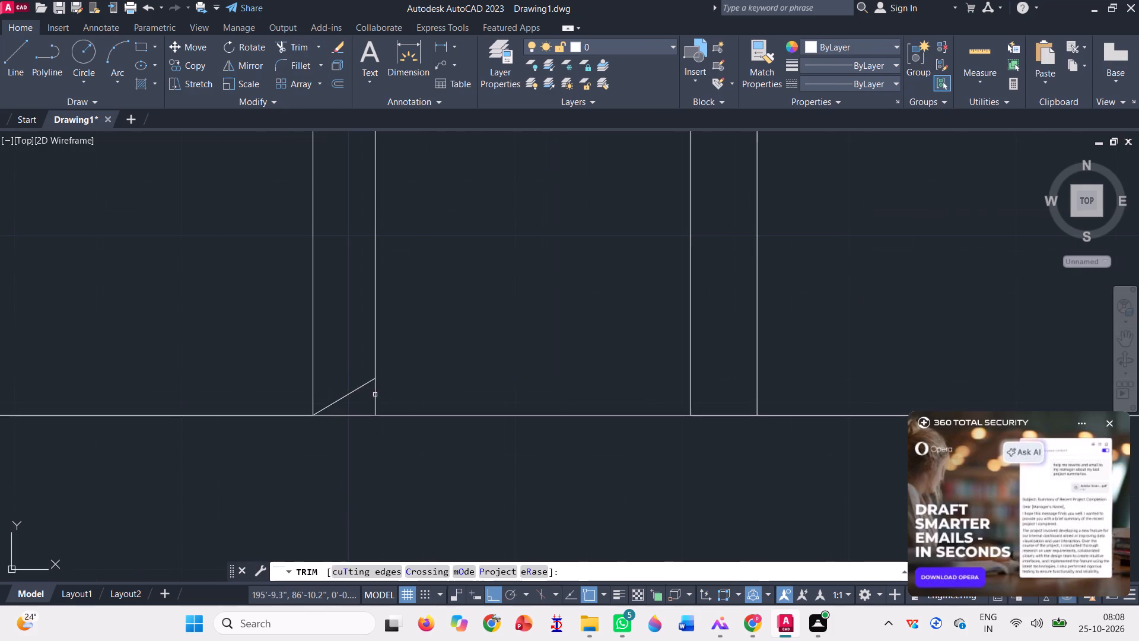
left_click(380, 396)
left_click(369, 402)
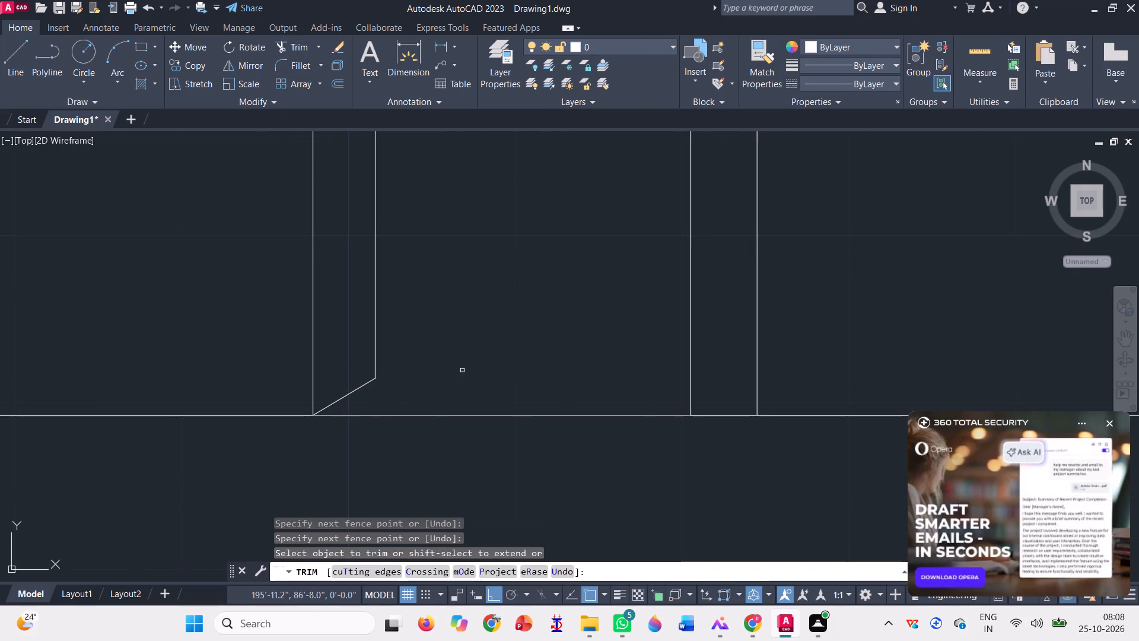
scroll(463, 370, "down", 5)
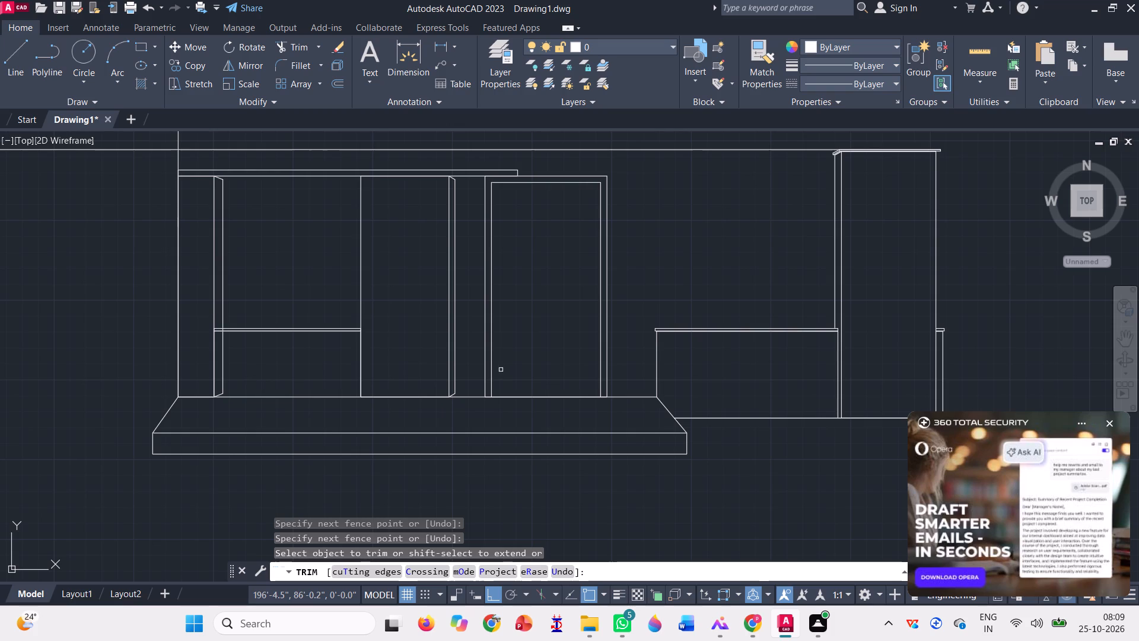
Draw a panel rectangle about 3'-8" wide by 1'-9" high in the lower part of the inner door frame.
scroll(424, 363, "down", 1)
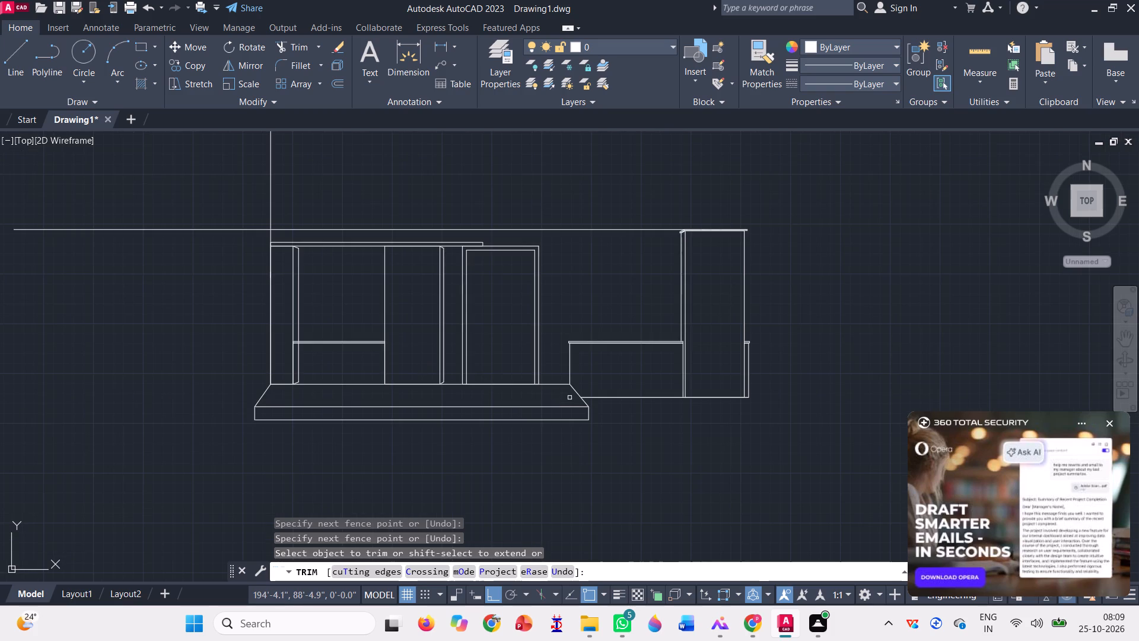
key("Escape")
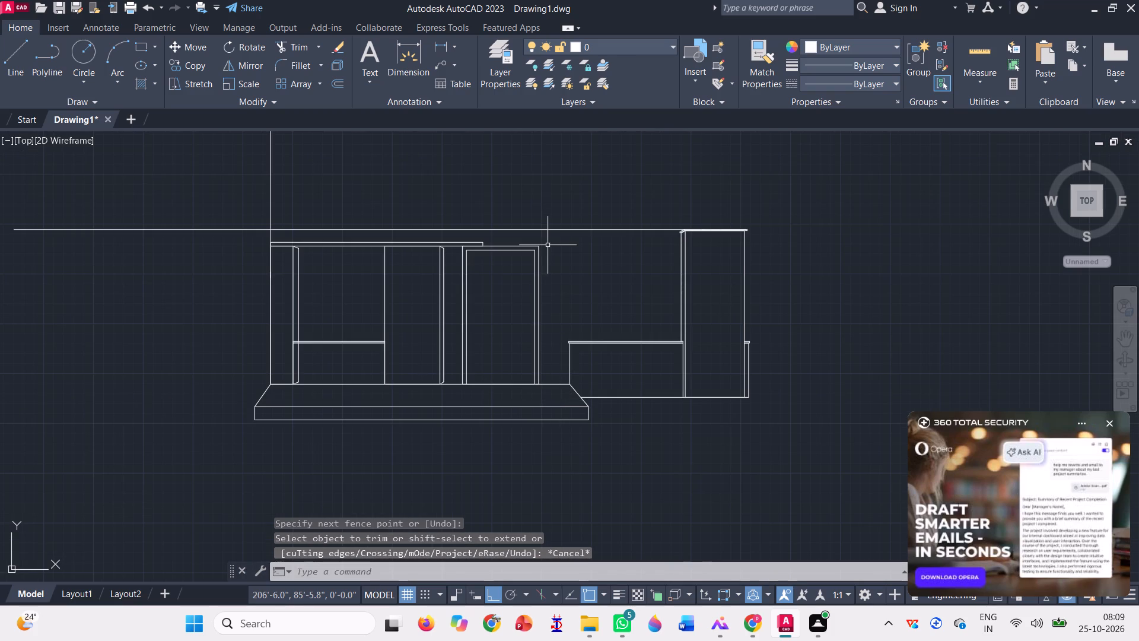
scroll(548, 243, "up", 1)
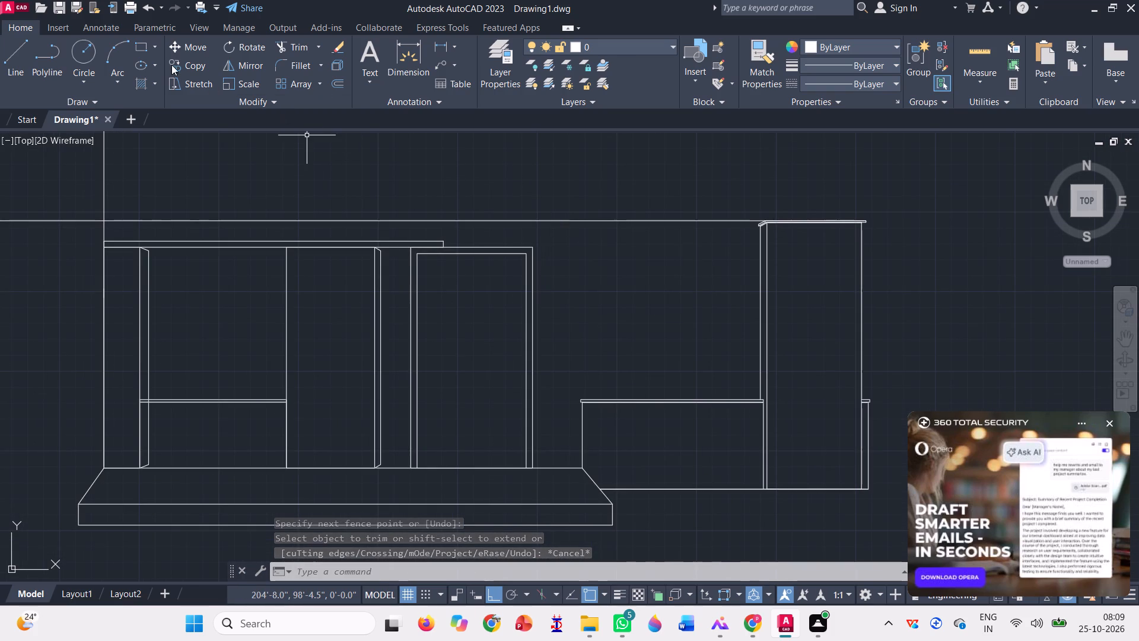
left_click(140, 49)
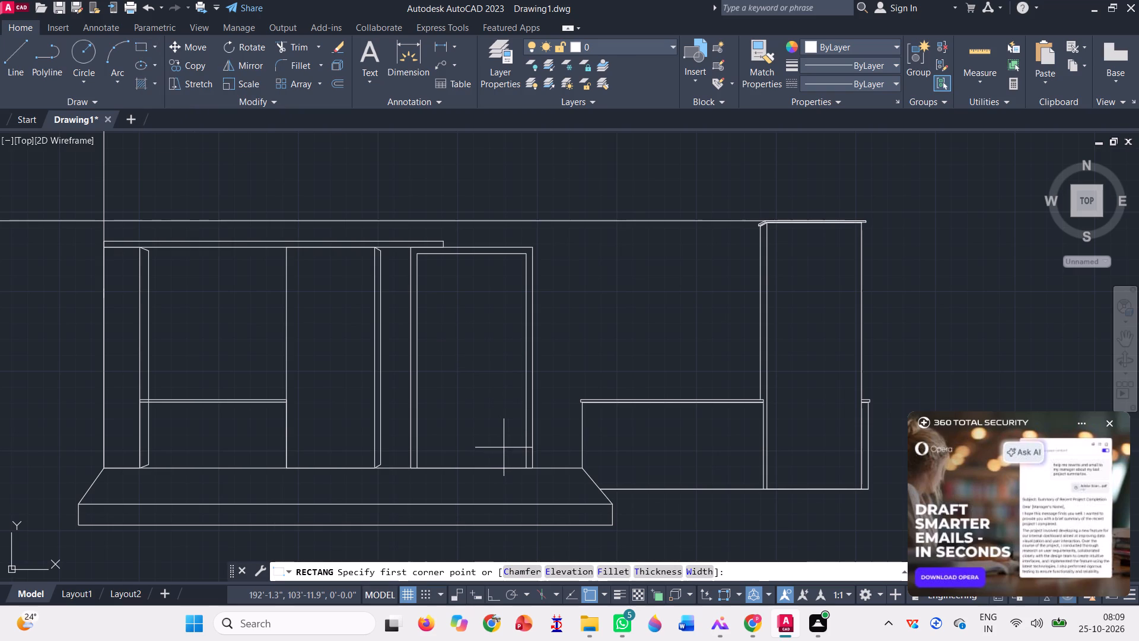
left_click(505, 438)
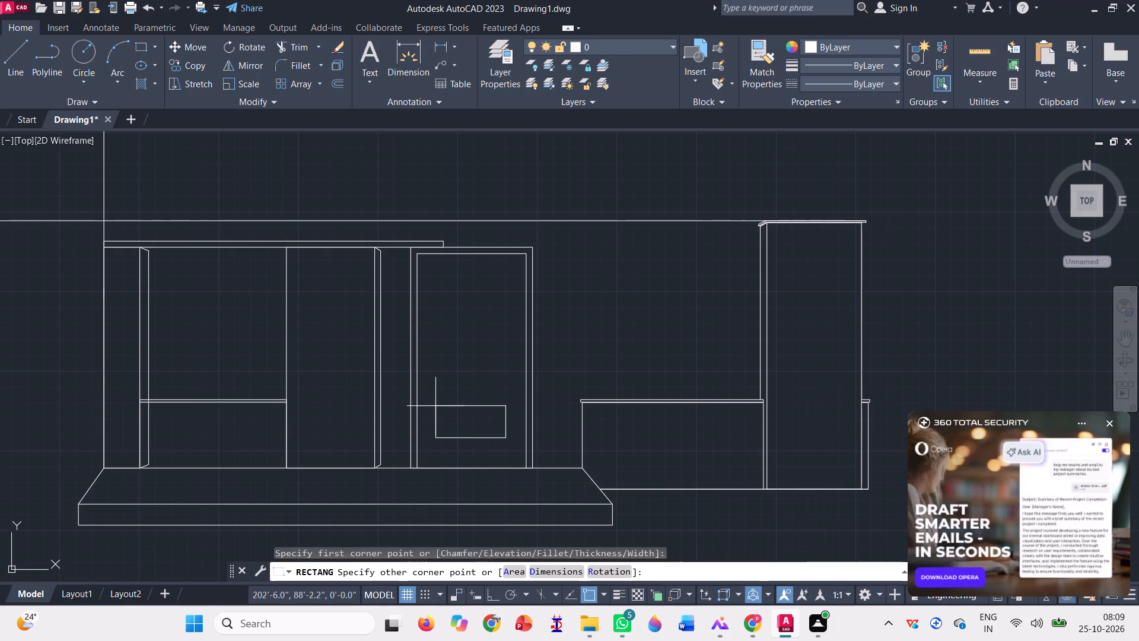
left_click(435, 405)
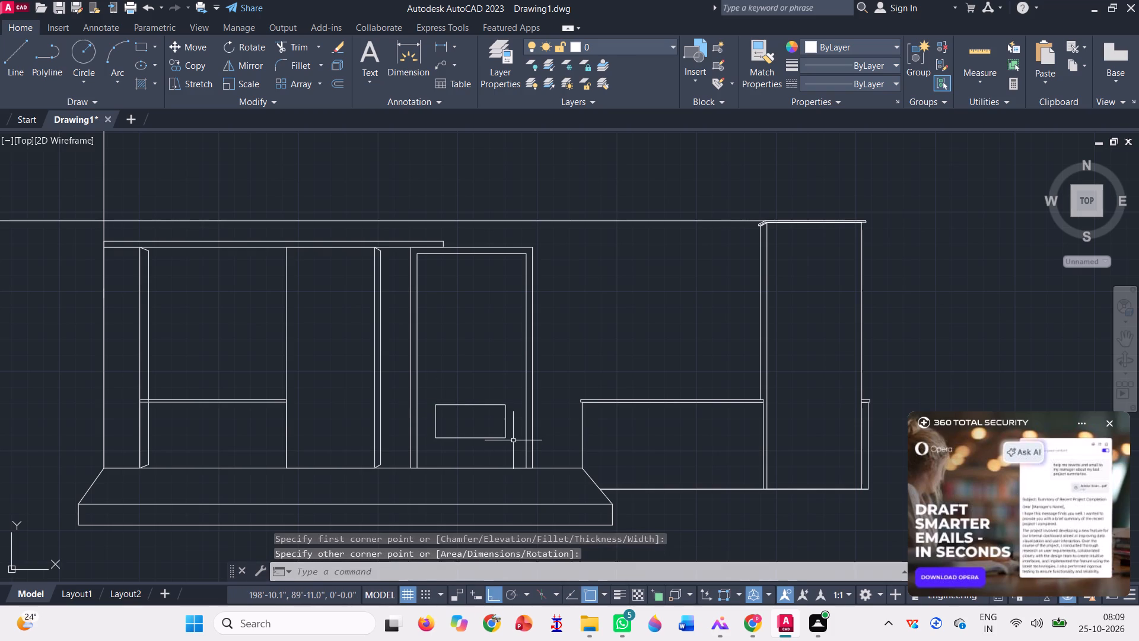
Copy the door panel rectangle straight up three times, about 2'-3", 4'-7" and 6'-11" above the original.
type("co")
key("space")
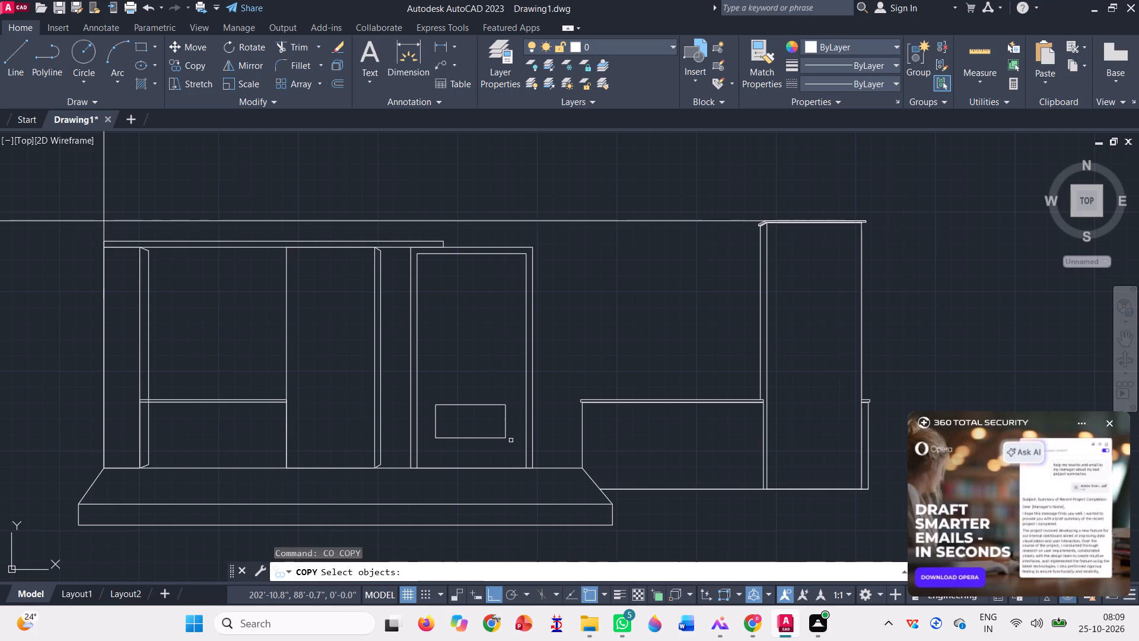
left_click(441, 437)
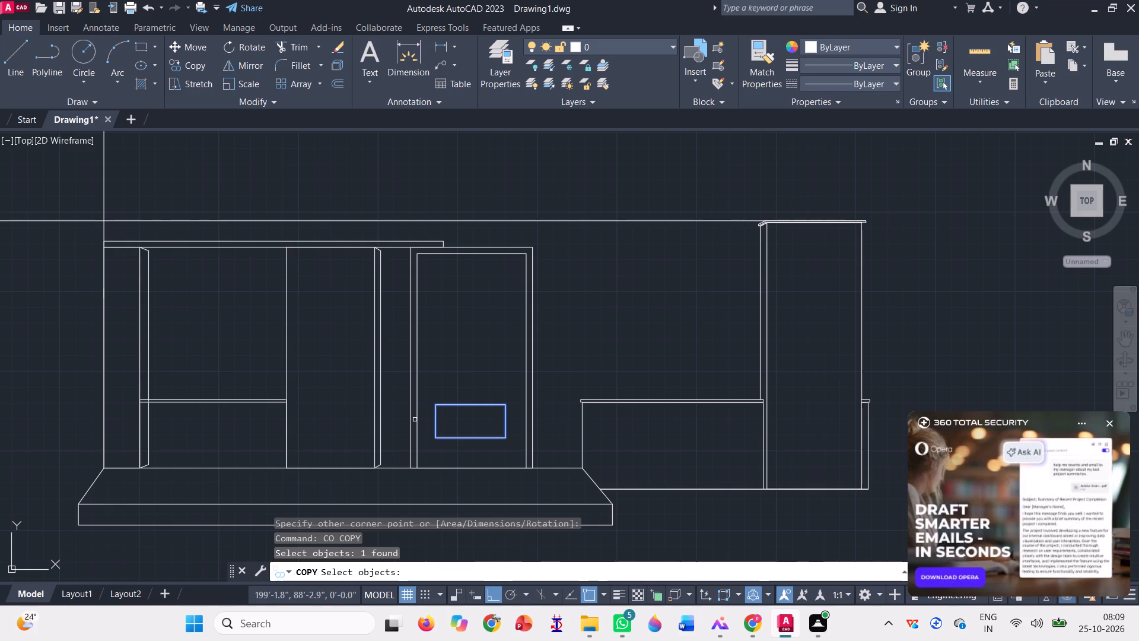
key("space")
scroll(494, 405, "up", 3)
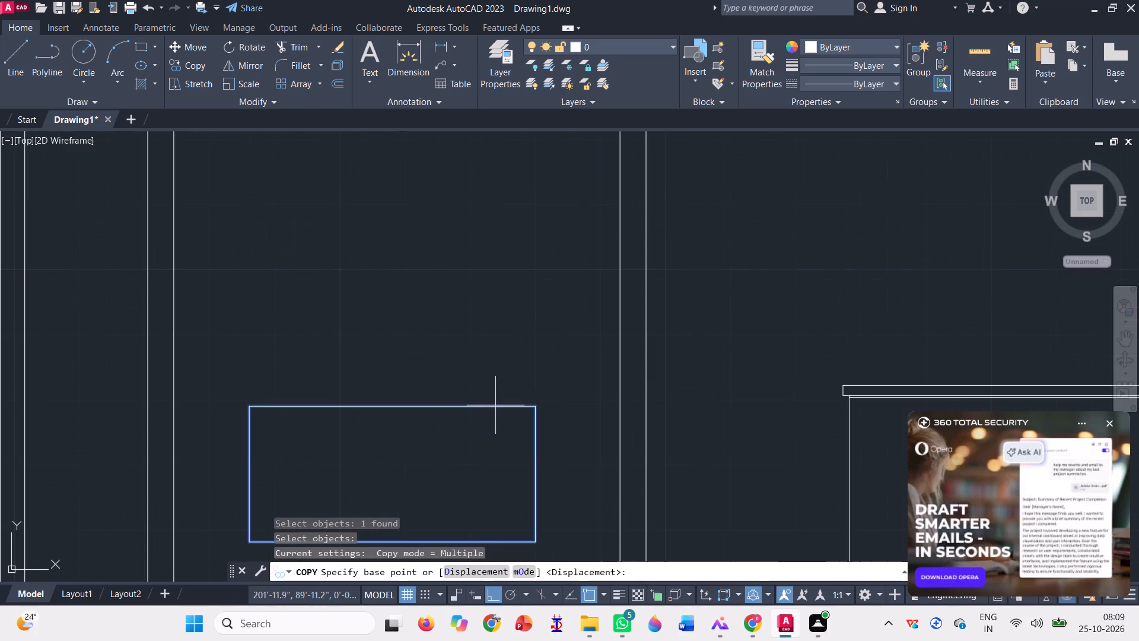
left_click(533, 403)
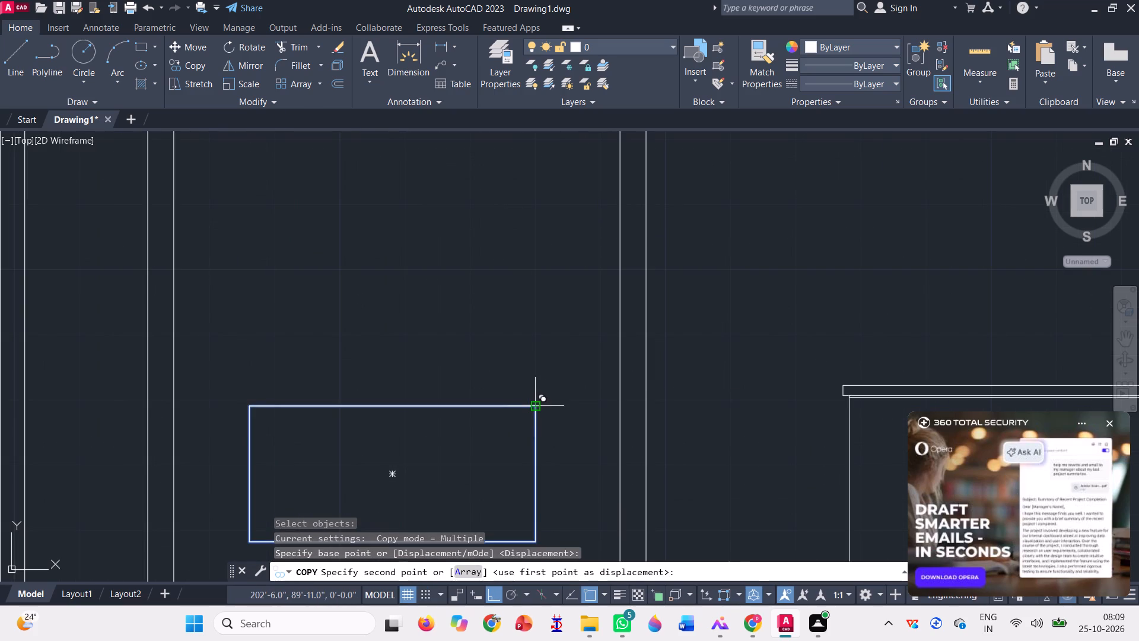
scroll(521, 395, "down", 2)
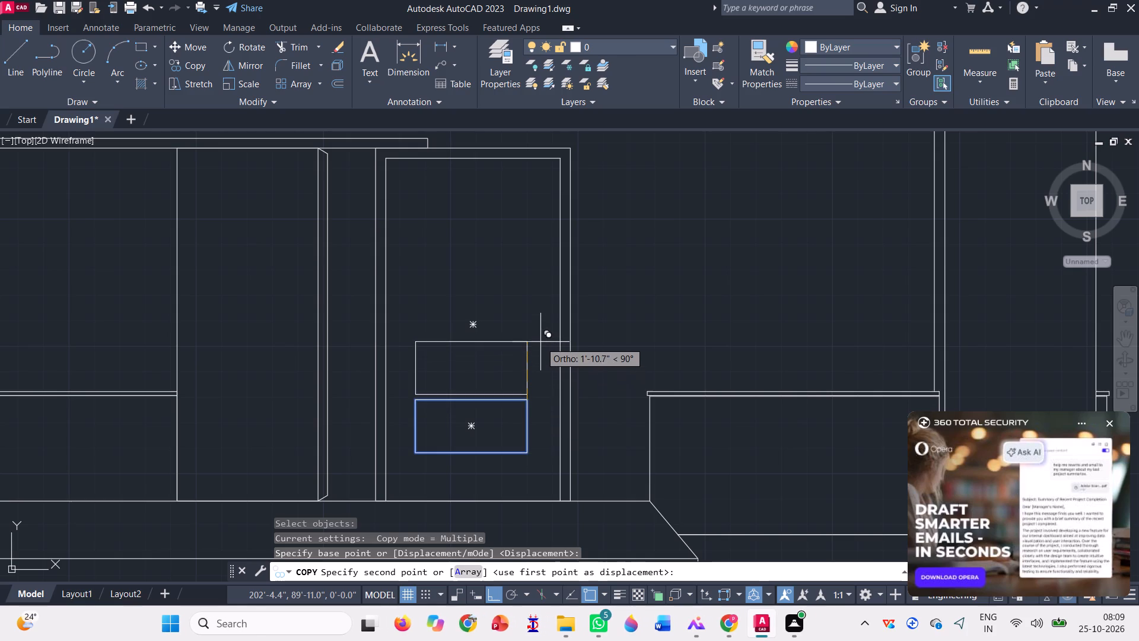
left_click(541, 331)
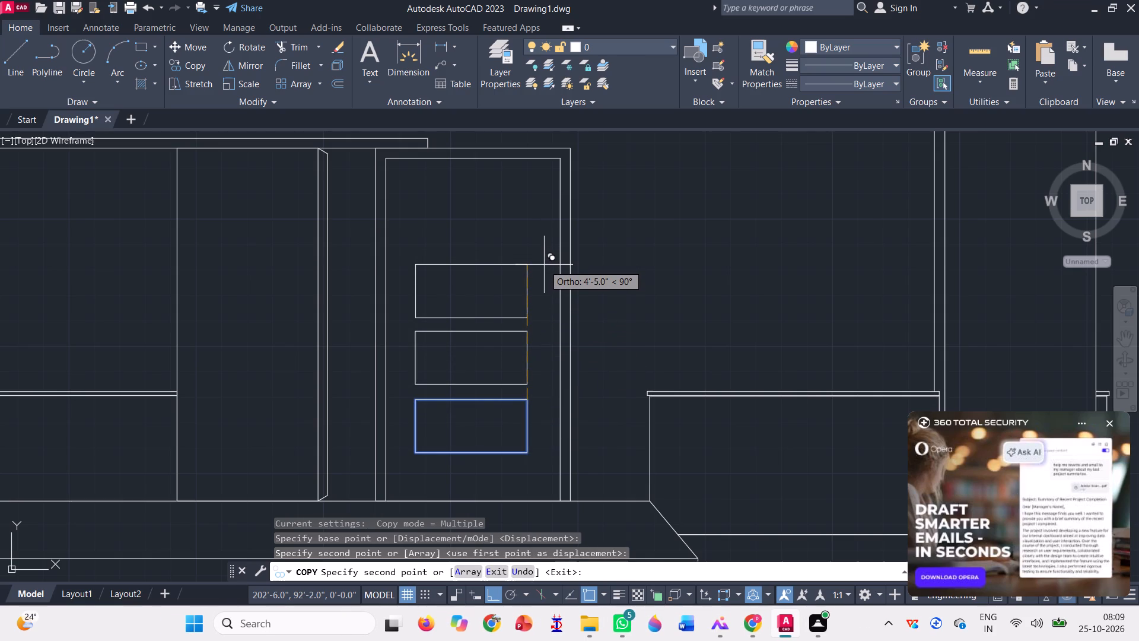
left_click(545, 260)
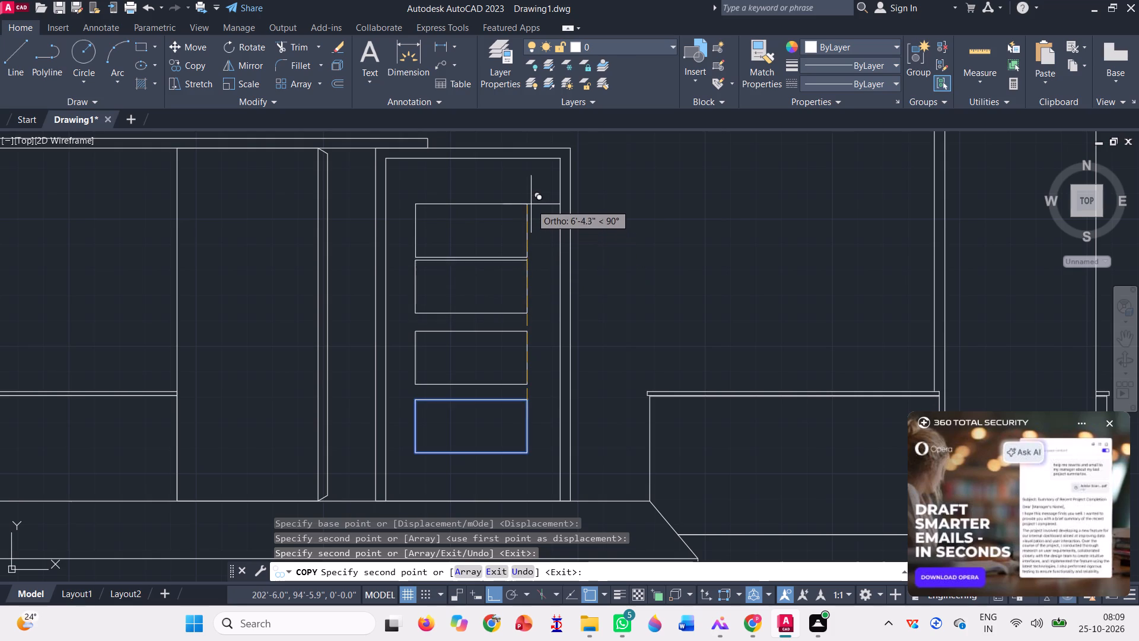
left_click(532, 188)
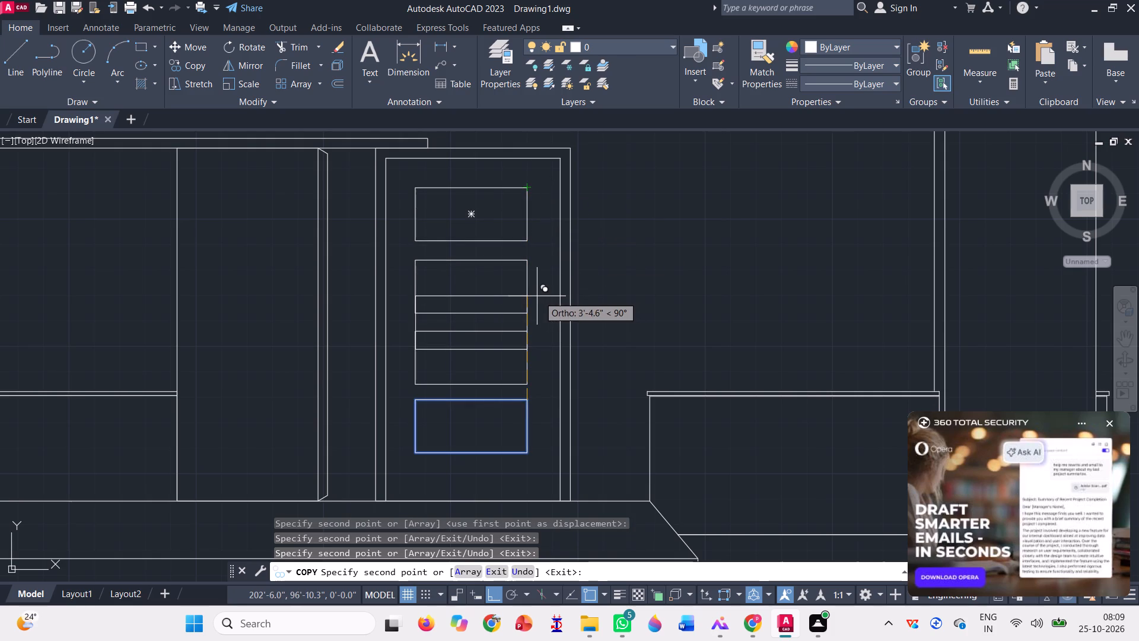
key("space")
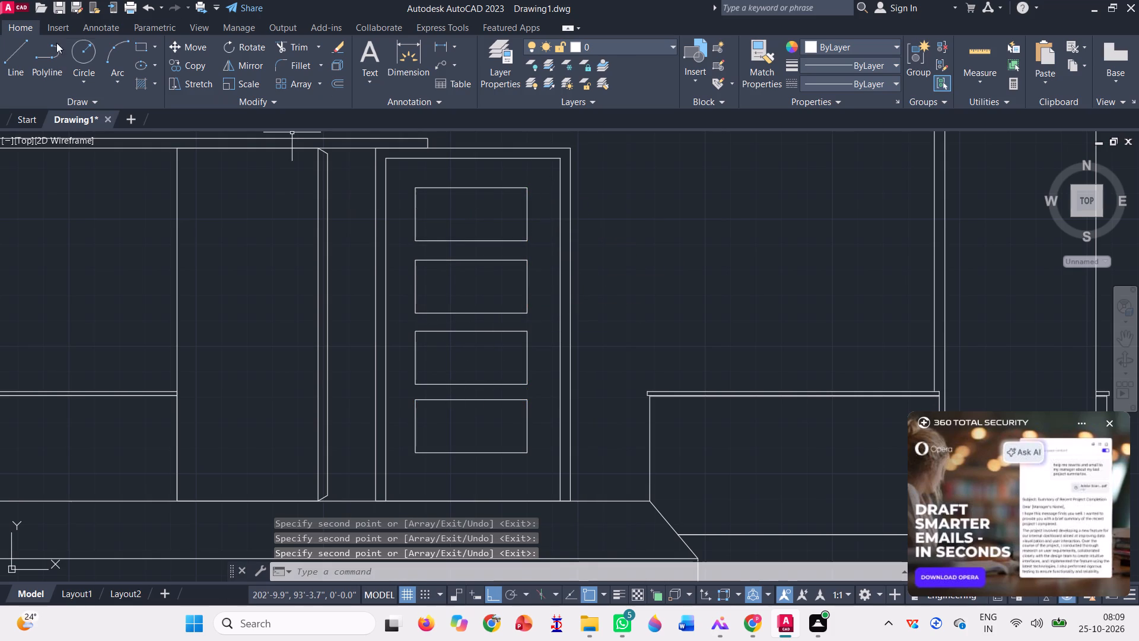
Draw a narrow upright door handle rectangle between the left inner frame line and the middle door panels.
left_click(141, 46)
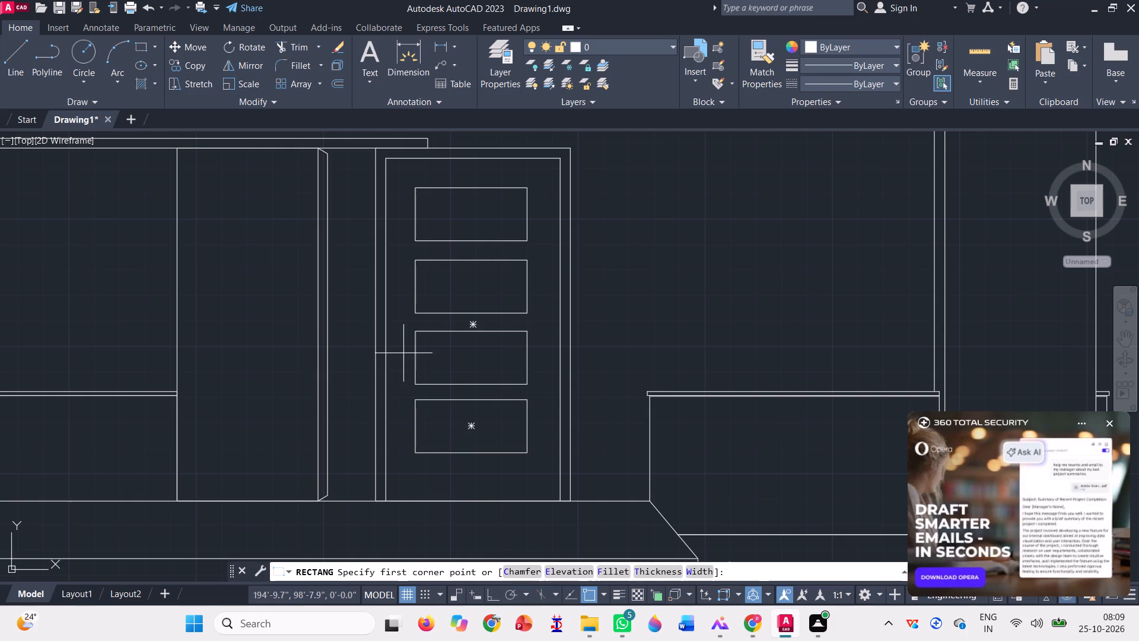
scroll(406, 343, "up", 1)
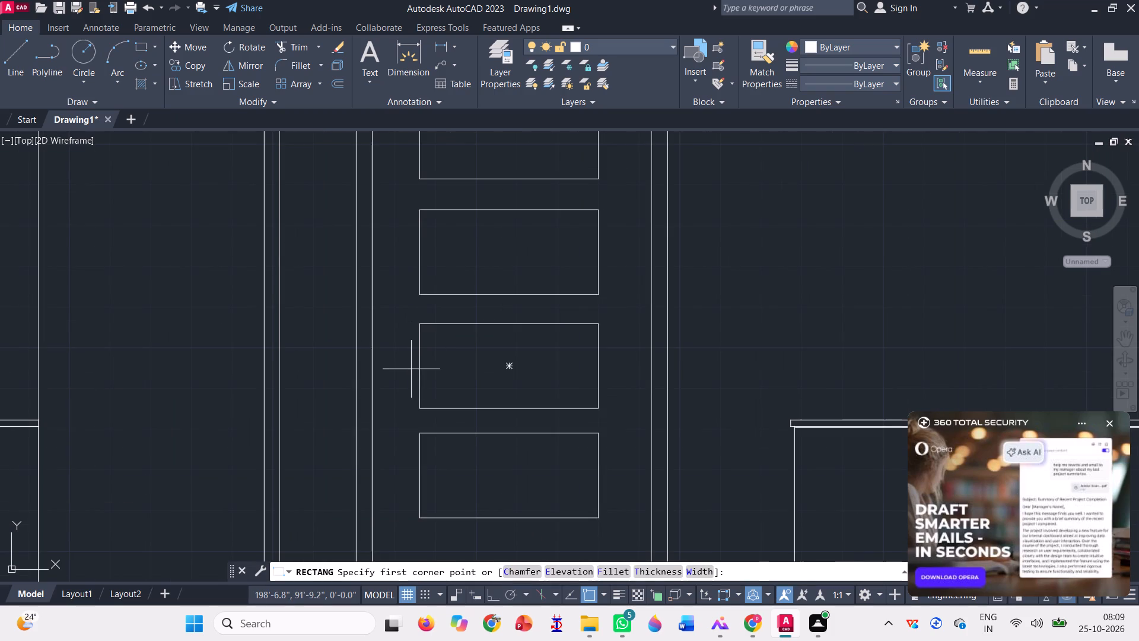
left_click(403, 362)
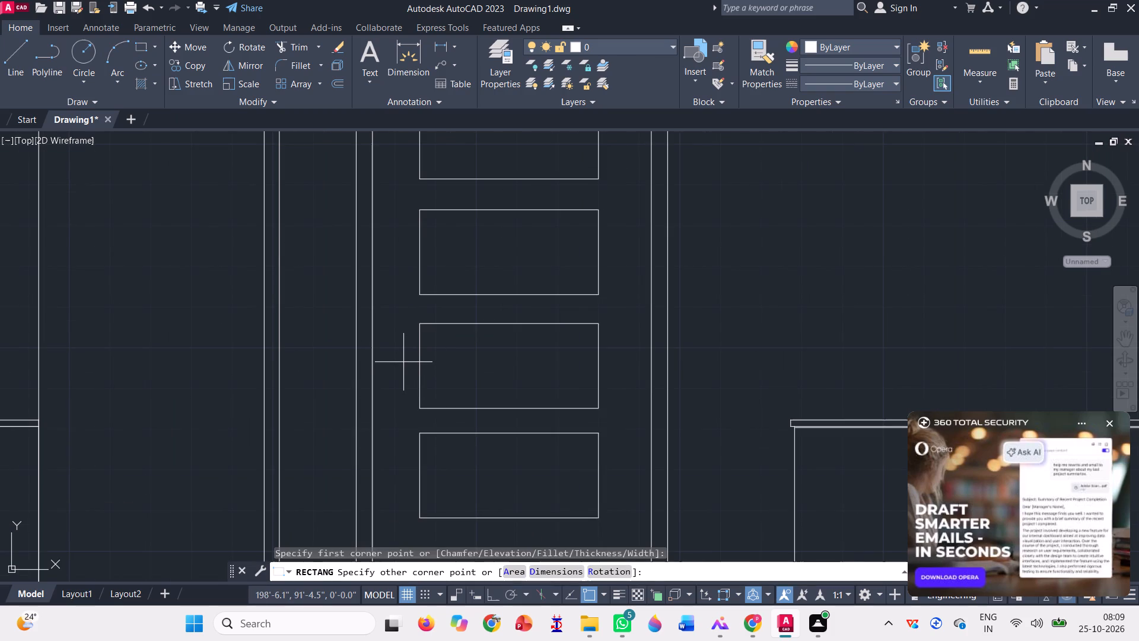
left_click(391, 290)
Move the door handle rectangle horizontally about 2.6" away from the panels, toward the door's left frame line.
scroll(389, 323, "down", 2)
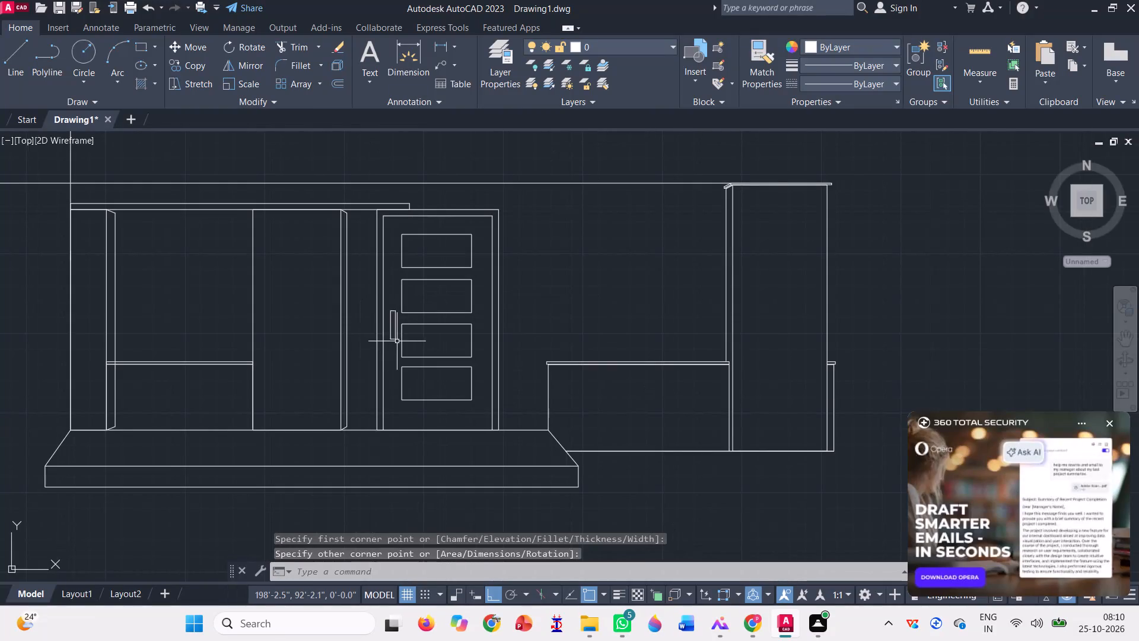
scroll(394, 331, "up", 2)
type("m")
key("space")
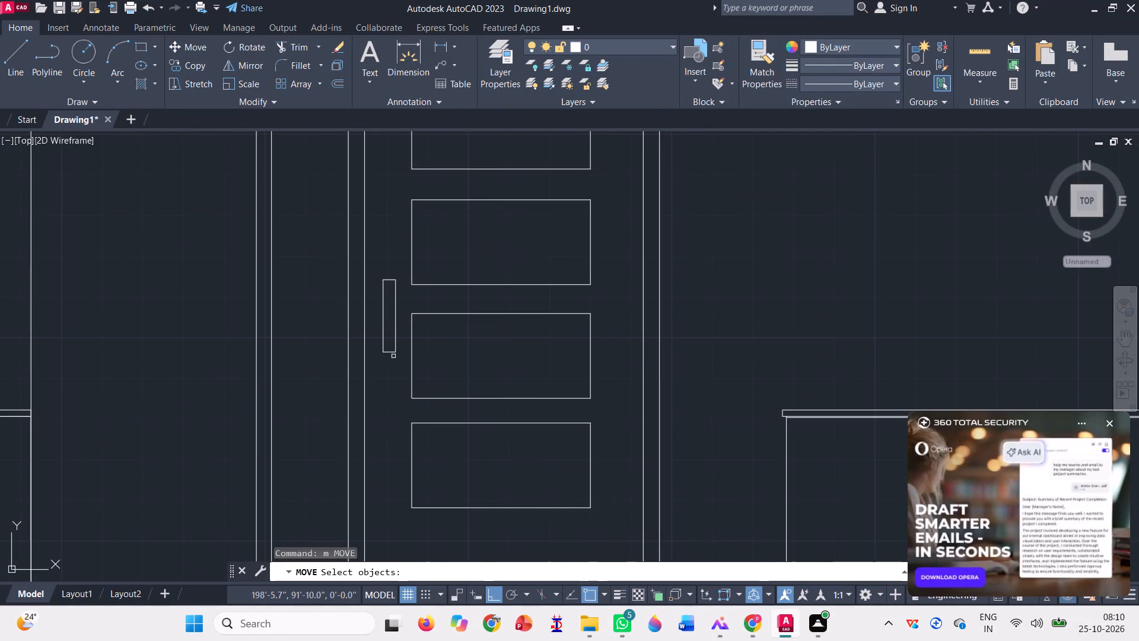
left_click(392, 354)
left_click(381, 345)
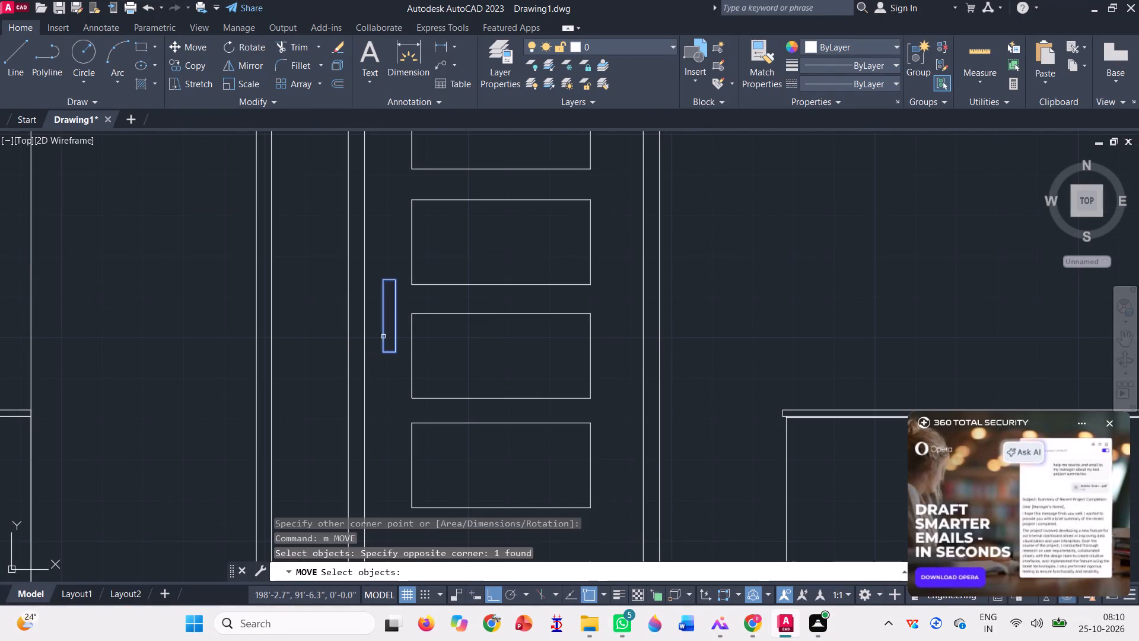
key("space")
left_click(381, 314)
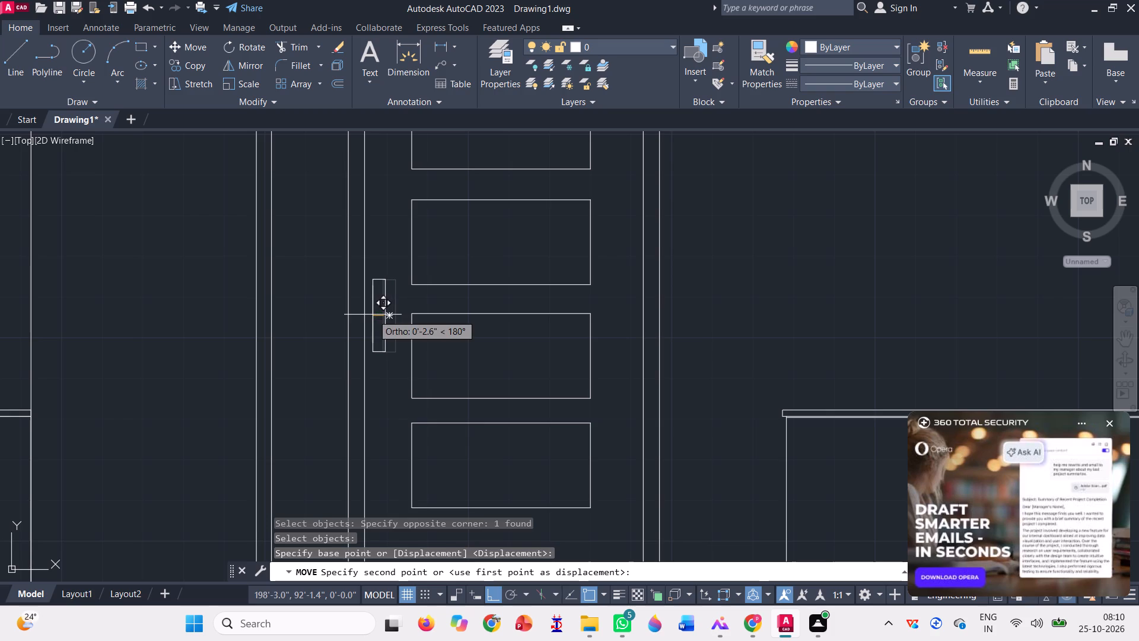
left_click(373, 315)
Move the door handle rectangle slightly back toward the door panels.
scroll(377, 352, "down", 2)
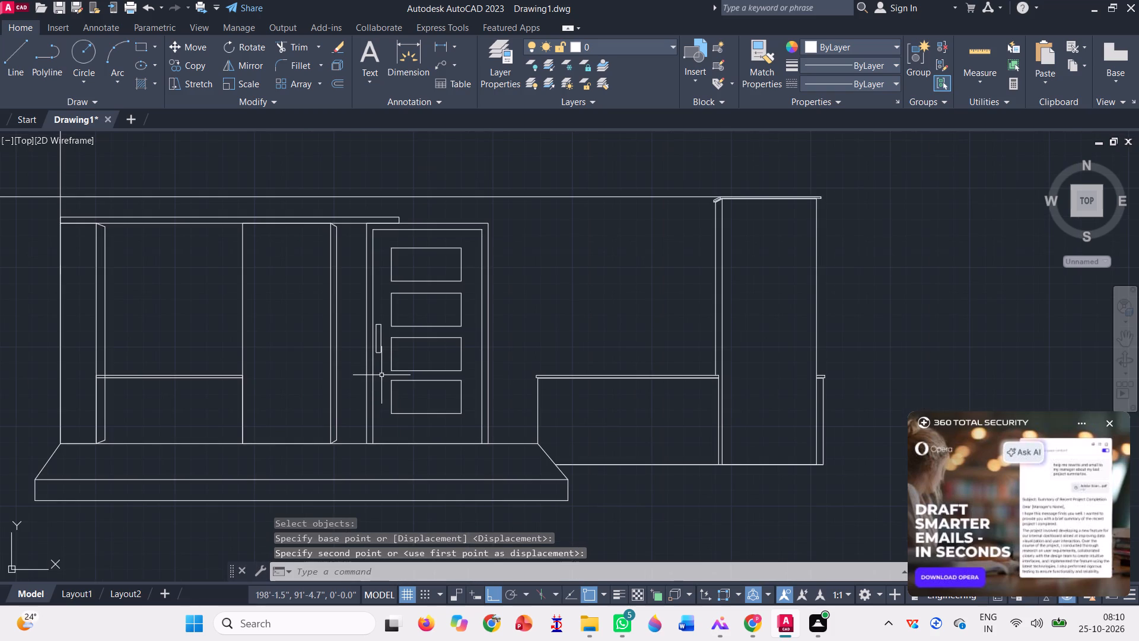
scroll(384, 356, "up", 3)
type("m")
key("space")
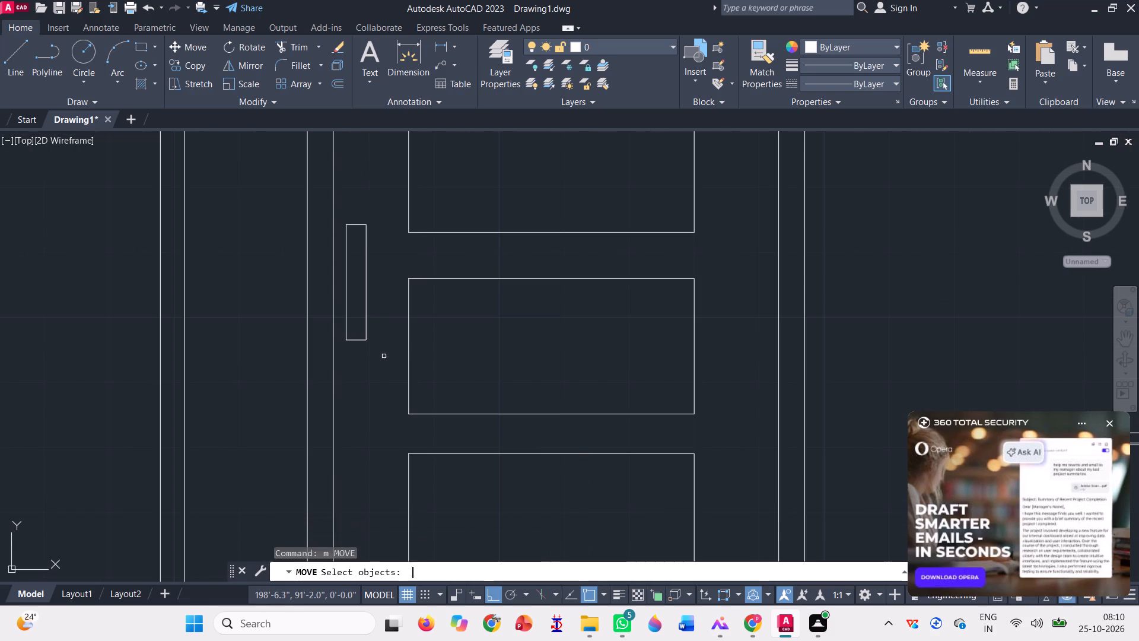
left_click(362, 327)
left_click(374, 344)
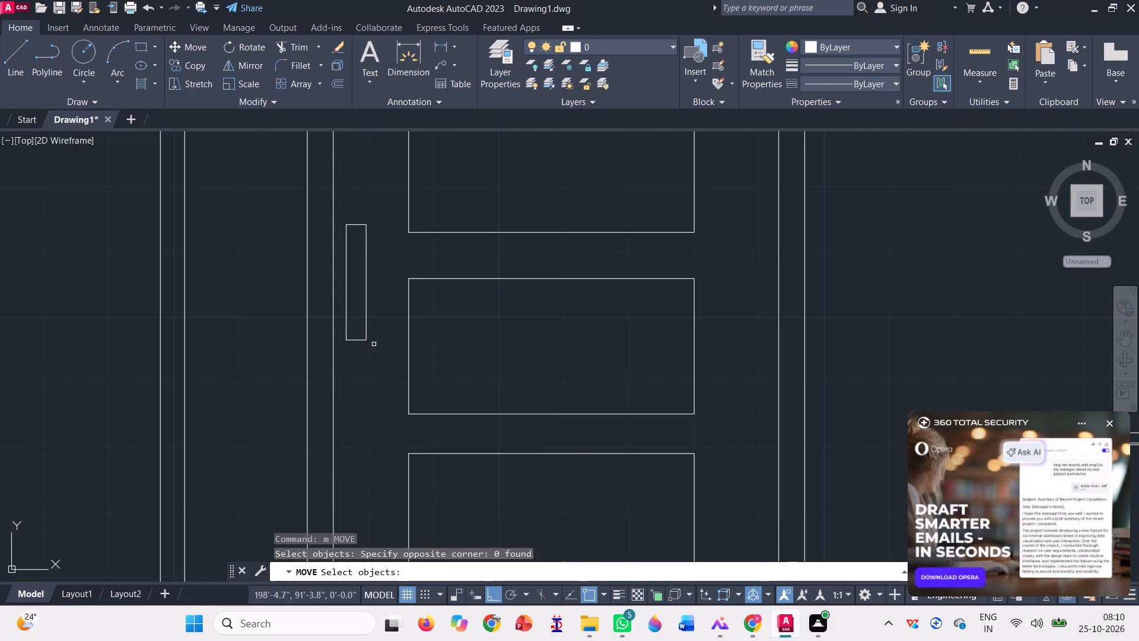
left_click(370, 340)
left_click(362, 332)
key("space")
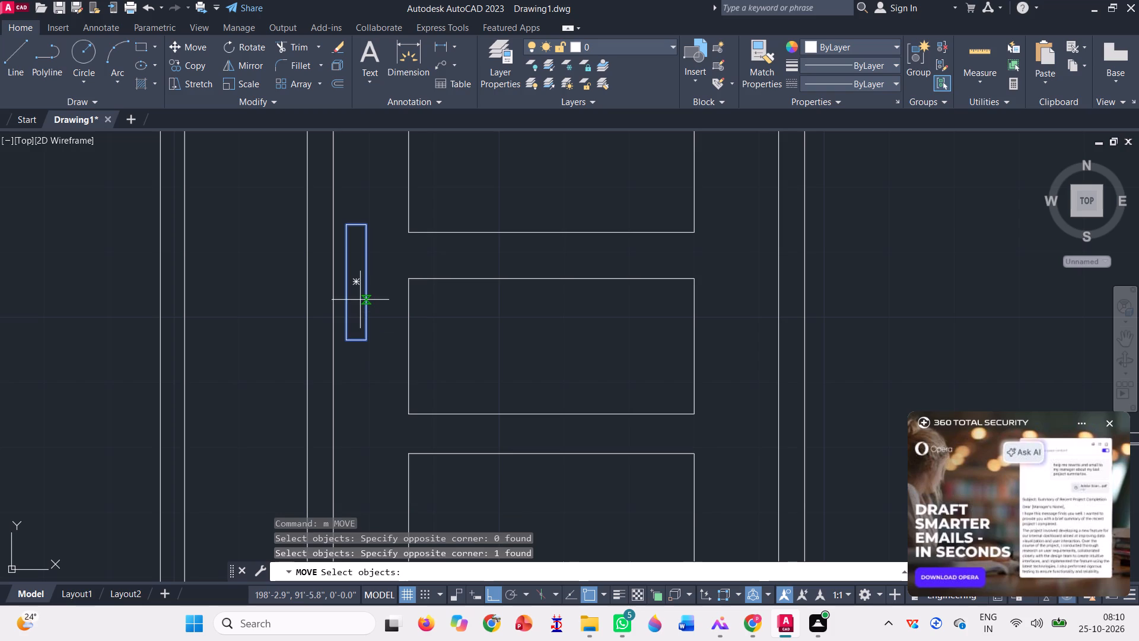
left_click(356, 278)
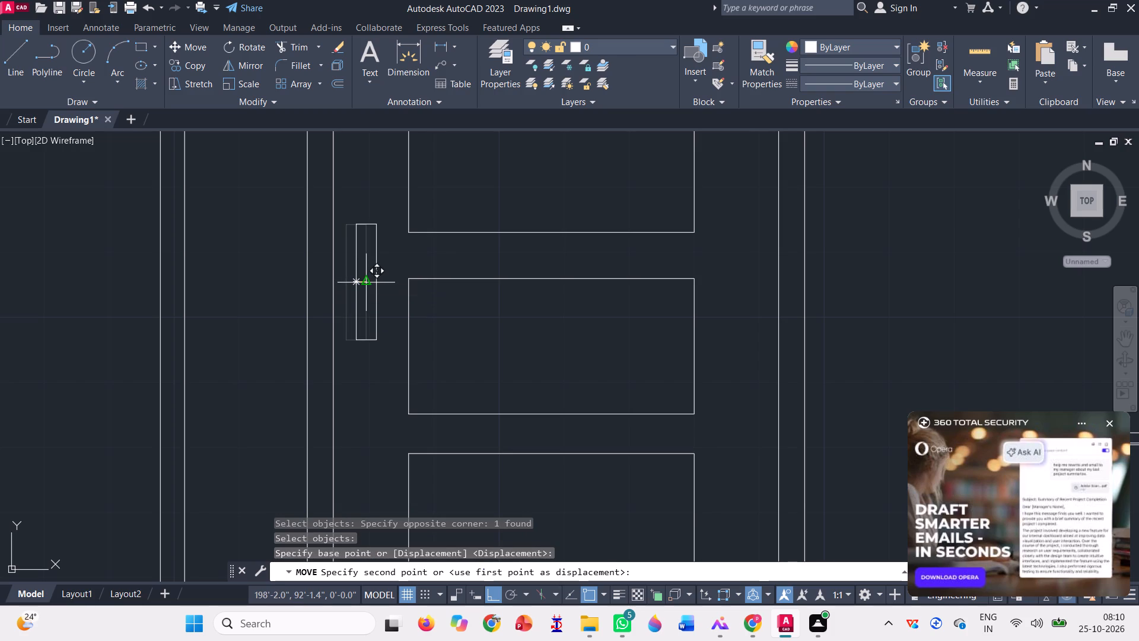
left_click(360, 281)
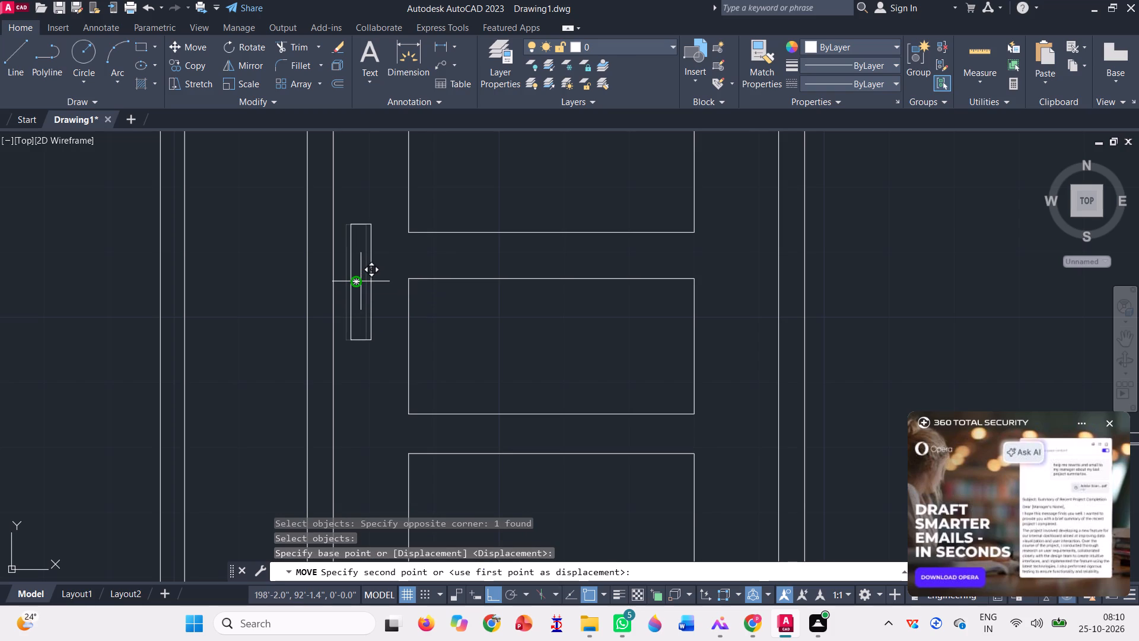
Move the door handle rectangle about 0.6" further toward the door panels.
scroll(362, 283, "up", 2)
left_click(401, 348)
left_click(350, 280)
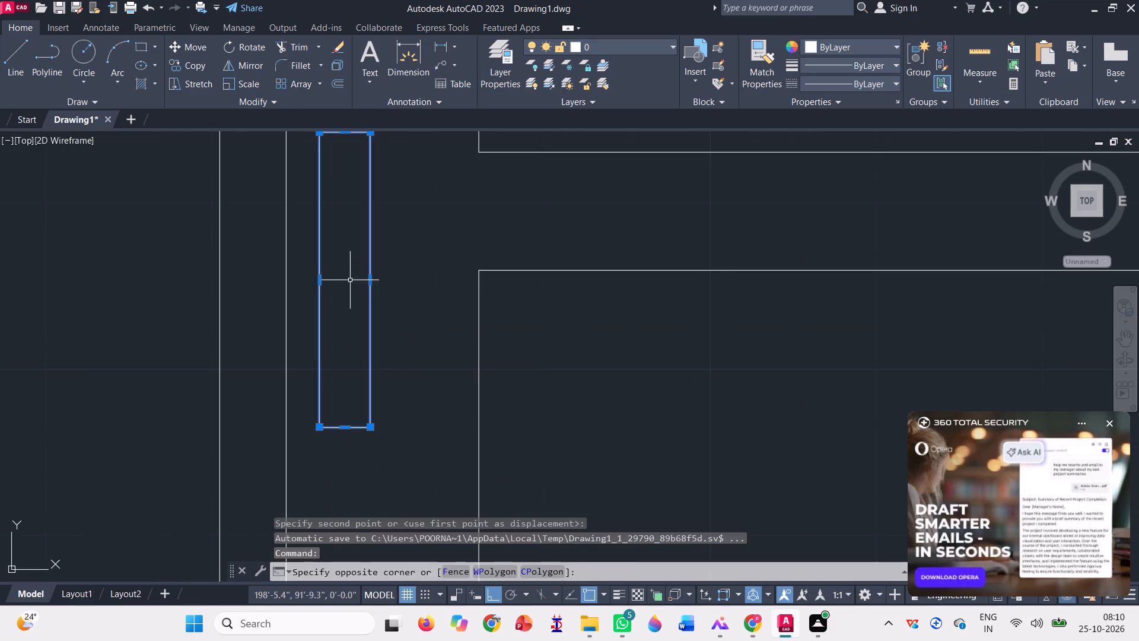
type("m")
key("space")
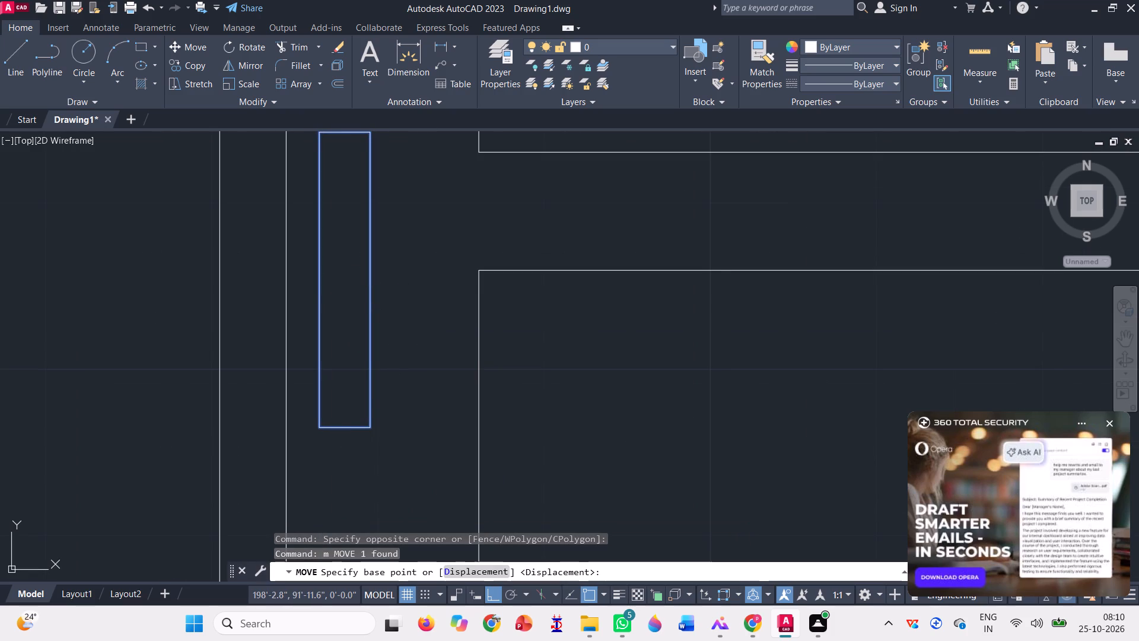
left_click(373, 430)
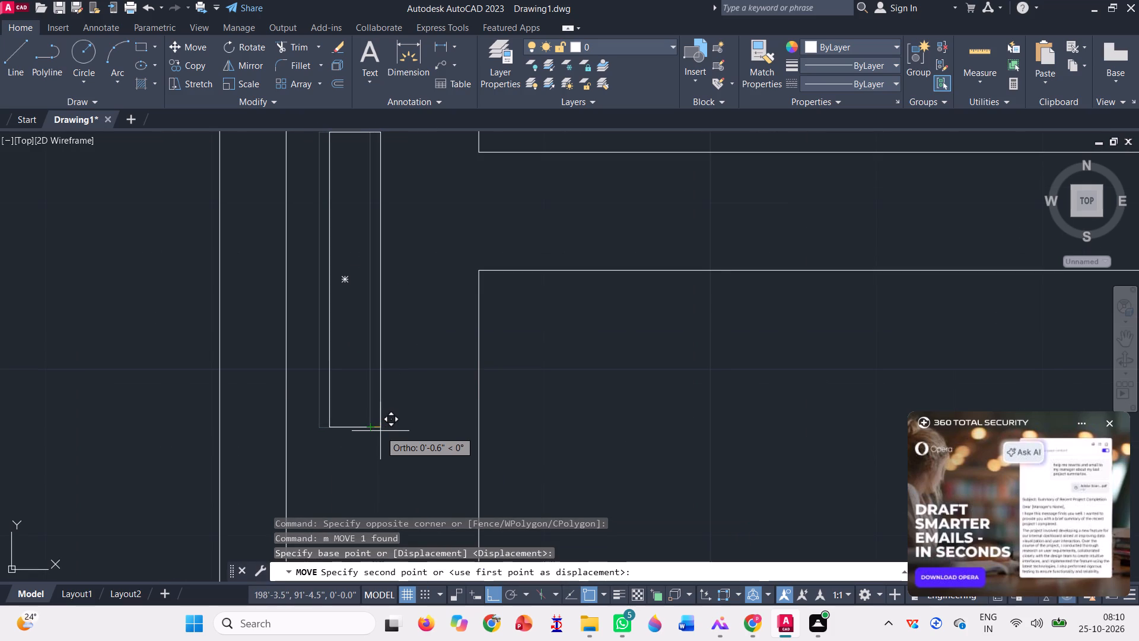
left_click(381, 431)
Draw a window rectangle above the low wall's cap, from the tall column's edge across to the cap's far end, about door height.
scroll(359, 429, "down", 1)
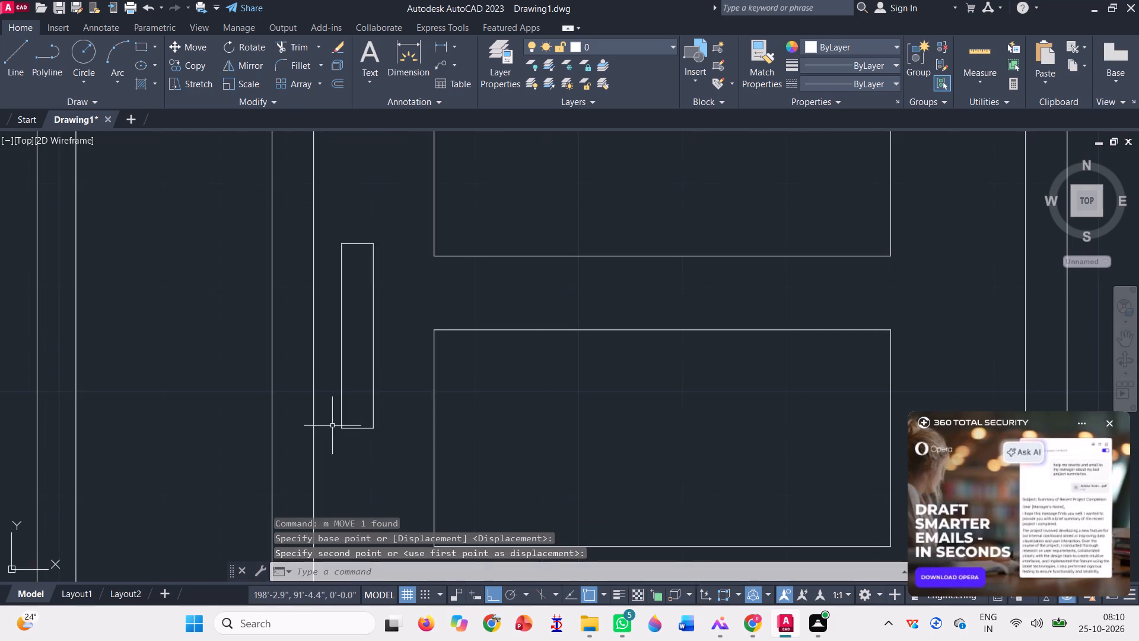
scroll(322, 417, "down", 1)
scroll(308, 364, "down", 3)
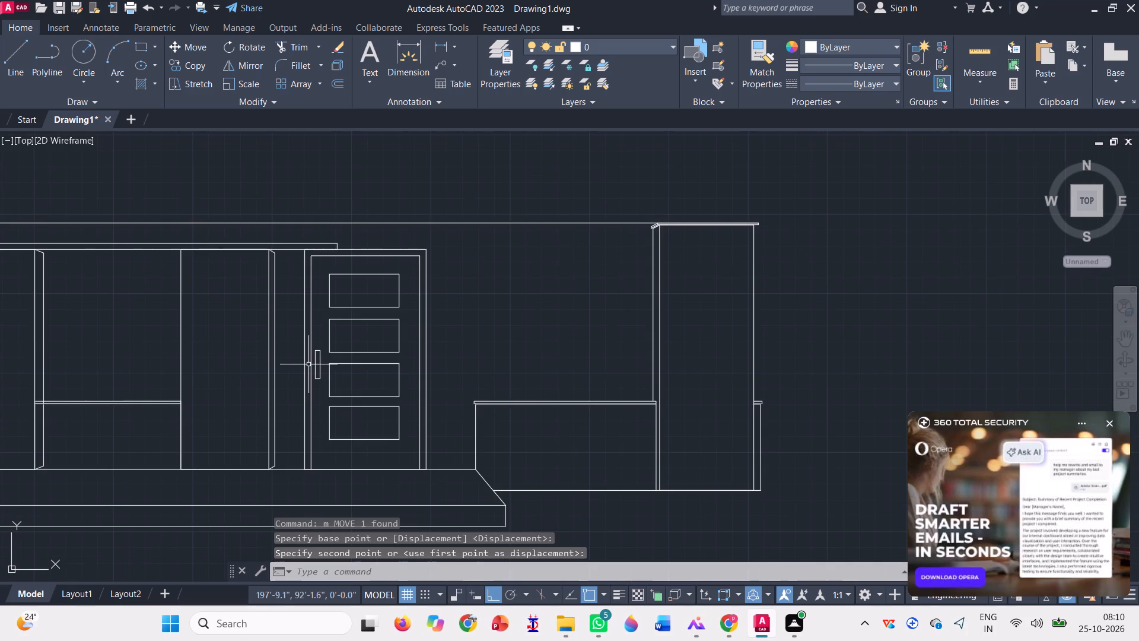
left_click(142, 43)
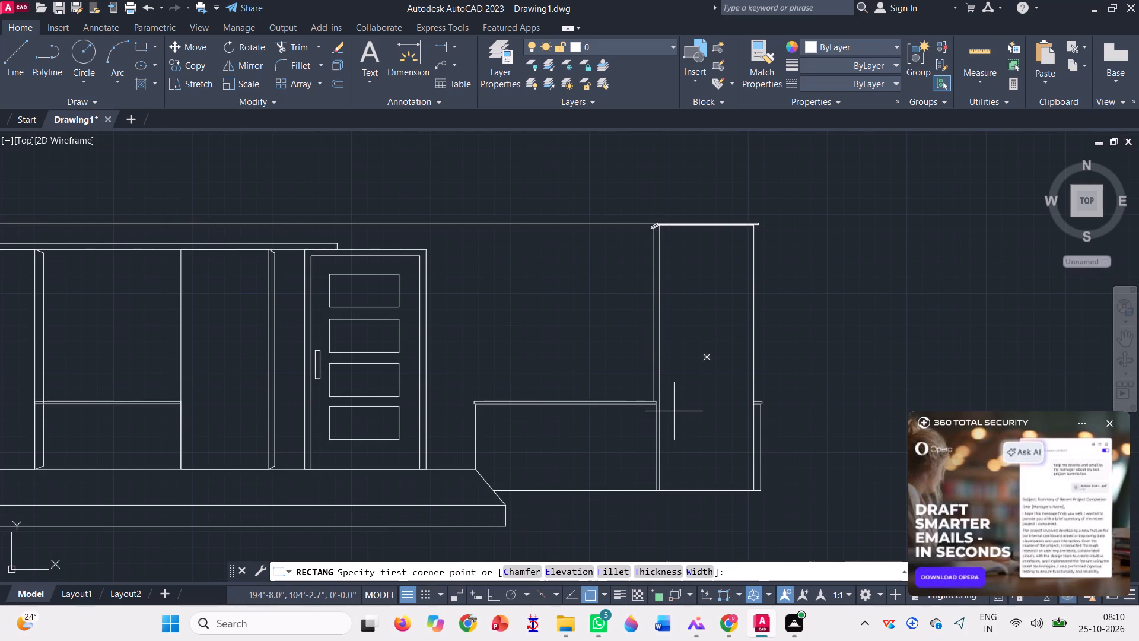
scroll(669, 425, "up", 2)
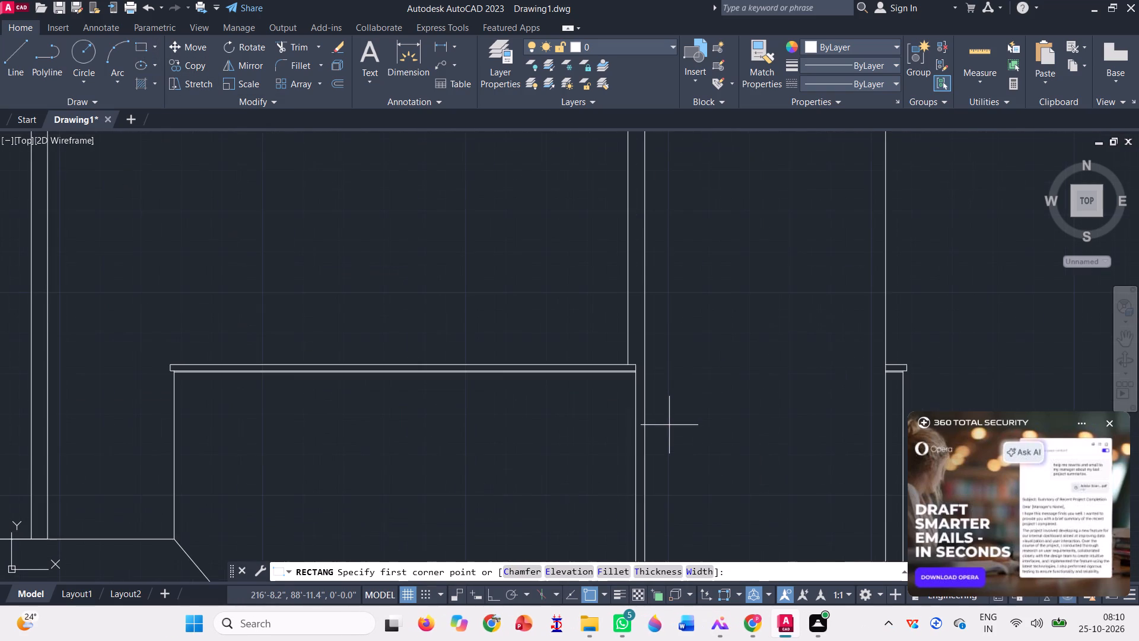
scroll(621, 362, "up", 3)
left_click(653, 373)
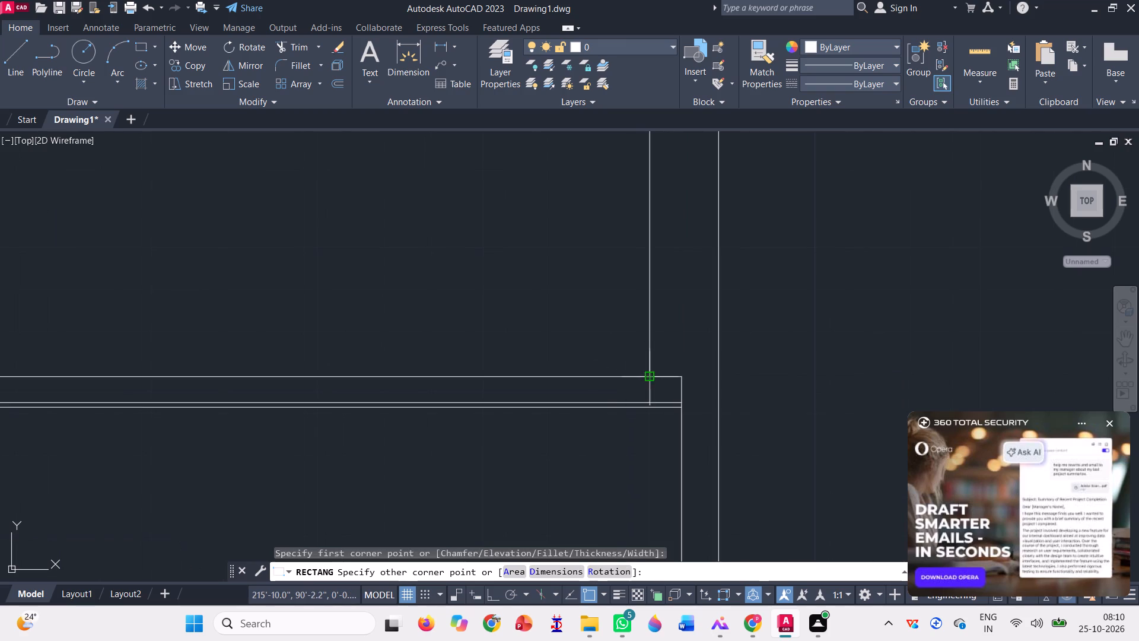
scroll(550, 422, "down", 4)
scroll(516, 369, "down", 1)
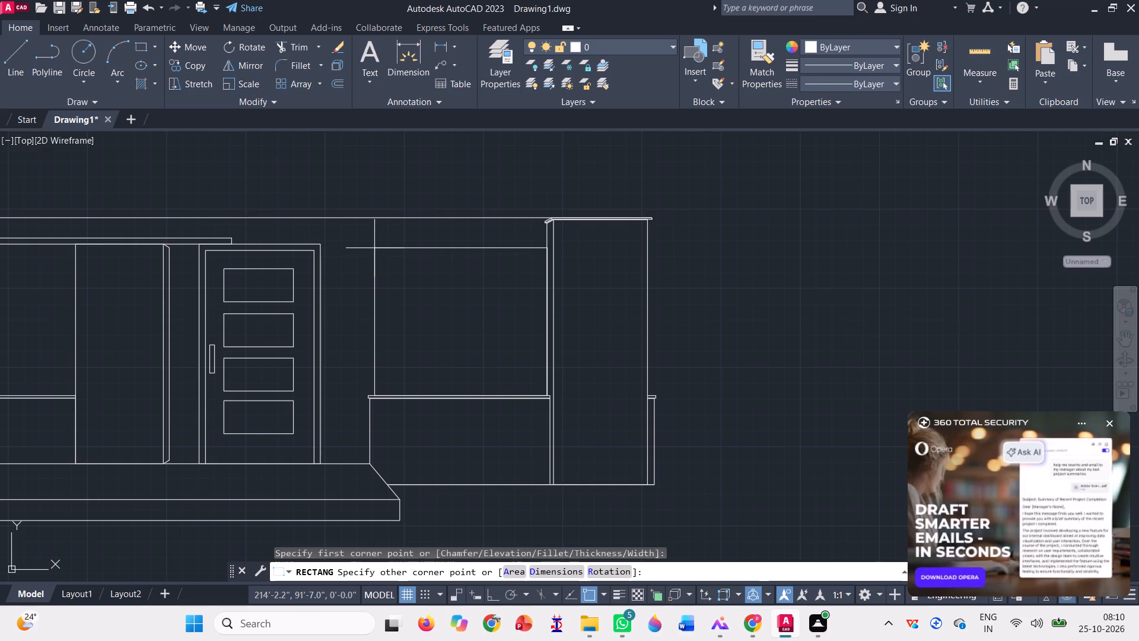
left_click(372, 246)
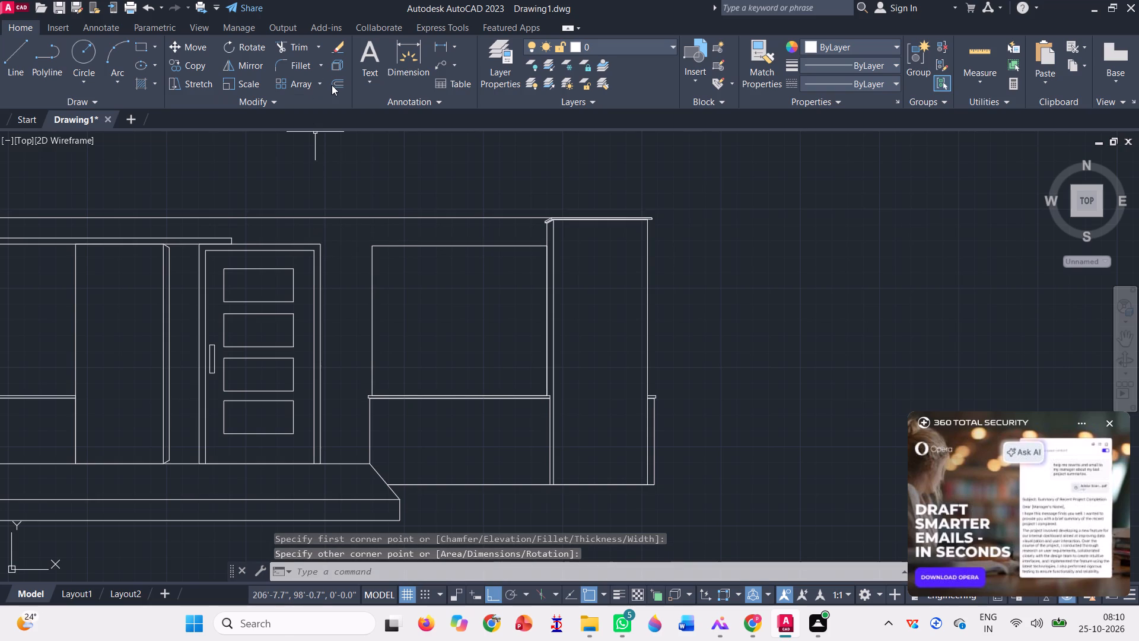
Offset the window rectangle inward by 2", and offset the resulting rectangle inward by another 2".
left_click(332, 84)
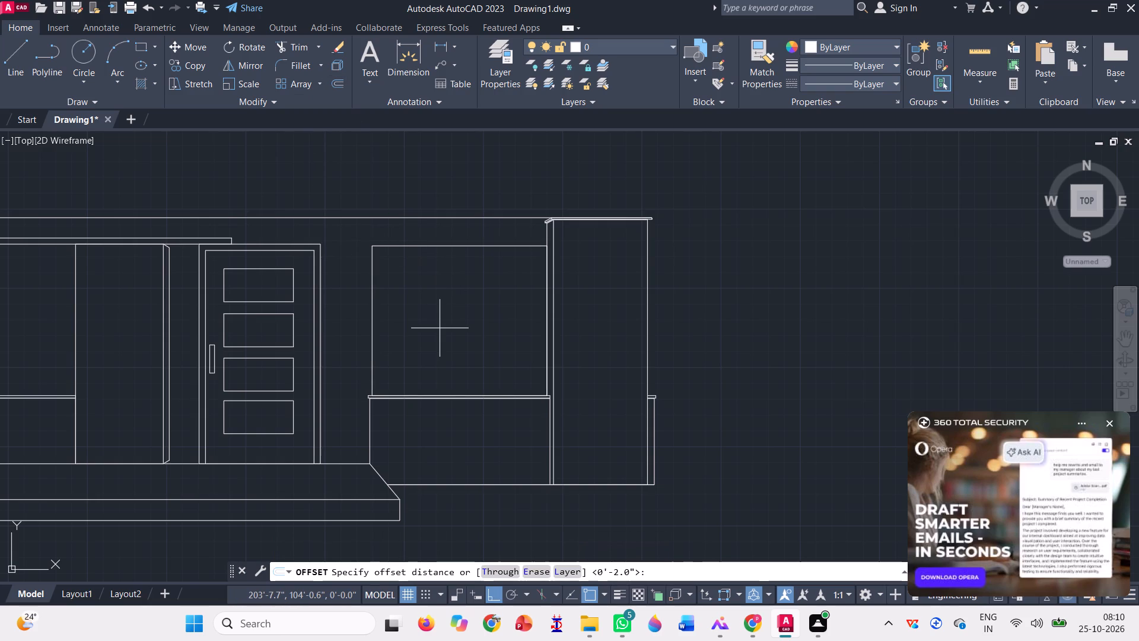
key("space")
left_click(372, 310)
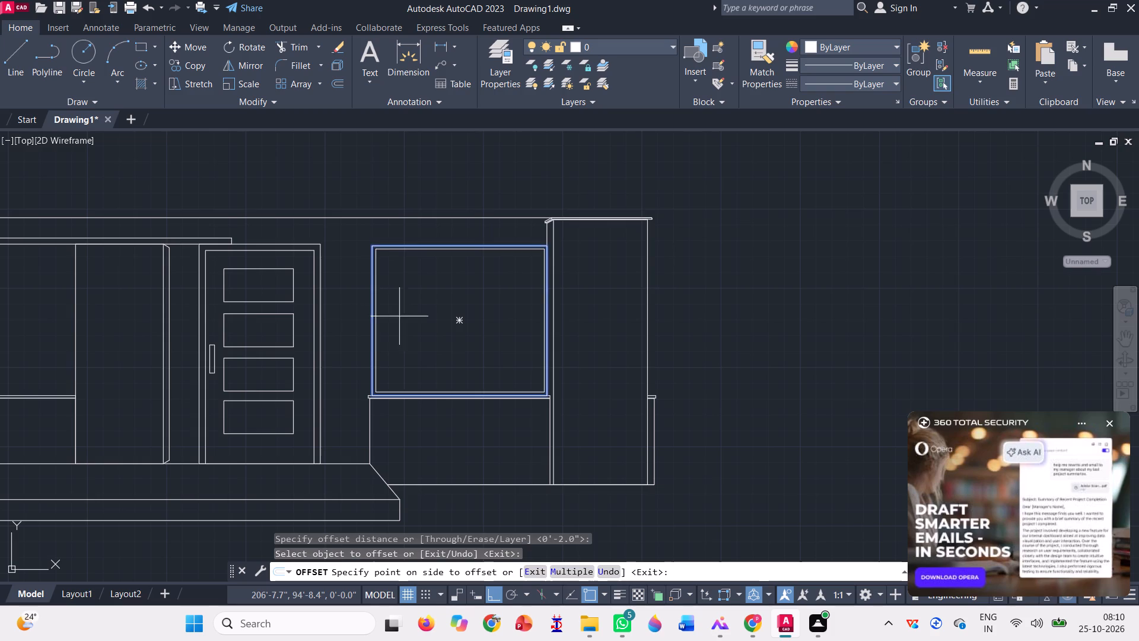
left_click(400, 316)
scroll(387, 337, "up", 2)
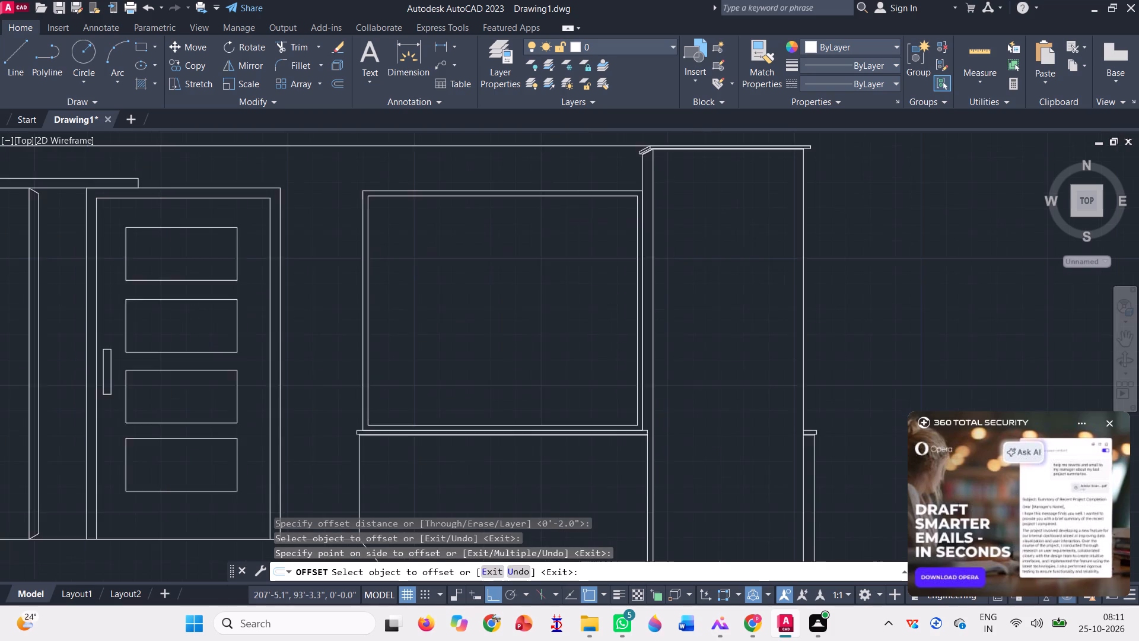
left_click(356, 335)
left_click(407, 350)
scroll(428, 381, "down", 2)
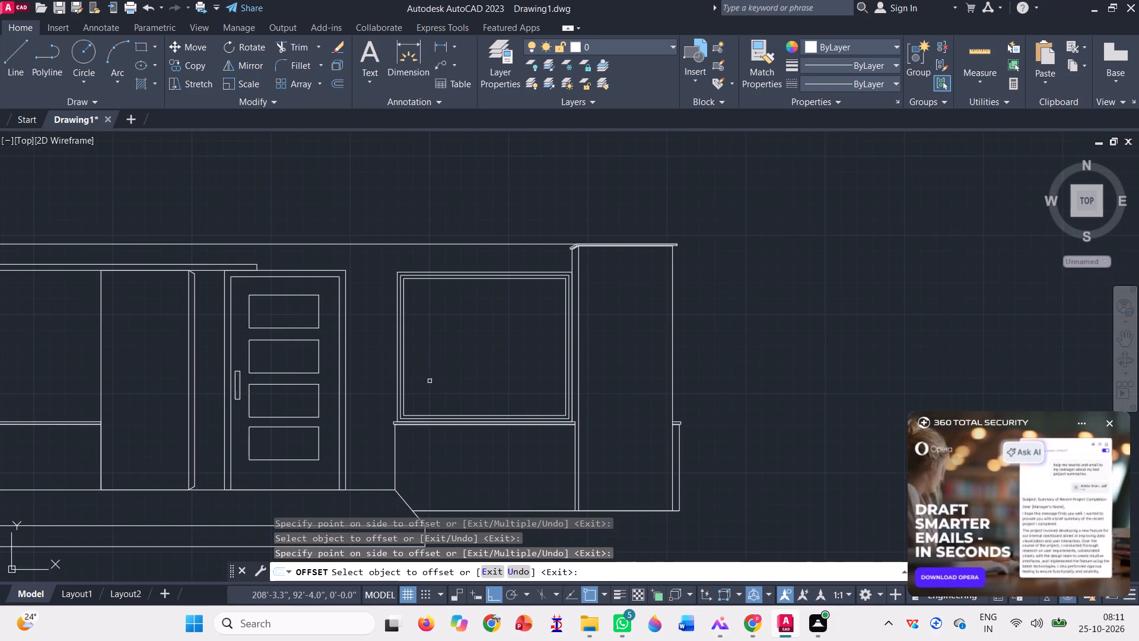
key("space")
Delete the middle of the three nested window rectangles.
scroll(416, 283, "up", 3)
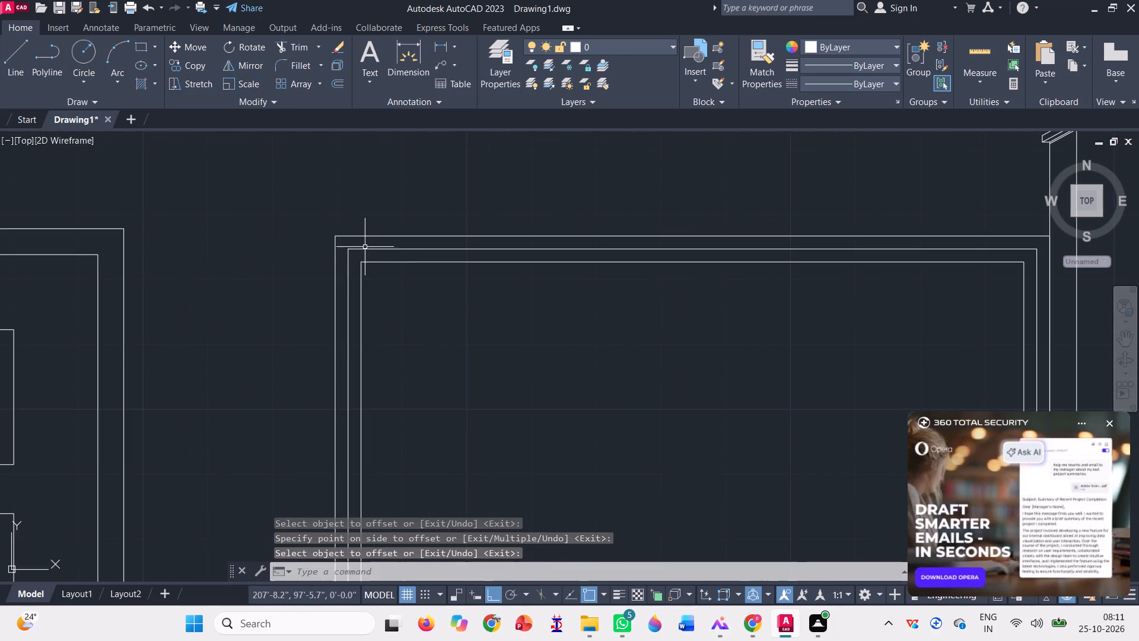
left_click(362, 249)
scroll(434, 303, "down", 2)
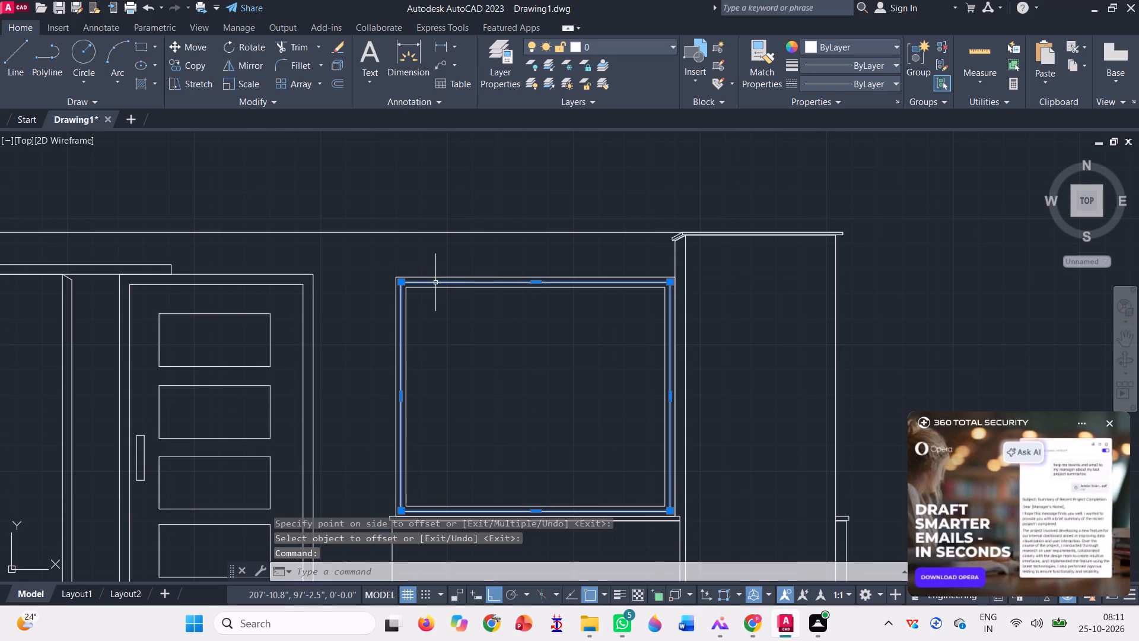
key("Delete")
Draw a narrow upright mullion rectangle from the midpoint of the inner window frame's bottom edge to its top edge.
scroll(435, 281, "down", 1)
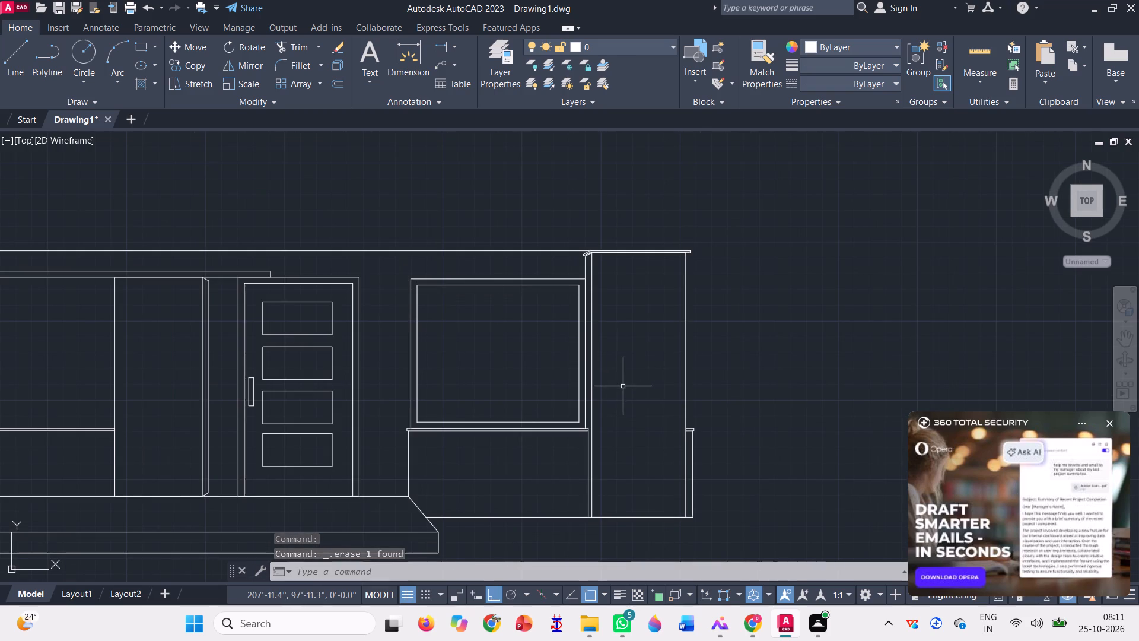
left_click(138, 45)
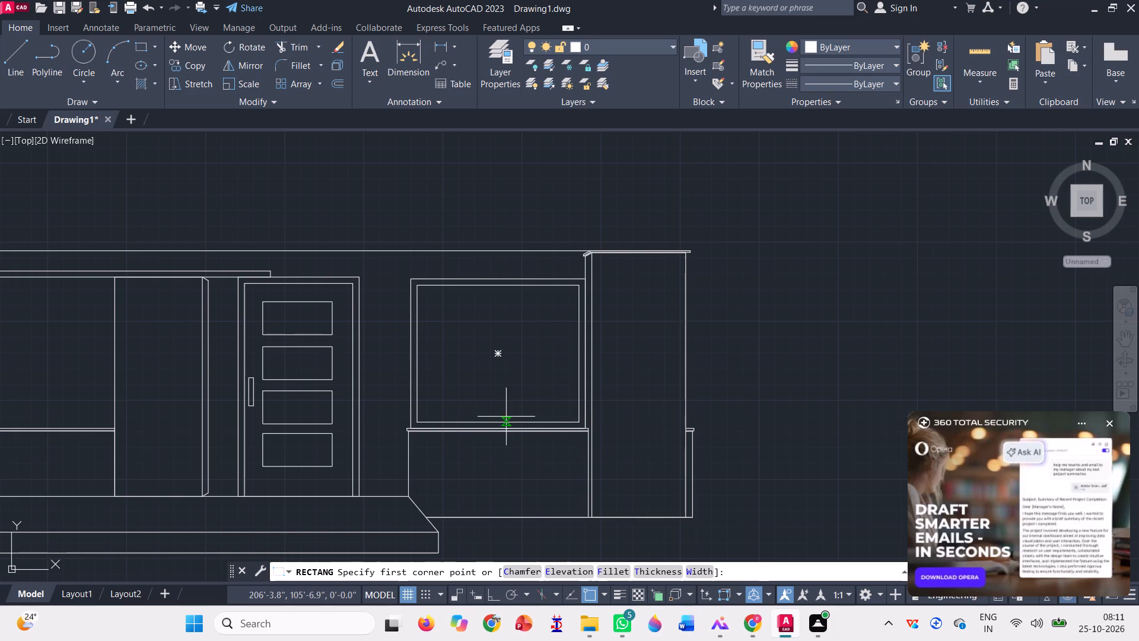
scroll(510, 421, "up", 2)
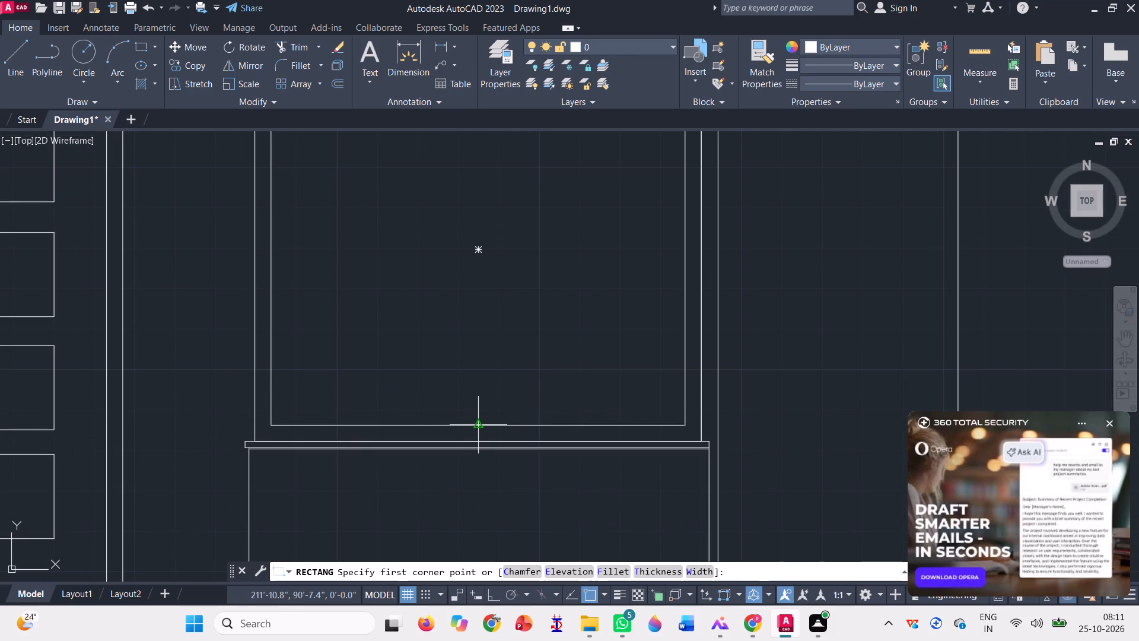
left_click(478, 423)
scroll(505, 462, "down", 2)
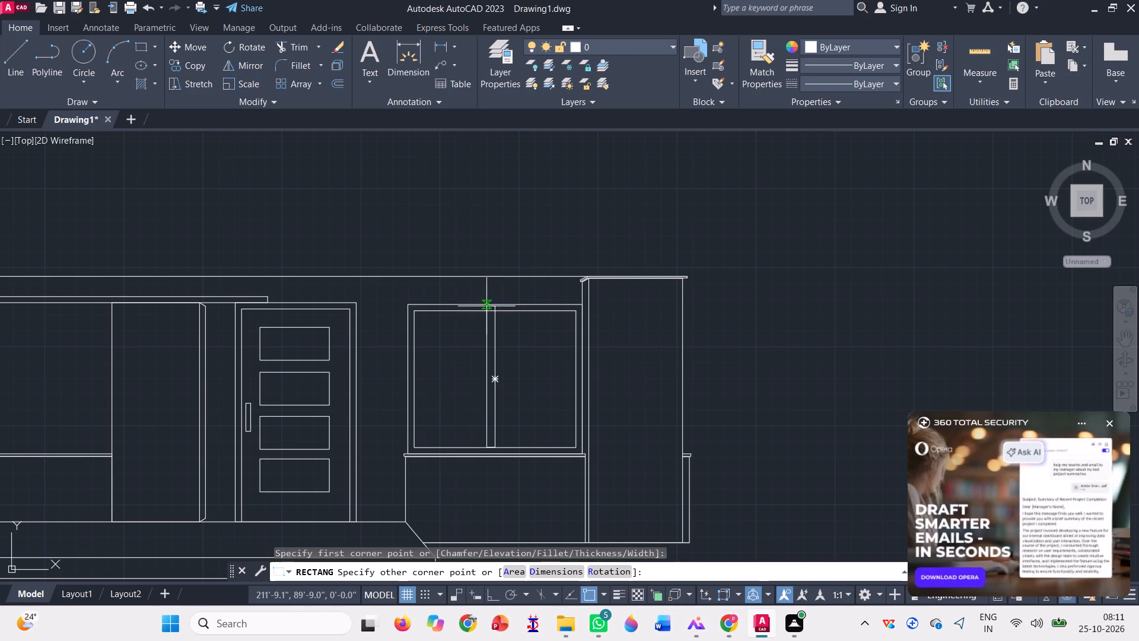
scroll(486, 306, "up", 6)
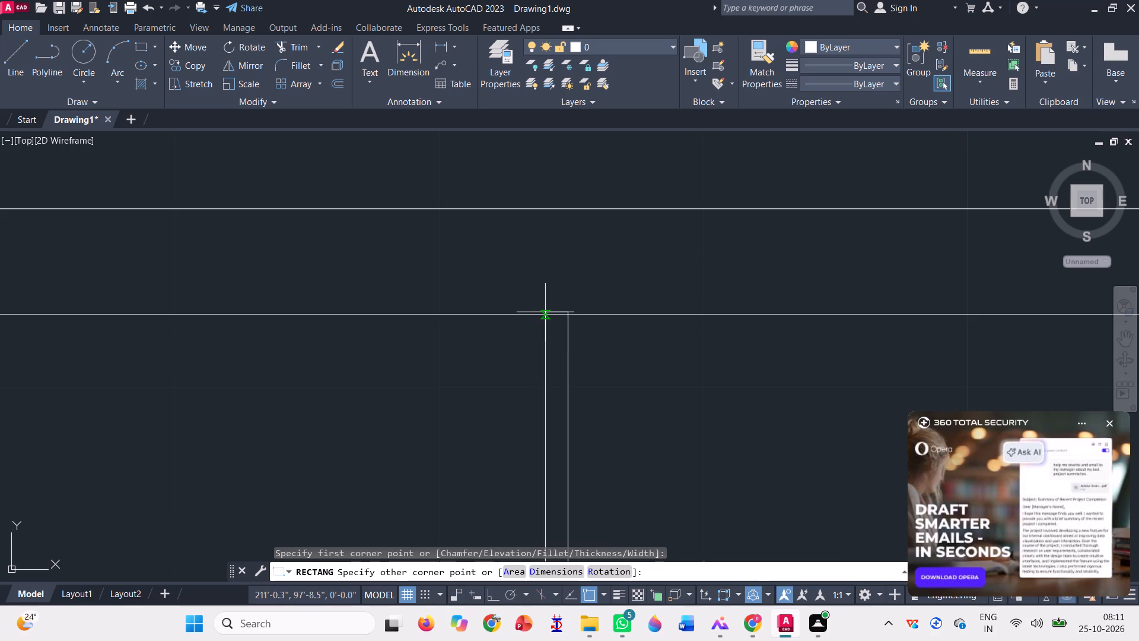
left_click(535, 315)
Move the mullion rectangle sideways by its top midpoint so it is centred in the inner window frame.
scroll(478, 297, "down", 4)
left_click(493, 357)
type("m")
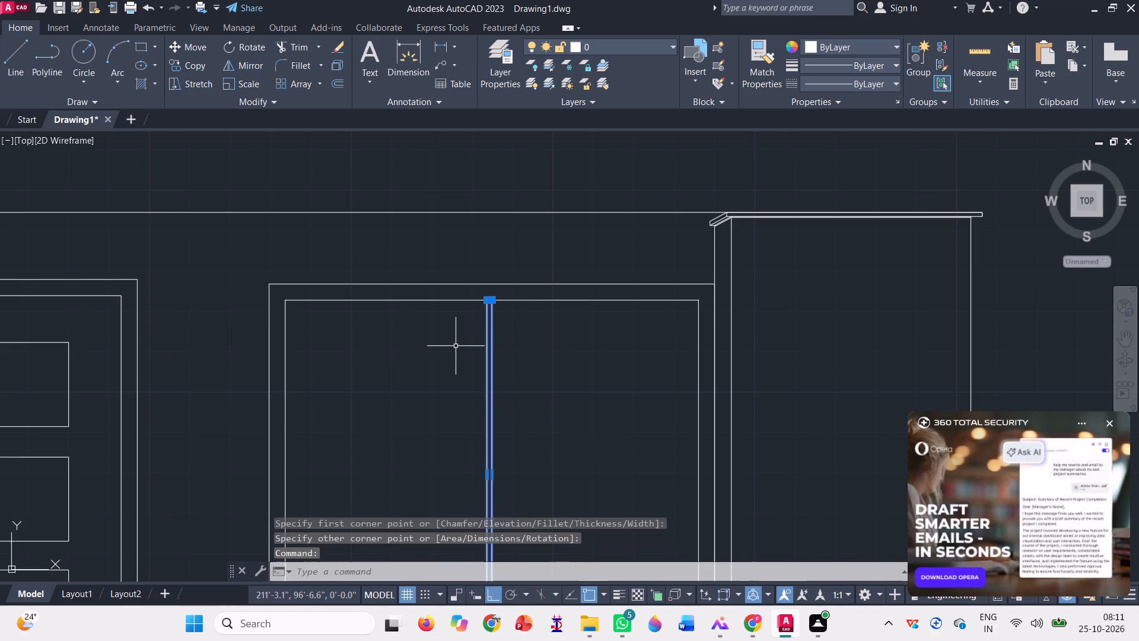
key("space")
scroll(481, 281, "up", 4)
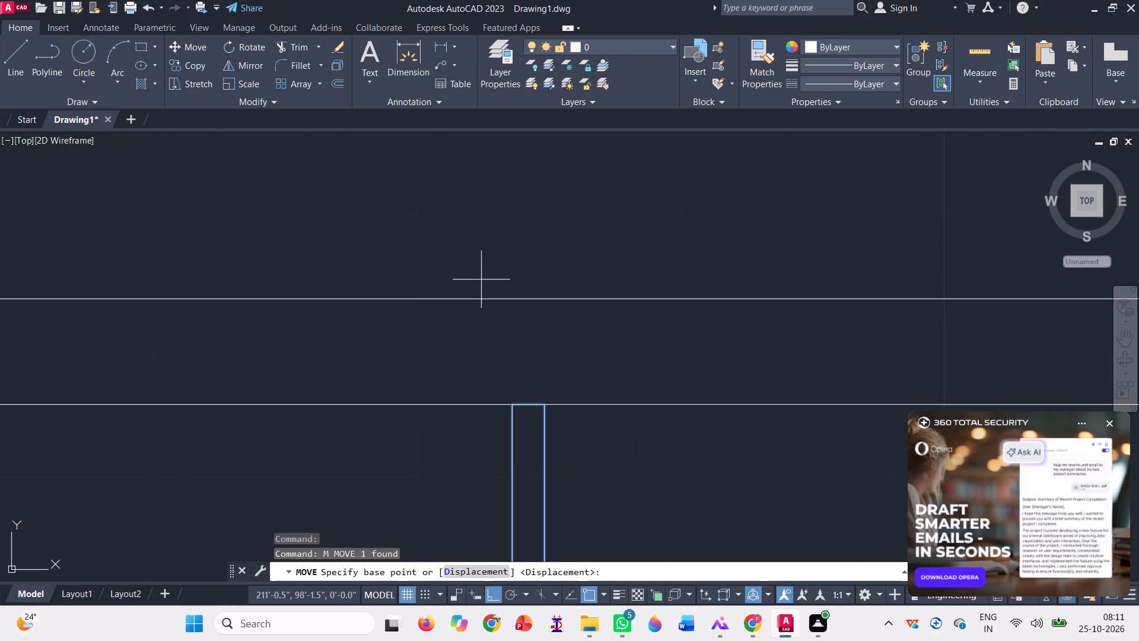
left_click(530, 402)
scroll(530, 404, "down", 2)
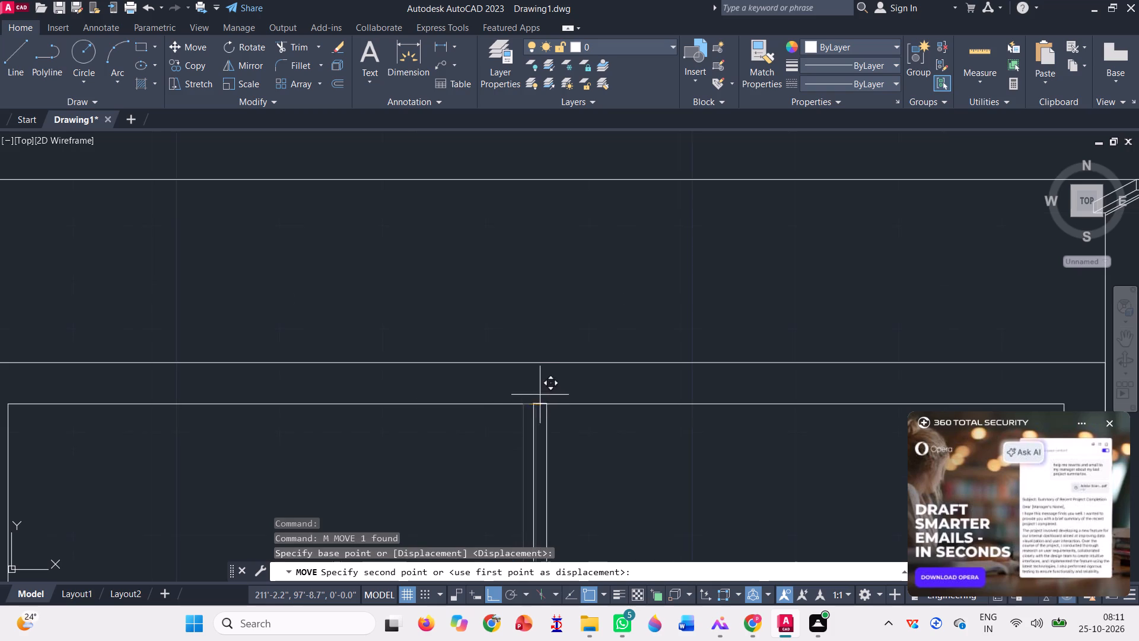
scroll(545, 389, "down", 3)
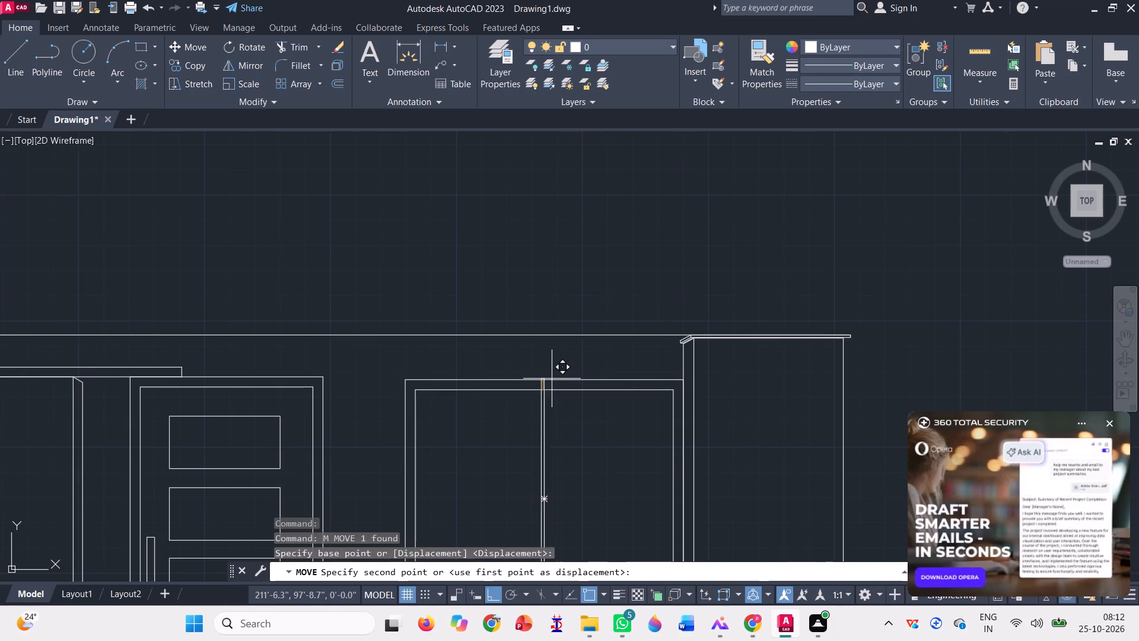
scroll(552, 383, "up", 2)
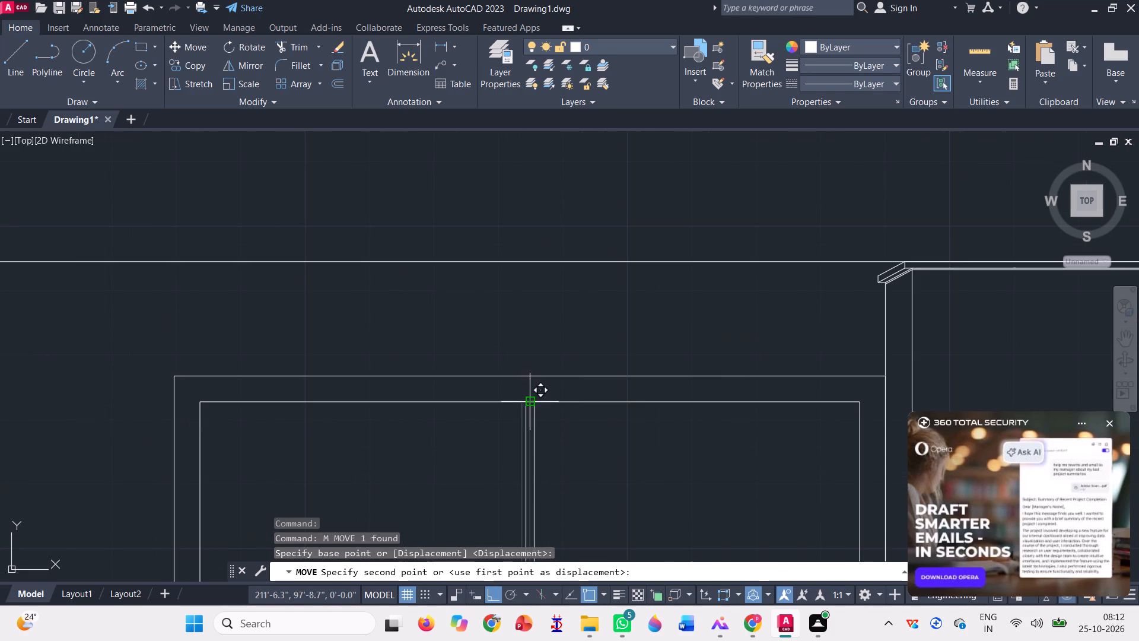
scroll(534, 404, "up", 3)
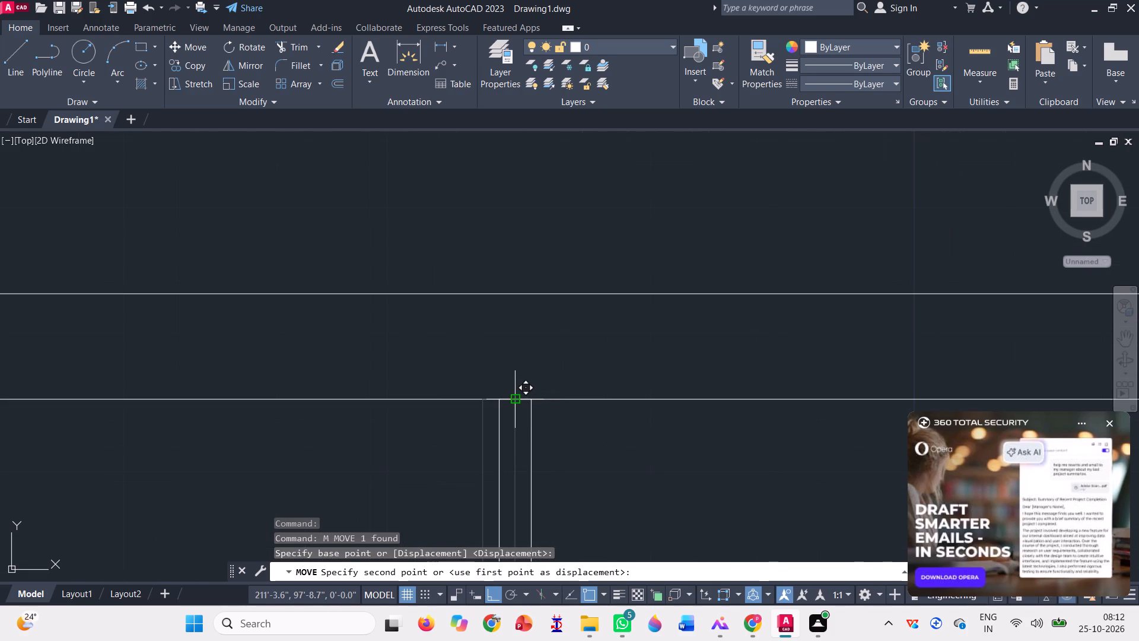
left_click(519, 401)
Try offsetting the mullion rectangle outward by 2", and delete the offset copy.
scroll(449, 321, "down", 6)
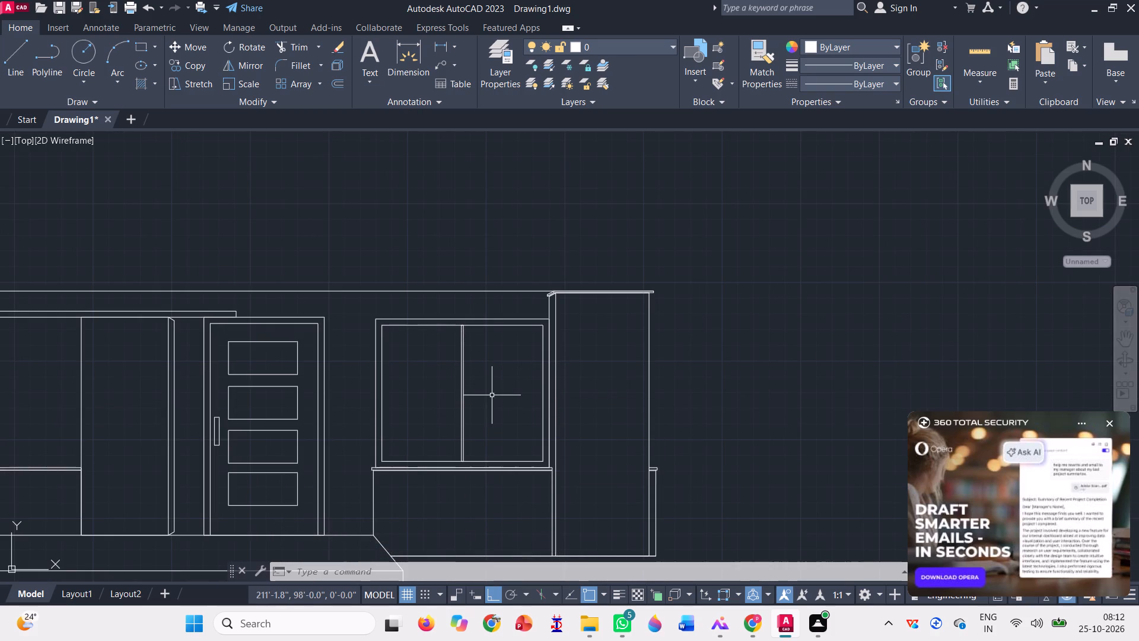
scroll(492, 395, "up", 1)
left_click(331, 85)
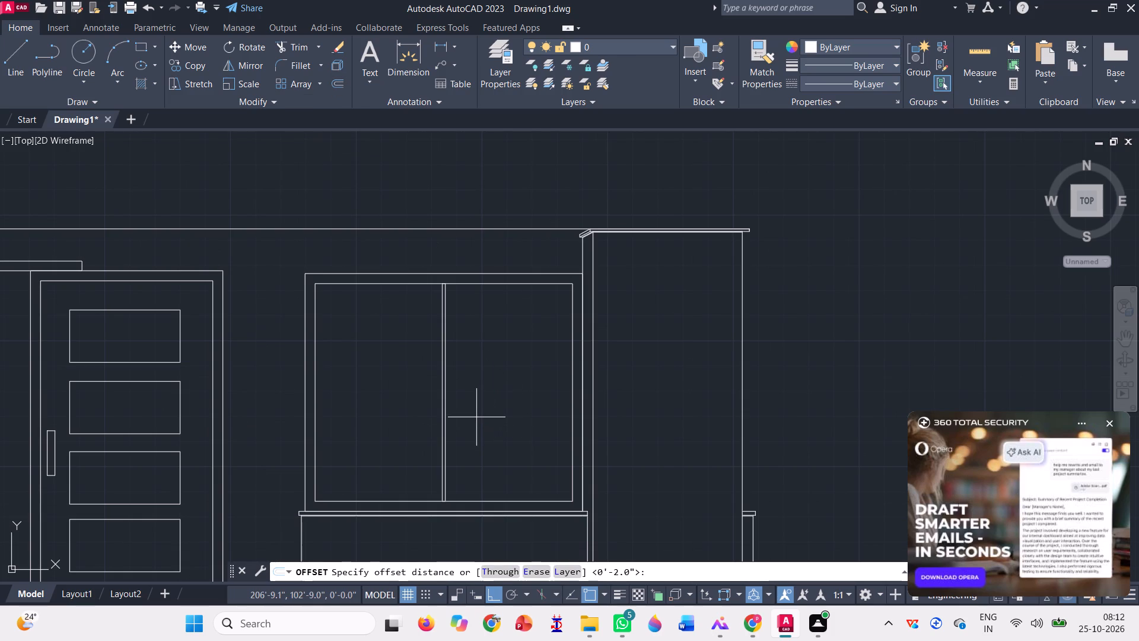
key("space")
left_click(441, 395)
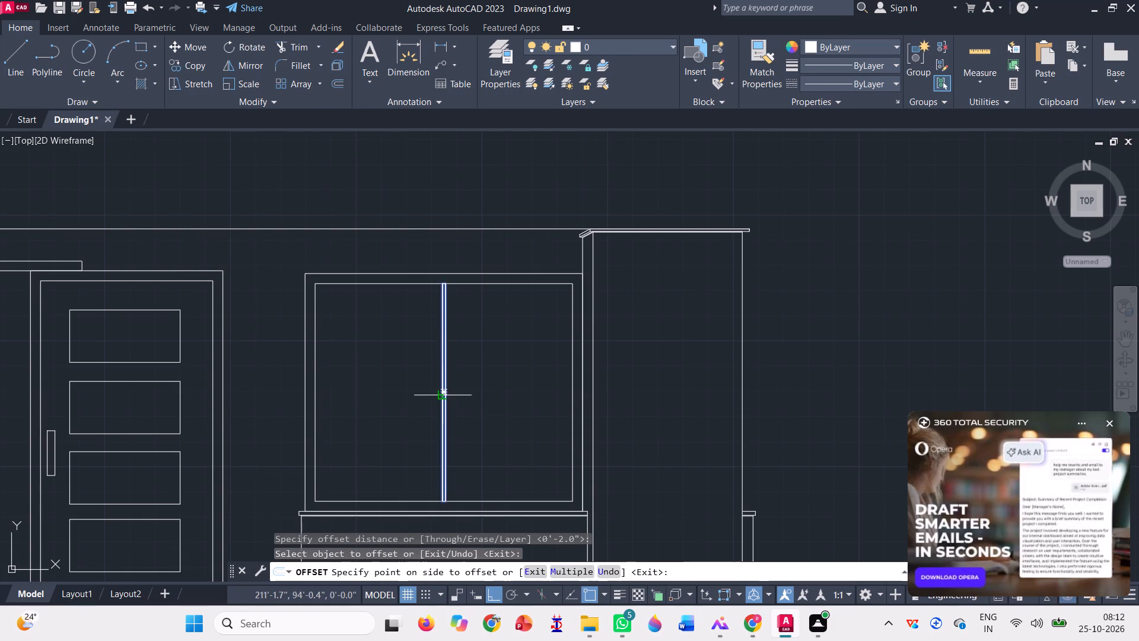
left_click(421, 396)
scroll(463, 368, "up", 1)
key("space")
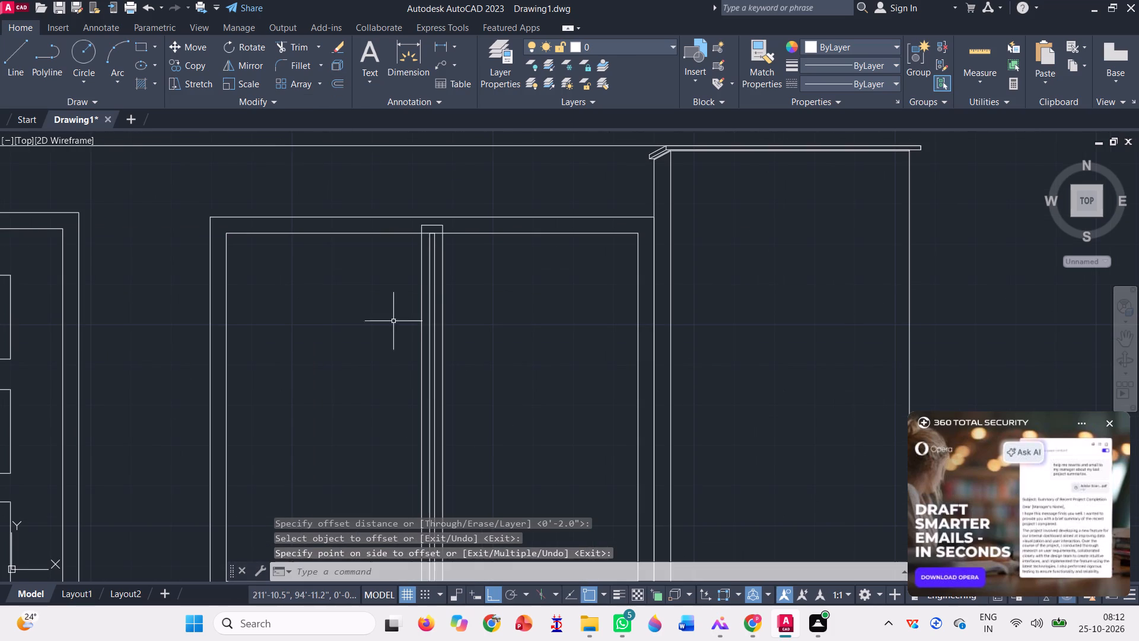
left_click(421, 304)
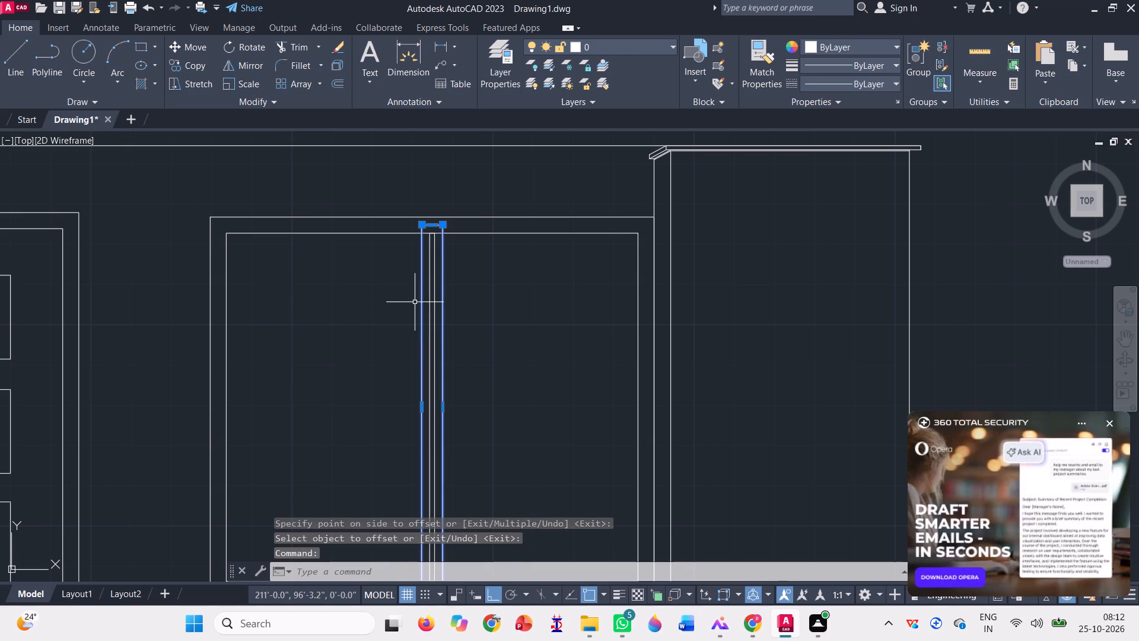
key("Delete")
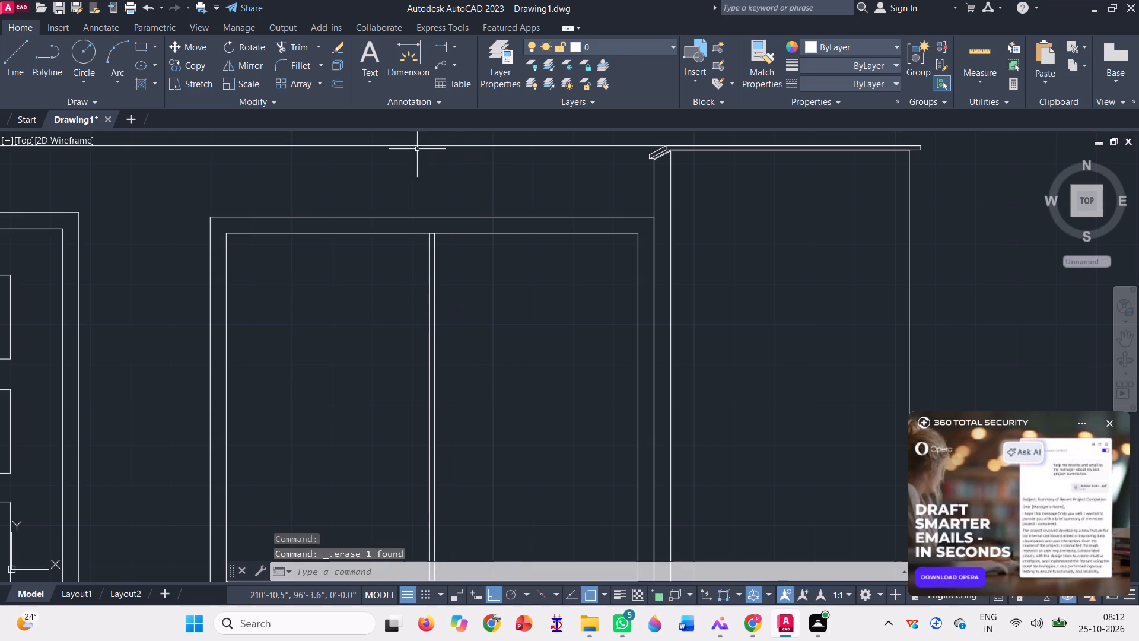
Offset the mullion rectangle outward by 1".
left_click(338, 81)
type("0'1\"")
key("Return")
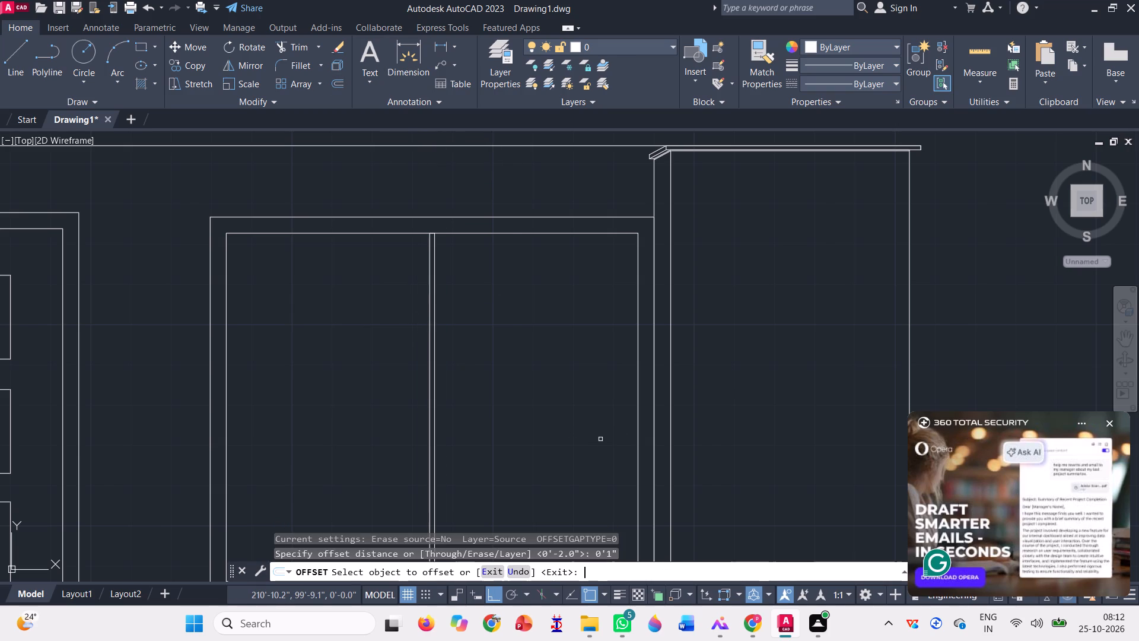
left_click(437, 289)
left_click(472, 291)
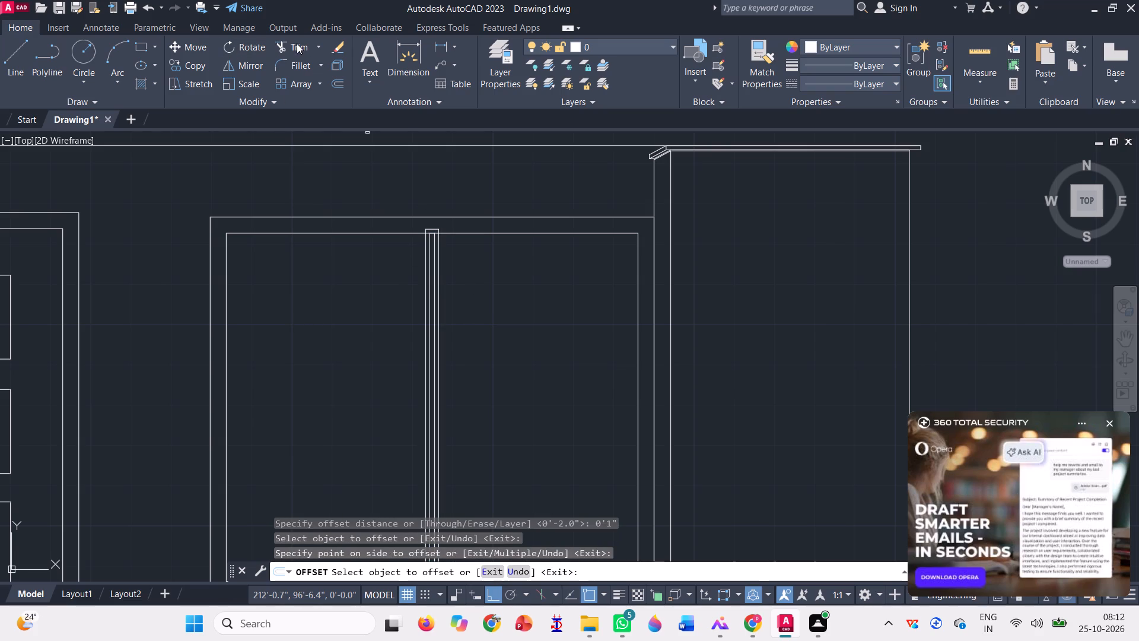
Trim the mullion outline above the inner window frame's top edge and remove the original inner mullion rectangle's sides and top.
left_click(297, 42)
scroll(430, 218, "up", 4)
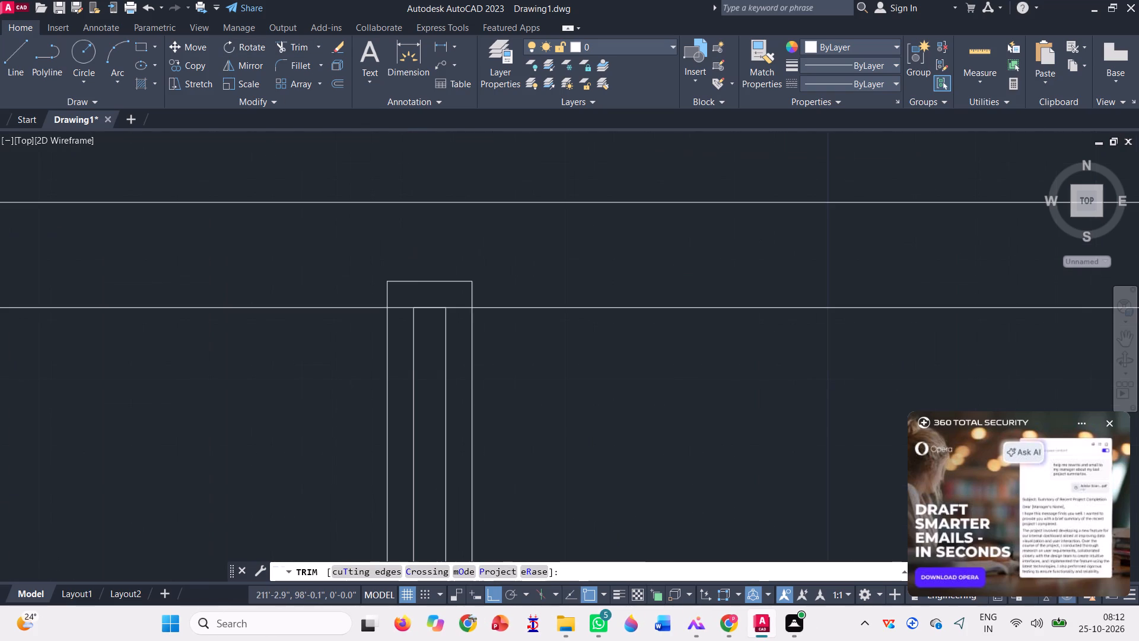
left_click(376, 290)
left_click(506, 284)
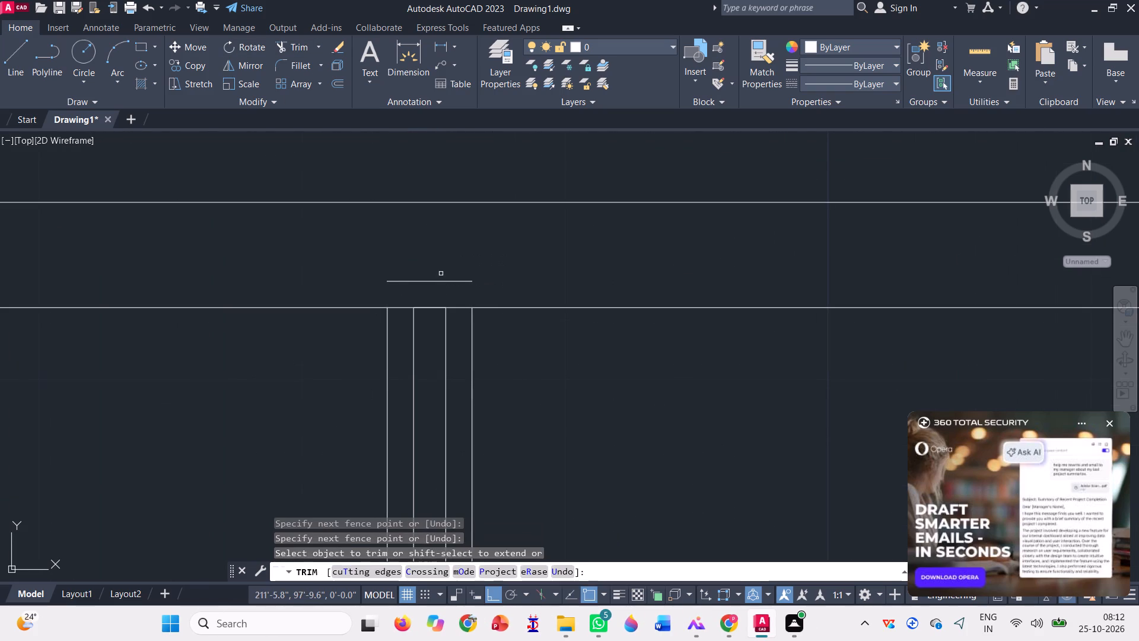
left_click(438, 276)
left_click(438, 285)
left_click(412, 327)
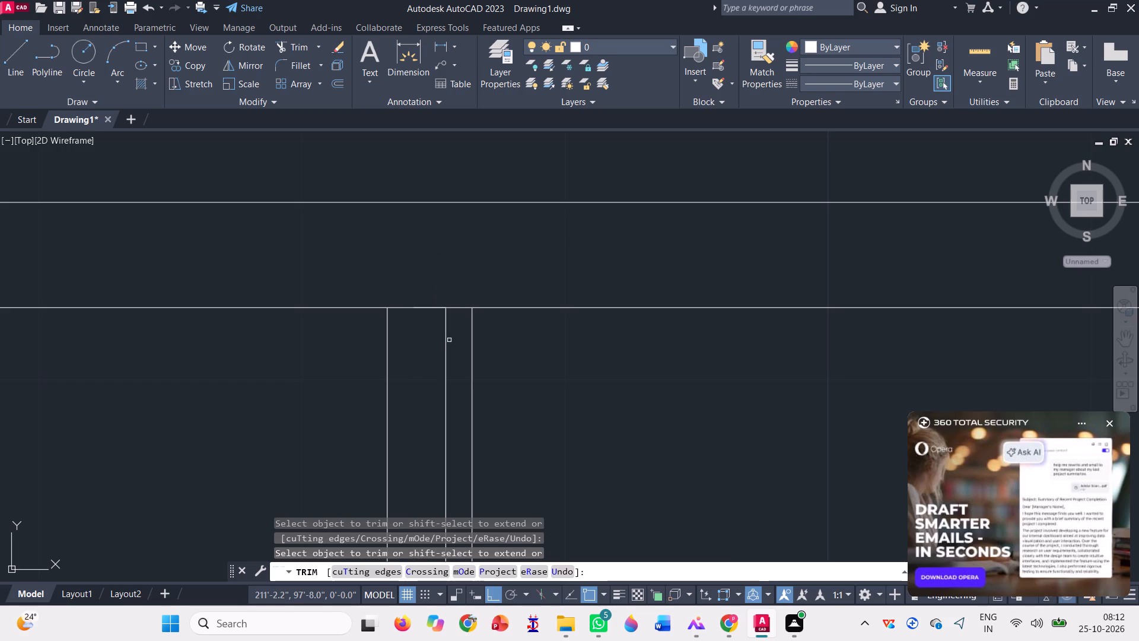
left_click(450, 340)
left_click(433, 332)
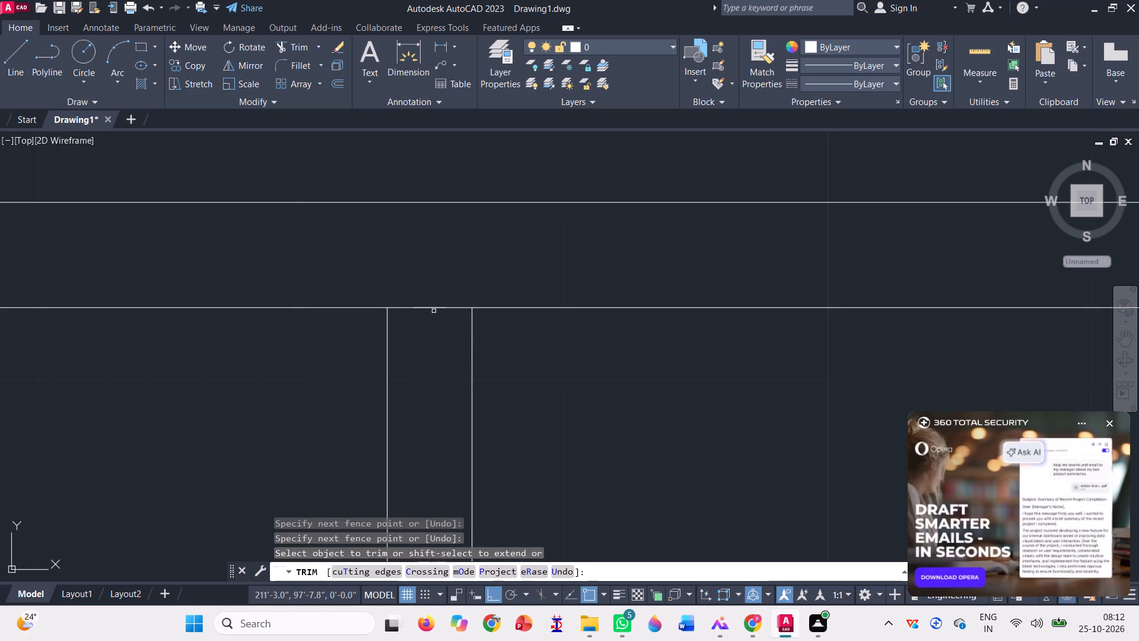
left_click(431, 306)
Trim the mullion outline below the inner window frame's bottom edge and remove the original mullion's leftover bottom segment.
scroll(444, 288, "down", 5)
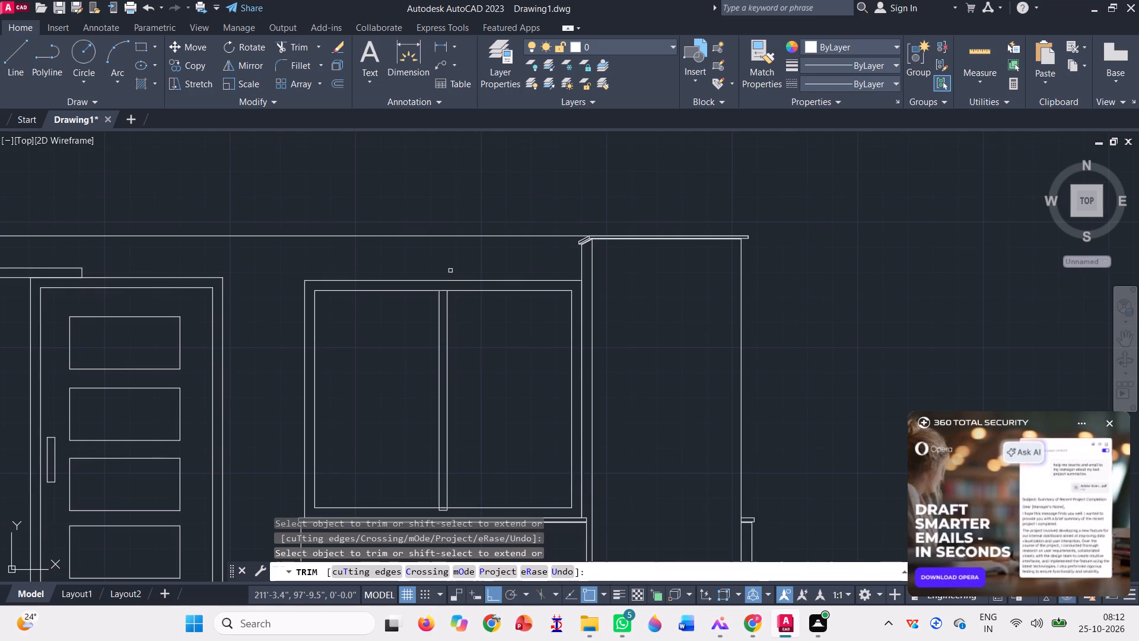
scroll(441, 312, "down", 1)
scroll(439, 442, "up", 7)
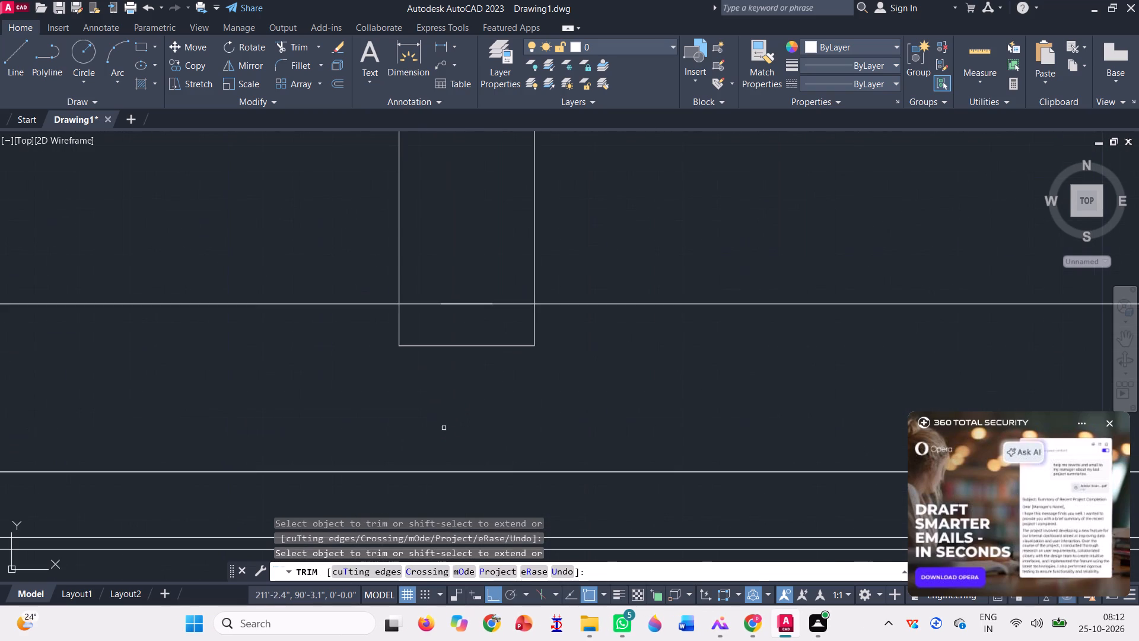
left_click(375, 347)
left_click(596, 331)
left_click(453, 345)
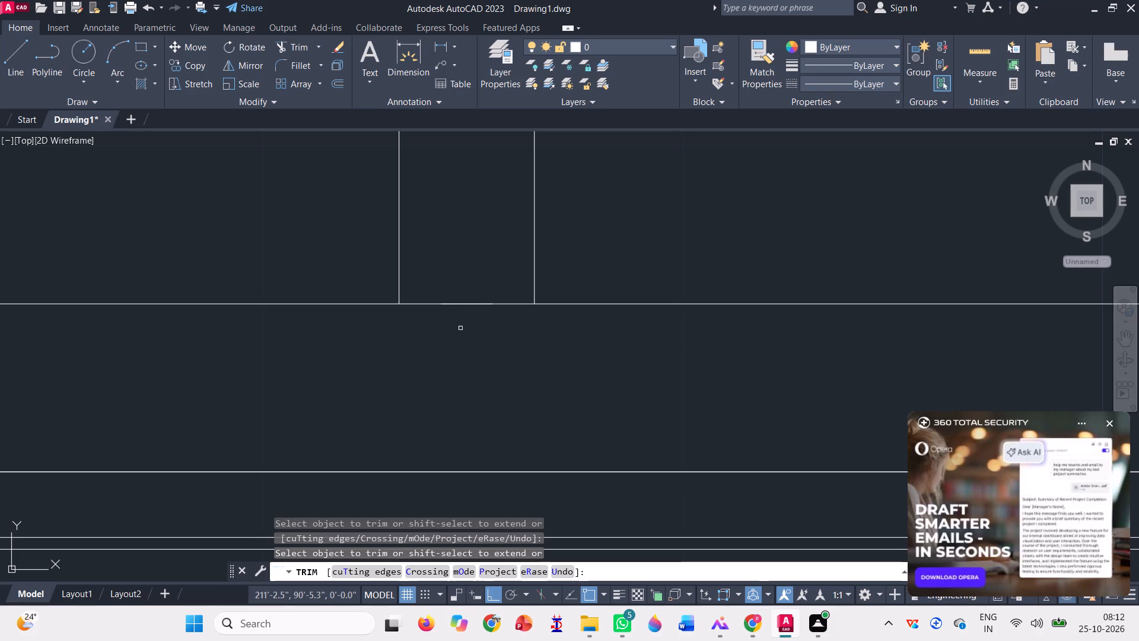
left_click(462, 305)
scroll(458, 356, "down", 2)
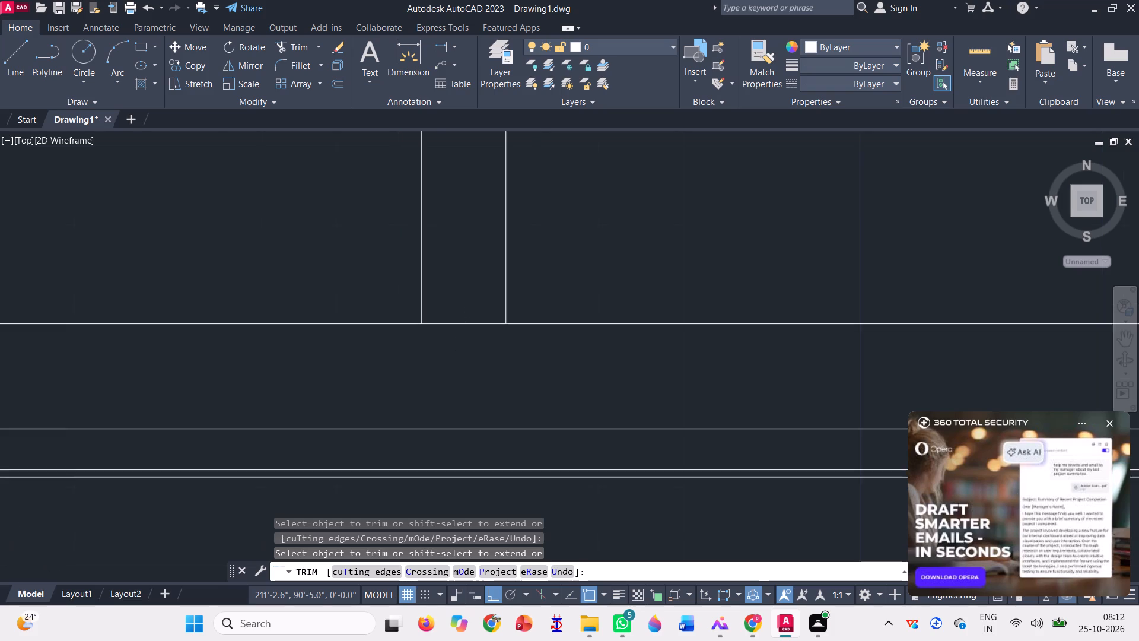
scroll(427, 367, "down", 4)
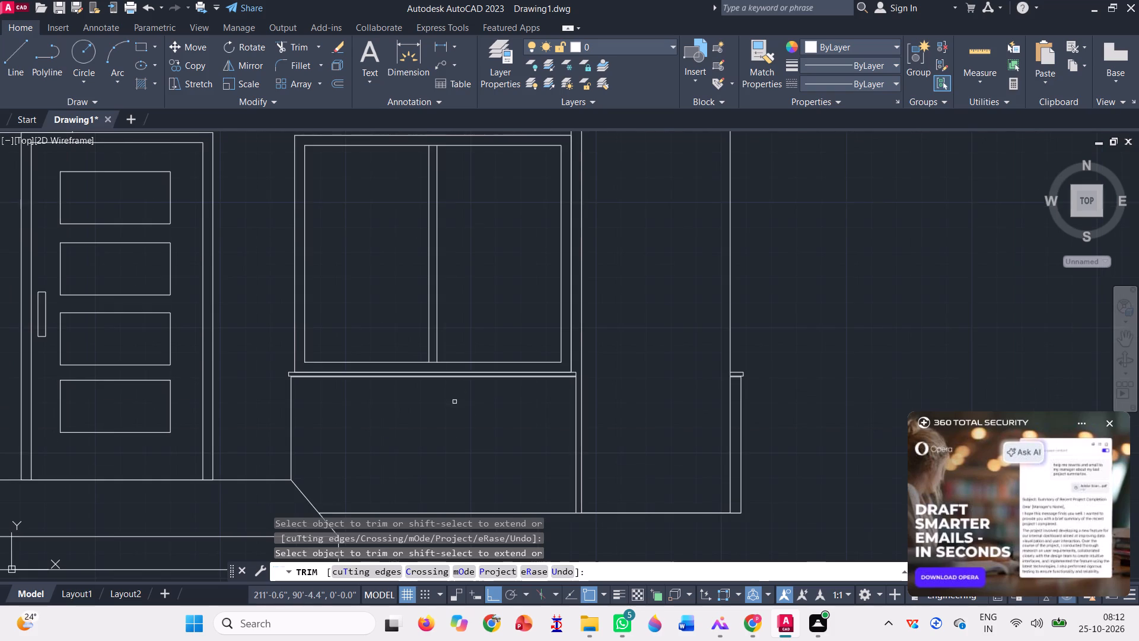
scroll(454, 402, "down", 1)
key("space")
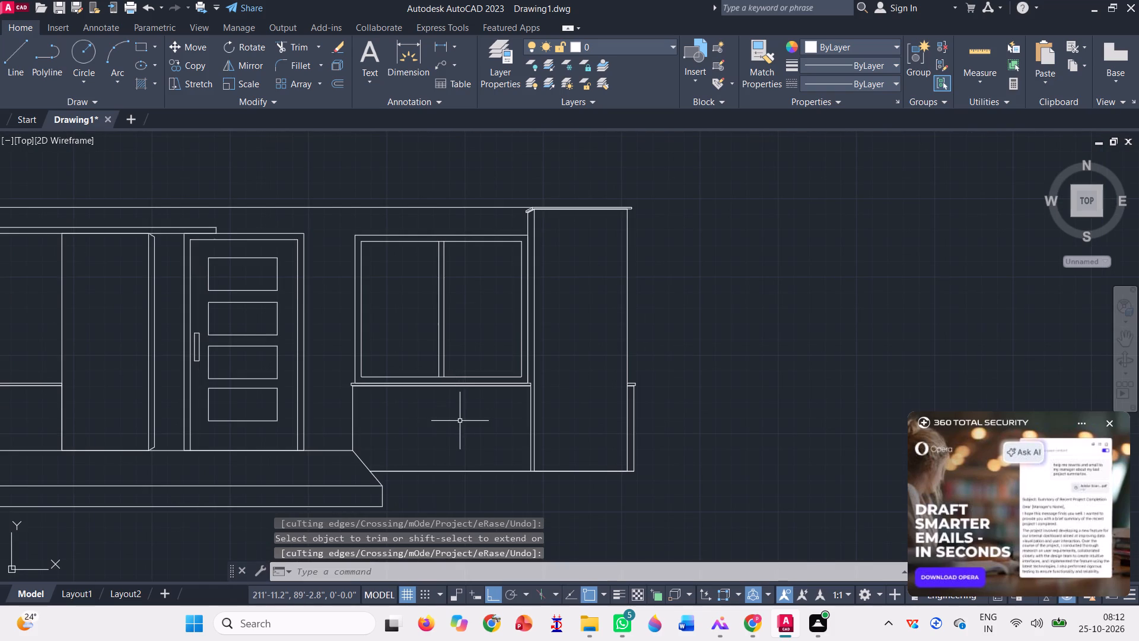
Draw a thin horizontal band rectangle above the window, from the right column's near edge to beyond the window frame's far side.
scroll(460, 421, "down", 1)
scroll(474, 283, "up", 1)
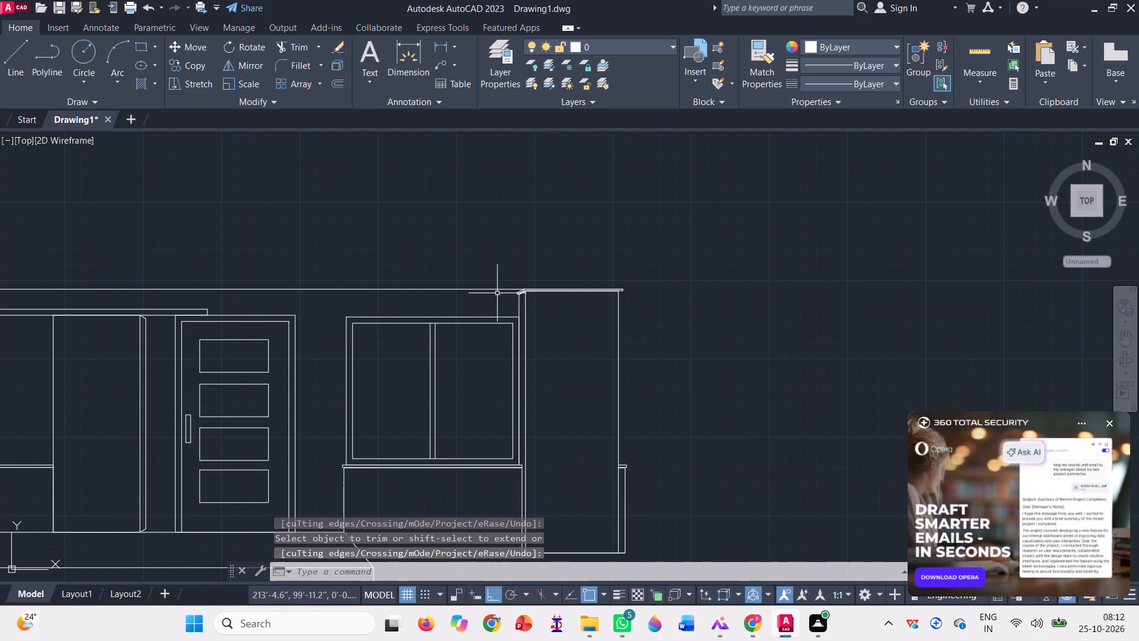
left_click(140, 46)
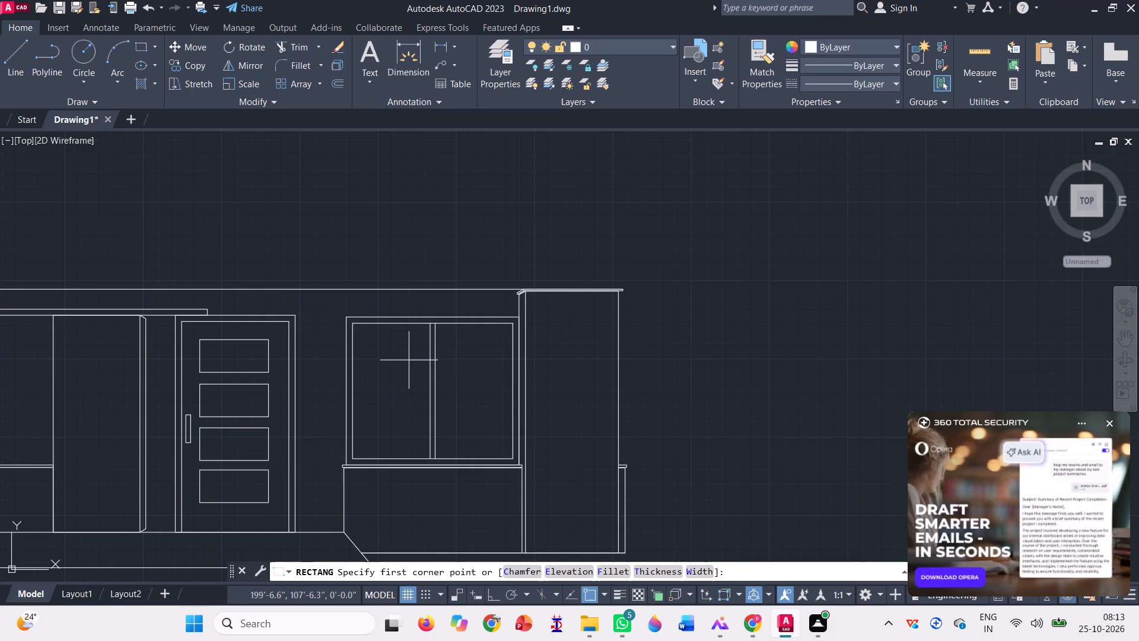
scroll(512, 290, "up", 3)
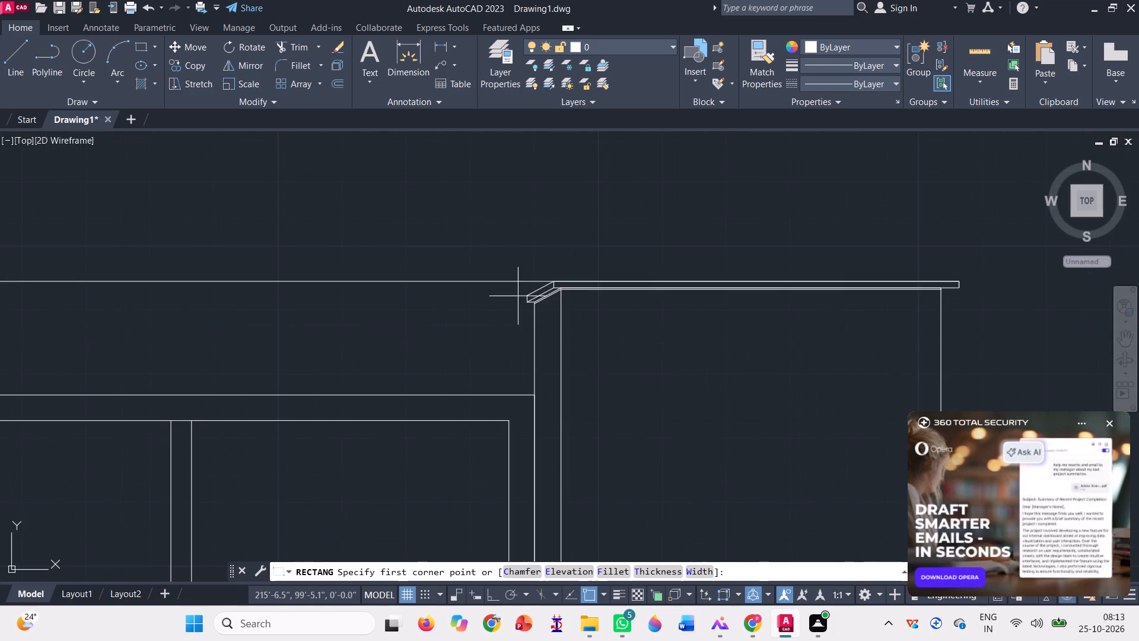
scroll(552, 344, "up", 2)
left_click(506, 389)
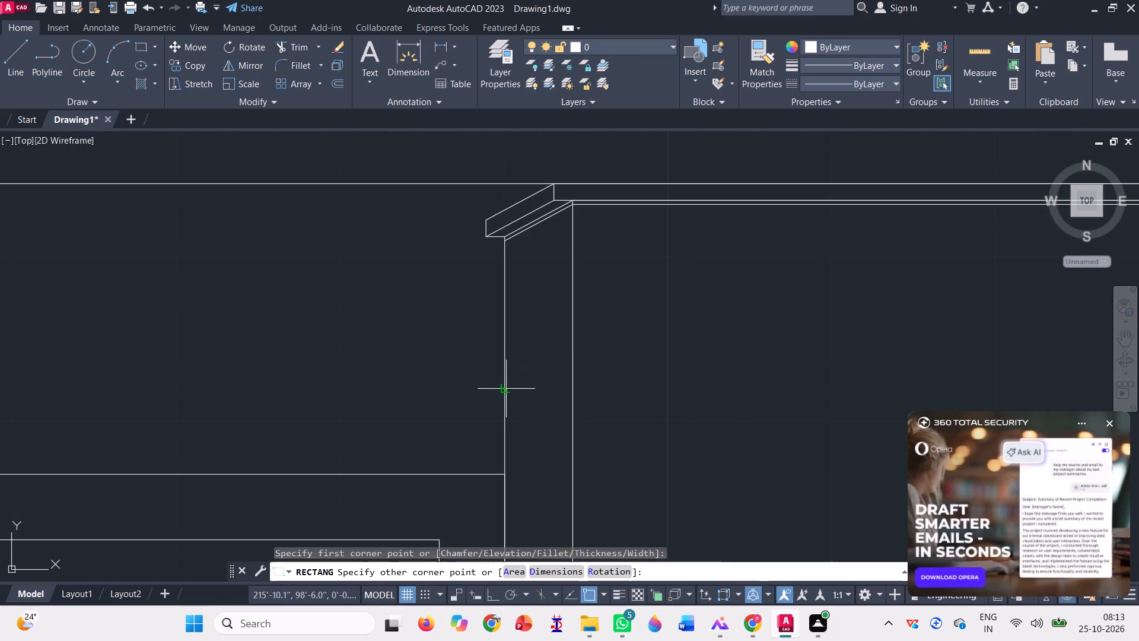
scroll(571, 345, "down", 3)
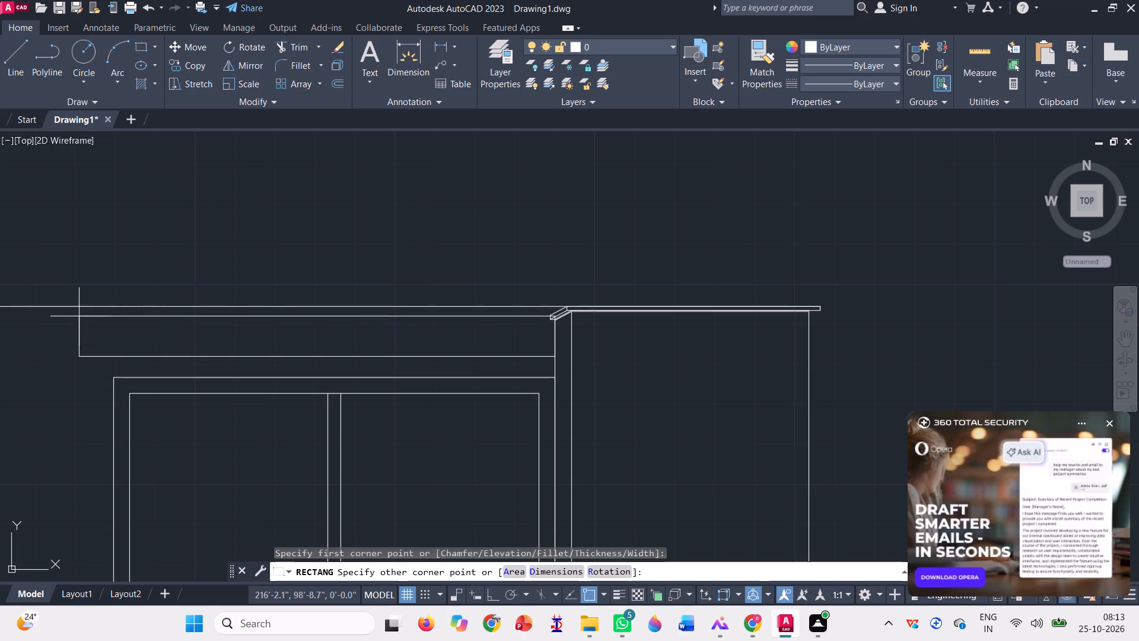
scroll(393, 359, "down", 1)
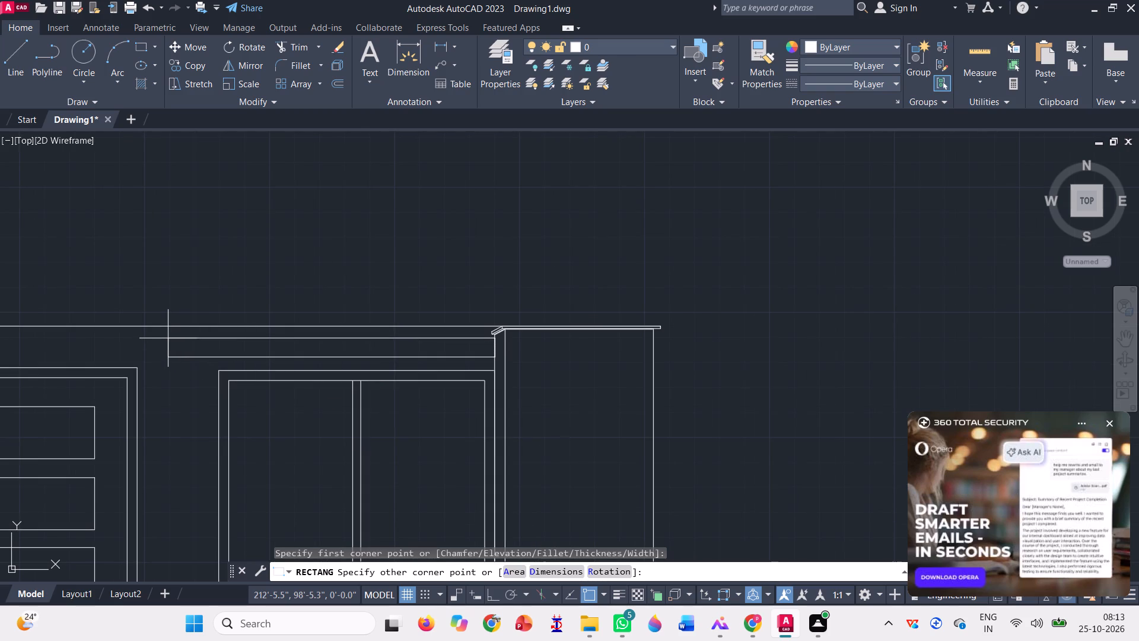
left_click(168, 338)
Move the long horizontal beam above the door sideways until its right end reaches the door frame's outer right edge.
scroll(502, 373, "down", 1)
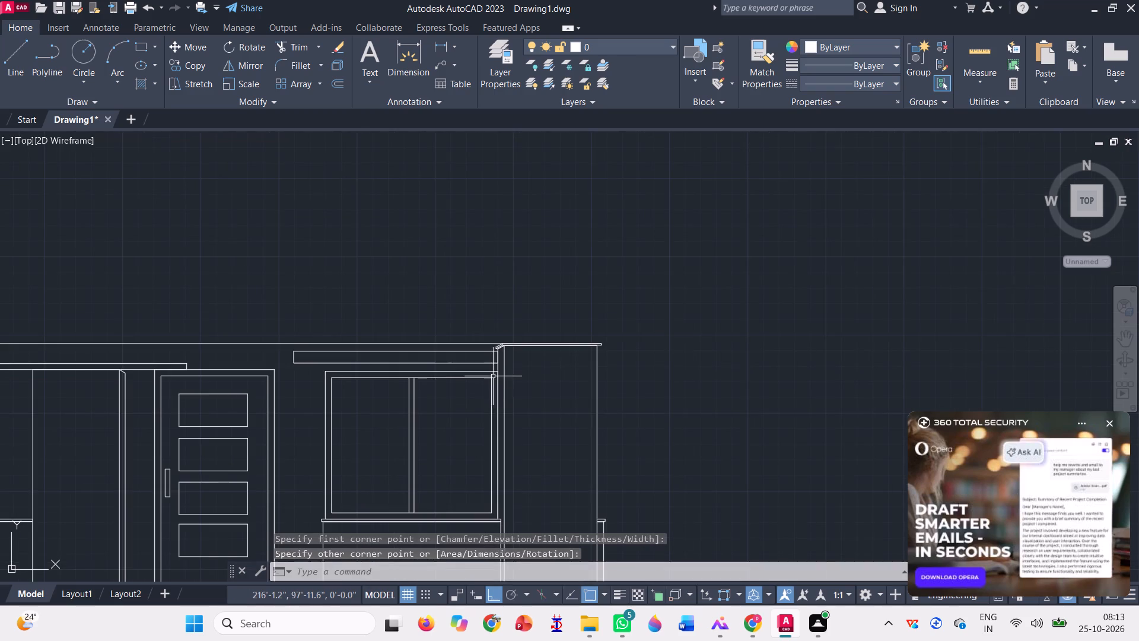
scroll(532, 363, "down", 1)
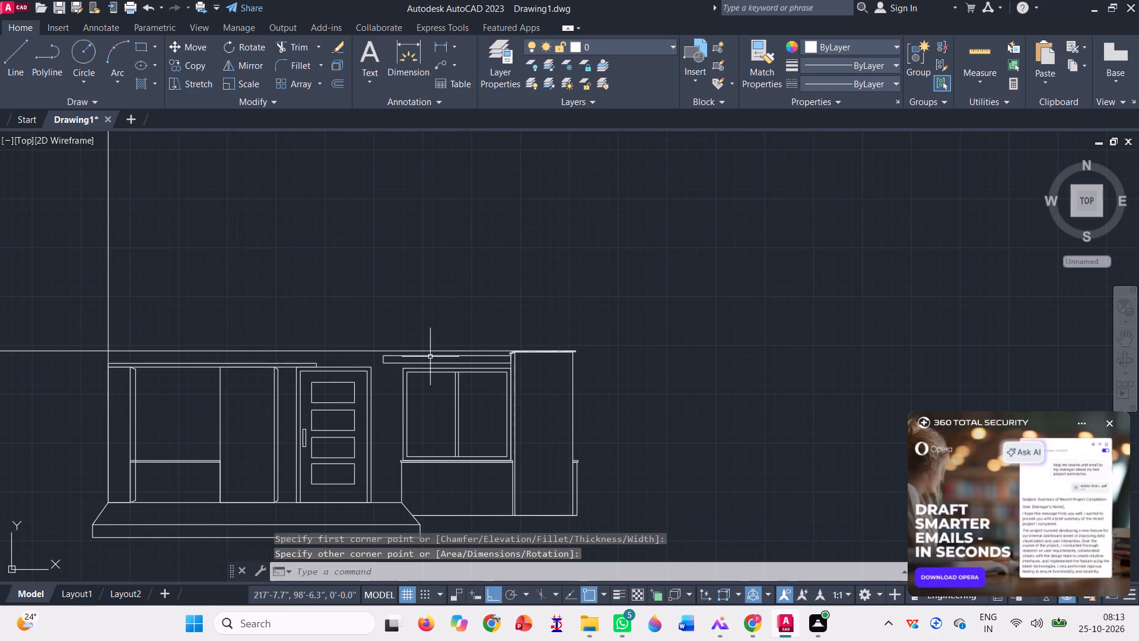
scroll(430, 355, "up", 1)
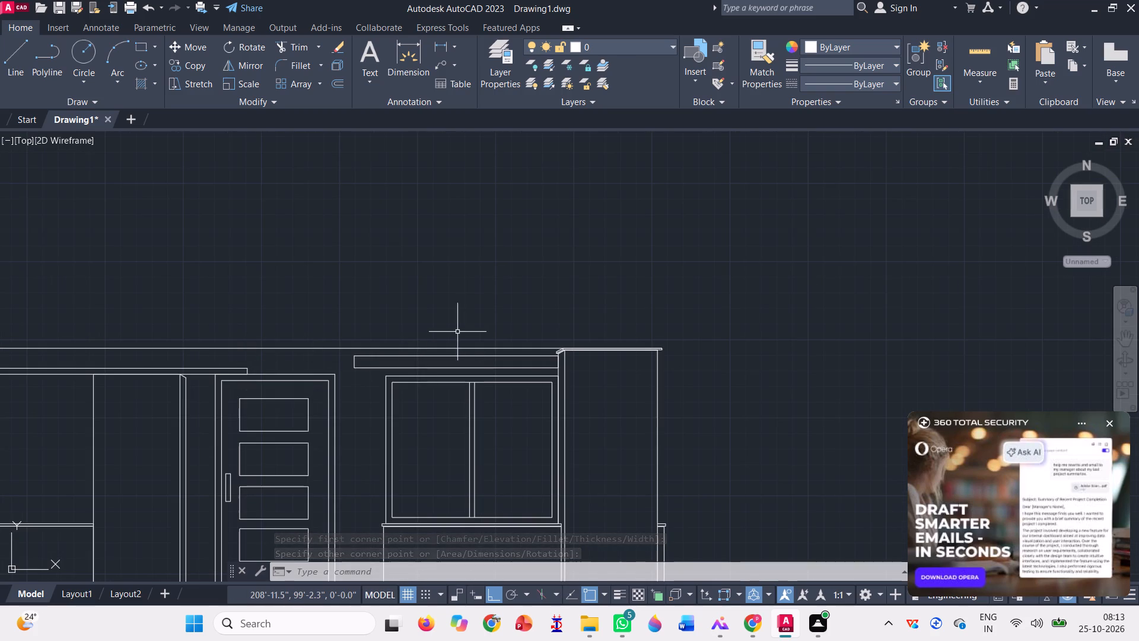
scroll(481, 332, "down", 1)
key("m")
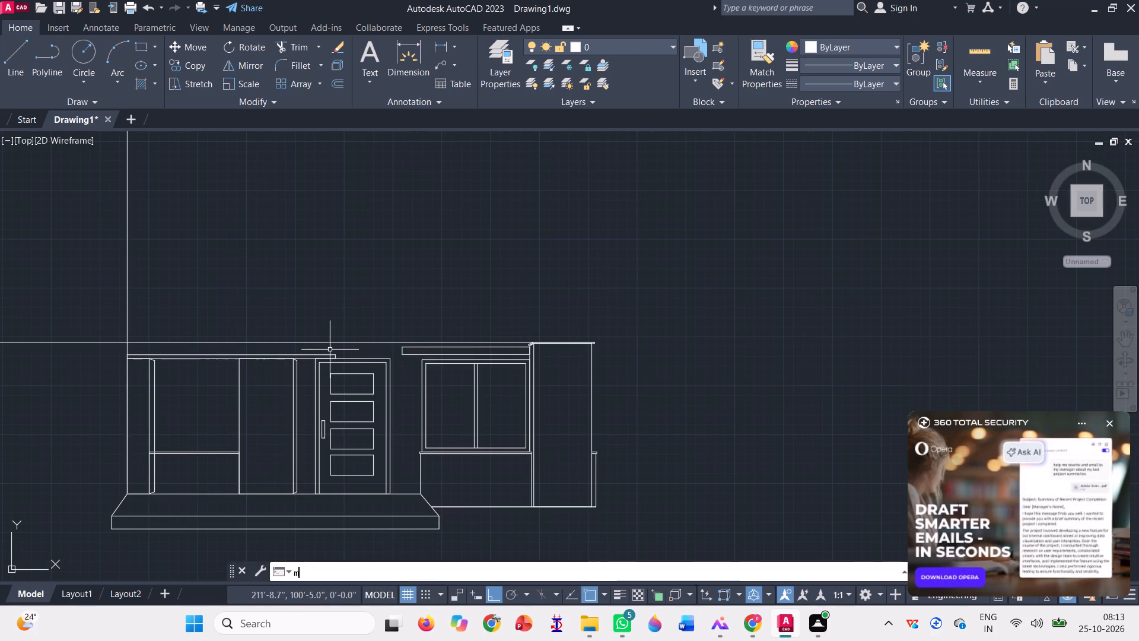
key("Return")
scroll(304, 355, "up", 3)
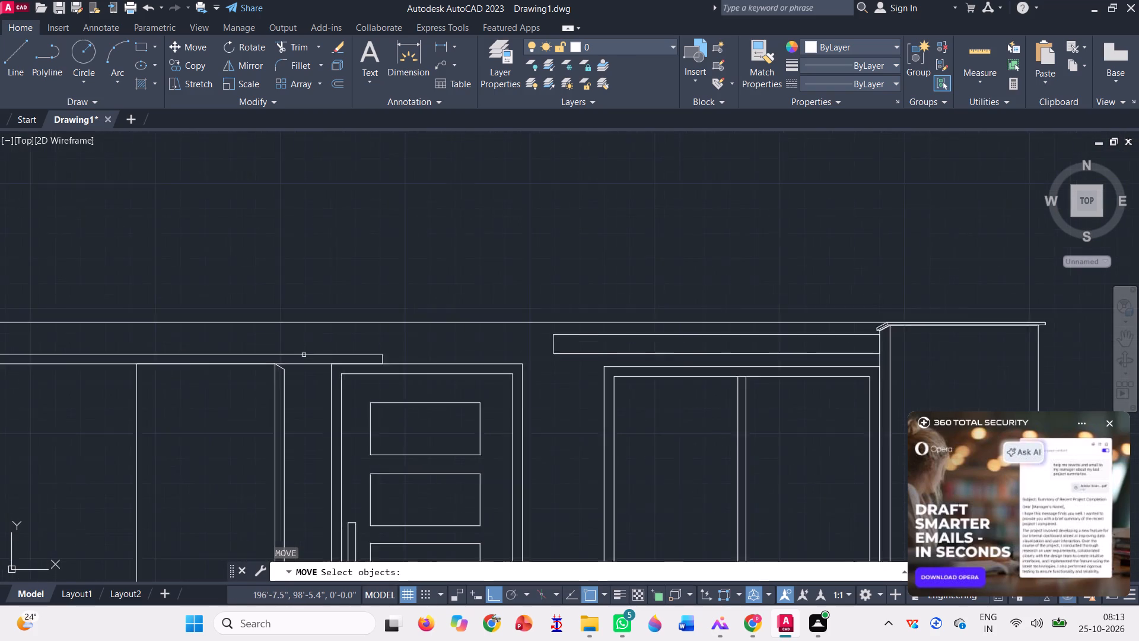
left_click(310, 356)
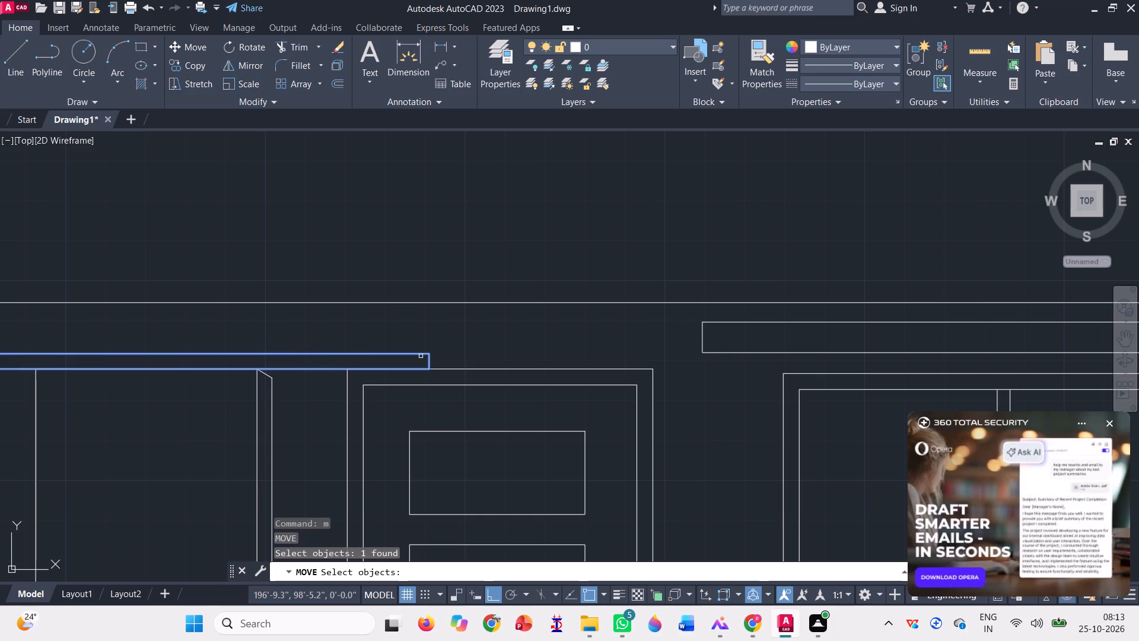
key("space")
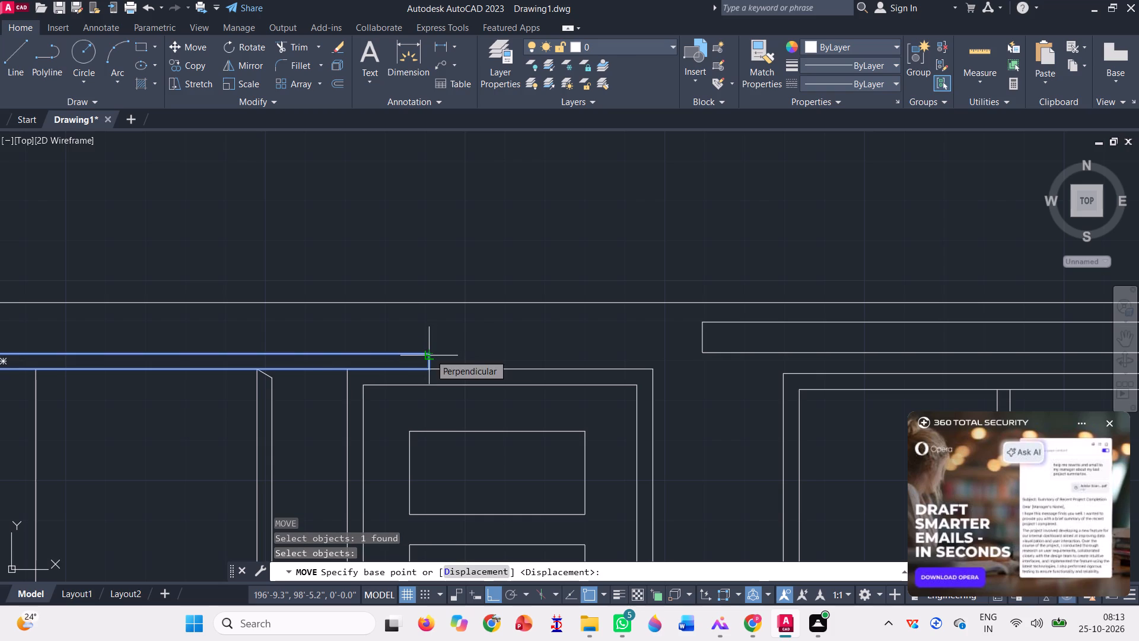
scroll(426, 348, "up", 3)
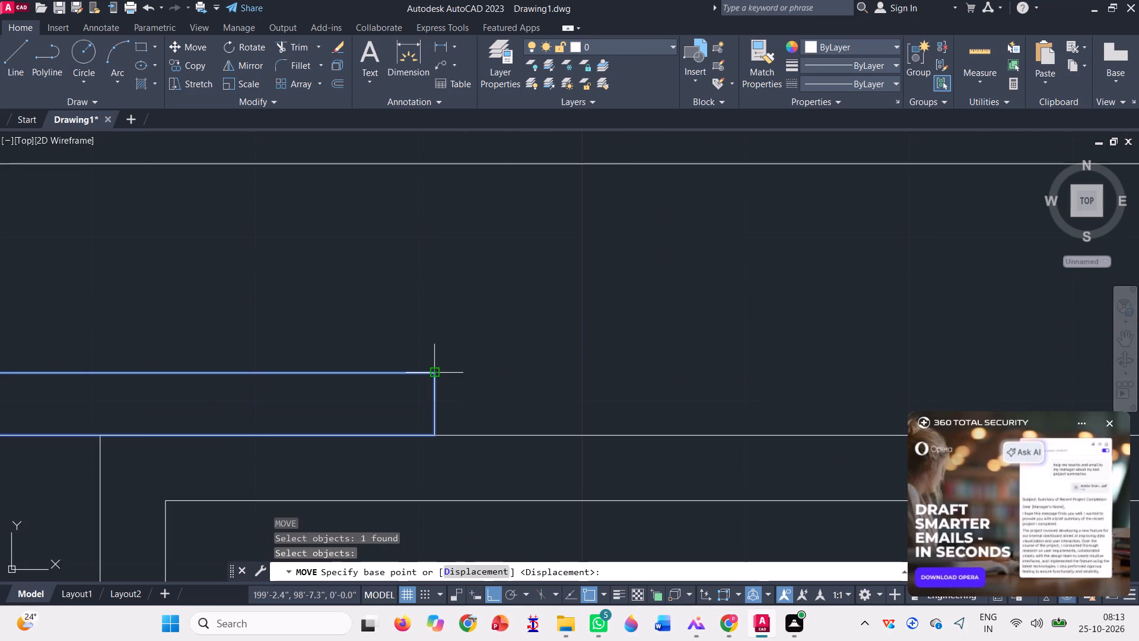
left_click(433, 369)
scroll(433, 369, "down", 2)
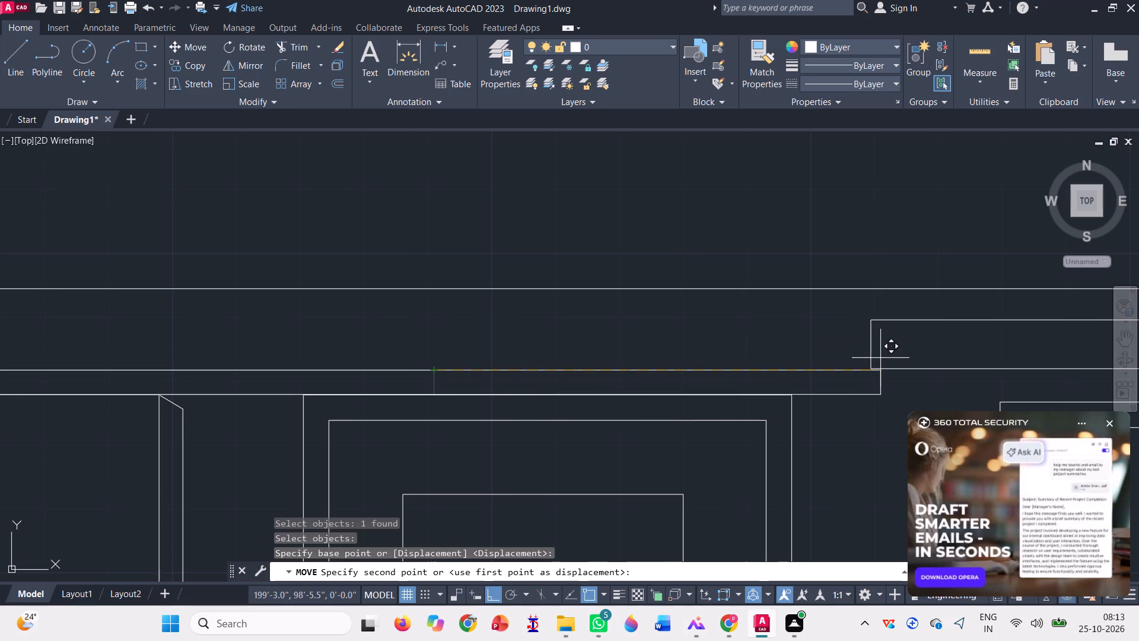
scroll(749, 345, "down", 1)
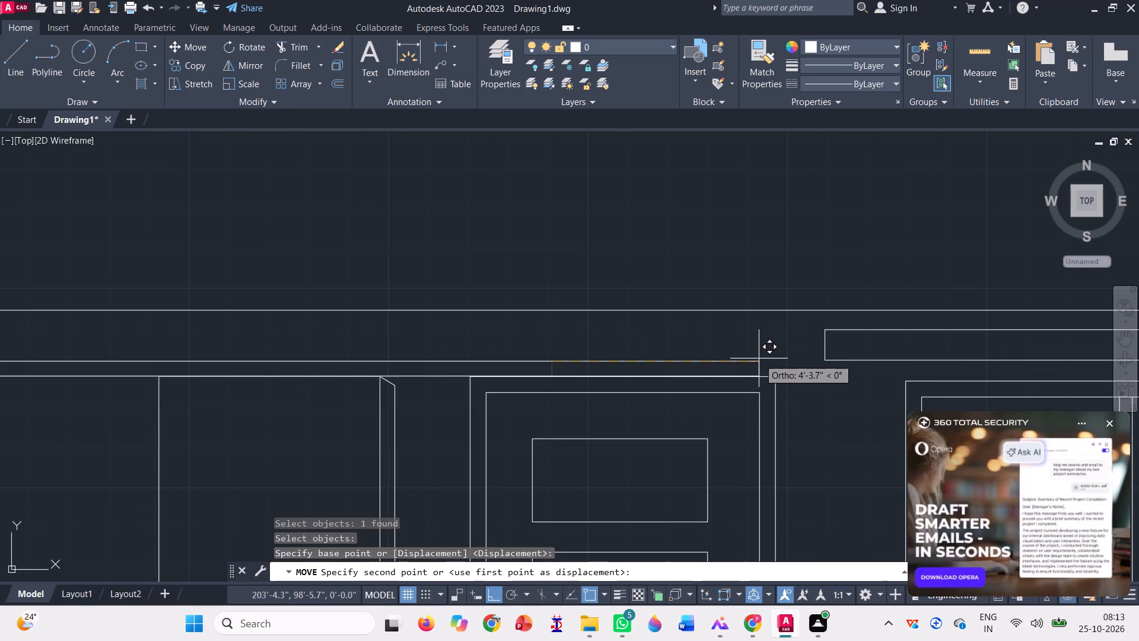
left_click(776, 363)
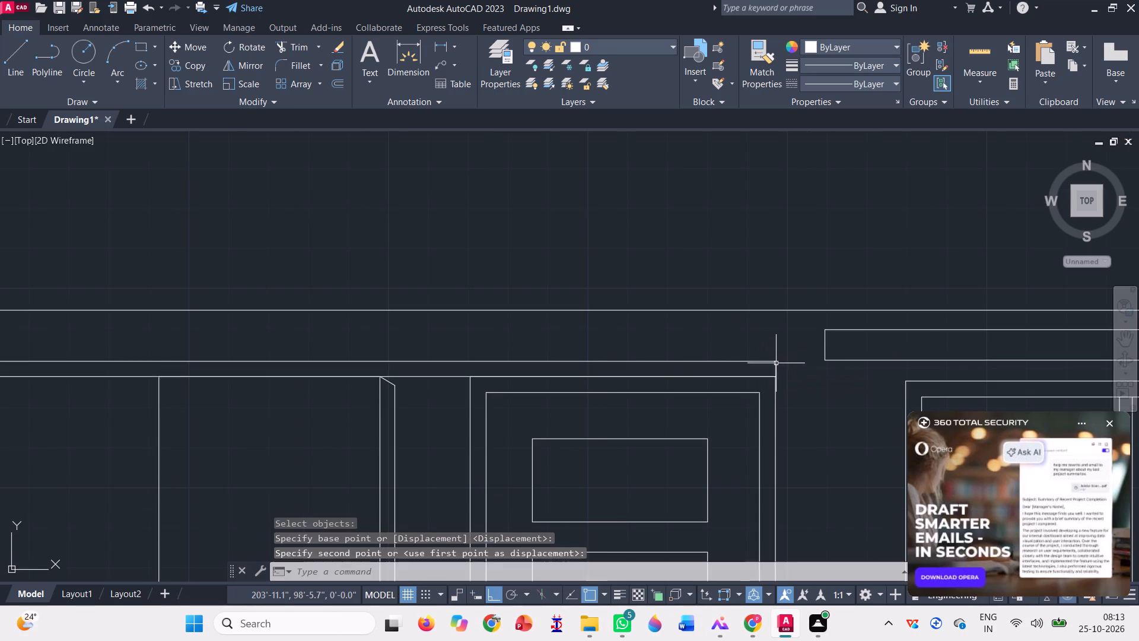
Move the beam again by its lower right corner so it snaps exactly onto the door frame's outer top right corner.
scroll(787, 378, "up", 3)
left_click(783, 371)
left_click(640, 283)
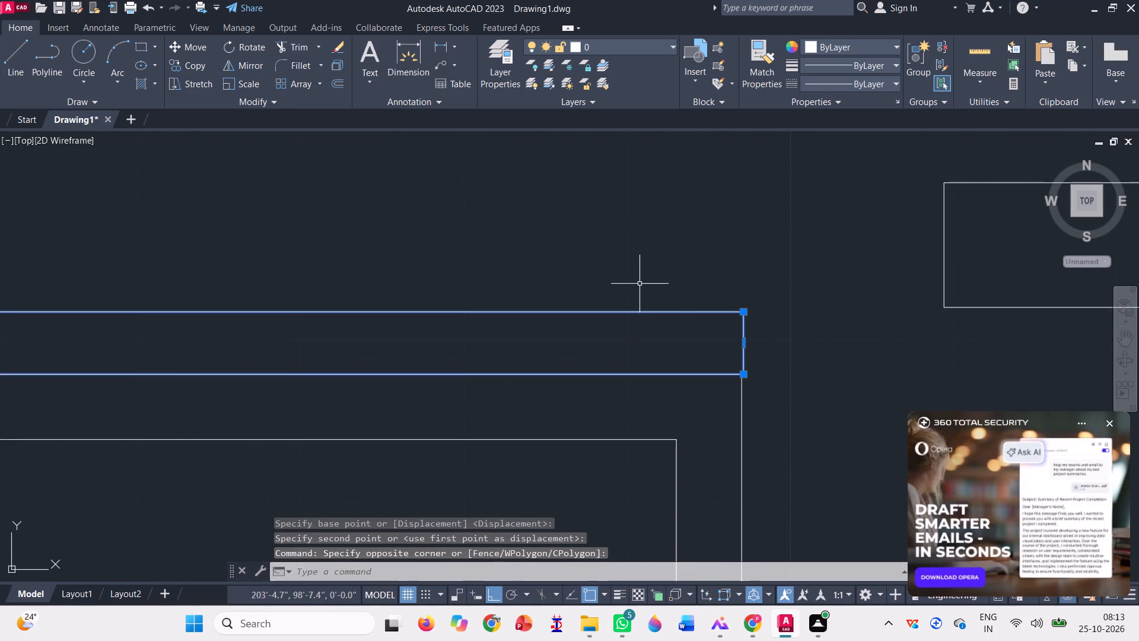
key("comma")
key("BackSpace")
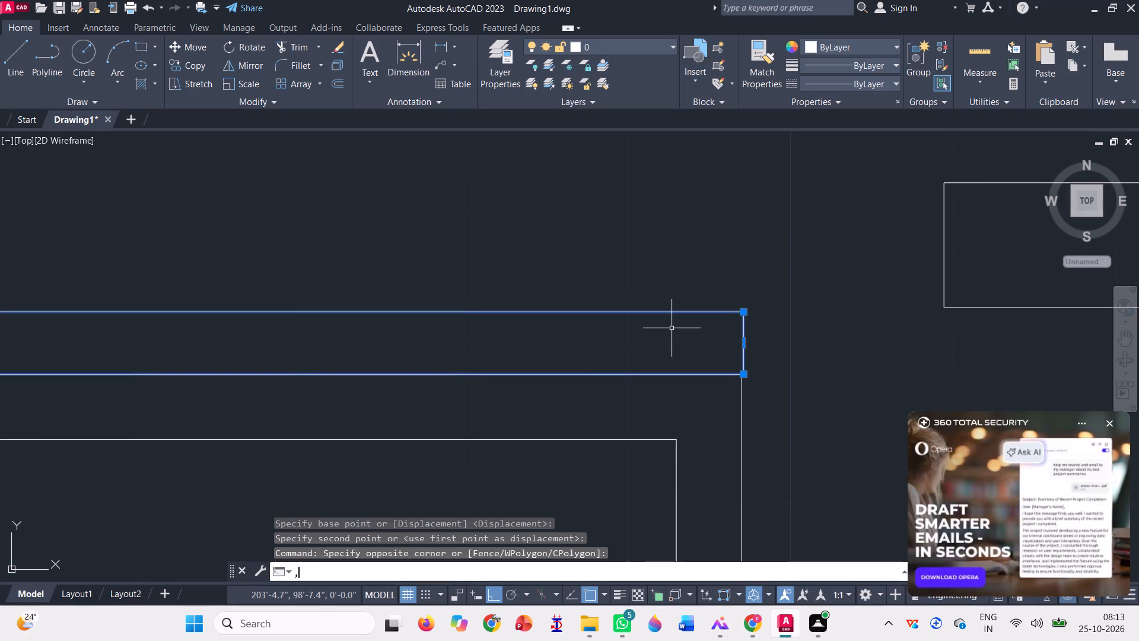
type("m")
key("space")
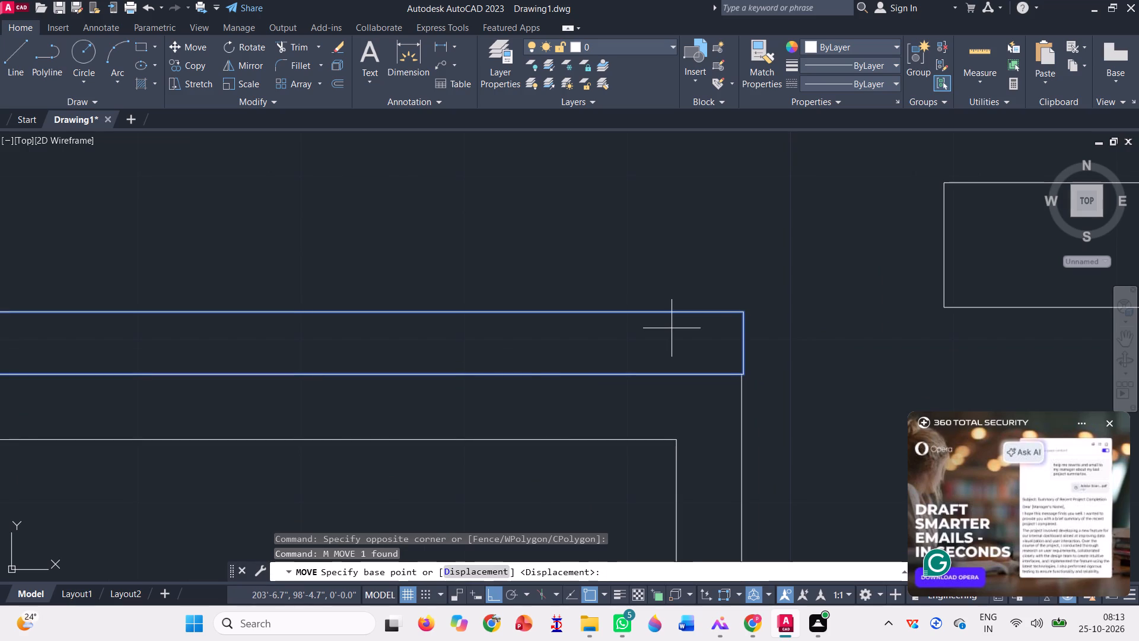
scroll(758, 396, "up", 3)
scroll(695, 329, "up", 2)
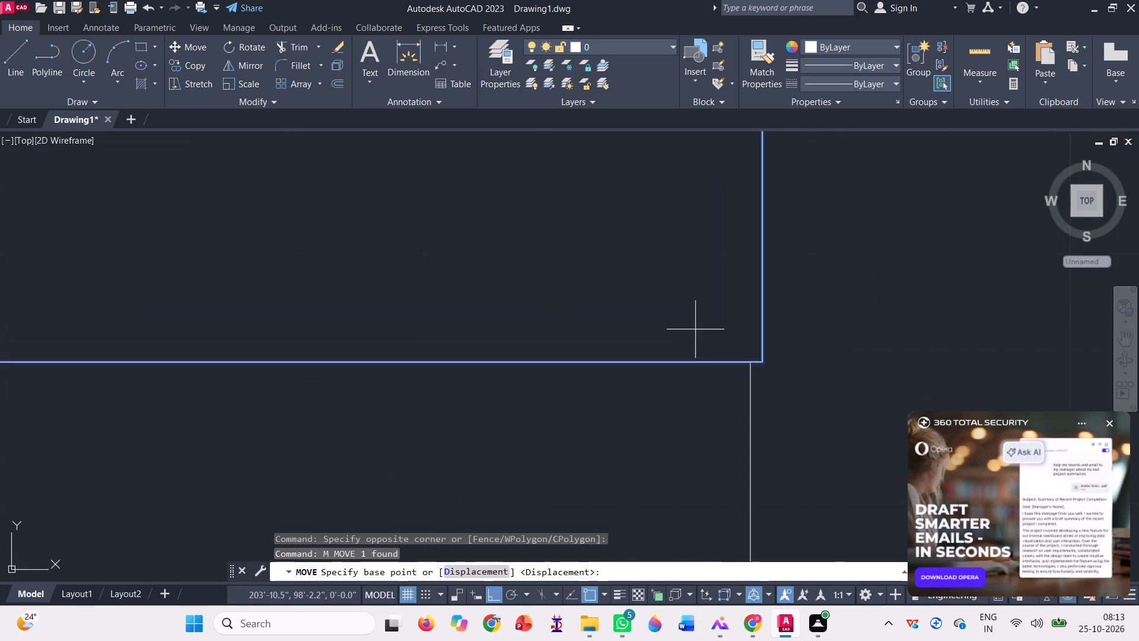
scroll(695, 329, "up", 1)
left_click(804, 377)
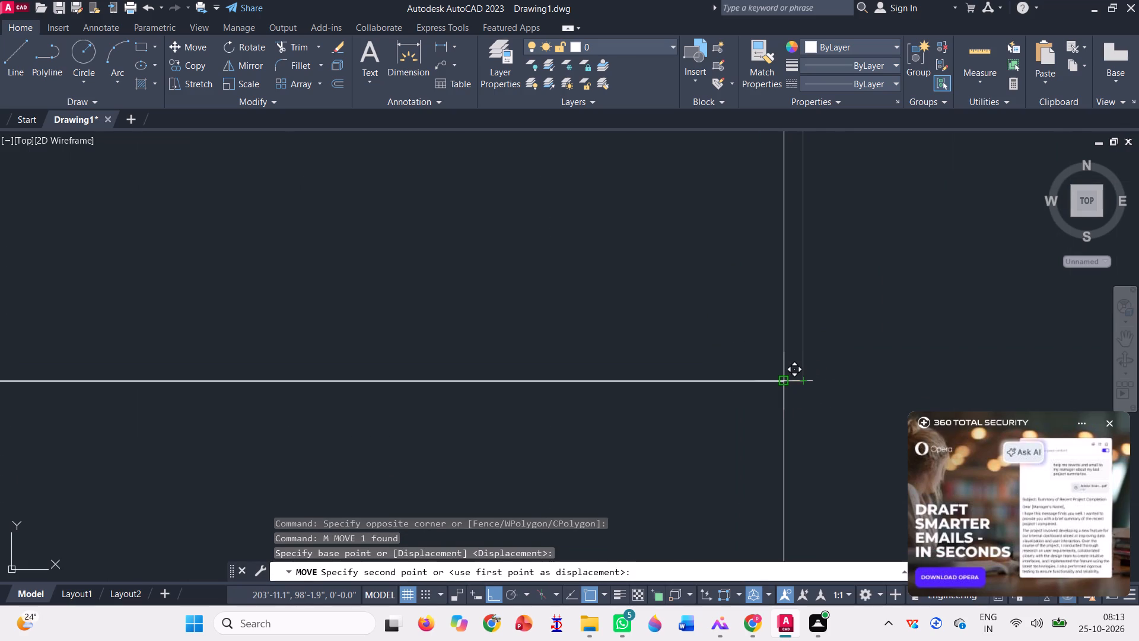
left_click(782, 379)
Draw a longer beam rectangle from the leftmost column's outer top corner to the existing beam's upper corner above the door frame's far edge.
scroll(718, 408, "down", 10)
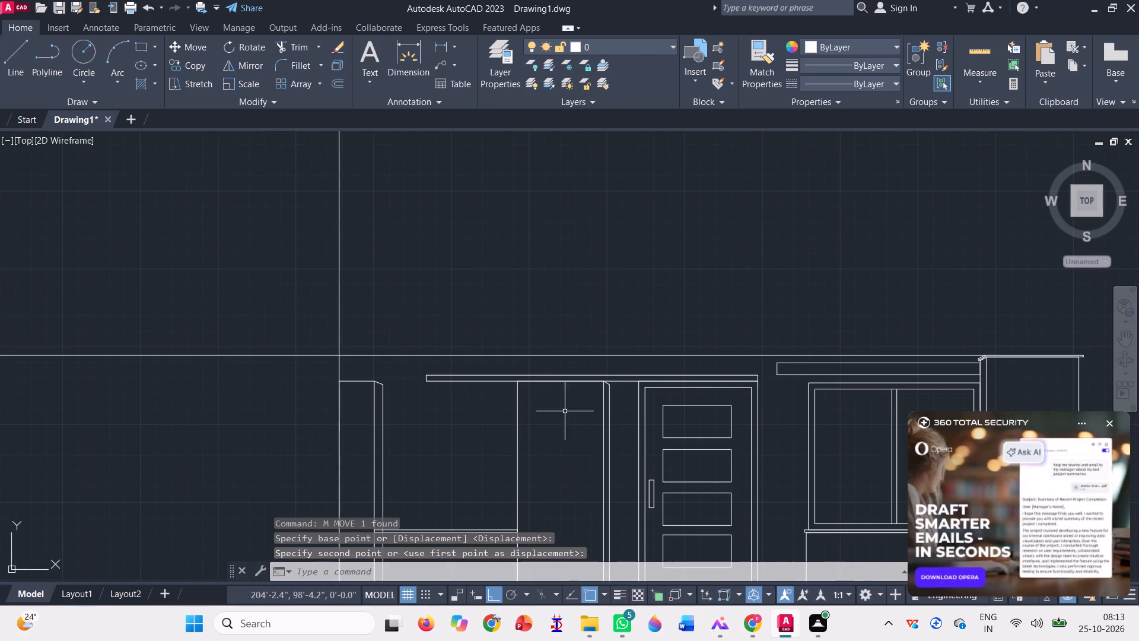
left_click(144, 43)
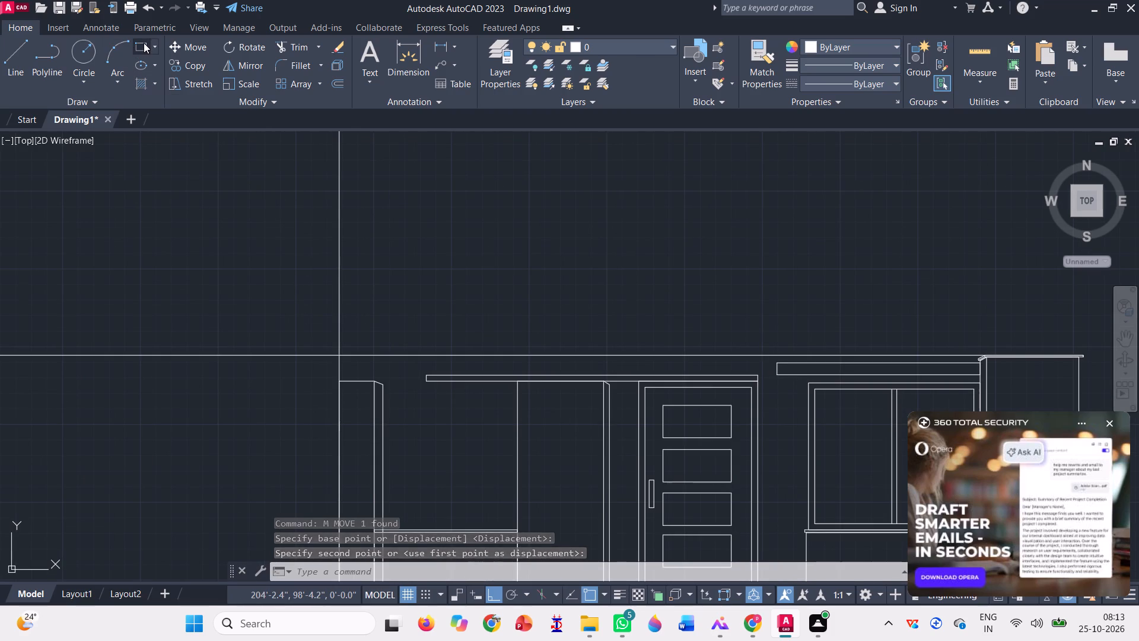
scroll(333, 375, "up", 3)
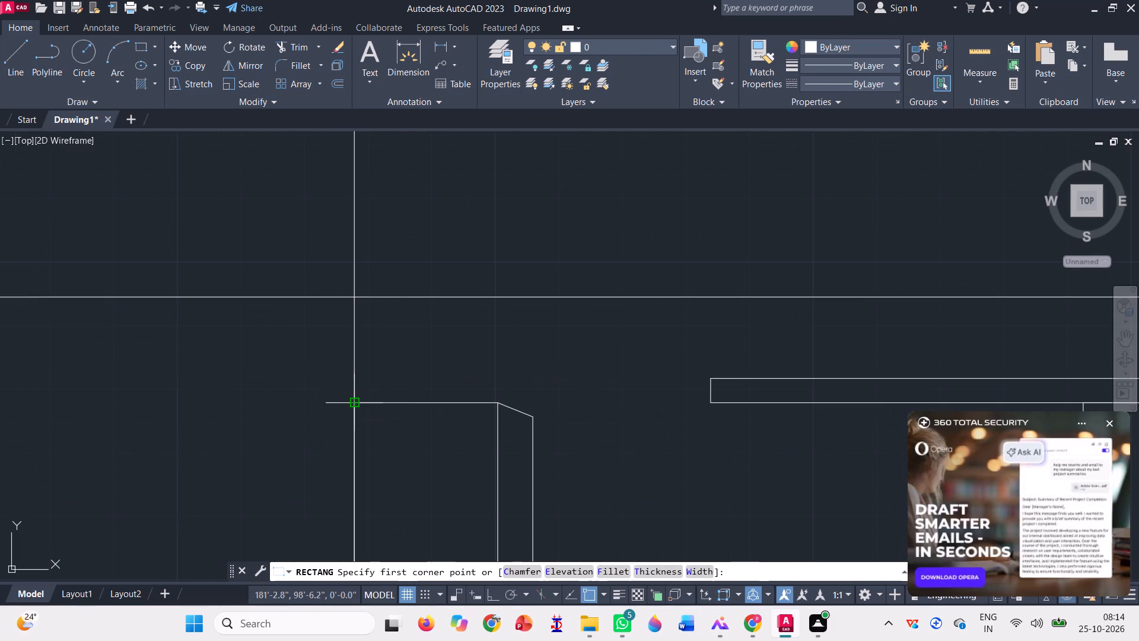
left_click(357, 402)
scroll(168, 415, "down", 2)
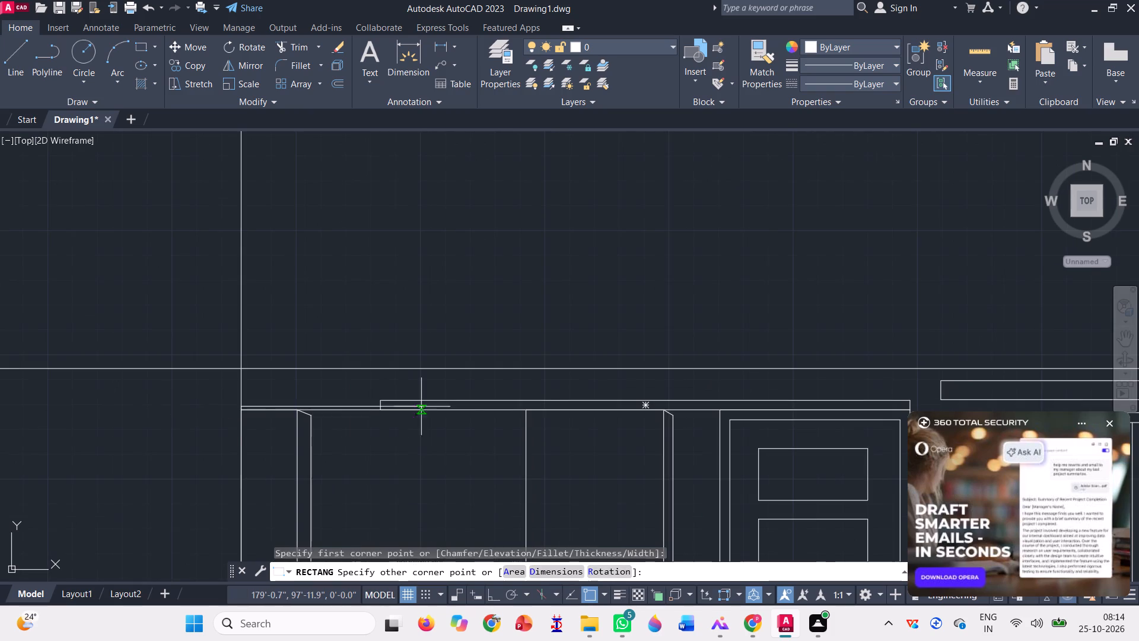
scroll(898, 399, "up", 3)
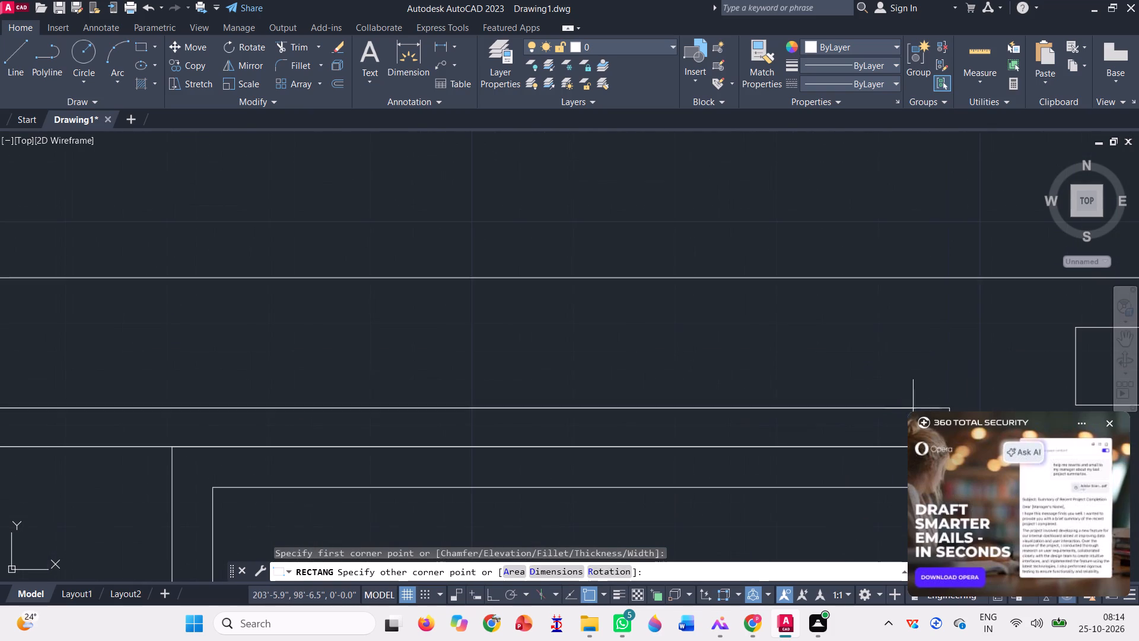
scroll(486, 402, "down", 2)
scroll(661, 418, "up", 3)
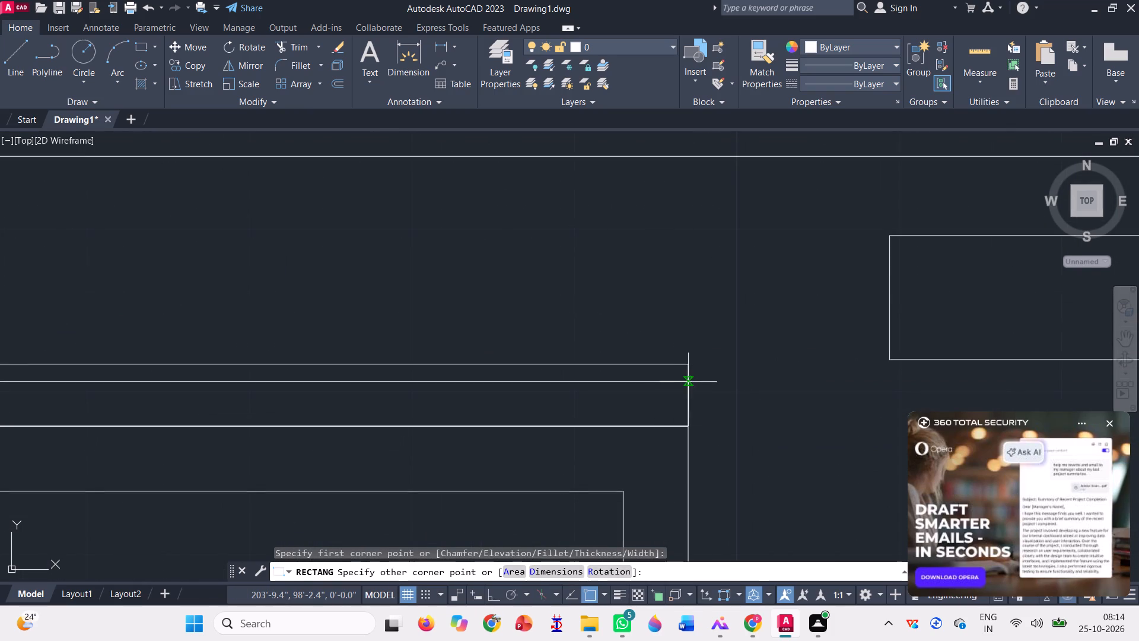
left_click(687, 361)
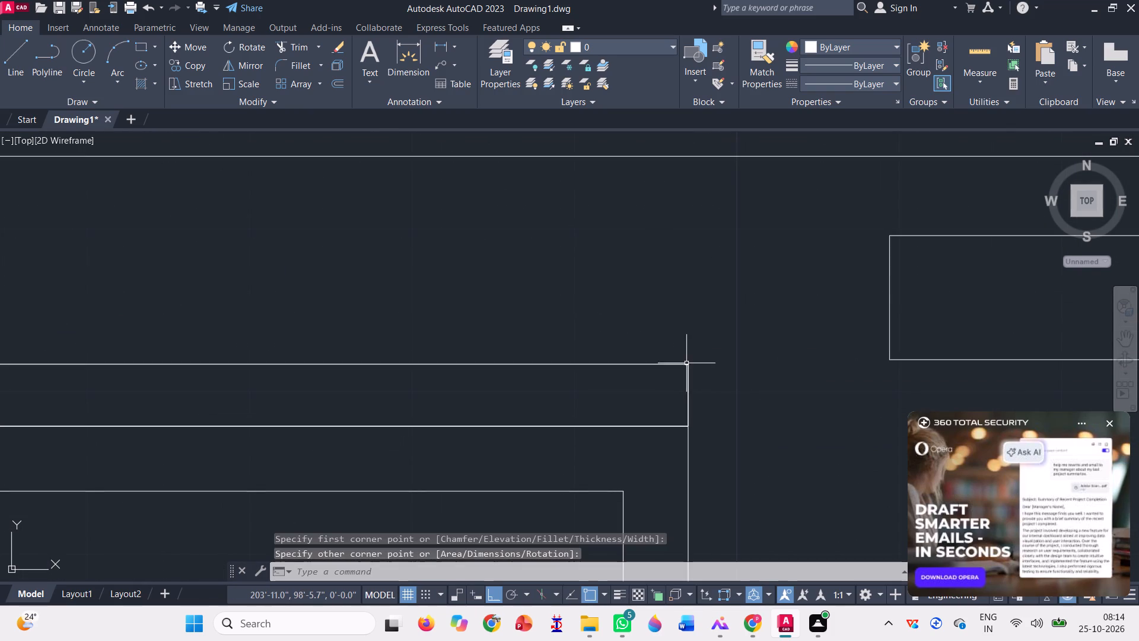
Delete the original shorter beam rectangle overlapped by the new full-length beam.
scroll(671, 361, "down", 4)
scroll(150, 369, "up", 1)
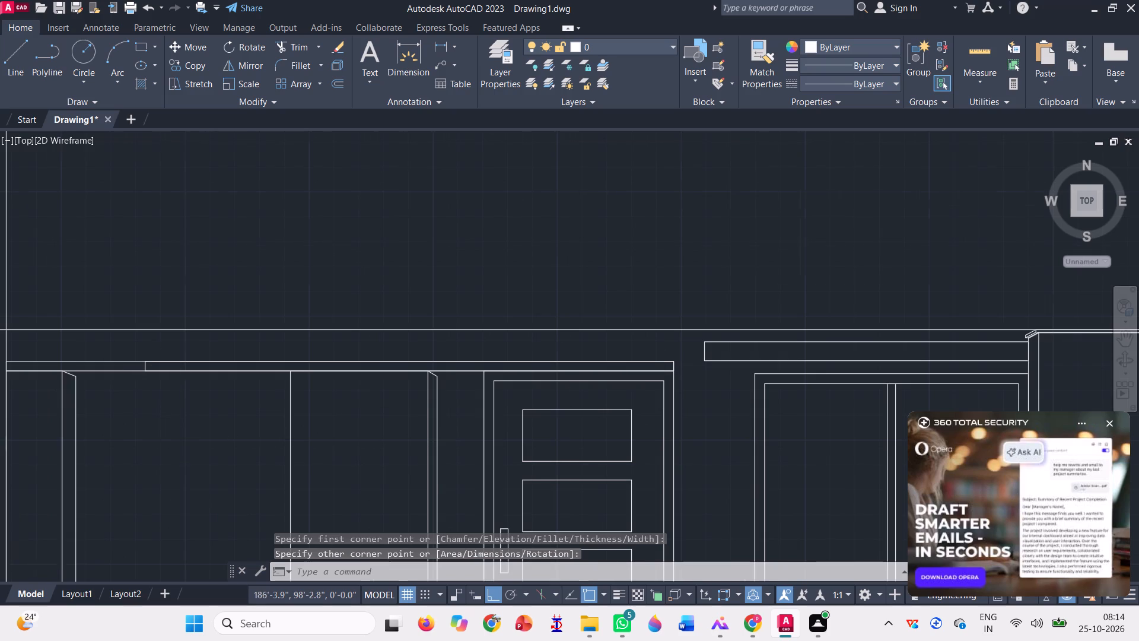
scroll(150, 369, "up", 2)
left_click(132, 363)
left_click(115, 355)
scroll(204, 405, "down", 3)
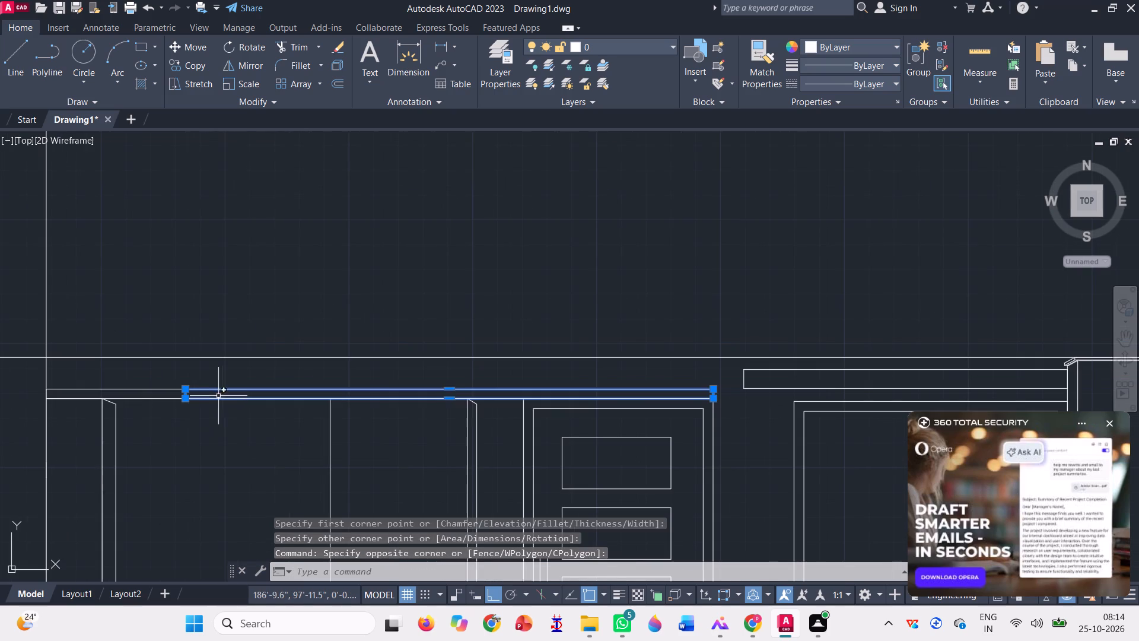
key("Delete")
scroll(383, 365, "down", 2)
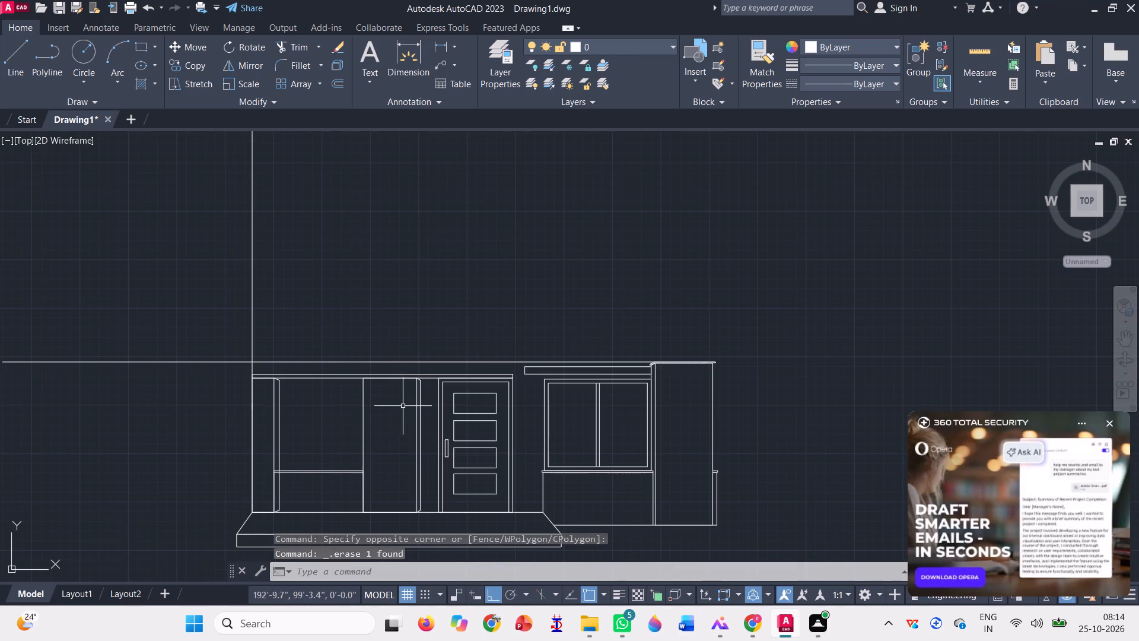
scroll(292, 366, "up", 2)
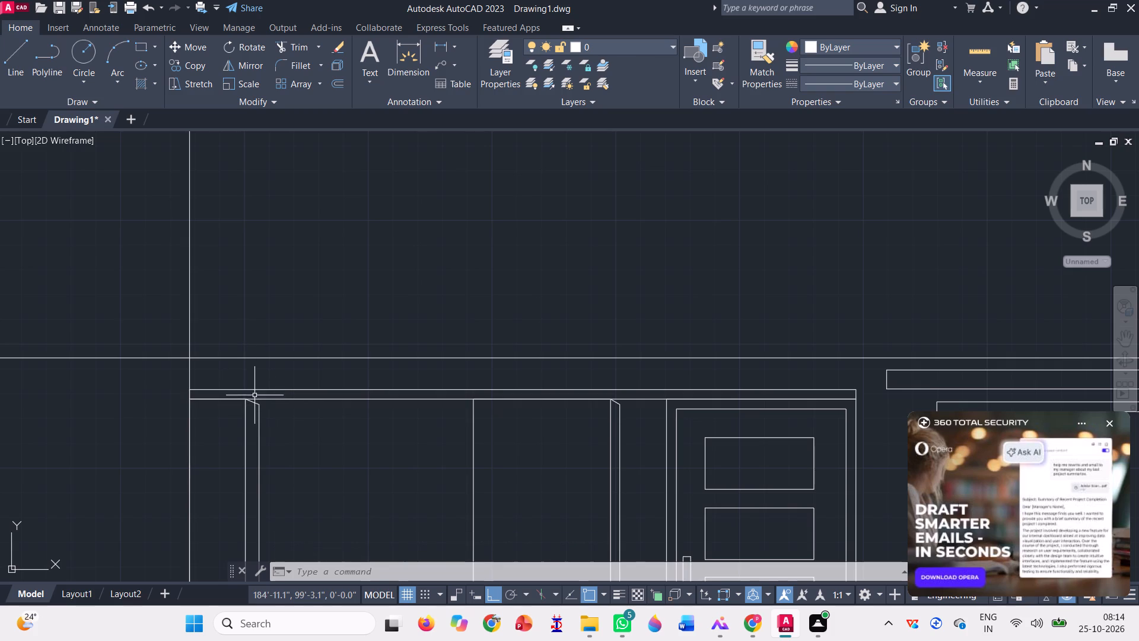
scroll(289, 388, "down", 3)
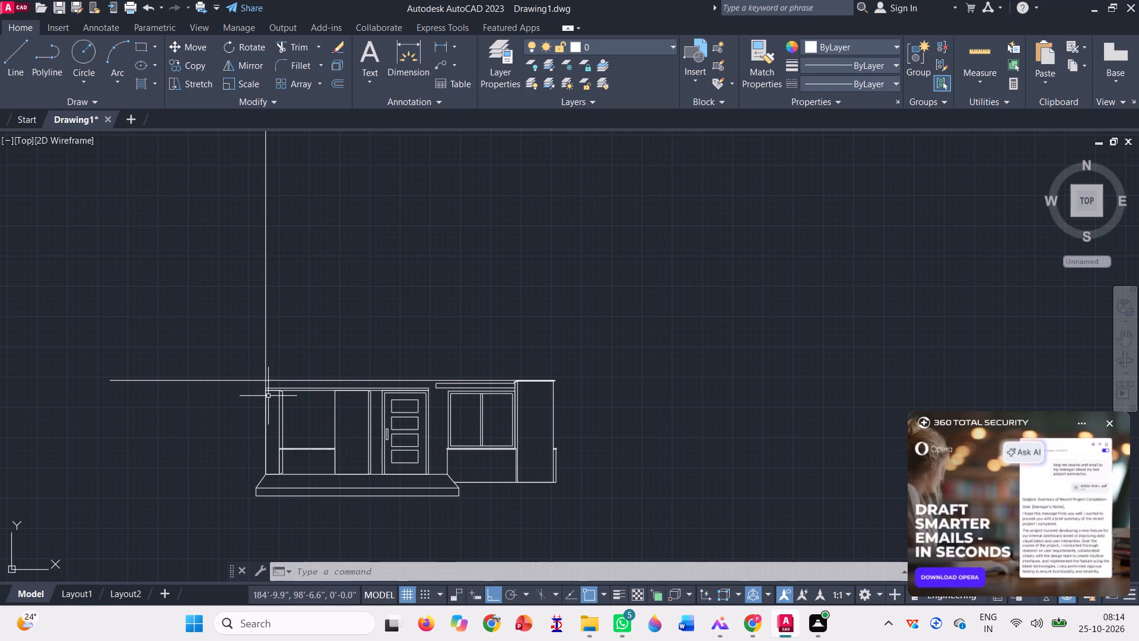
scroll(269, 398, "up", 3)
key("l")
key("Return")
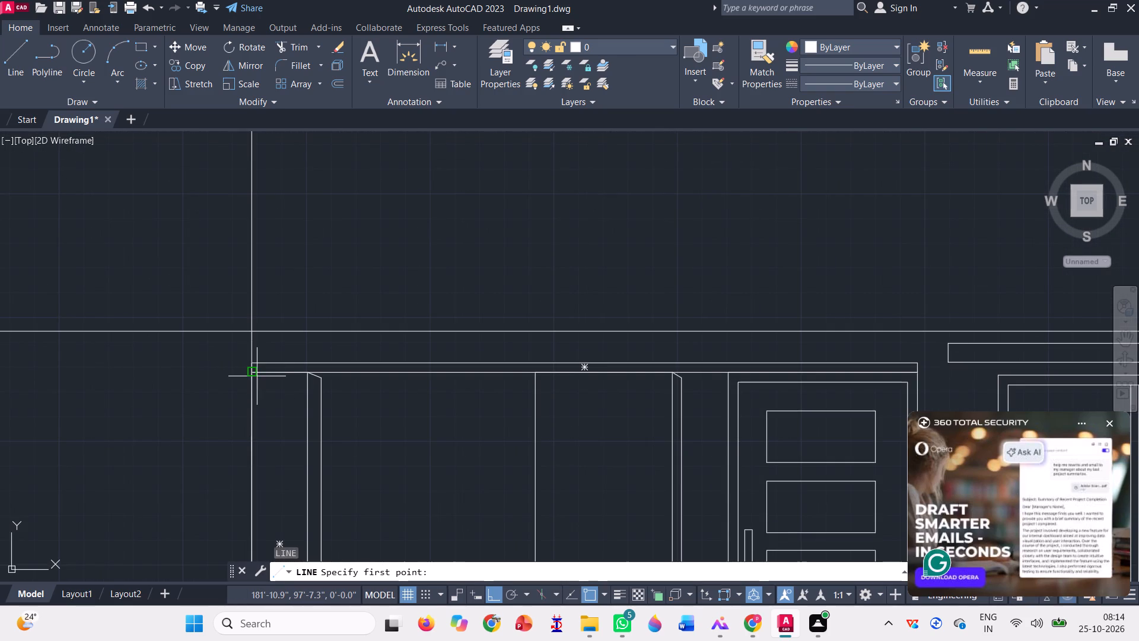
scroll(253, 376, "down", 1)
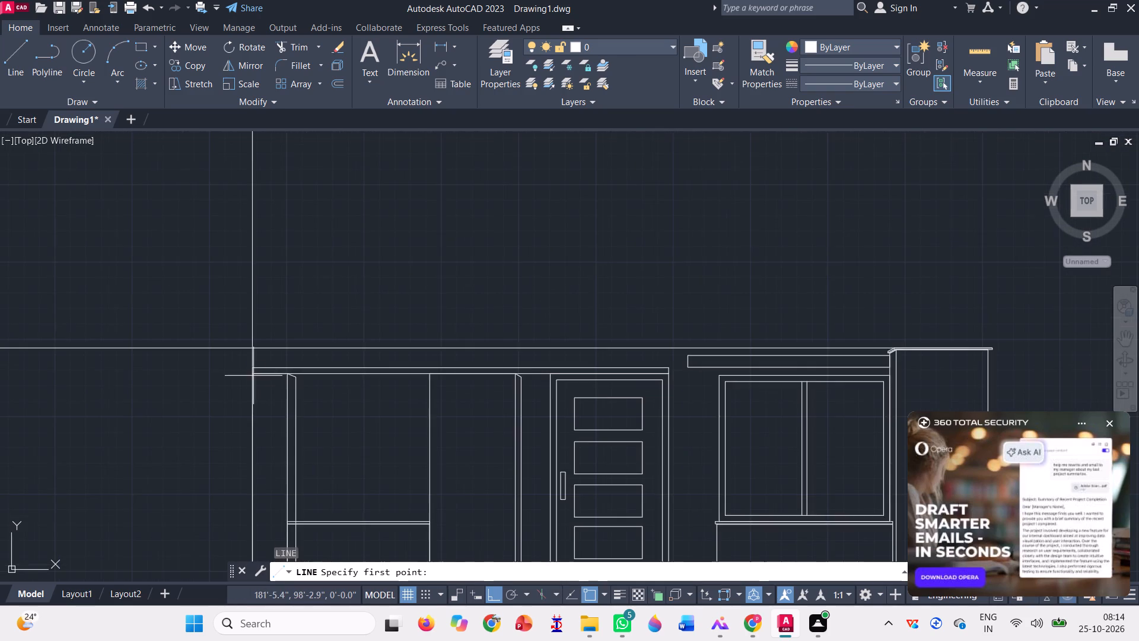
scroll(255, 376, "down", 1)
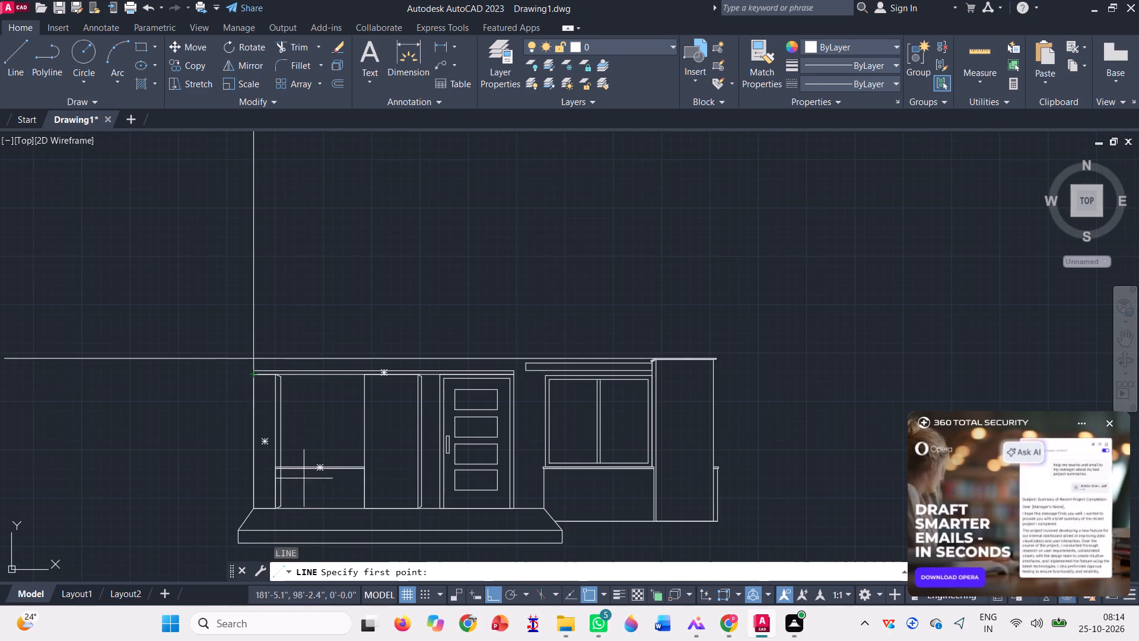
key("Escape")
Draw connected lines outlining a narrow upright post near the leftmost column, running between the low wall's top edge and the beam's underside.
key("l")
key("Return")
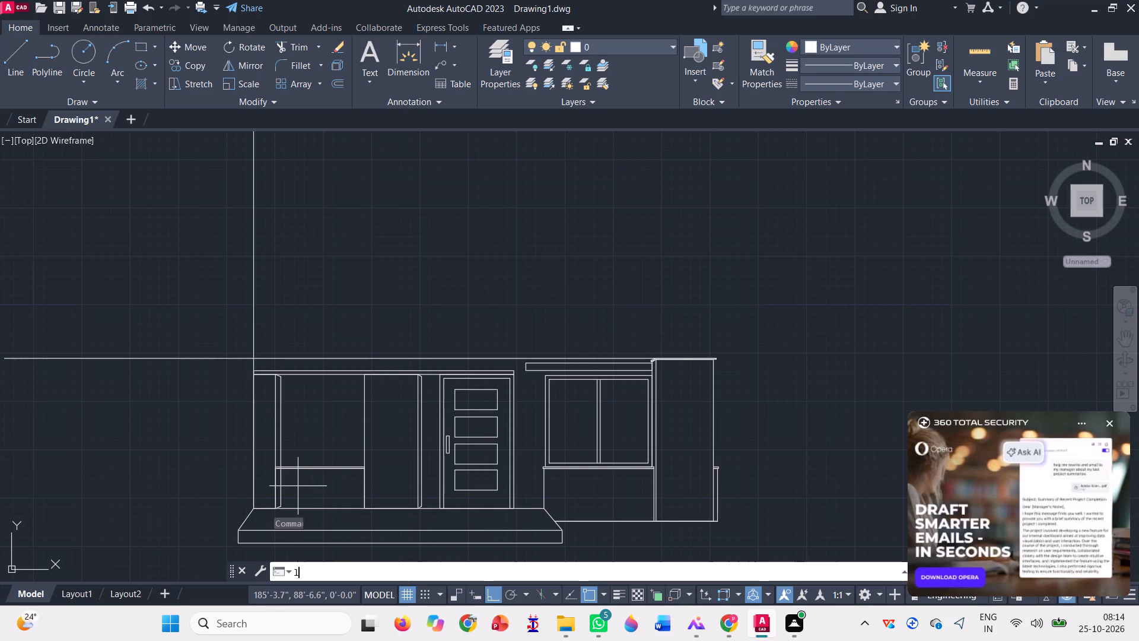
scroll(292, 469, "up", 2)
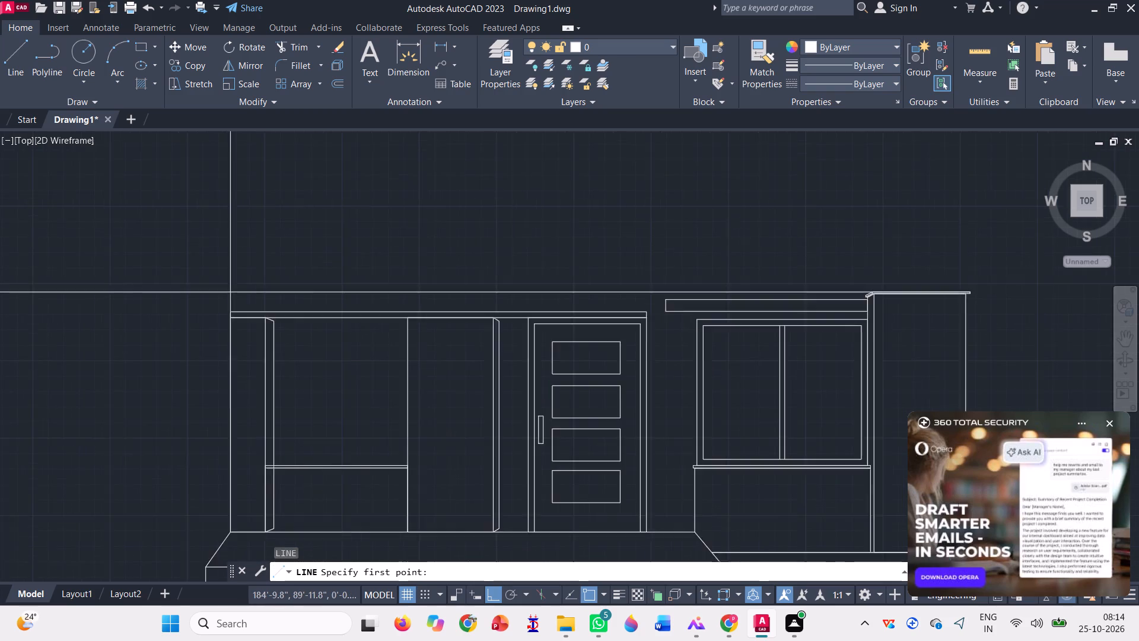
scroll(272, 456, "up", 3)
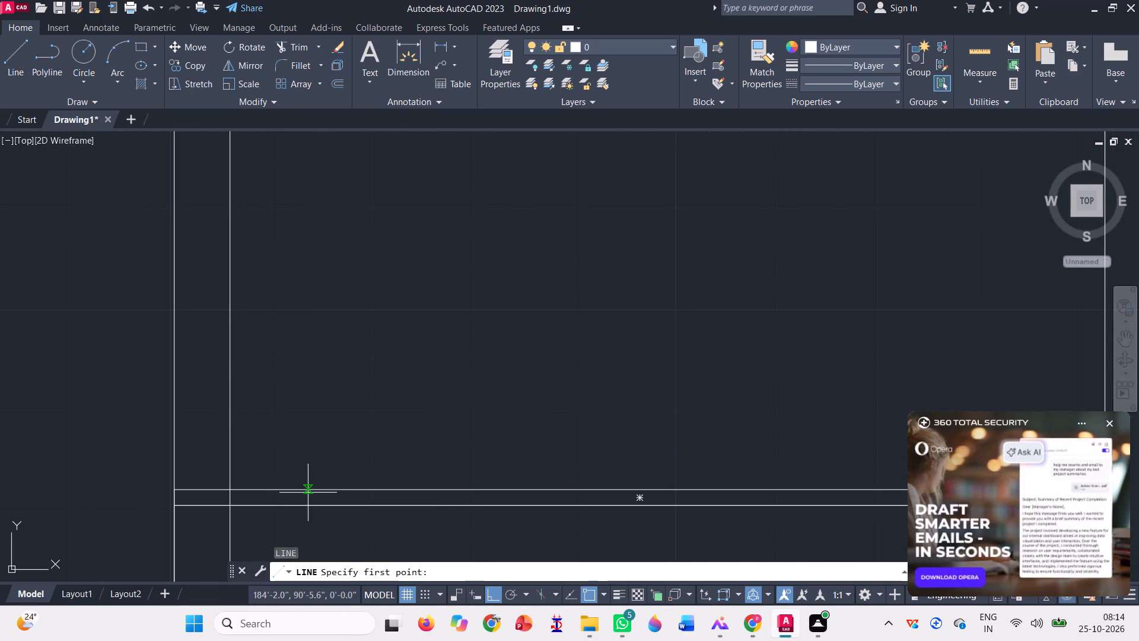
left_click(304, 488)
scroll(282, 491, "down", 2)
scroll(299, 404, "down", 2)
scroll(298, 286, "up", 3)
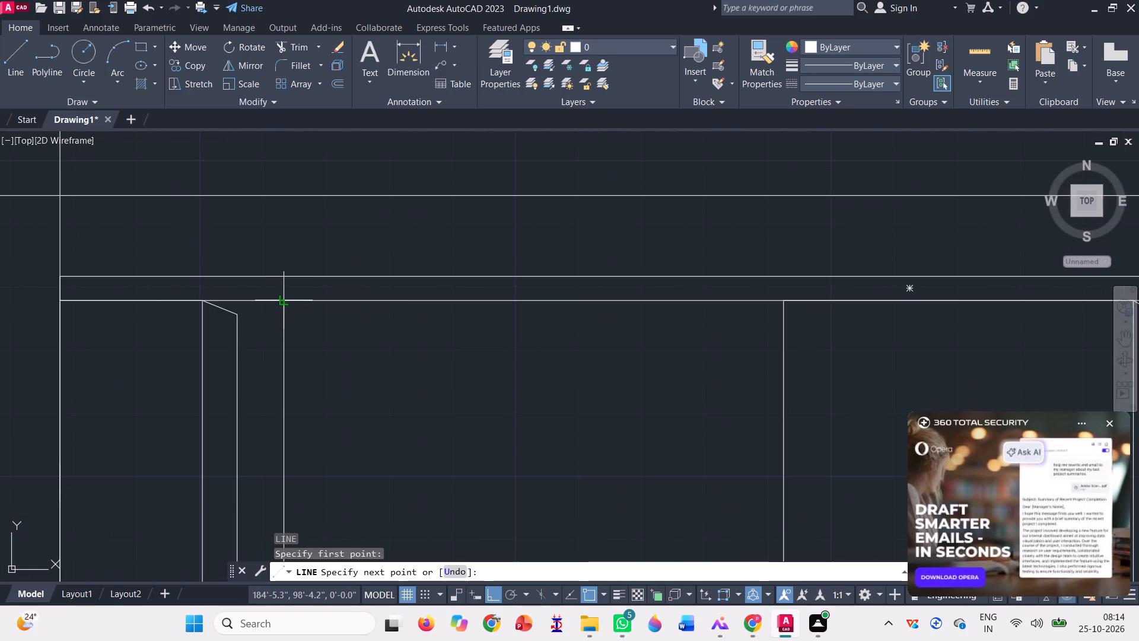
left_click(283, 299)
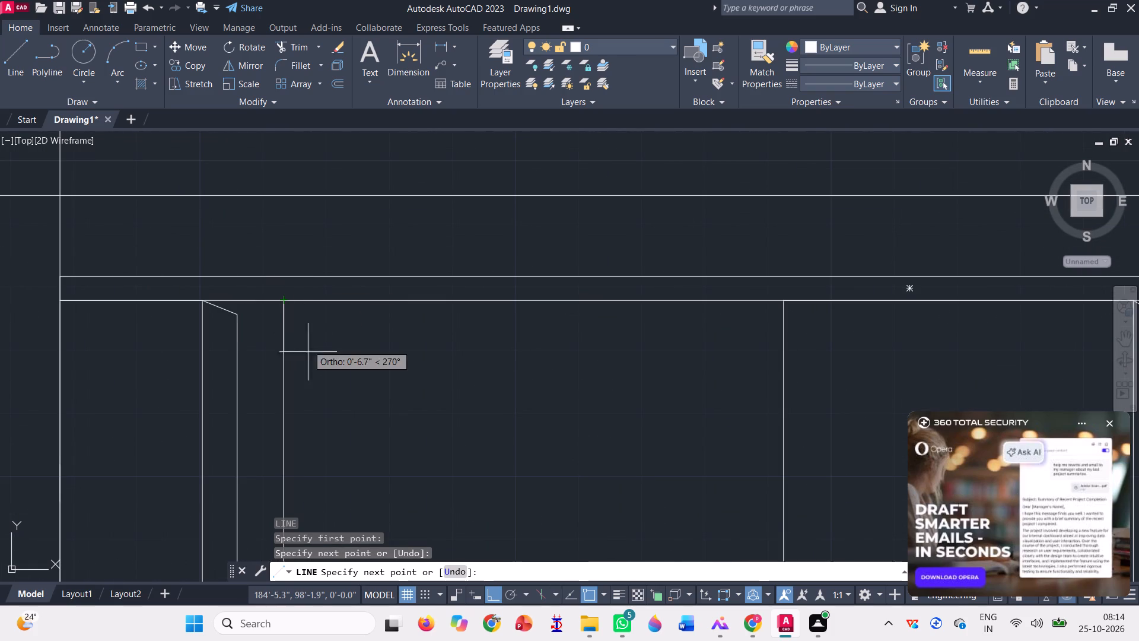
scroll(297, 328, "down", 2)
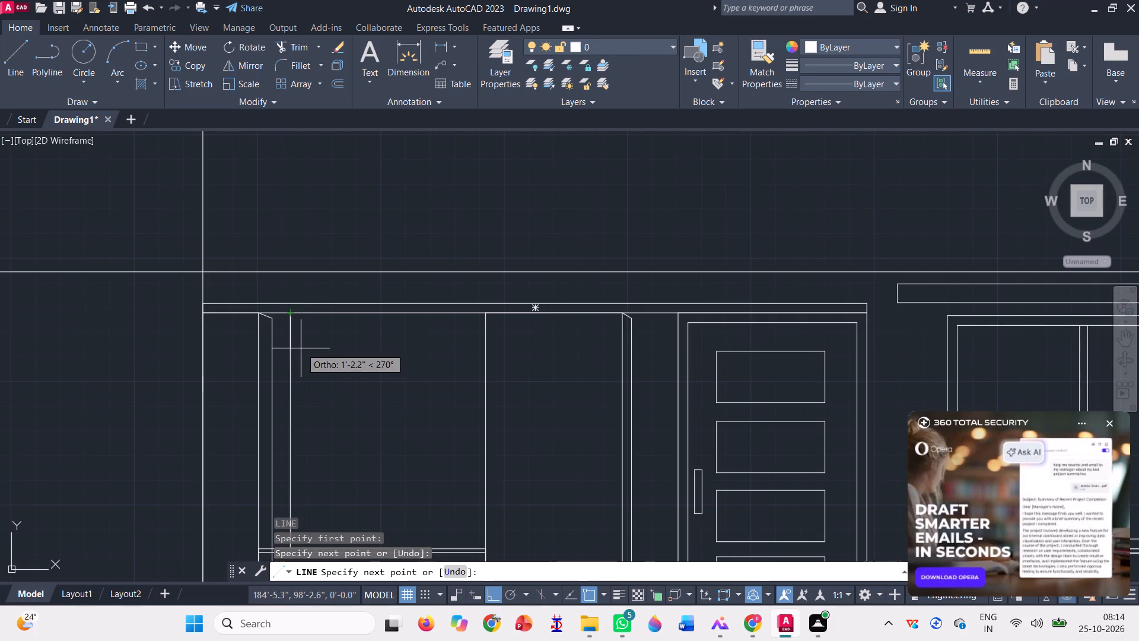
scroll(320, 316, "down", 1)
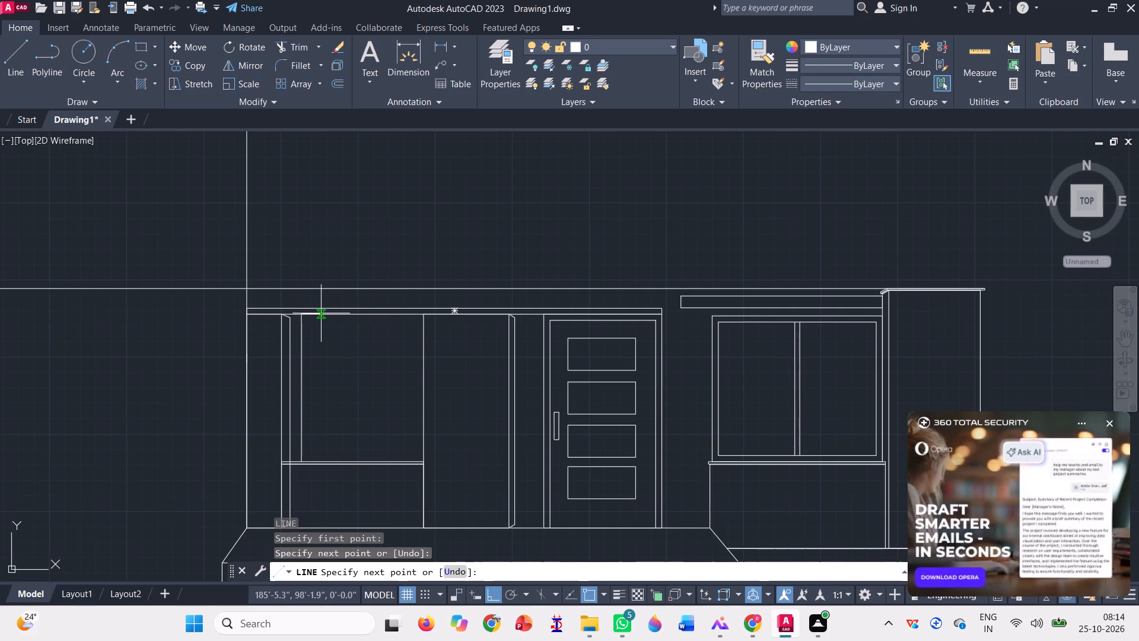
left_click(321, 313)
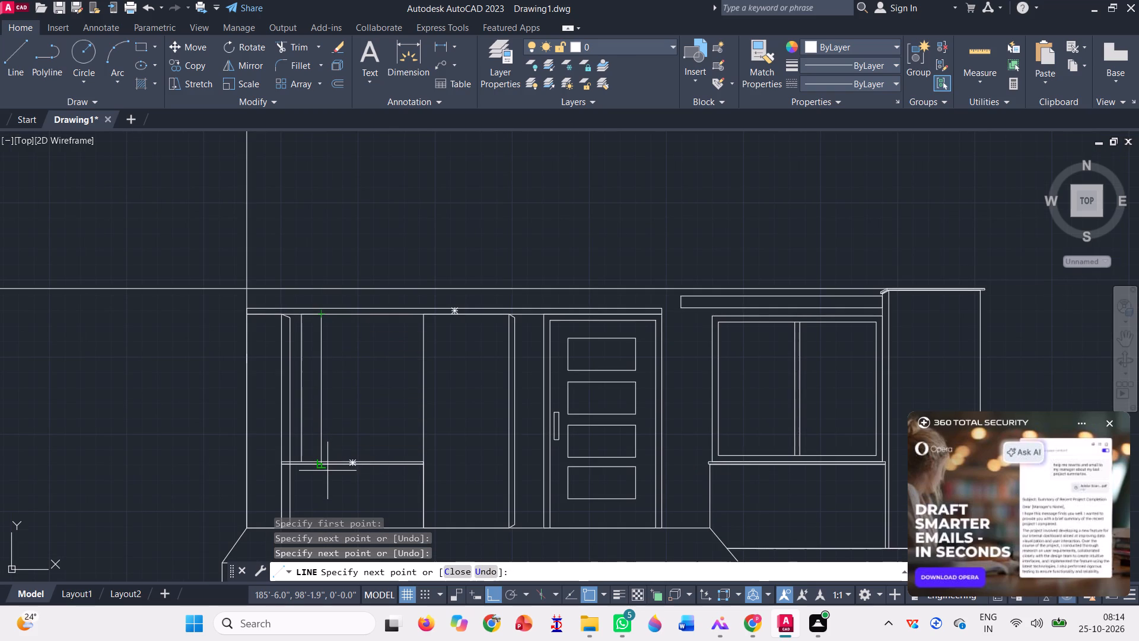
scroll(327, 470, "up", 3)
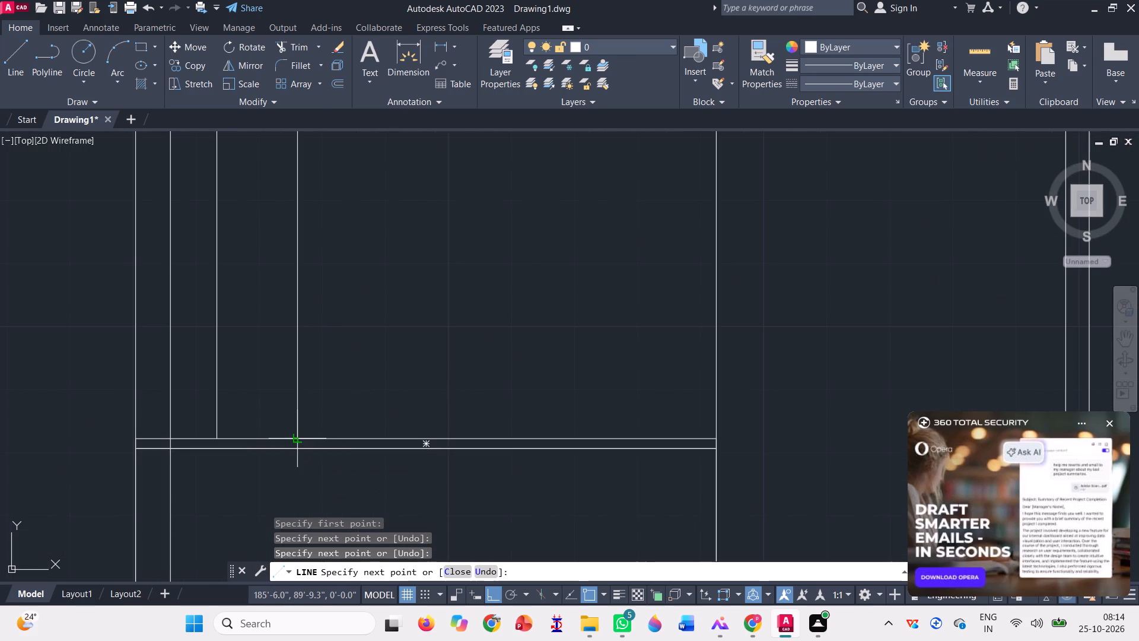
left_click(295, 439)
scroll(309, 465, "down", 3)
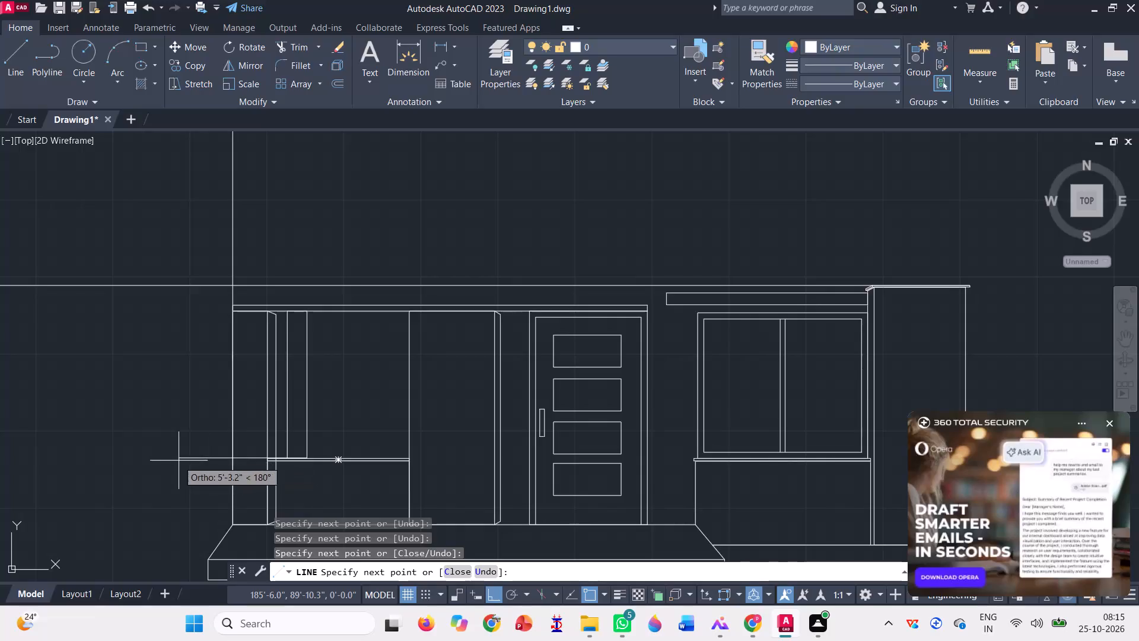
key("space")
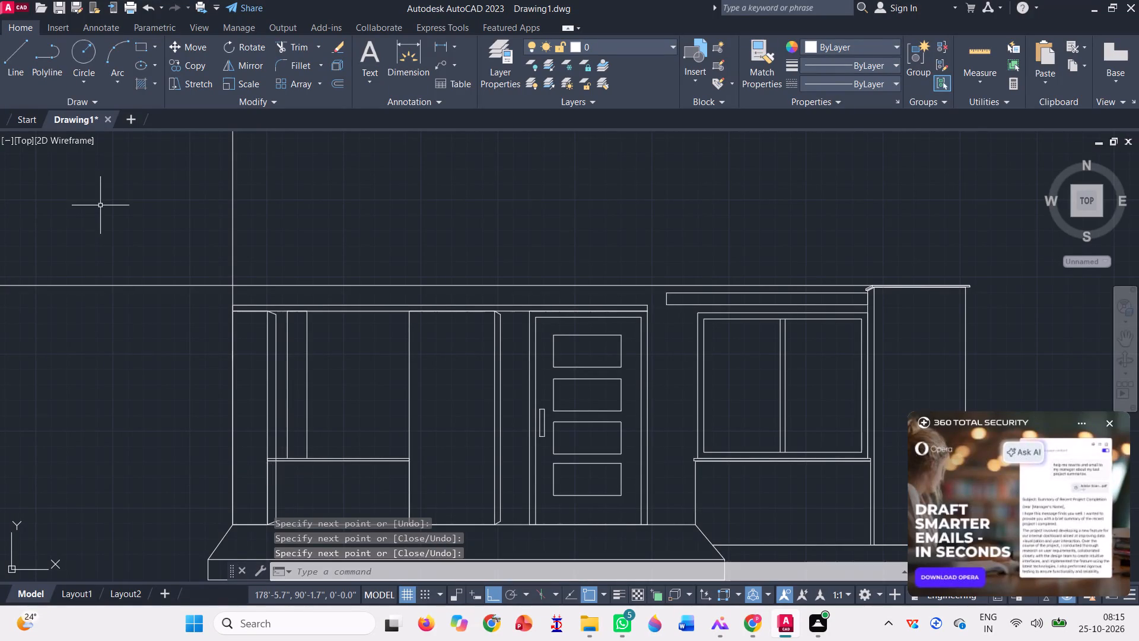
Draw a slimmer vertical rectangle between the narrow post and the middle column, from the beam's underside down to the low wall's top edge.
left_click(136, 43)
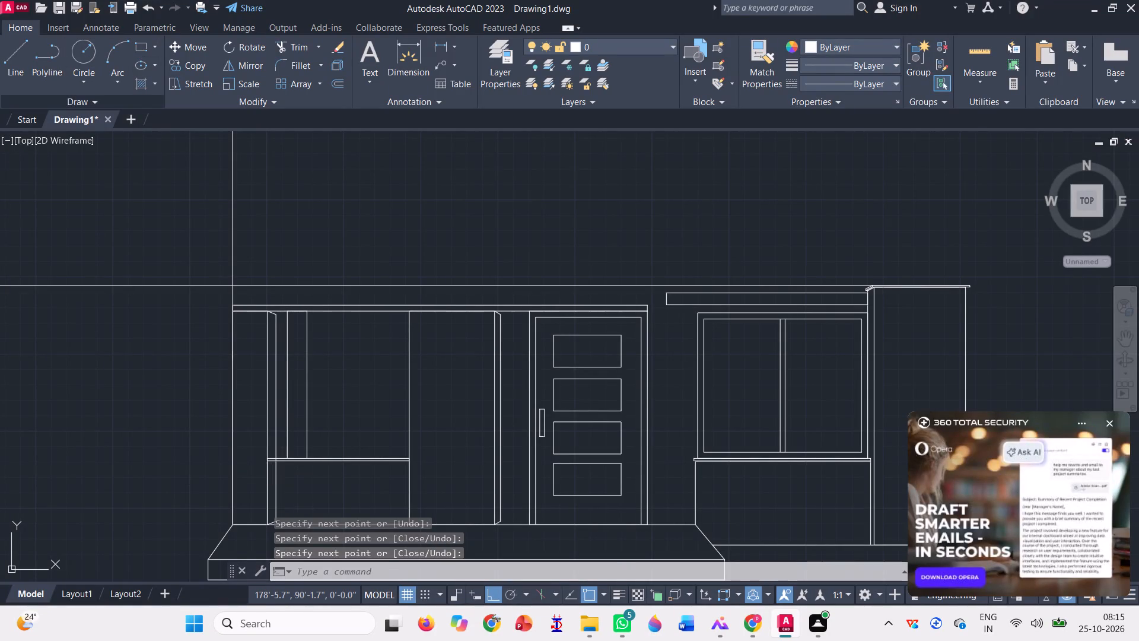
scroll(362, 320, "up", 3)
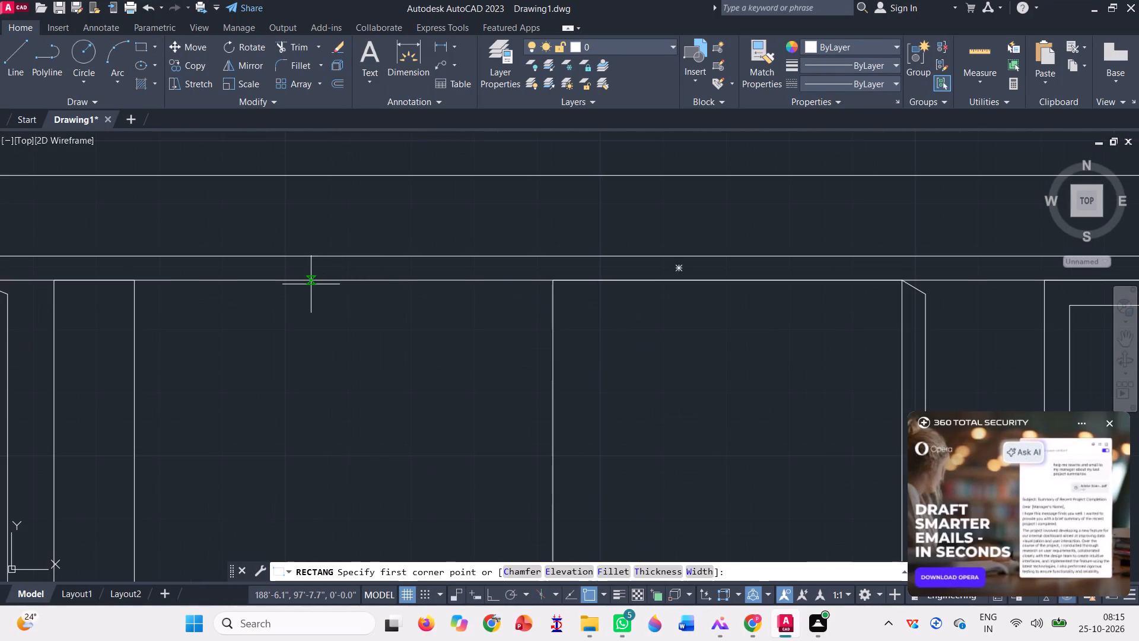
left_click(325, 280)
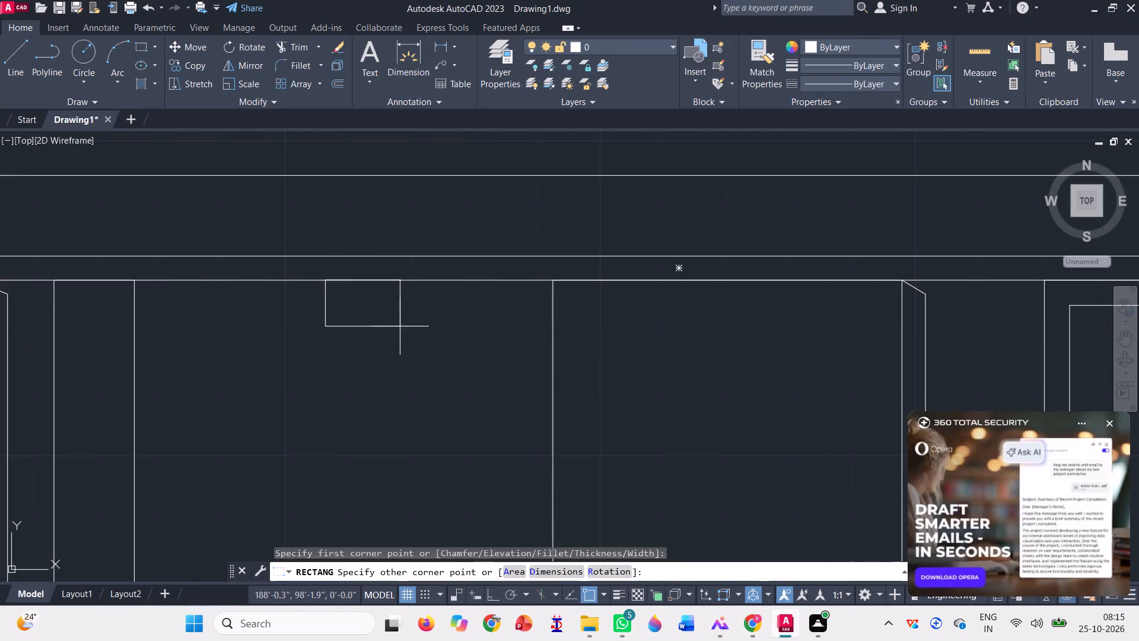
scroll(396, 307, "down", 3)
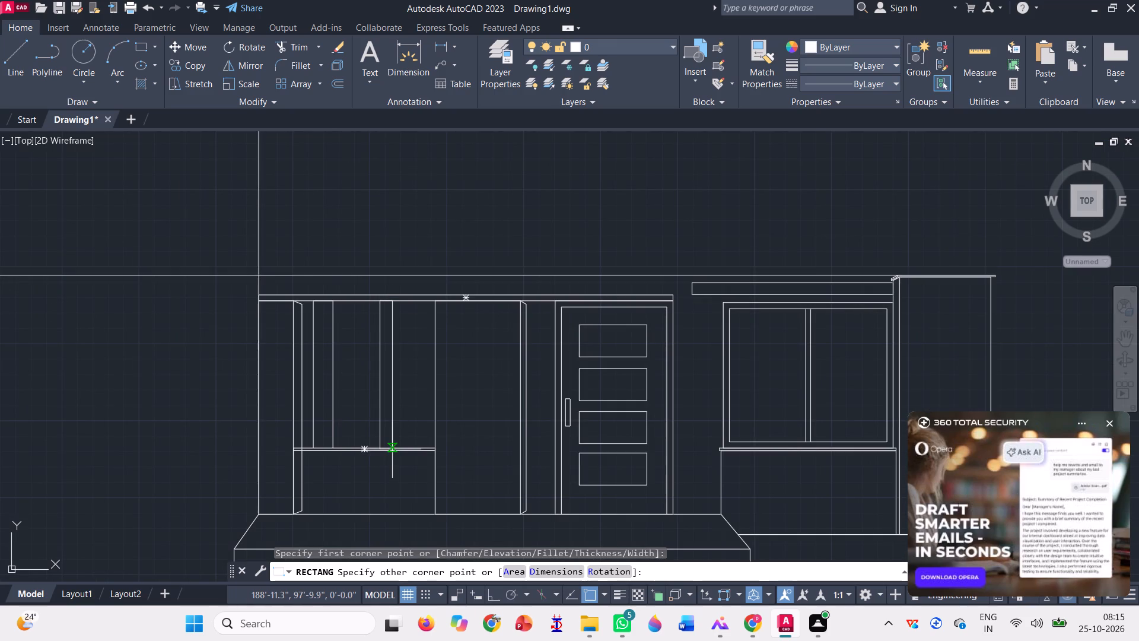
scroll(392, 448, "up", 3)
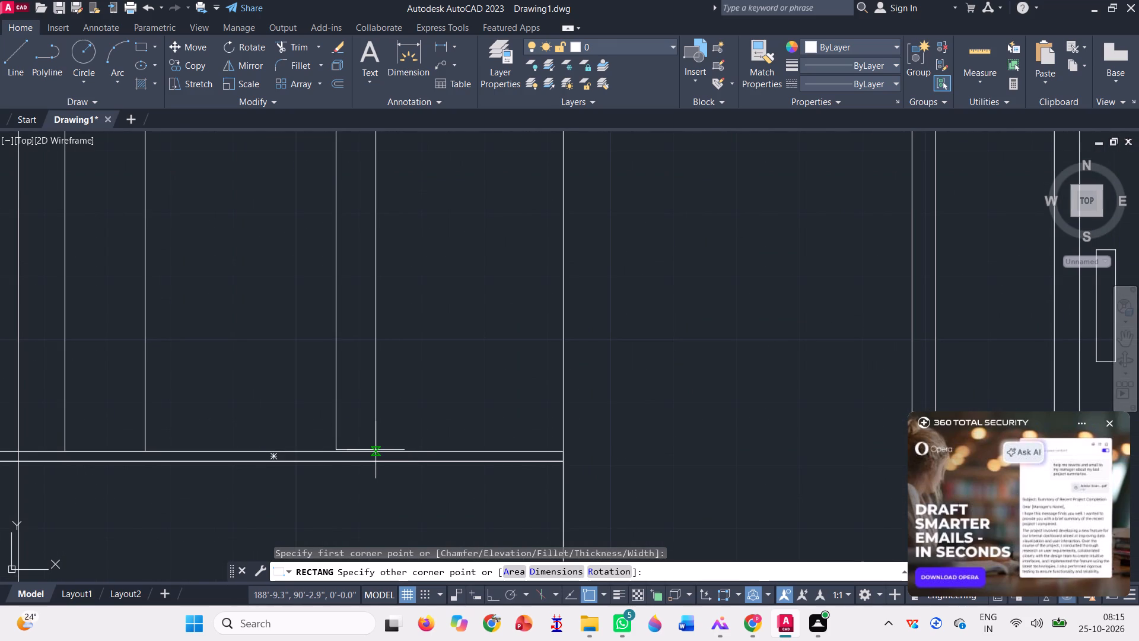
left_click(373, 452)
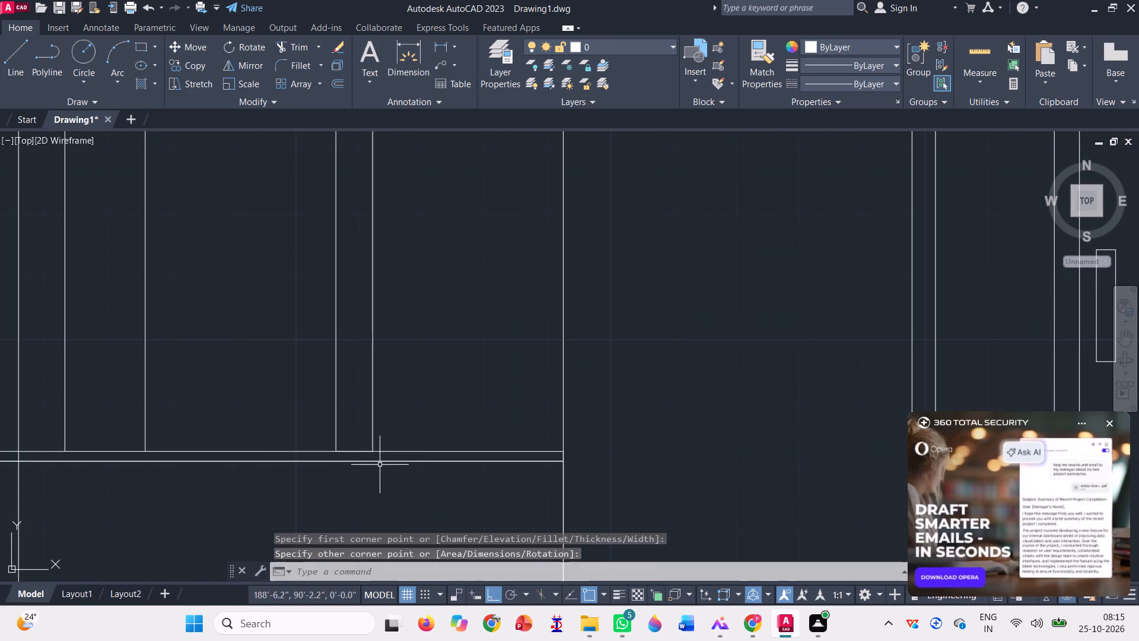
scroll(381, 464, "down", 3)
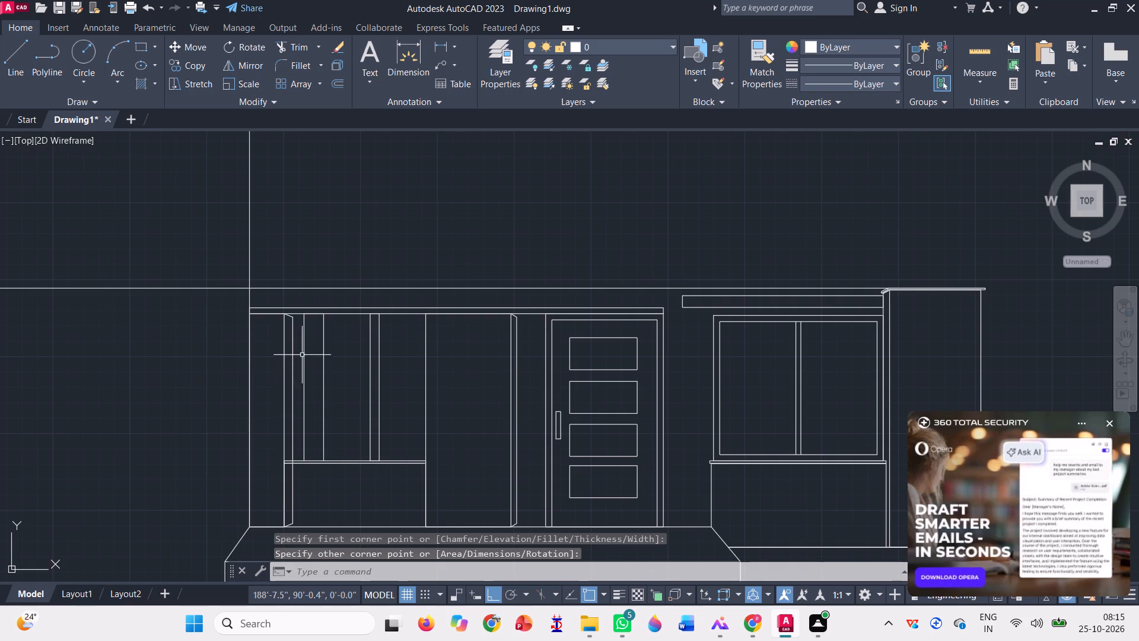
Draw a shorter beam rectangle from the narrow post's outer top corner to the existing beam's upper corner above the door frame's far edge.
scroll(295, 318, "up", 3)
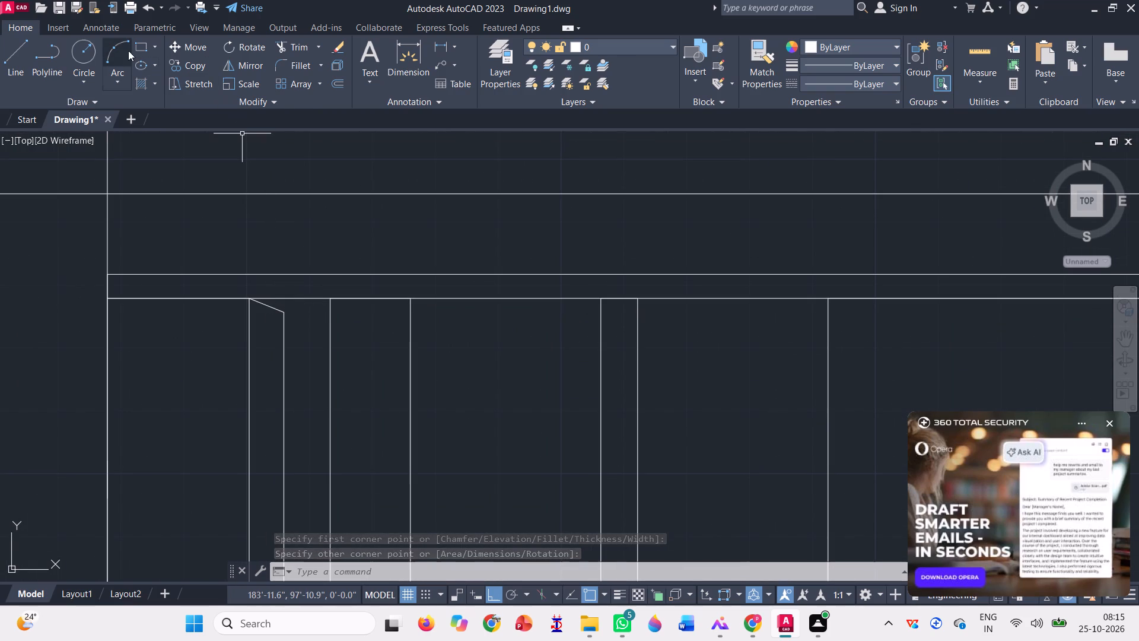
left_click(145, 42)
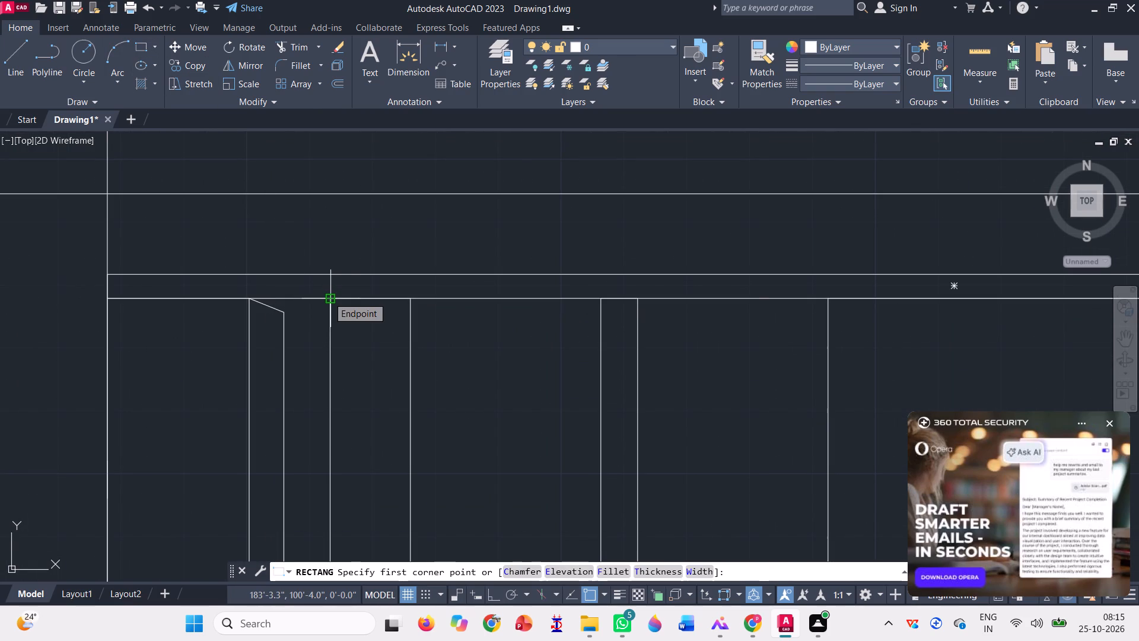
left_click(328, 296)
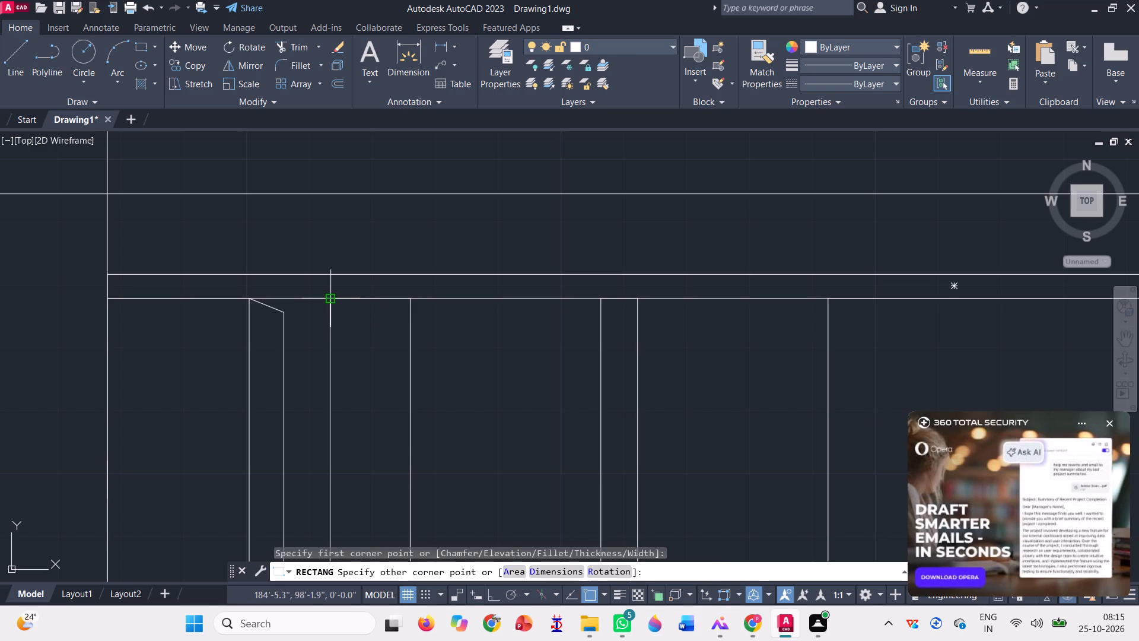
scroll(295, 313, "down", 2)
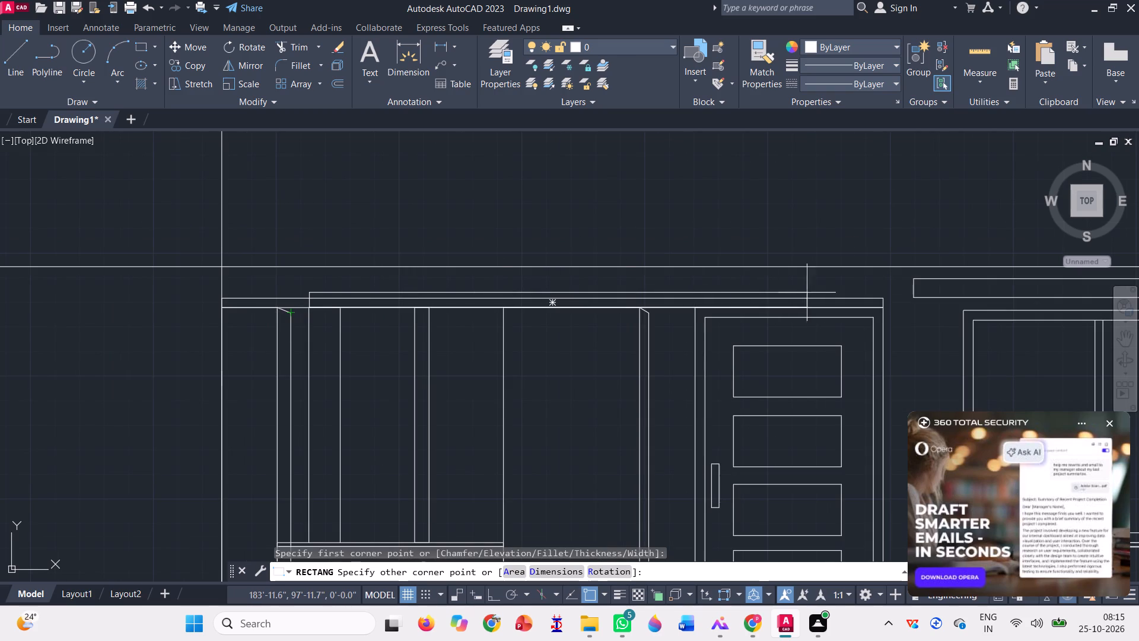
scroll(876, 296, "up", 2)
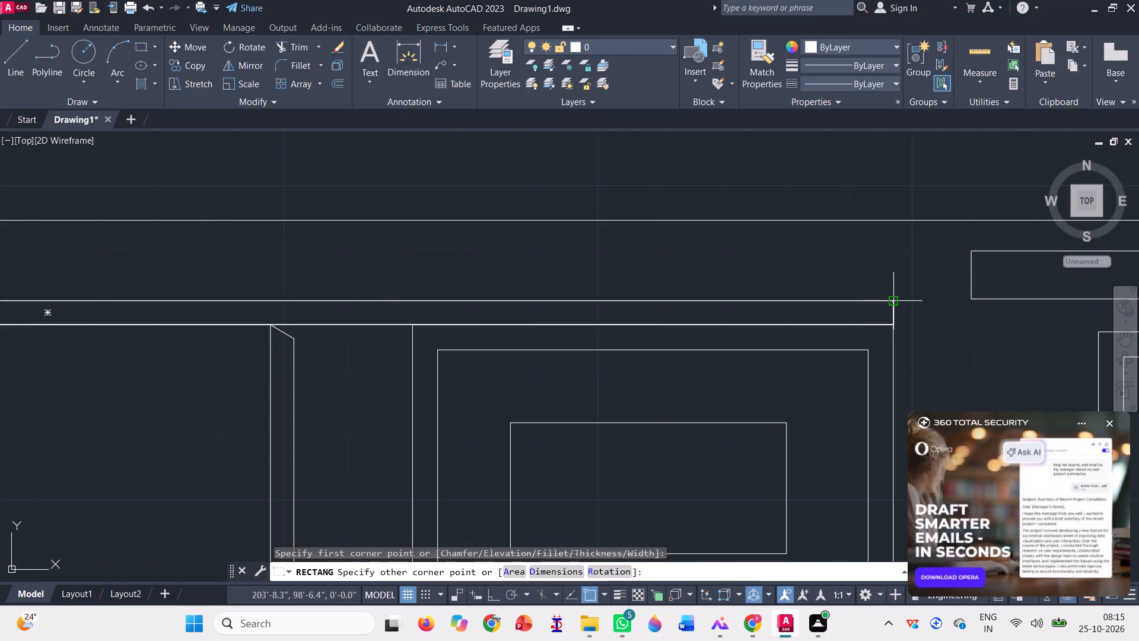
left_click(892, 299)
scroll(936, 353, "down", 2)
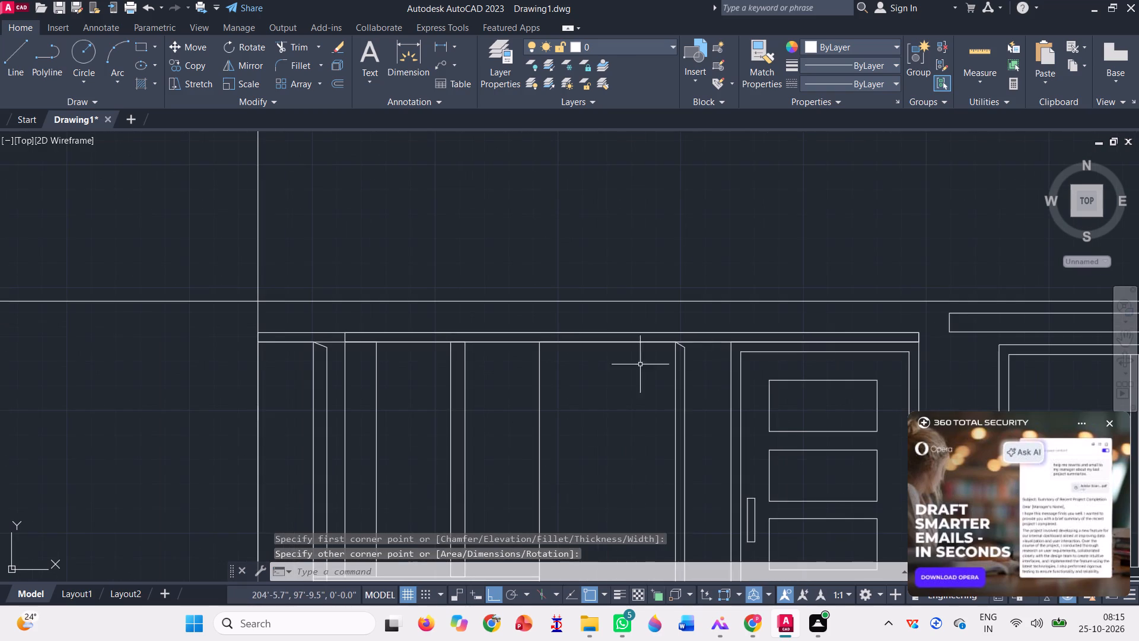
Delete the full-length beam rectangle that starts at the leftmost column, keeping the shorter beam that starts at the narrow post.
scroll(322, 318, "up", 3)
left_click(341, 412)
left_click(306, 349)
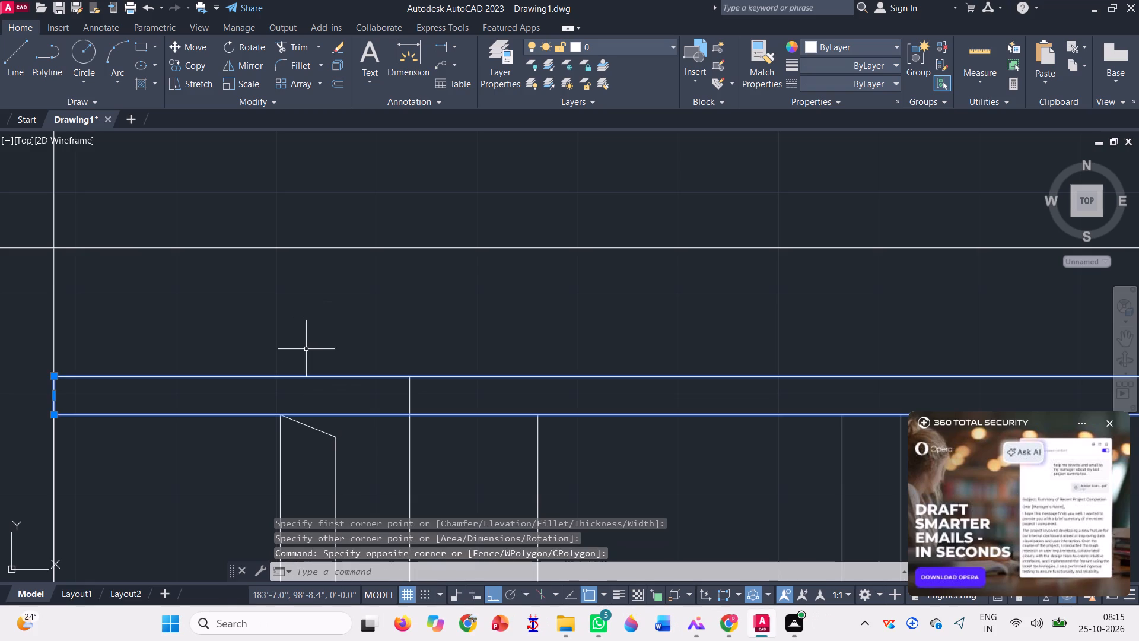
key("Delete")
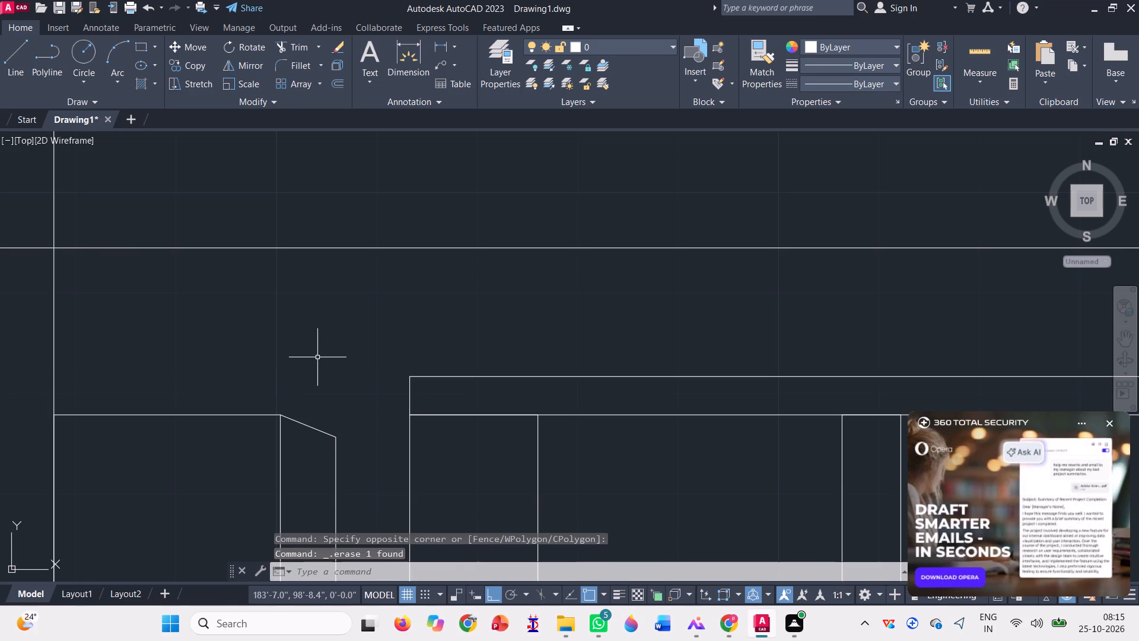
scroll(317, 357, "down", 1)
scroll(257, 372, "down", 1)
scroll(195, 344, "down", 1)
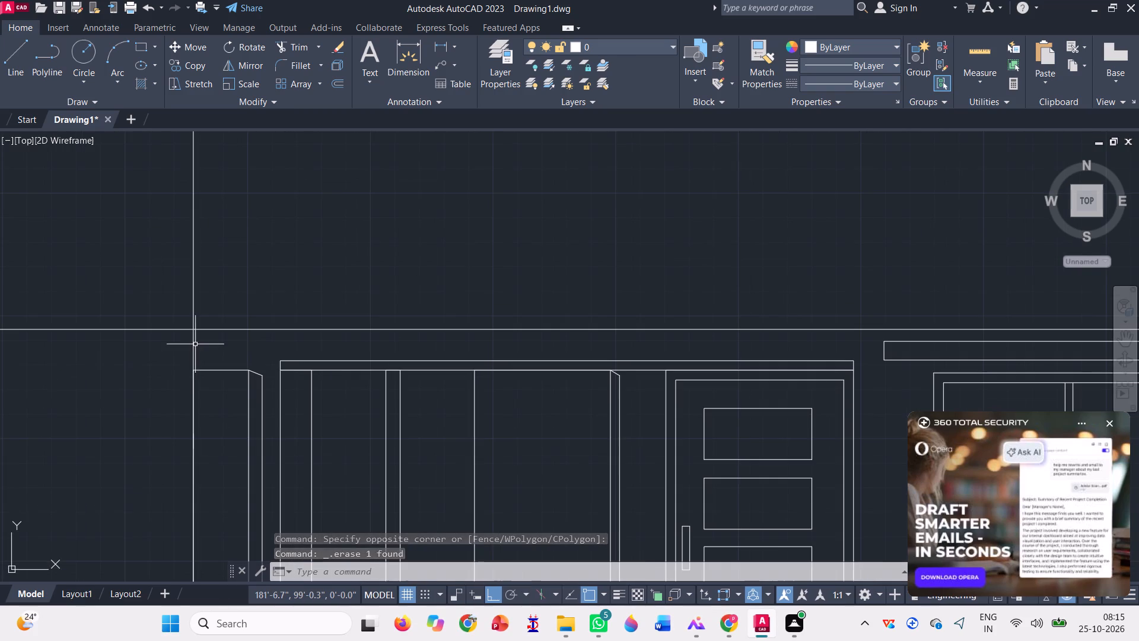
left_click(234, 337)
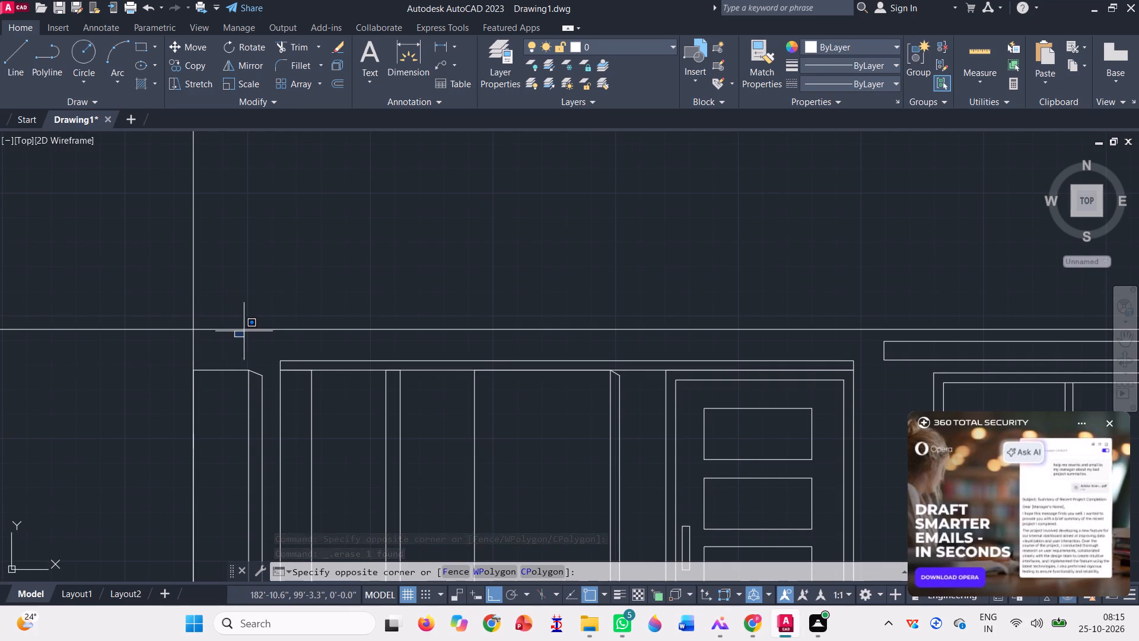
left_click(230, 345)
With Ortho off, draw a slanted line from the beam's upper corner above the door frame up to the long horizontal line above.
scroll(230, 315, "down", 1)
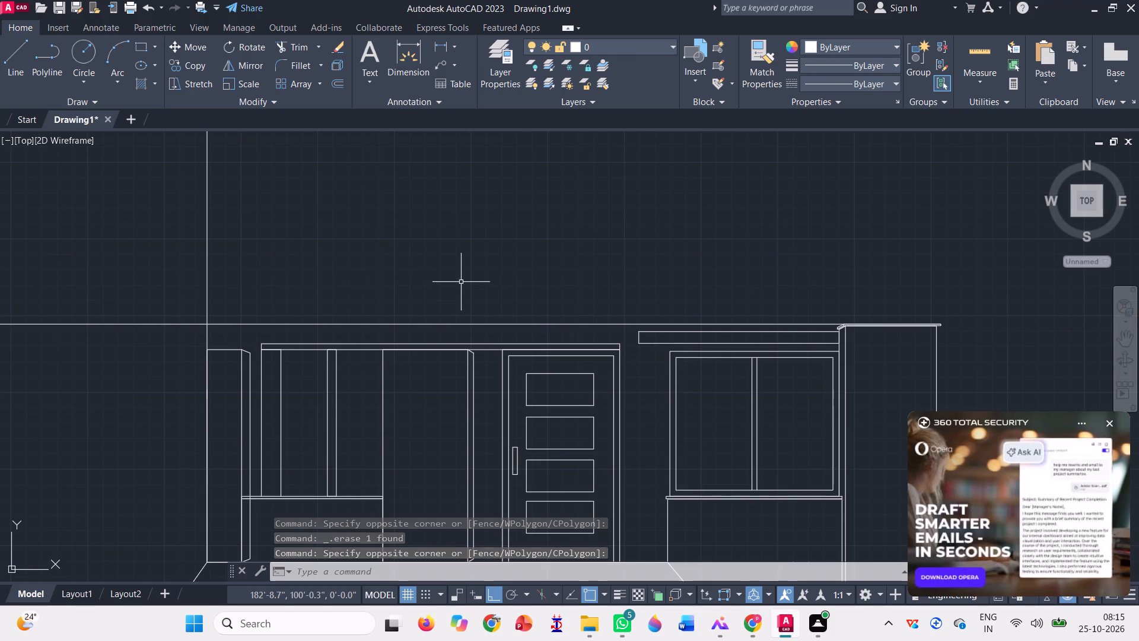
key("l")
key("Return")
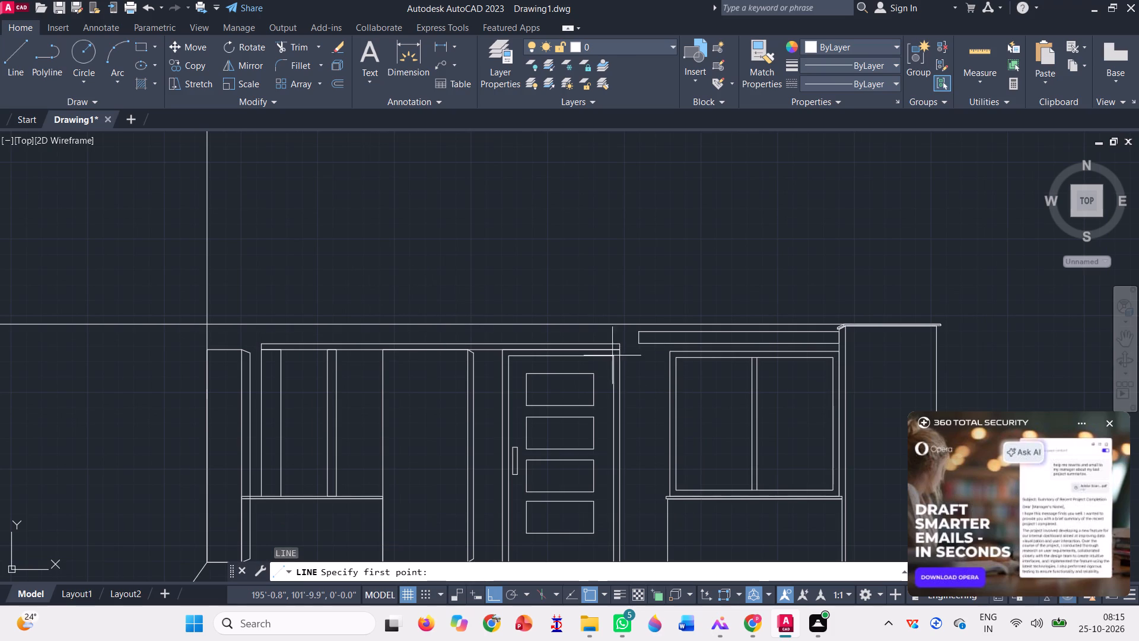
scroll(627, 351, "up", 2)
left_click(612, 331)
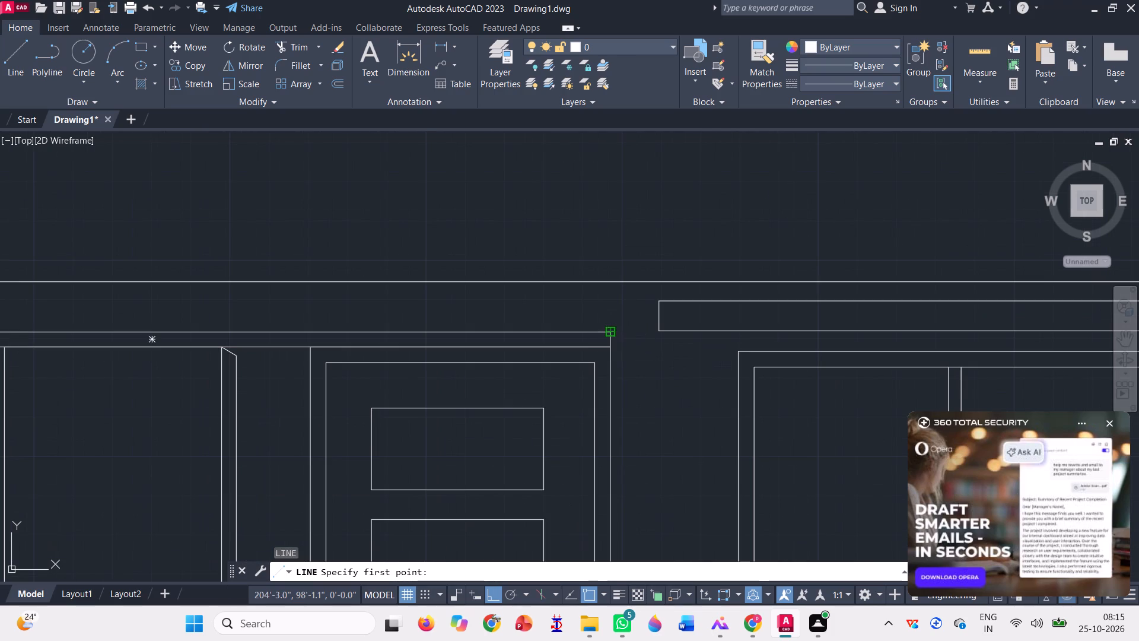
key("F8")
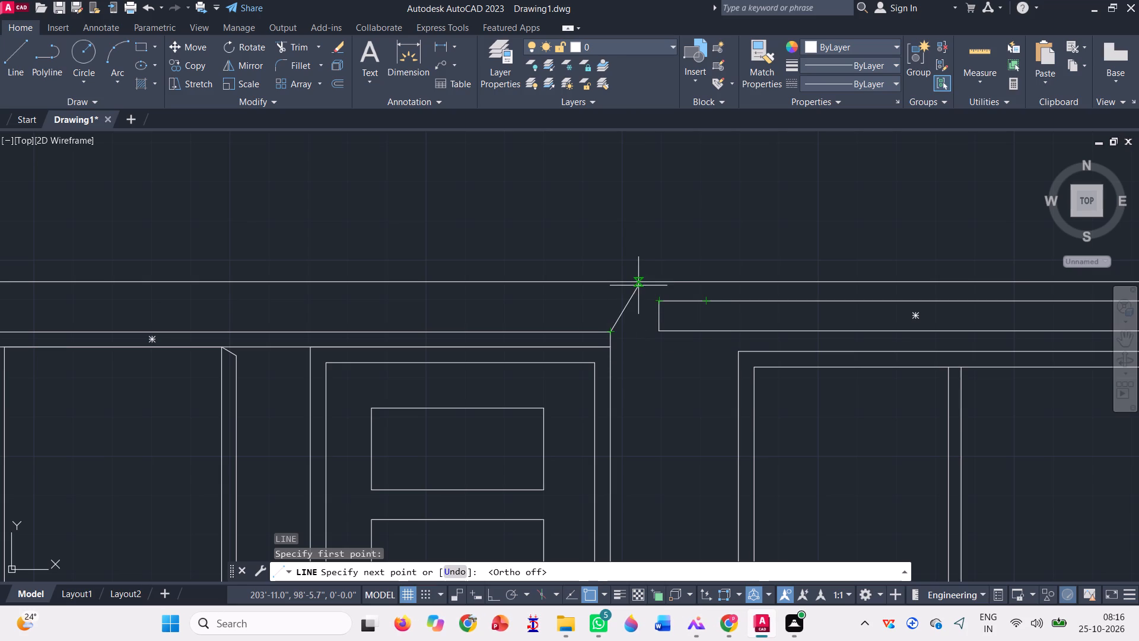
left_click(672, 280)
scroll(587, 272, "down", 1)
scroll(666, 261, "down", 2)
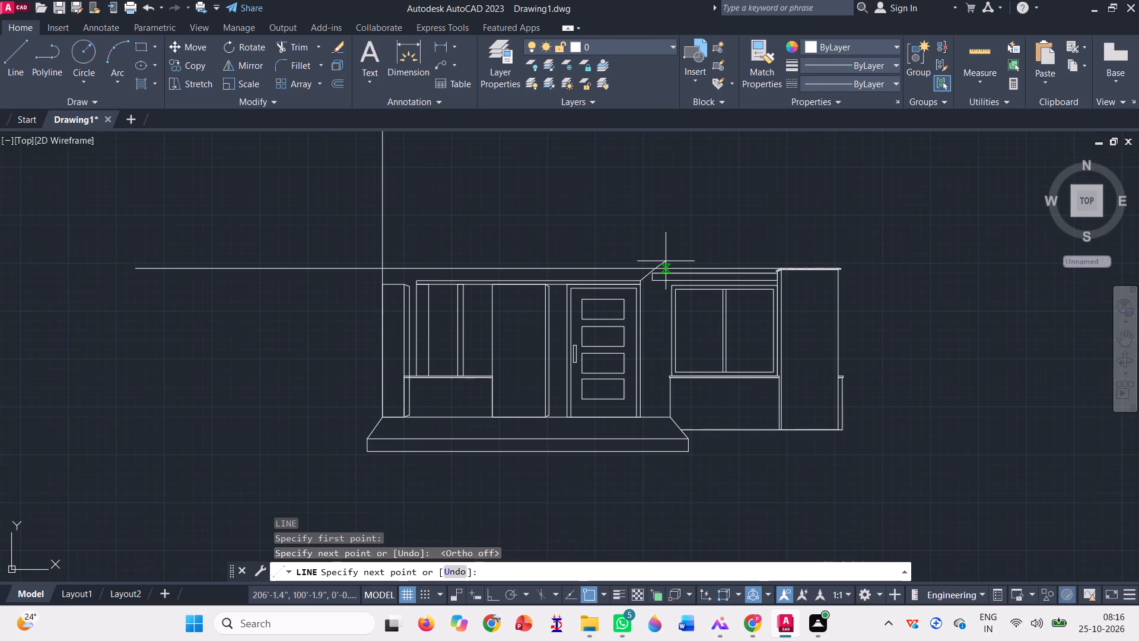
key("space")
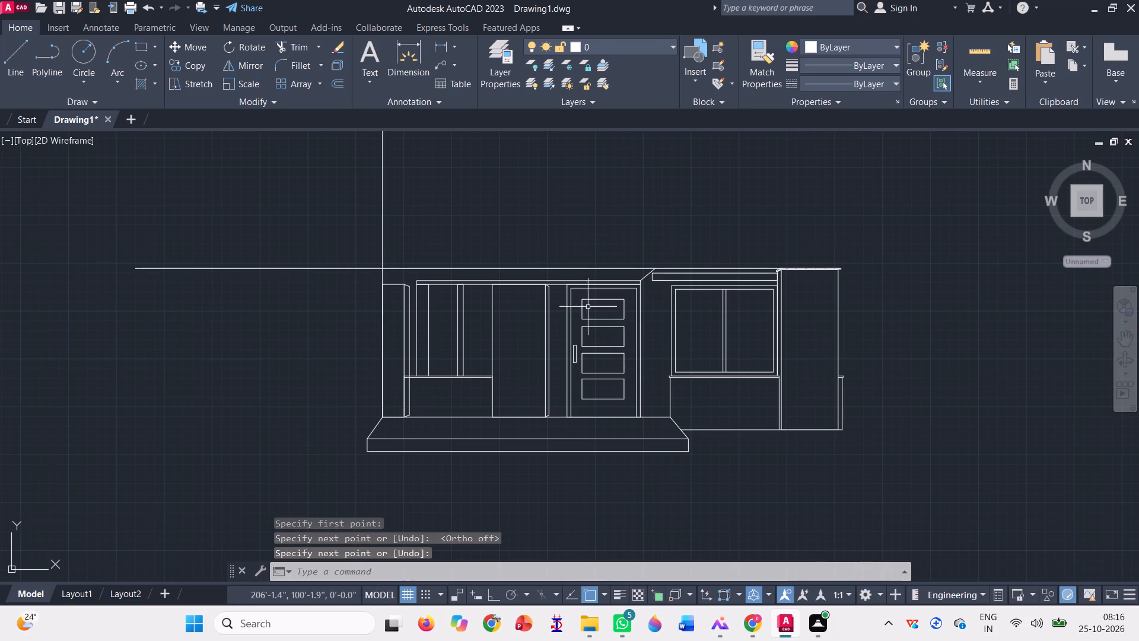
Start a new line near the shorter beam's outer end by the leftmost column.
key("l")
key("Return")
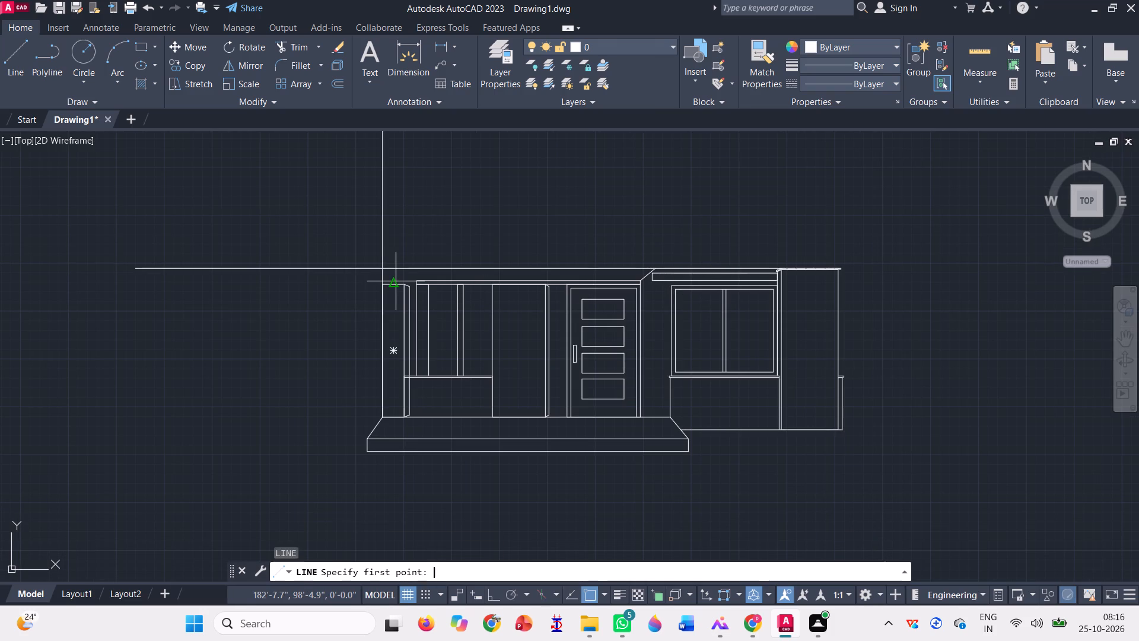
scroll(406, 274, "up", 2)
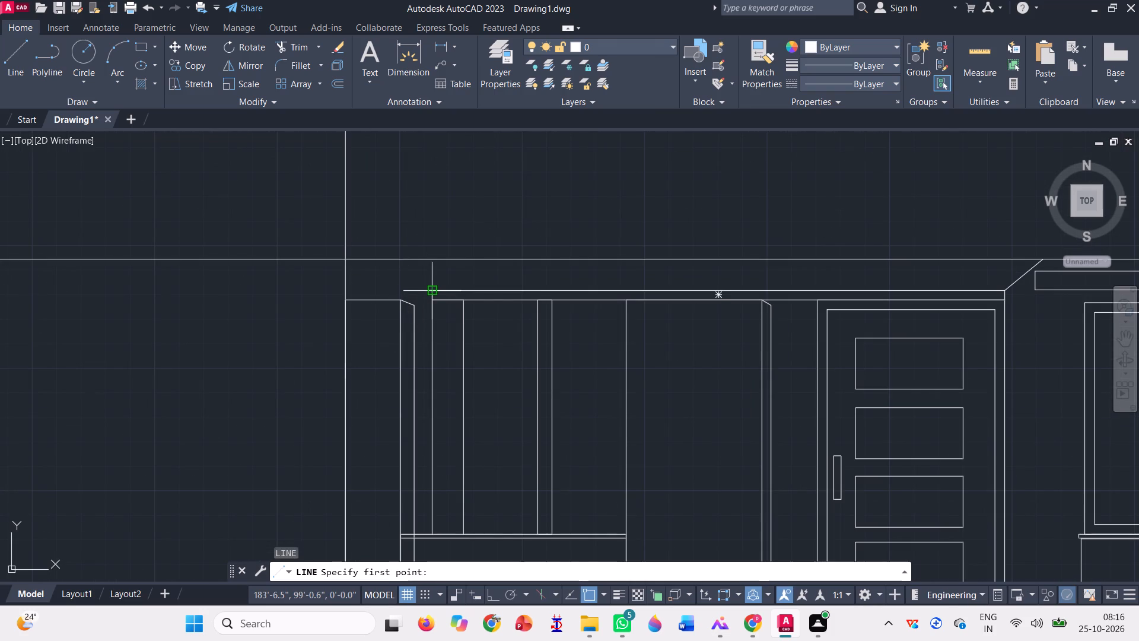
scroll(301, 267, "down", 2)
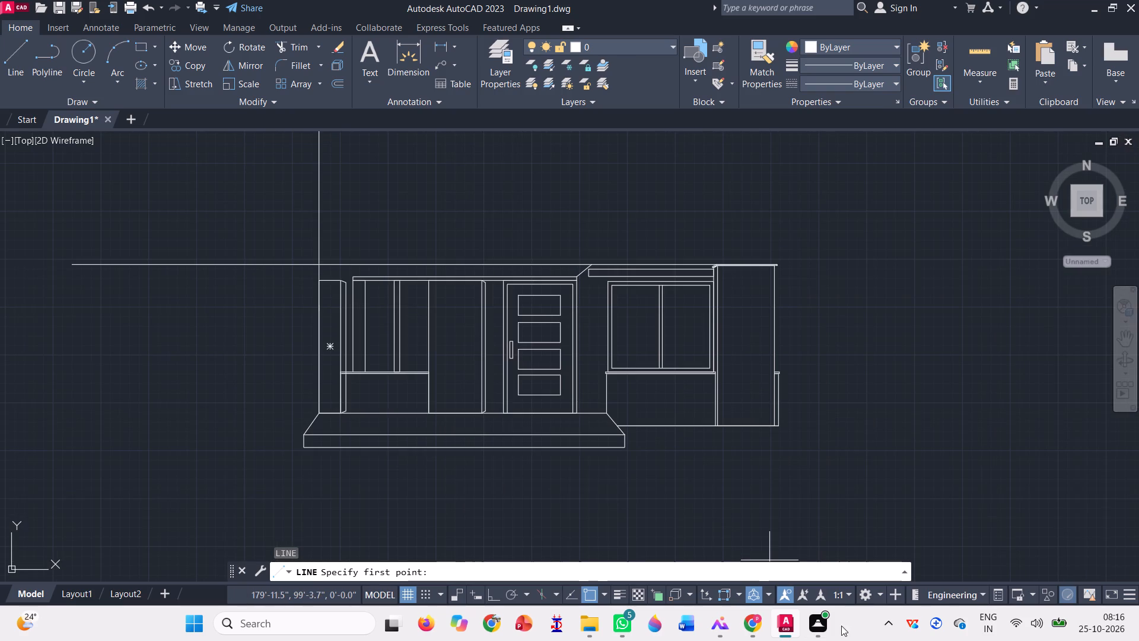
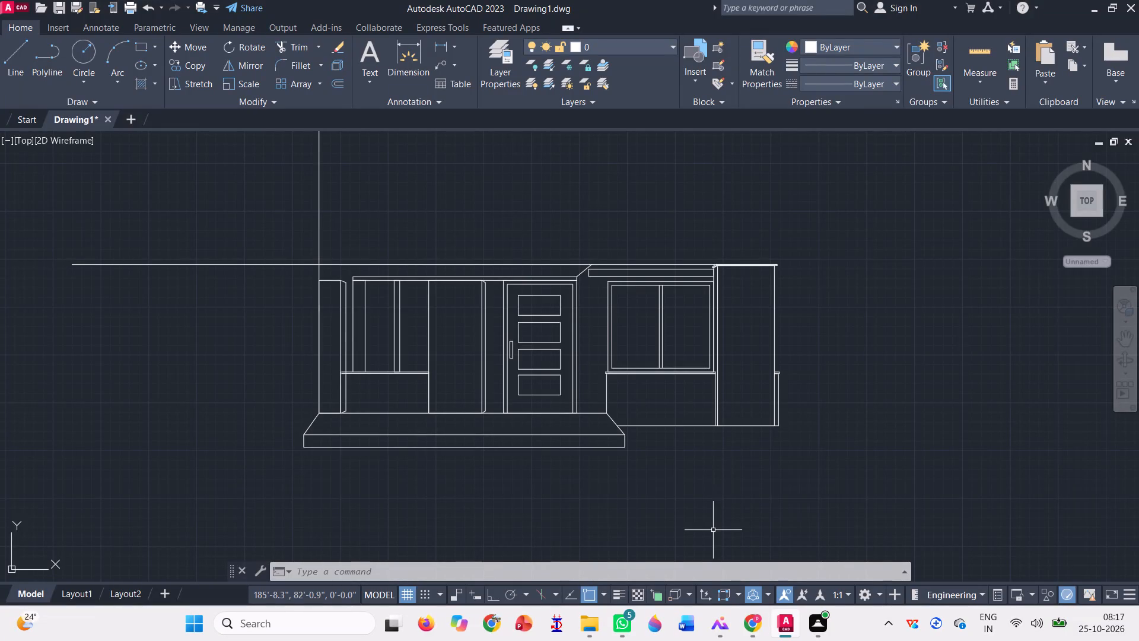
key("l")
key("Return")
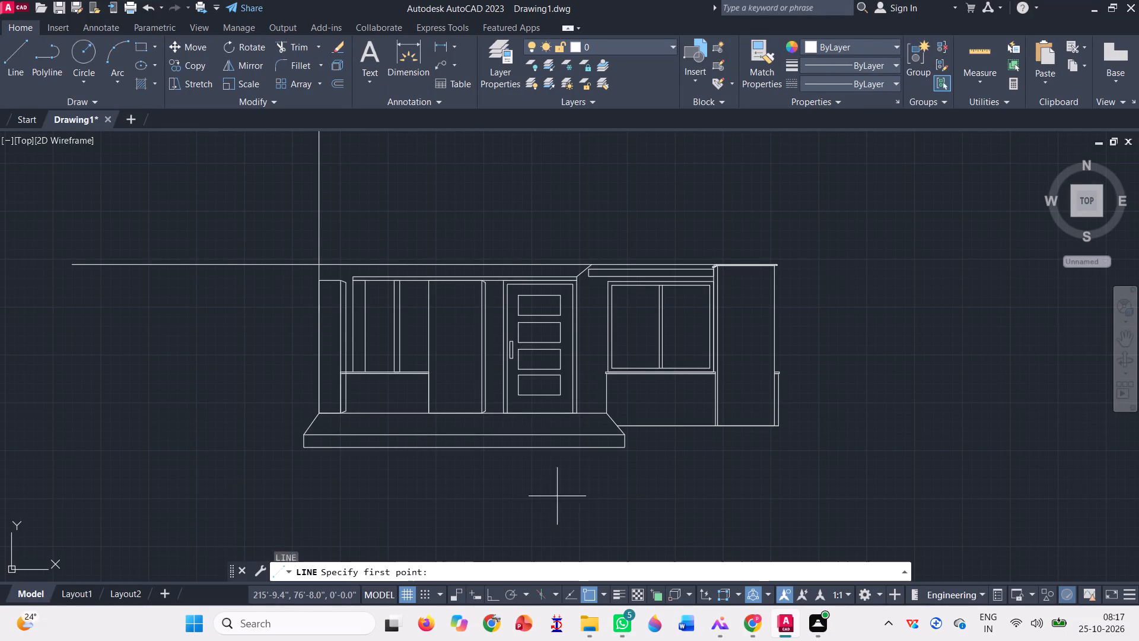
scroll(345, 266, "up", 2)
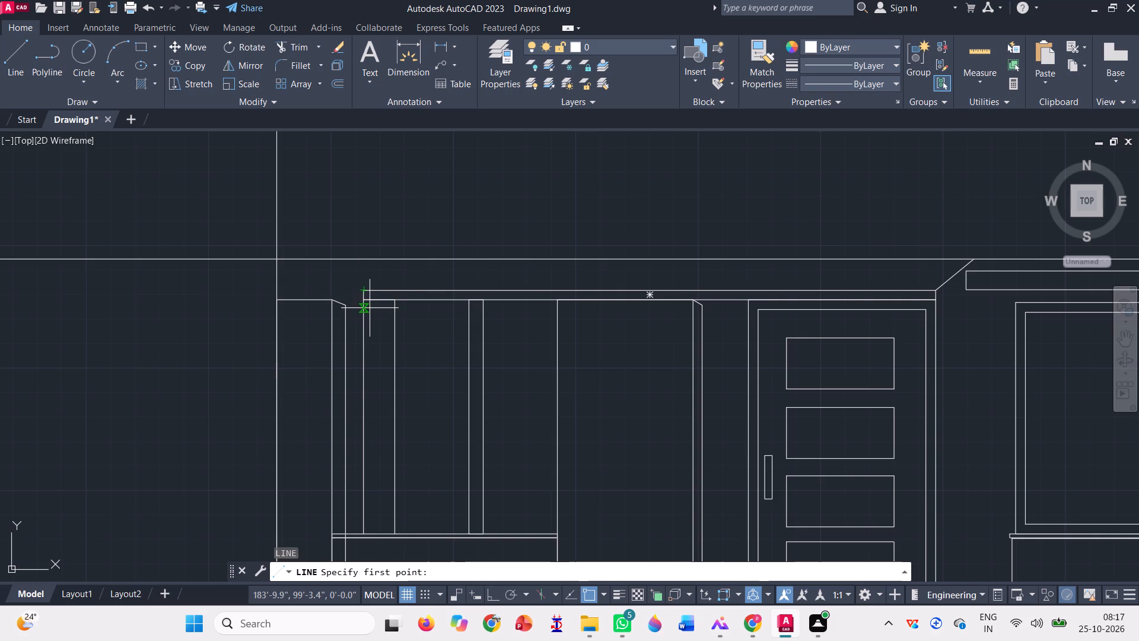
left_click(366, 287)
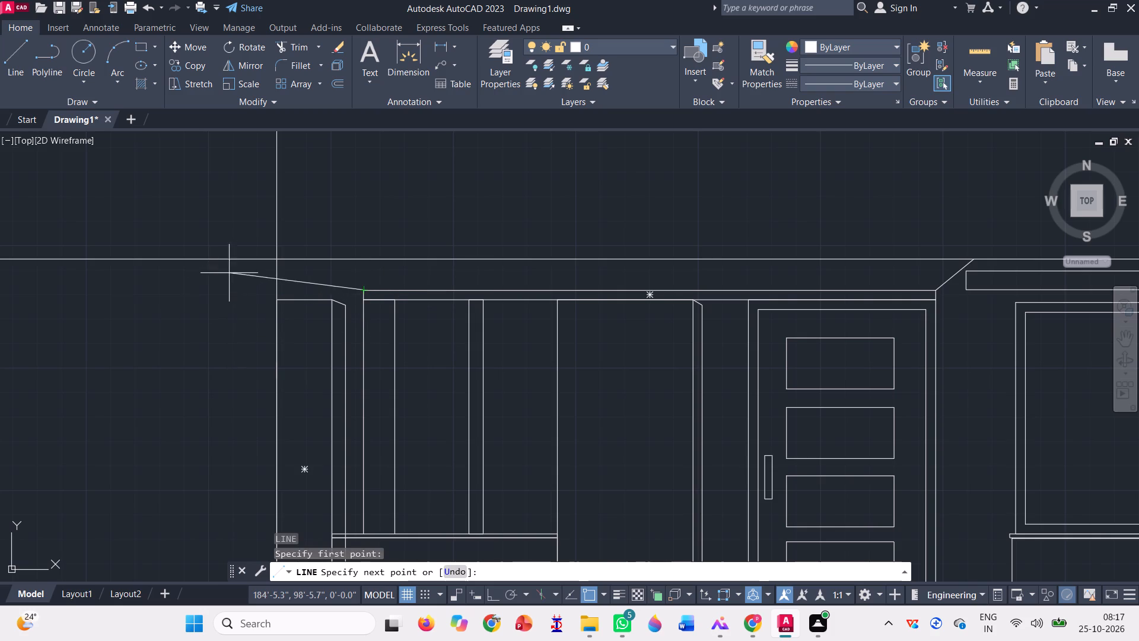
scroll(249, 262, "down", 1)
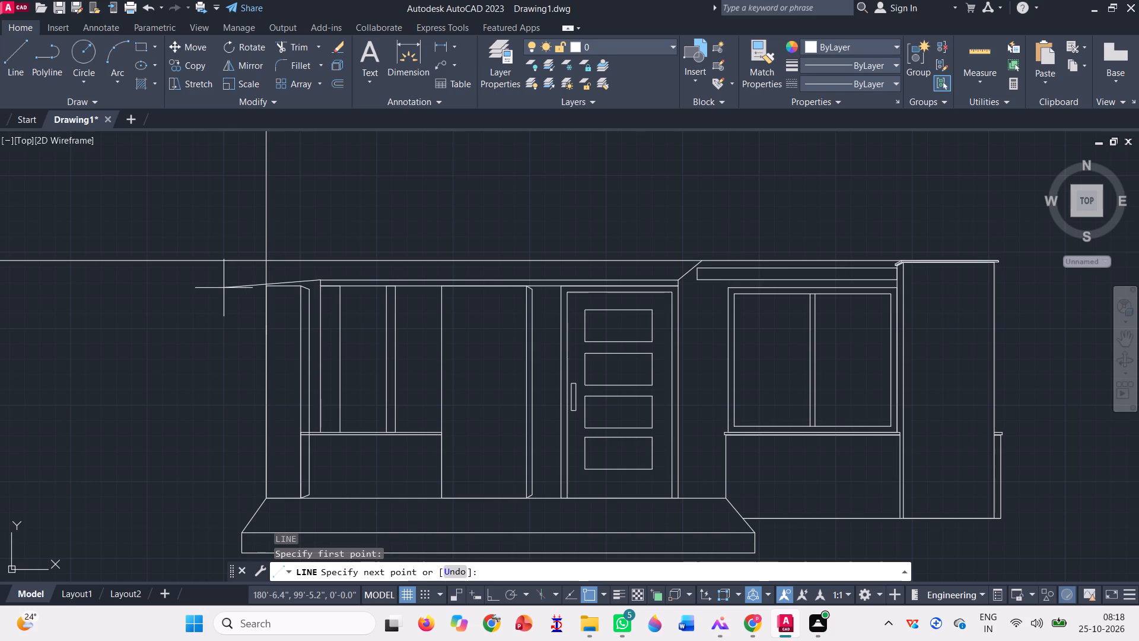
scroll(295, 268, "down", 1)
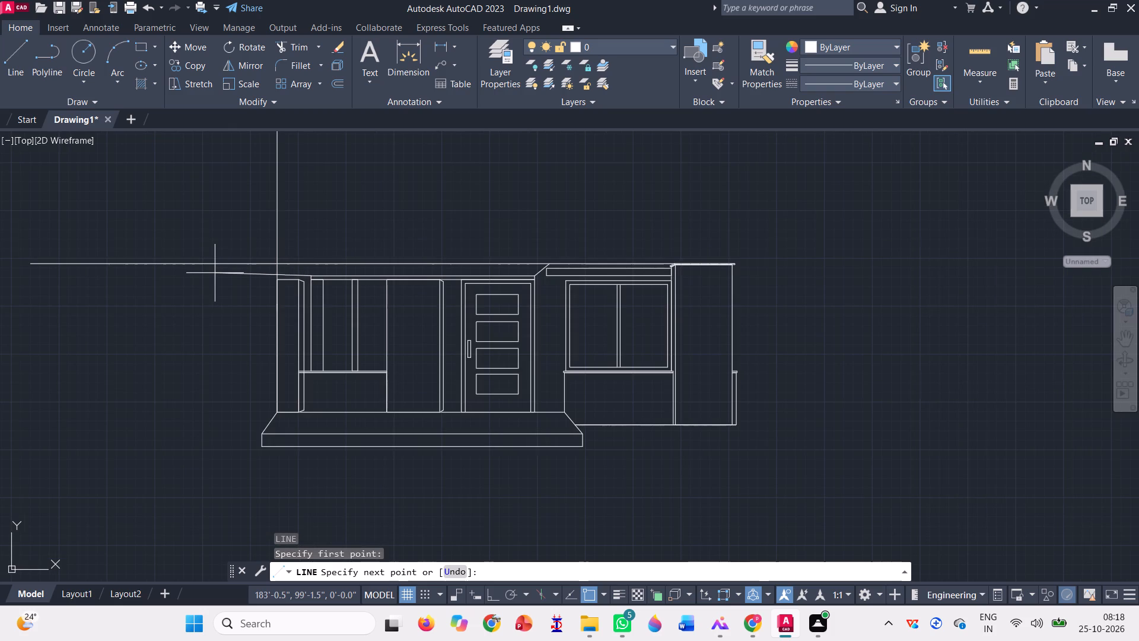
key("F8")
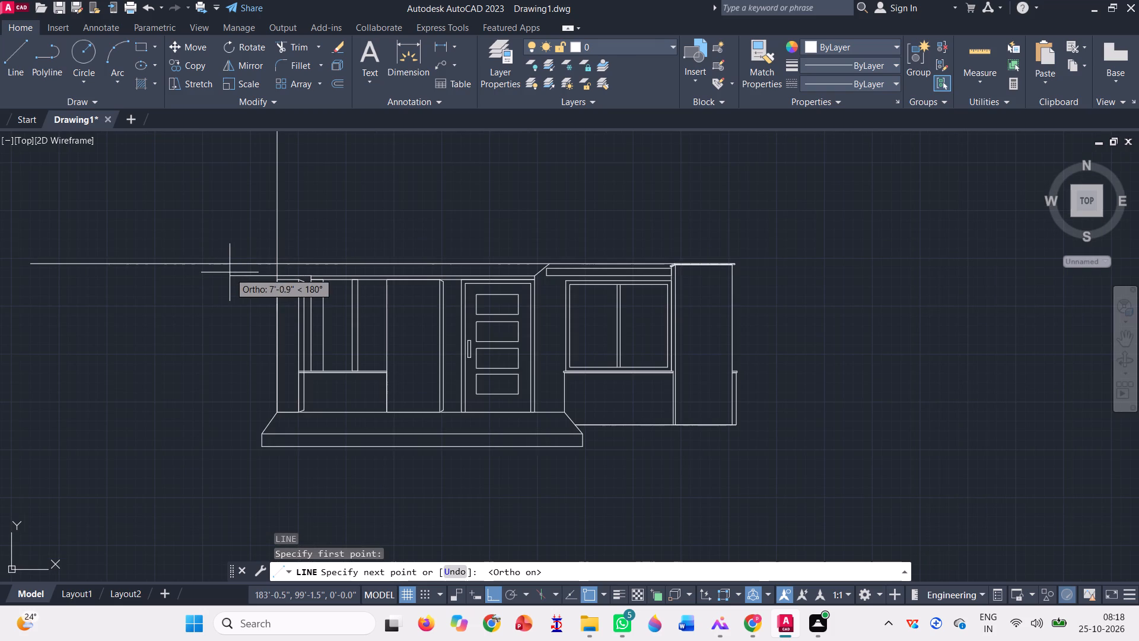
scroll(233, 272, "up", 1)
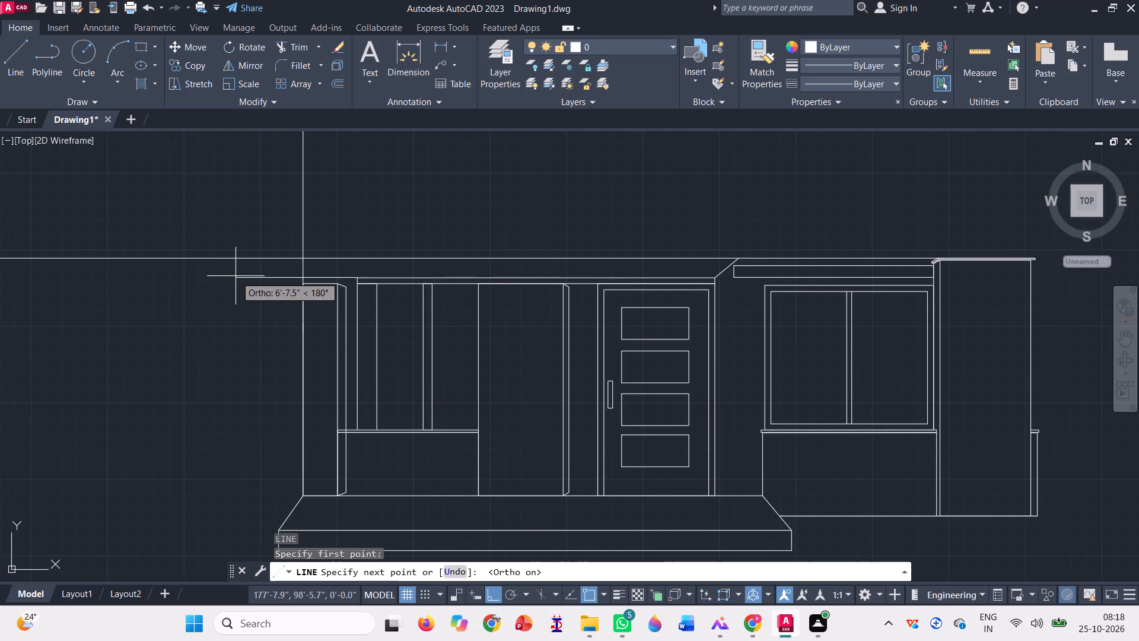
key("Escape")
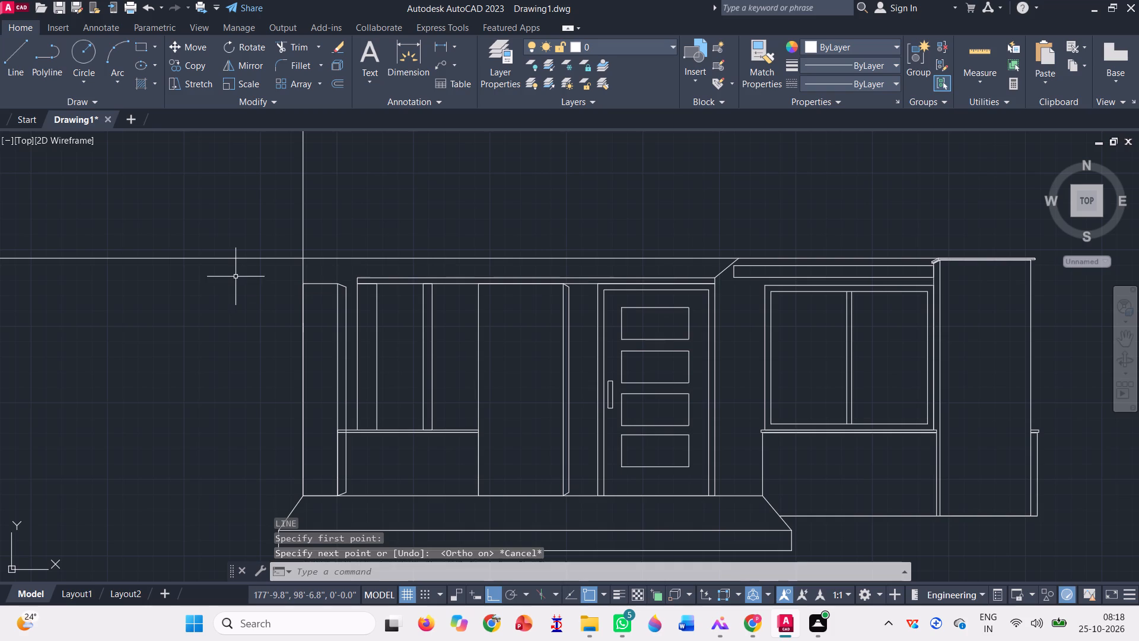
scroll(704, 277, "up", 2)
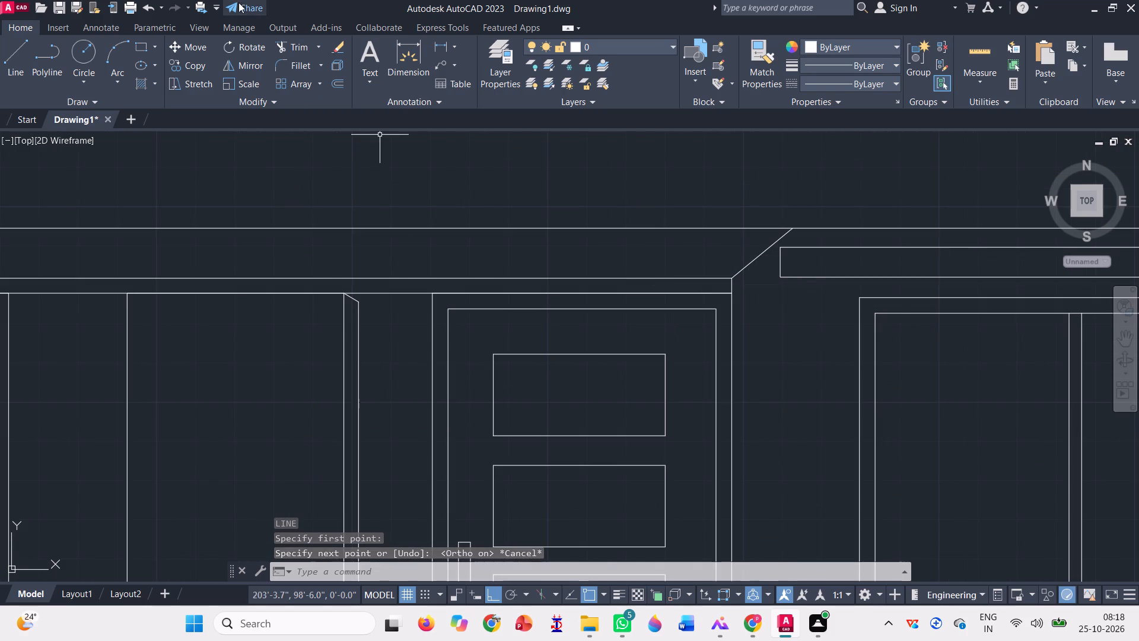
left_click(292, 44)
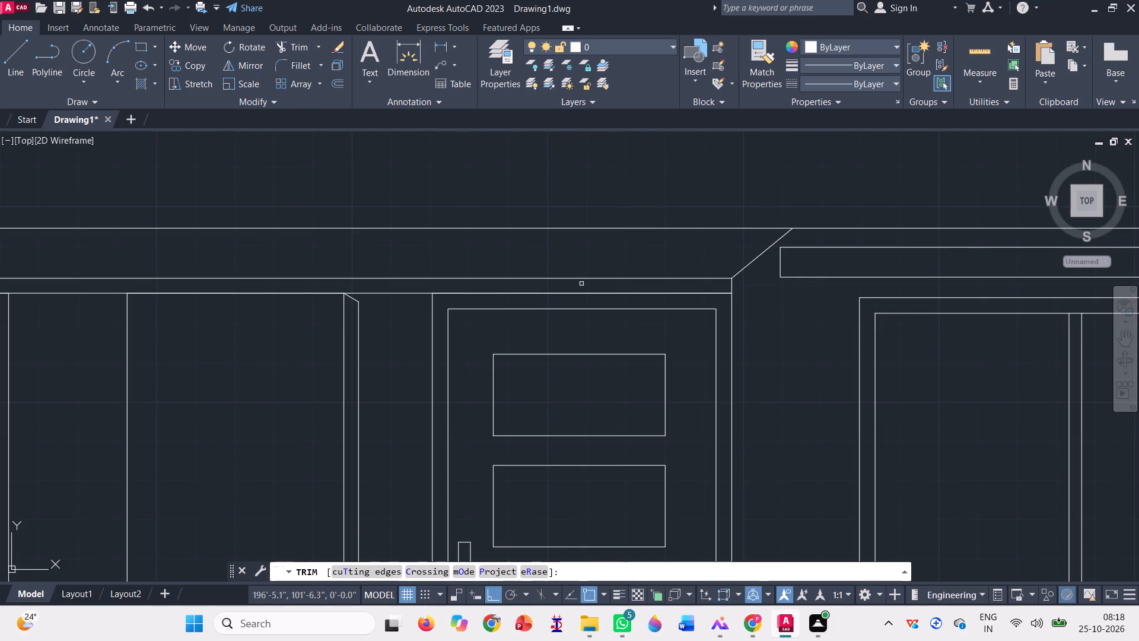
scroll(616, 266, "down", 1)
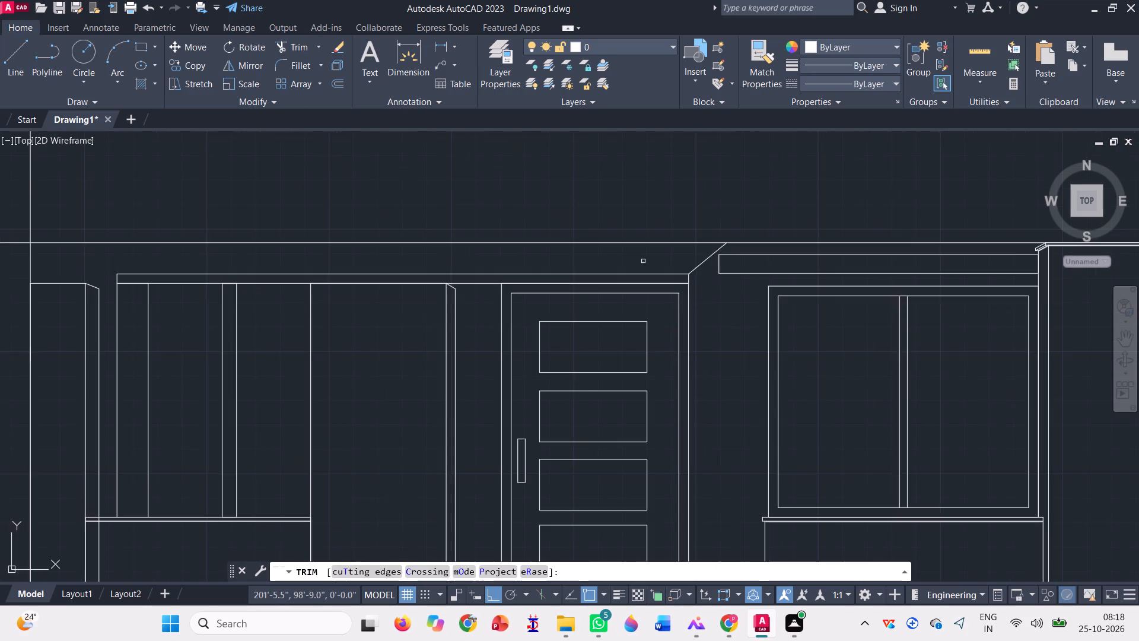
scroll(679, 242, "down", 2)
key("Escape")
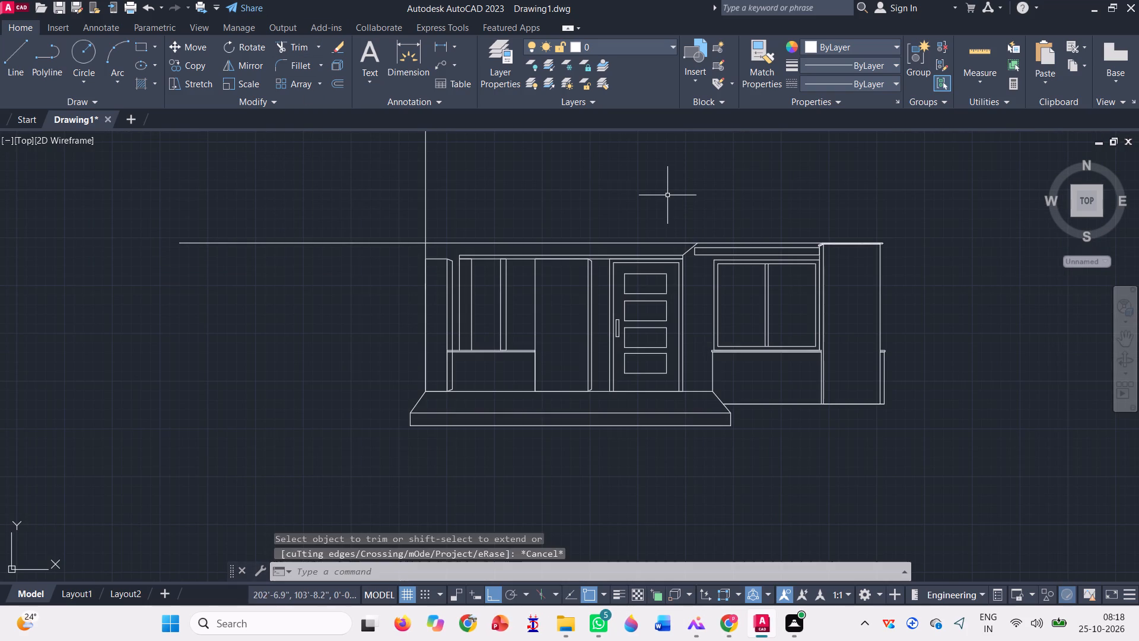
Draw a line from the shorter beam's lower outer corner horizontally past the leftmost column, continuing with a slanted segment up to the long horizontal line.
key("l")
key("Return")
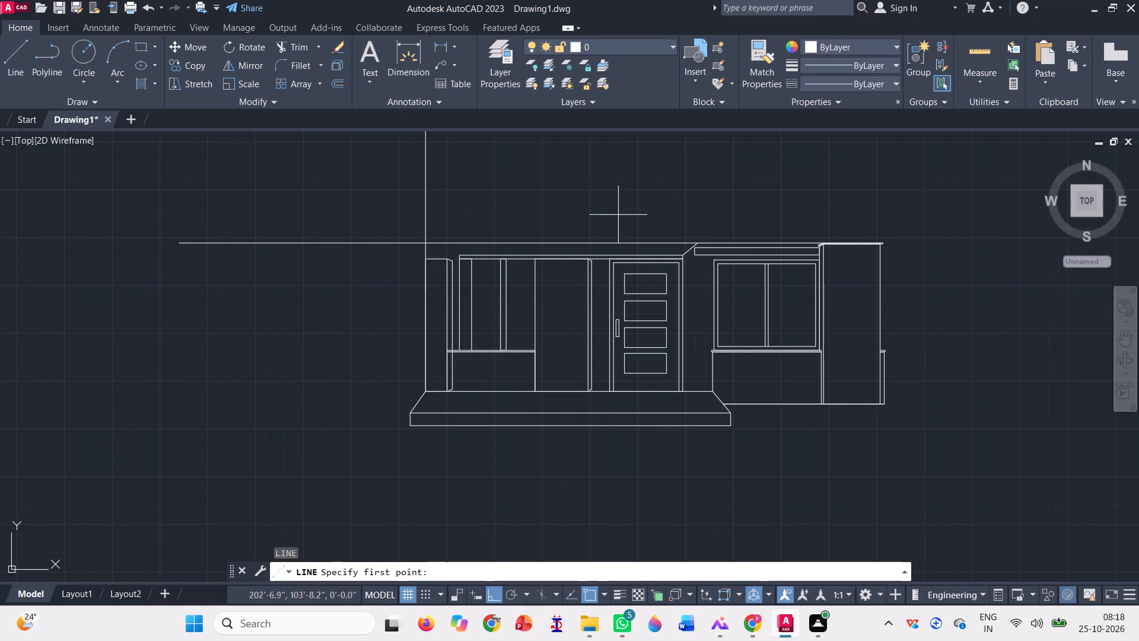
scroll(466, 252, "up", 3)
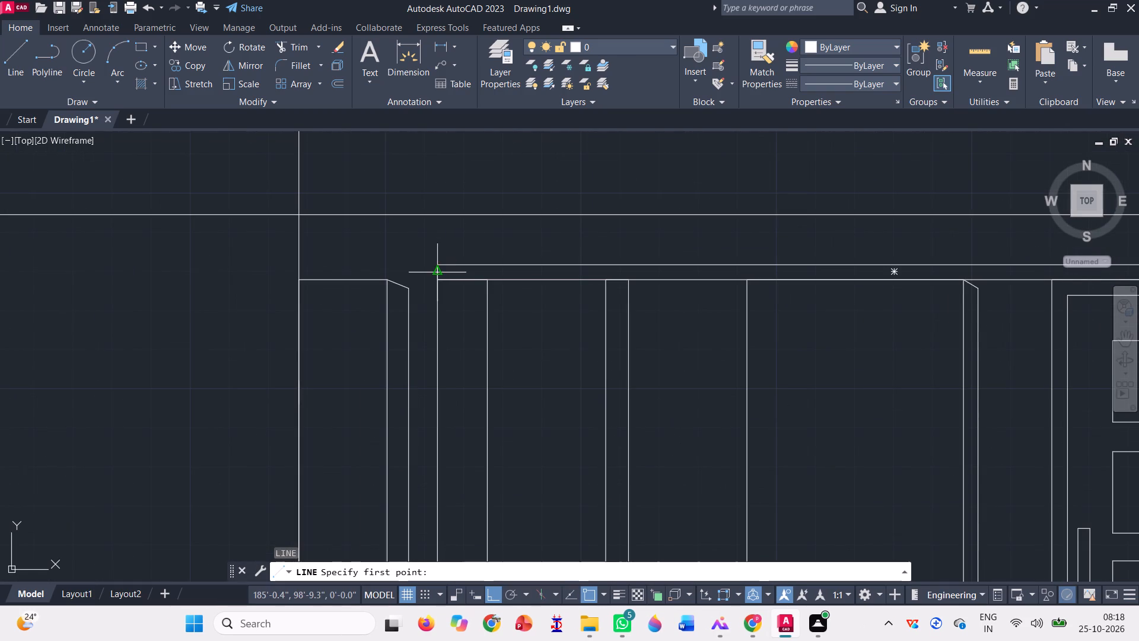
left_click(436, 282)
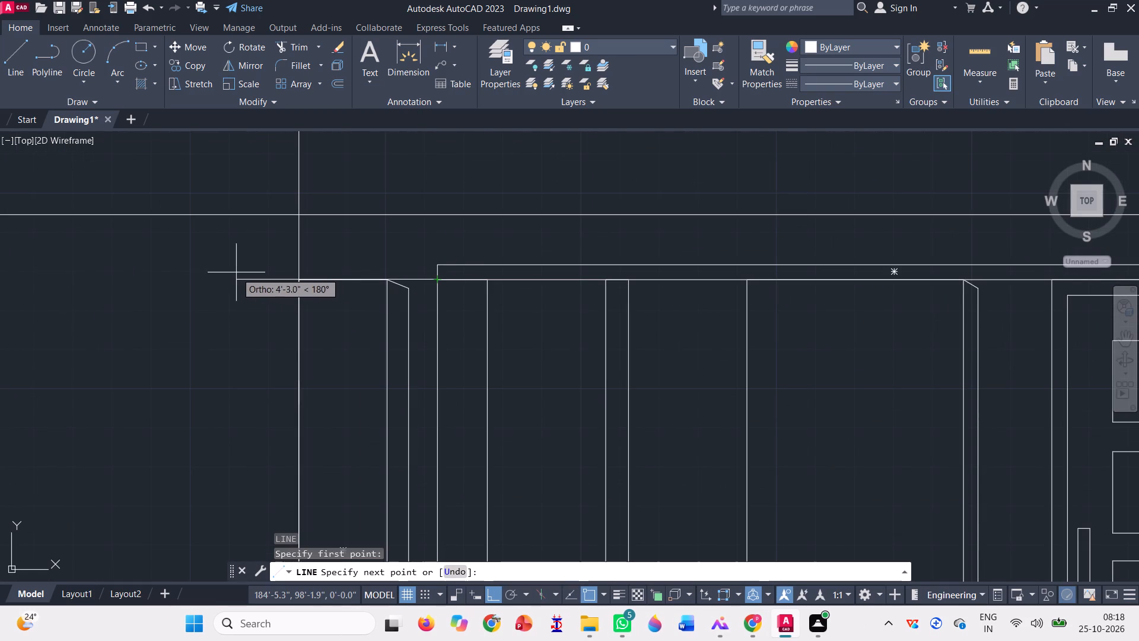
left_click(221, 272)
scroll(221, 272, "down", 2)
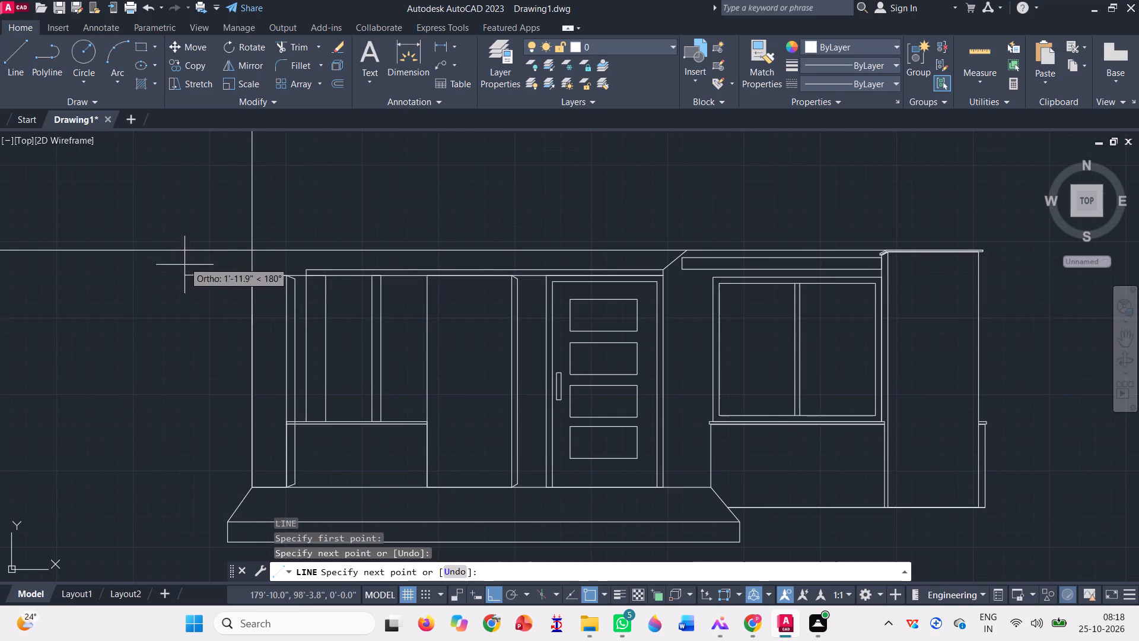
scroll(380, 266, "down", 1)
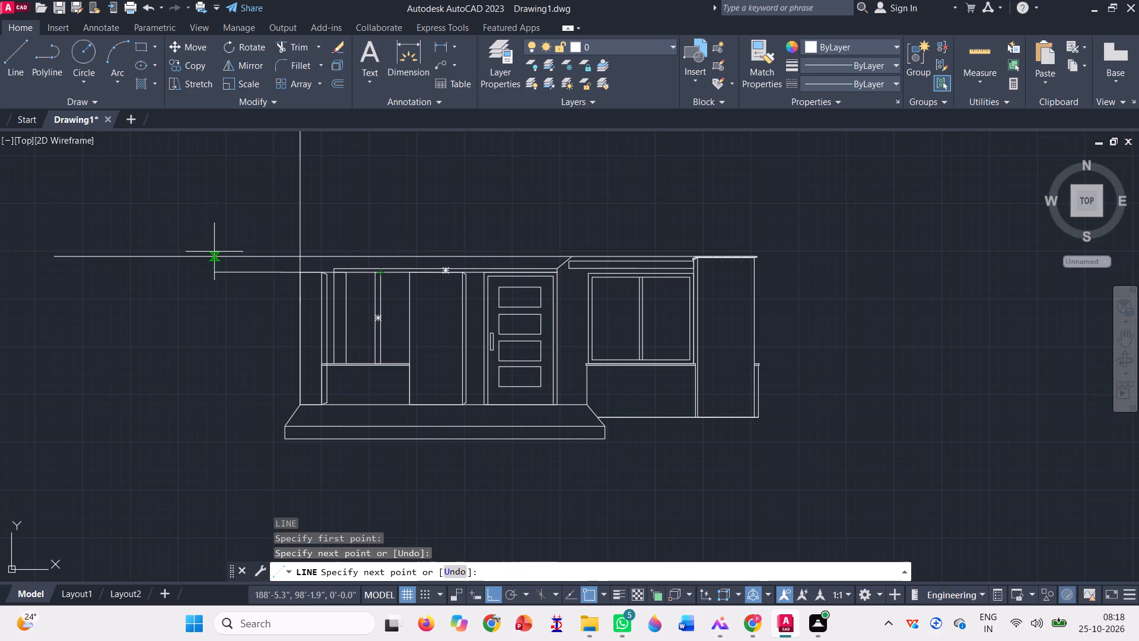
key("F8")
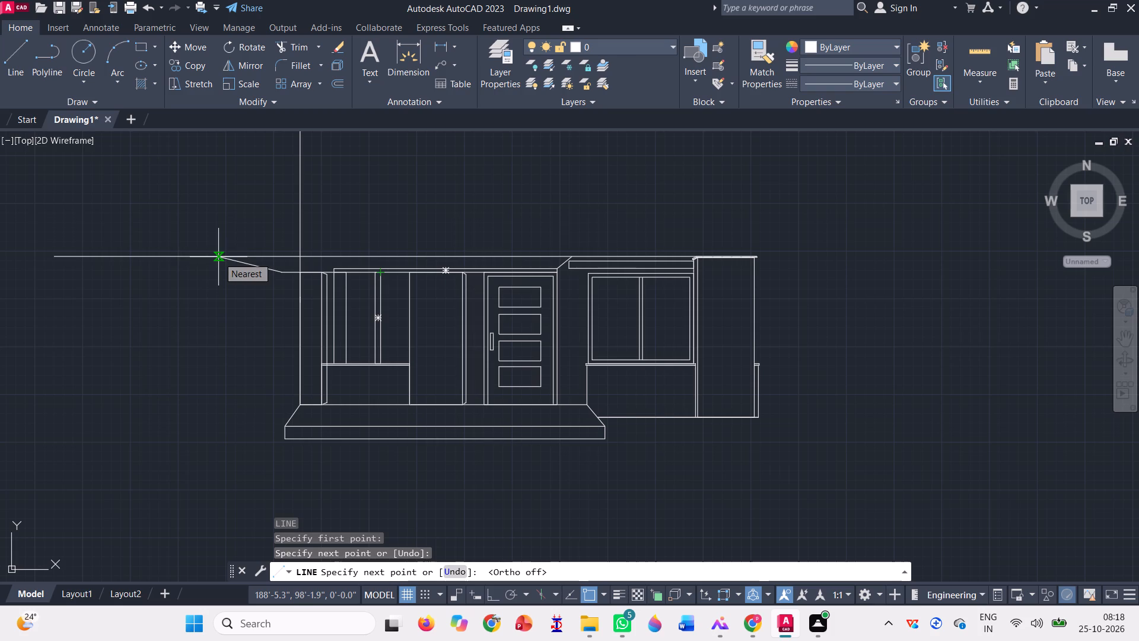
left_click(218, 257)
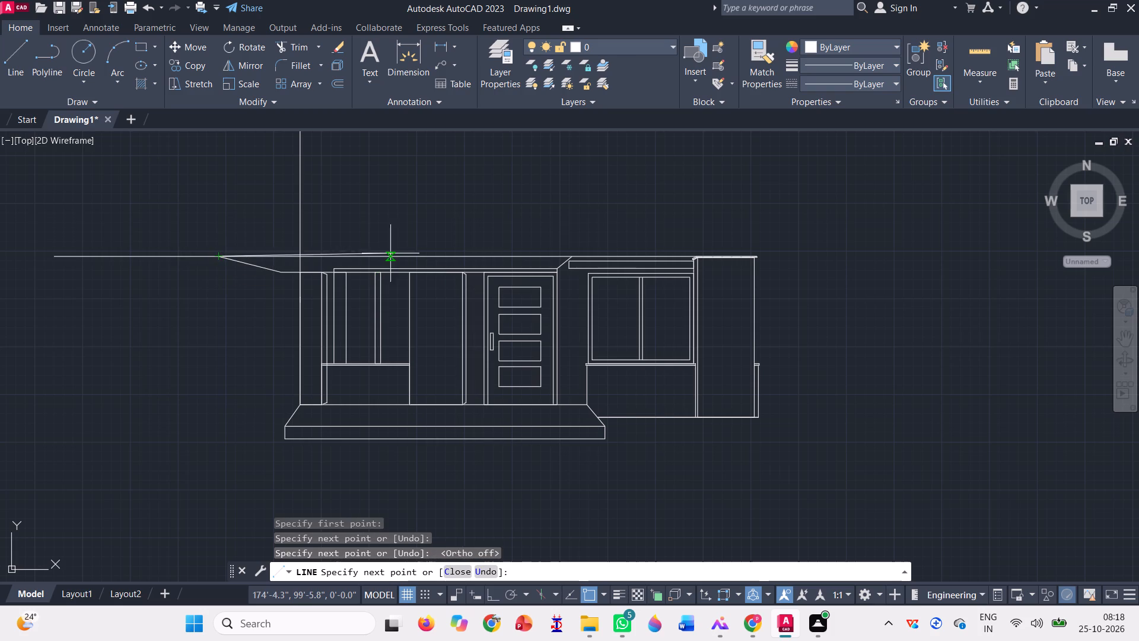
key("F8")
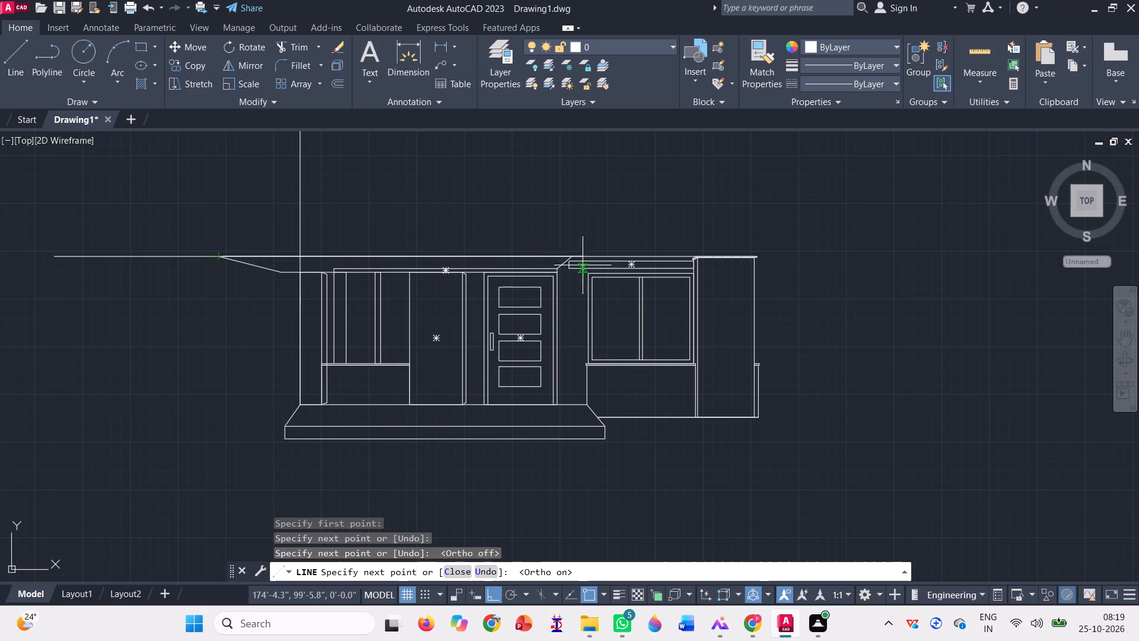
key("space")
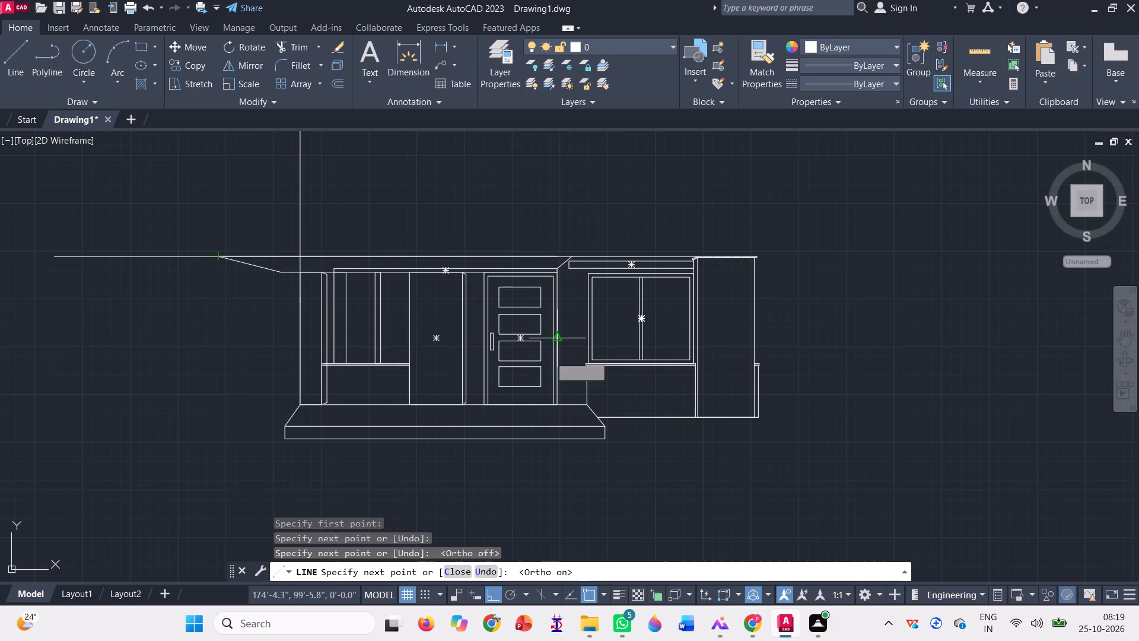
Draw a thin roof slab rectangle above the long horizontal line, from the slanted line's upper end to above the door frame's far edge.
left_click(141, 43)
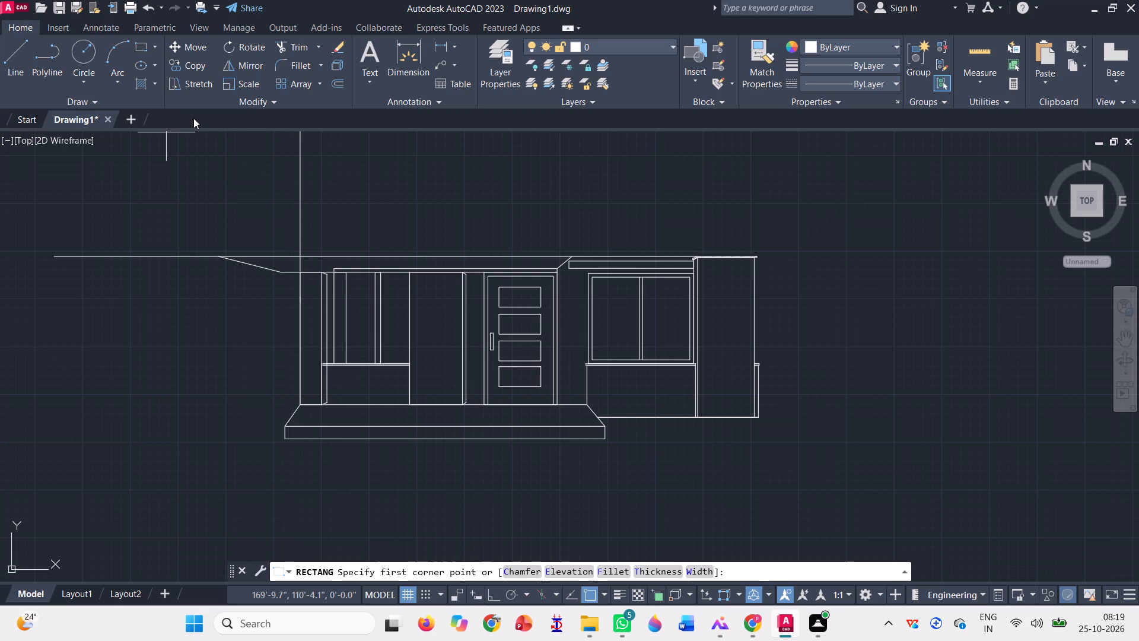
scroll(199, 220, "up", 2)
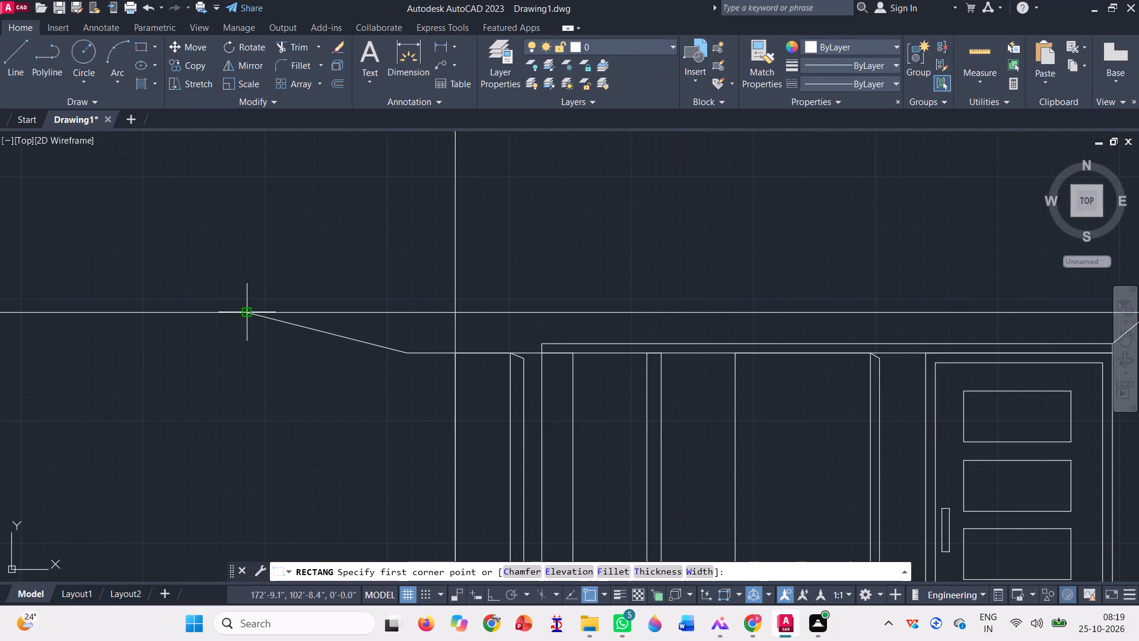
left_click(248, 310)
scroll(235, 243, "down", 2)
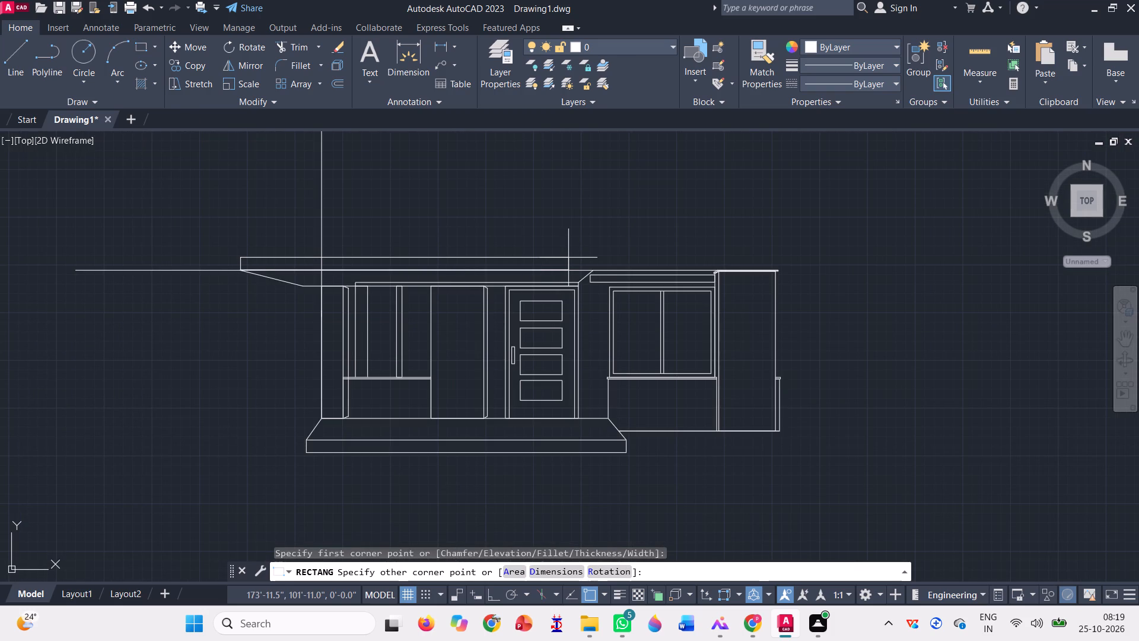
scroll(568, 257, "up", 1)
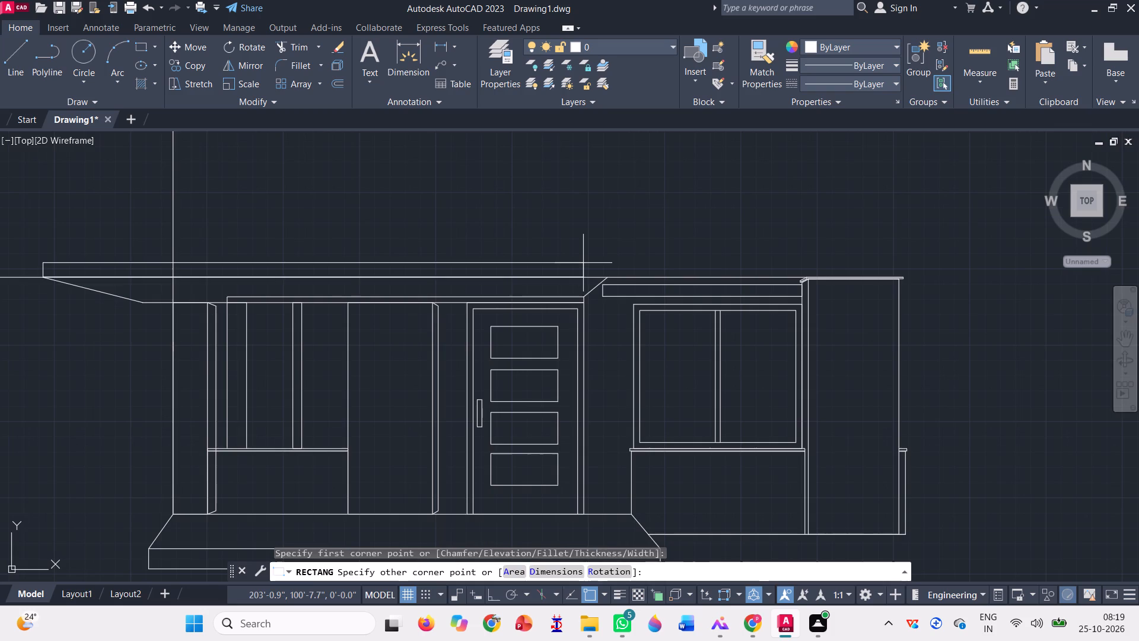
left_click(583, 263)
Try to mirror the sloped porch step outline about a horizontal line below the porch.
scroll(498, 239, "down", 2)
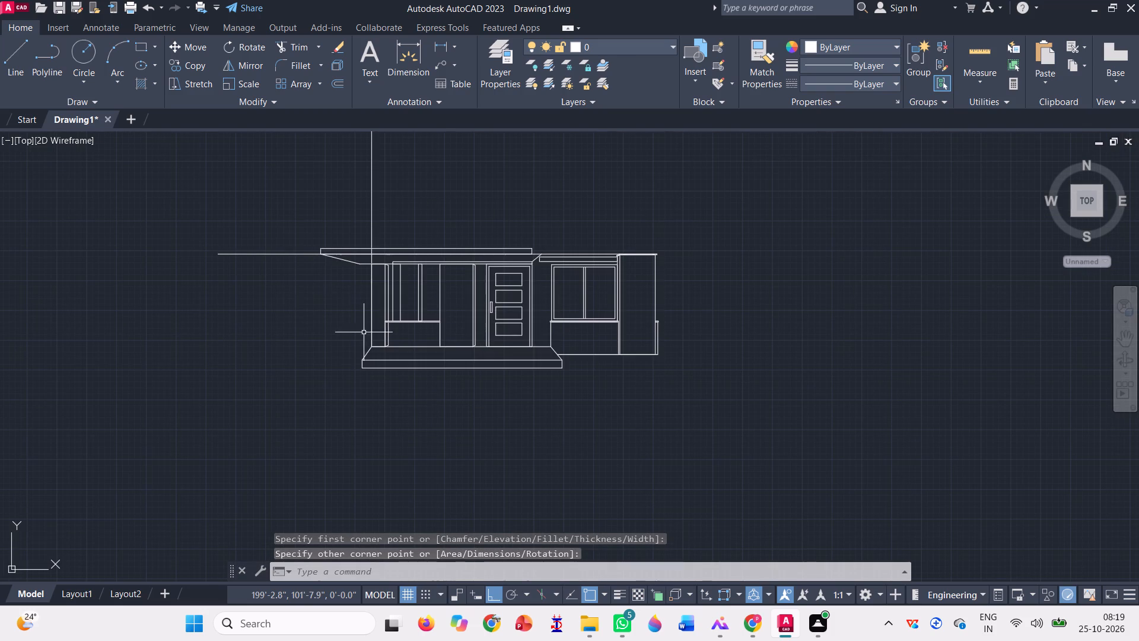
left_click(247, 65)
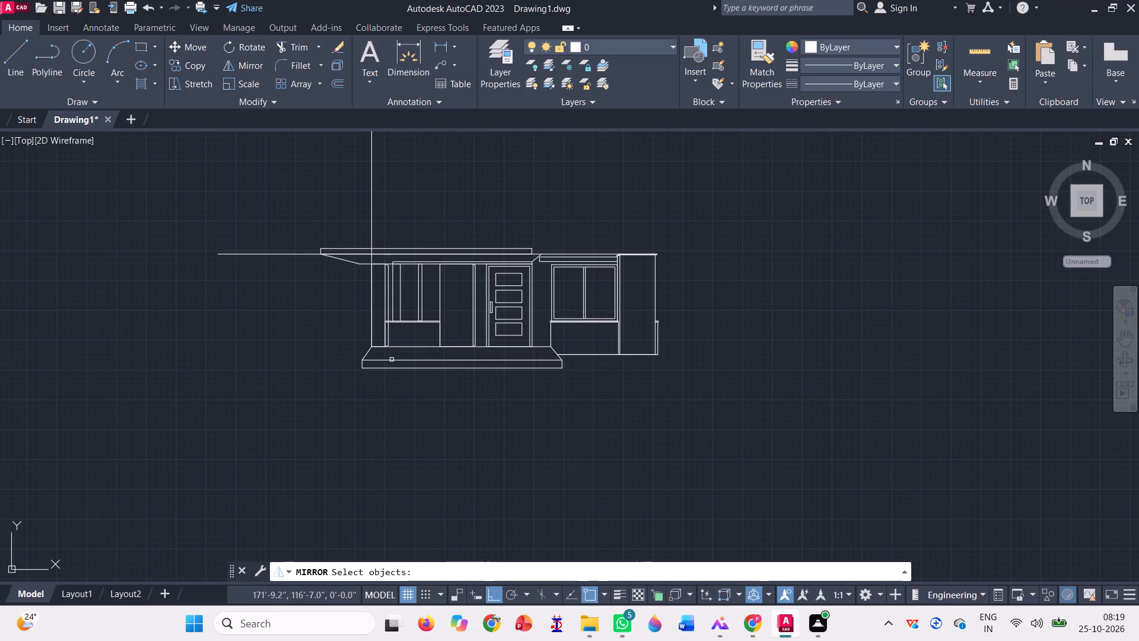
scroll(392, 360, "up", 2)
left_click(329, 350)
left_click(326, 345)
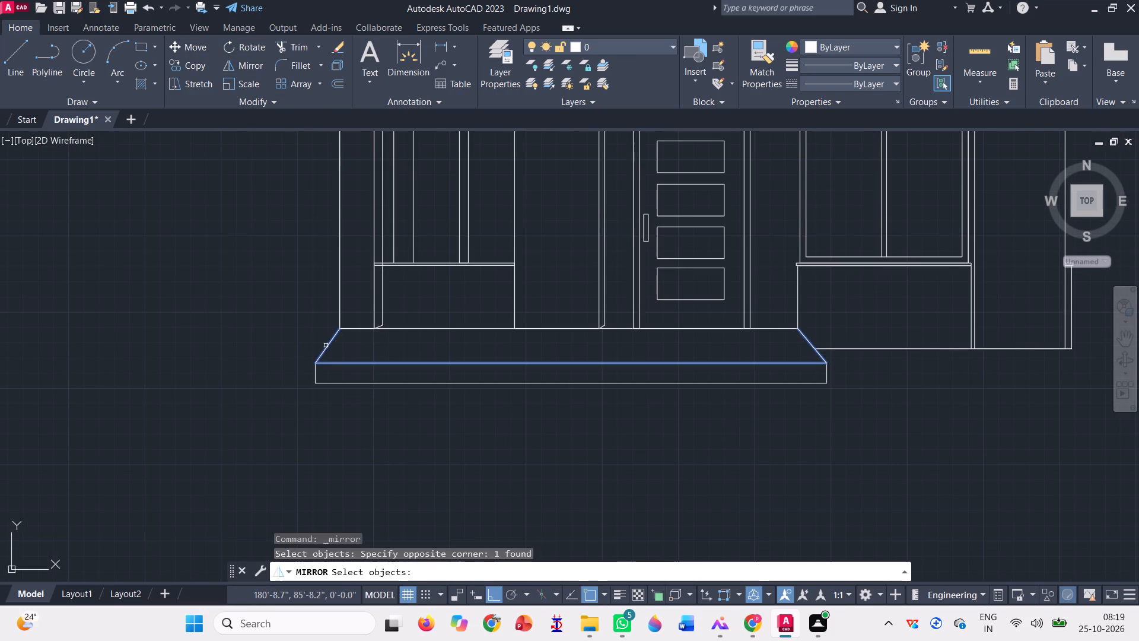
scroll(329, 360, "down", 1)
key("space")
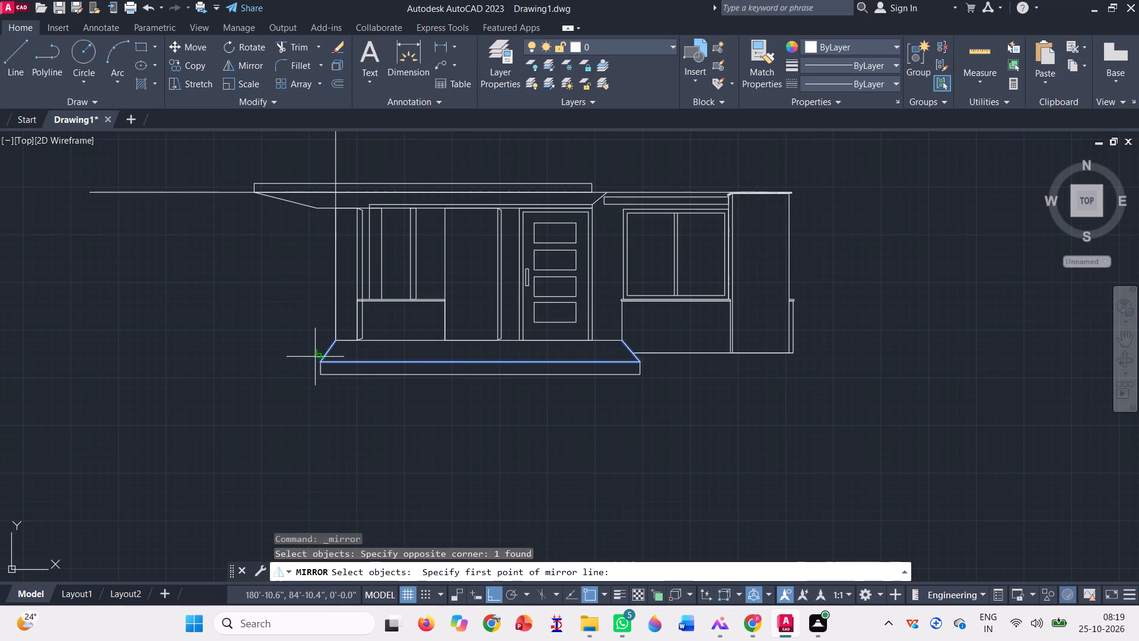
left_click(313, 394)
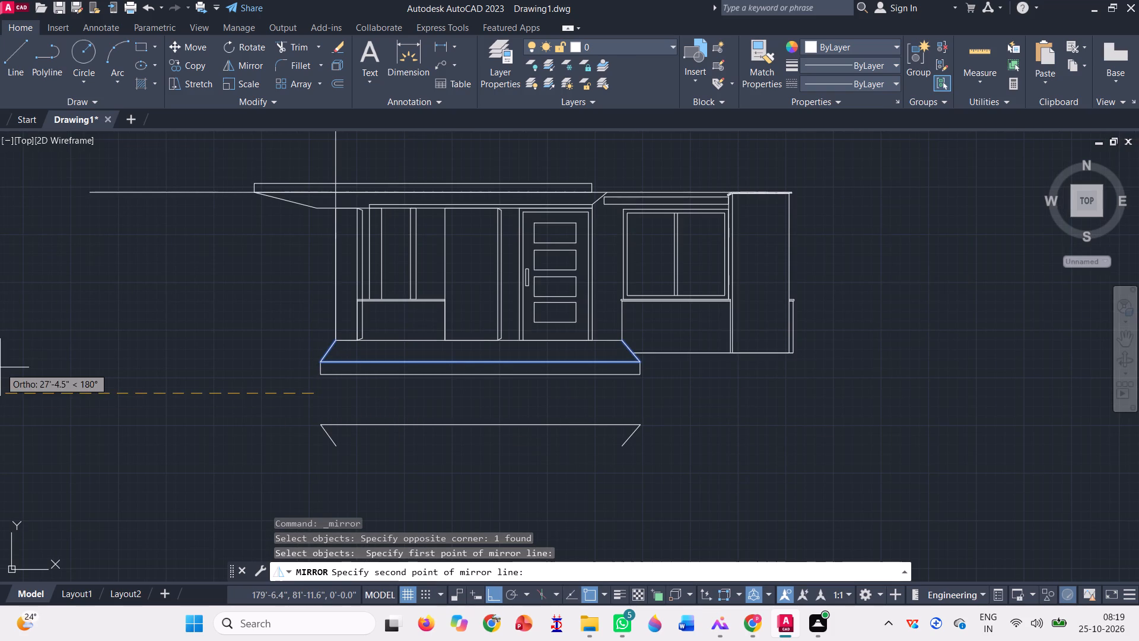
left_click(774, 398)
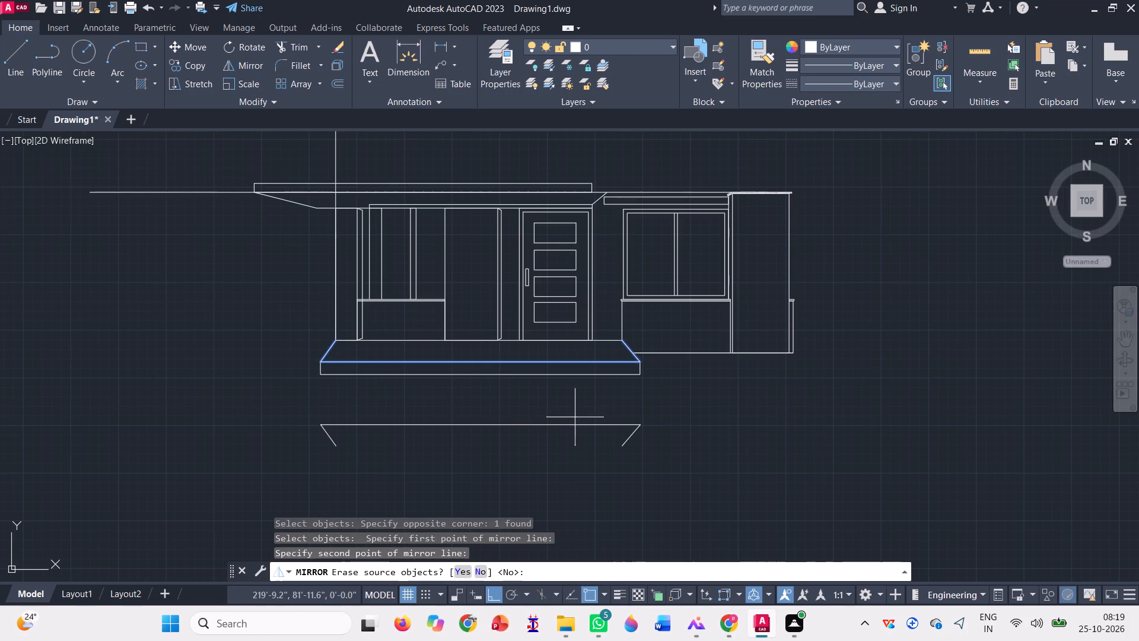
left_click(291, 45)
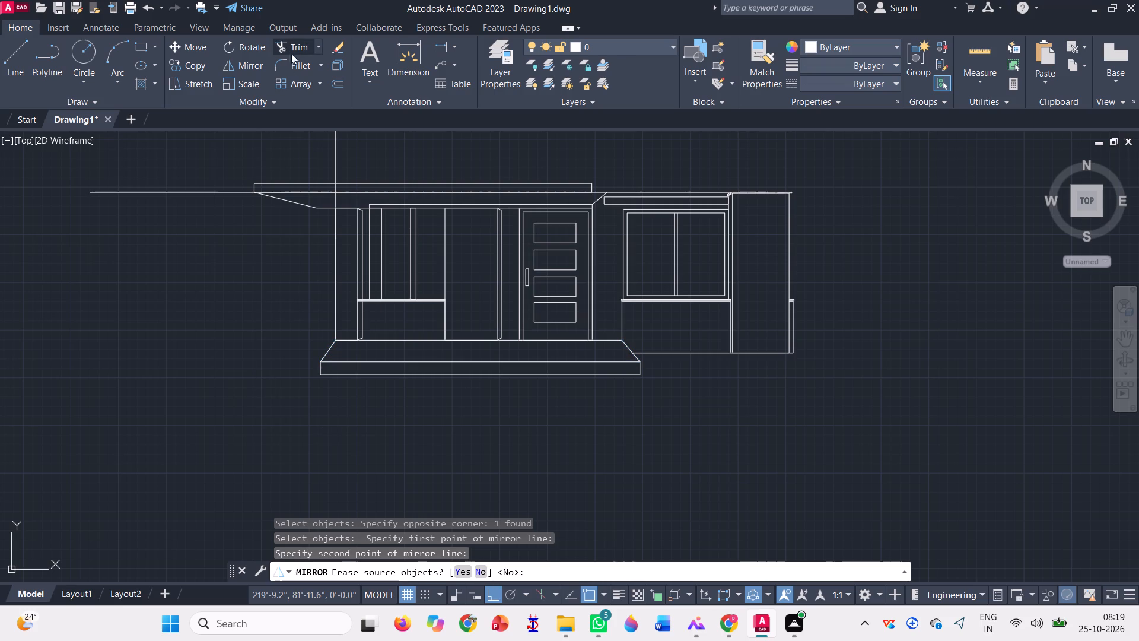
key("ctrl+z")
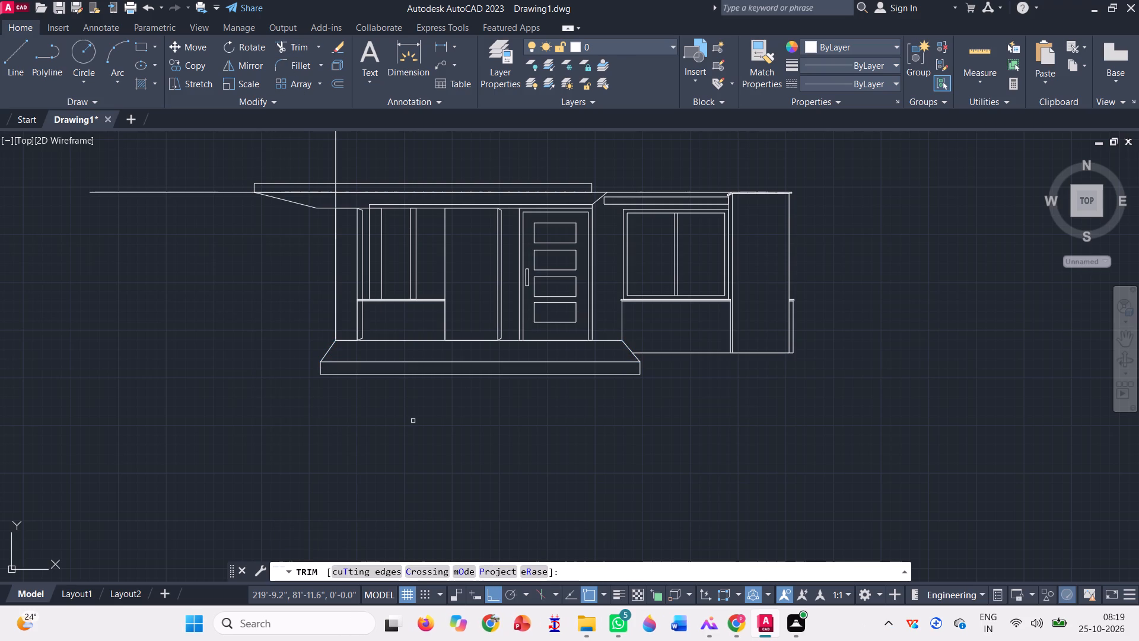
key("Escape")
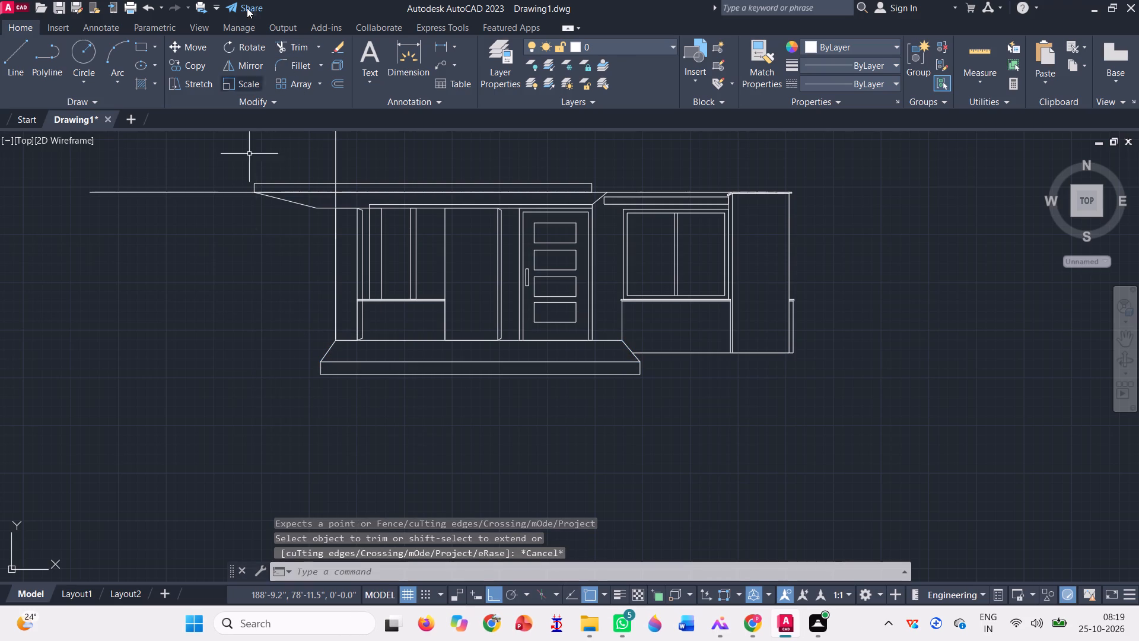
Mirror the sloped porch step outline about a horizontal line below the porch, keeping the original.
left_click(231, 62)
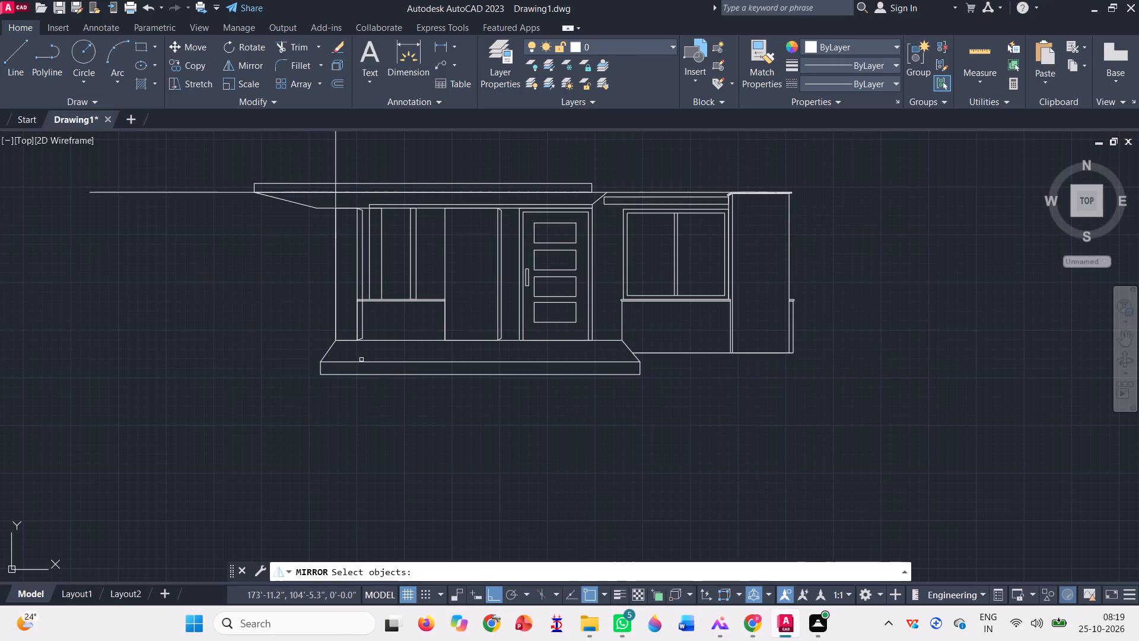
left_click(355, 358)
left_click(343, 360)
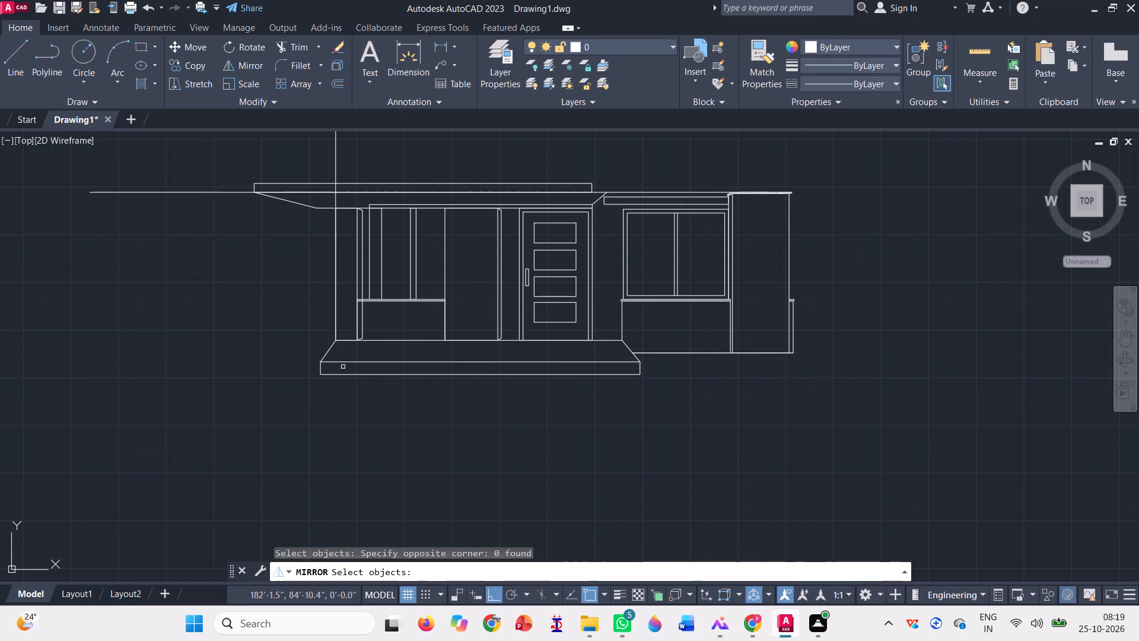
left_click(343, 366)
left_click(339, 356)
key("space")
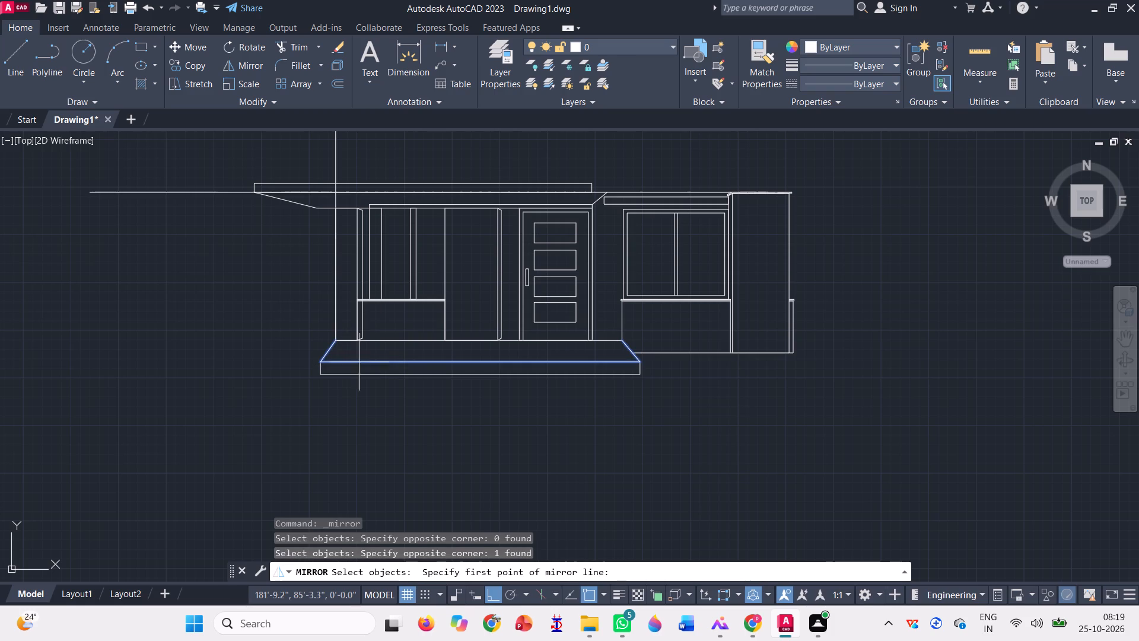
left_click(292, 394)
triple_click(822, 380)
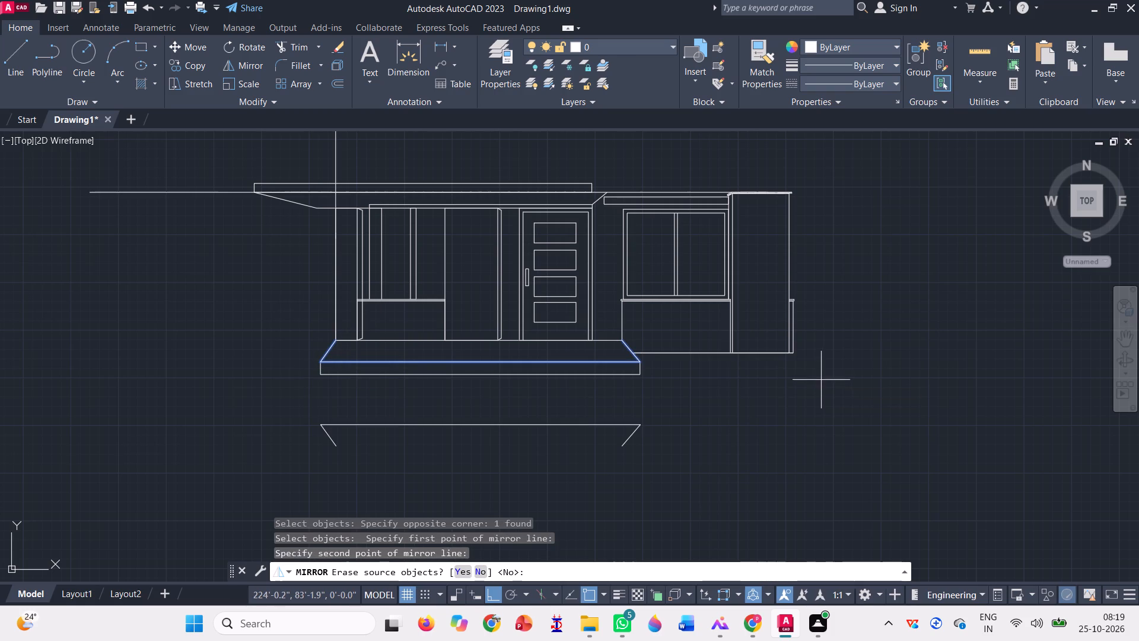
left_click(825, 402)
key("space")
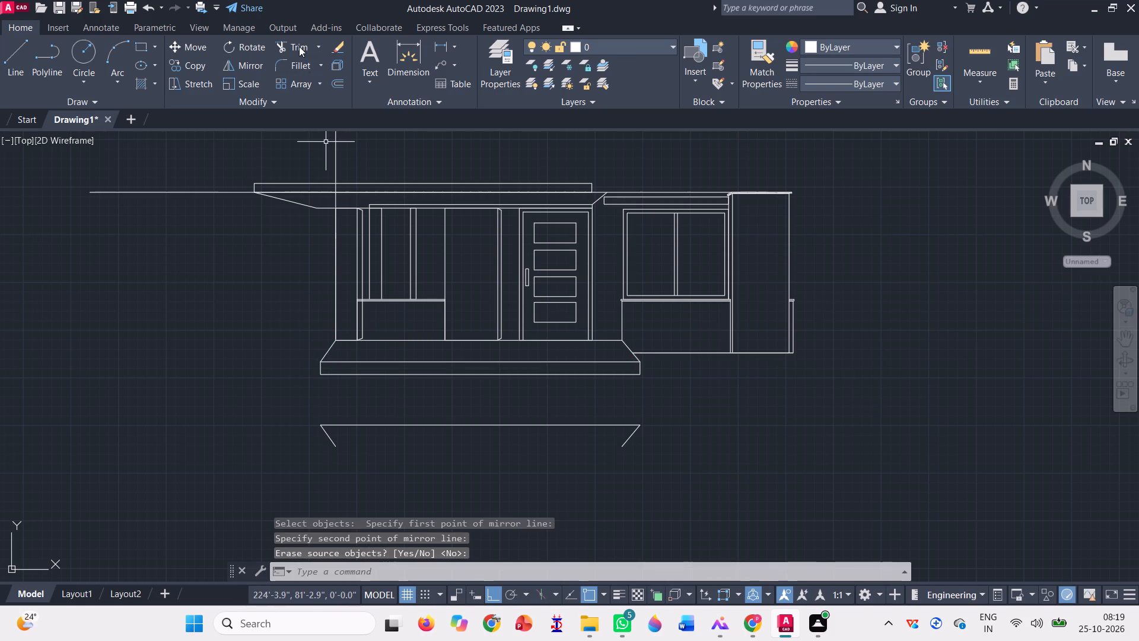
Trim away the mirrored outline's long horizontal segment and the slanted segment under the leftmost column, leaving only the opposite slanted segment.
left_click(299, 46)
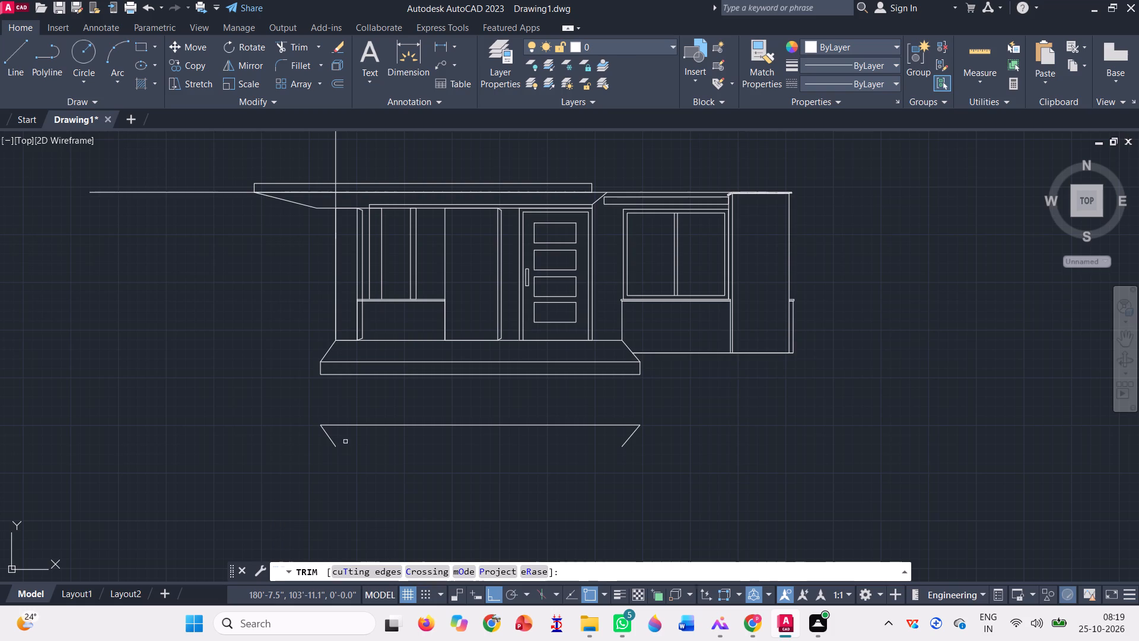
left_click(324, 431)
left_click(335, 425)
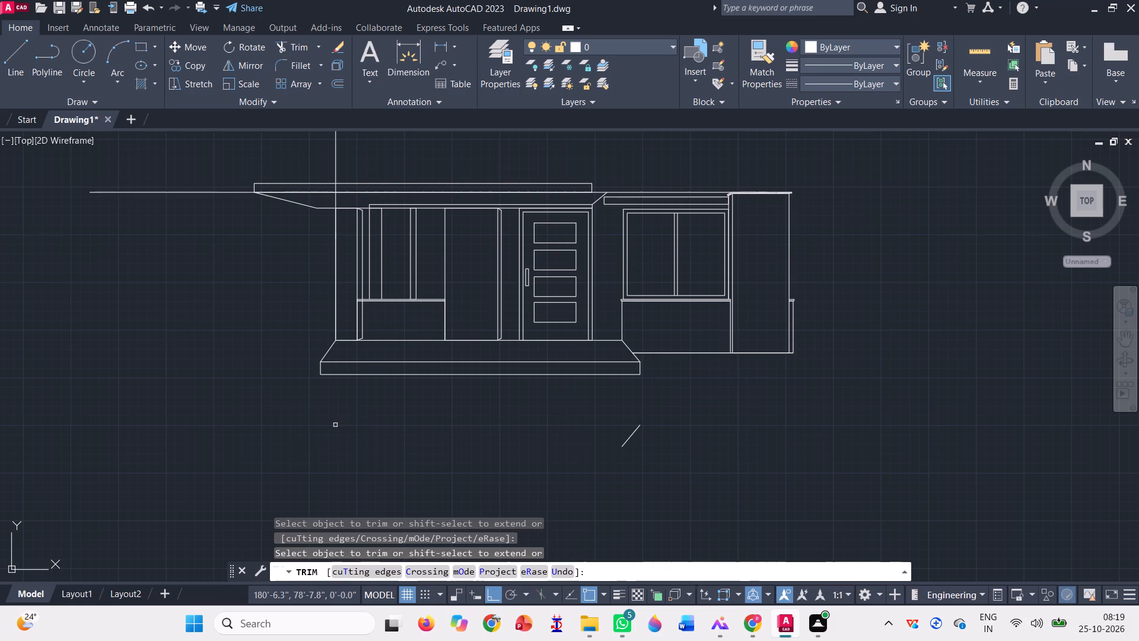
key("Escape")
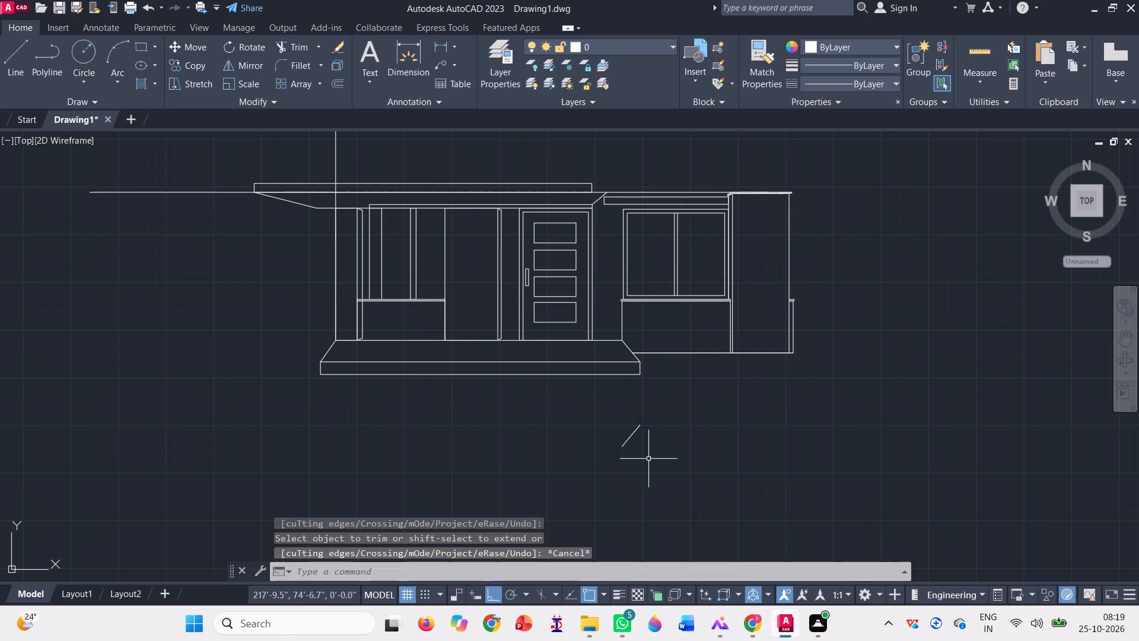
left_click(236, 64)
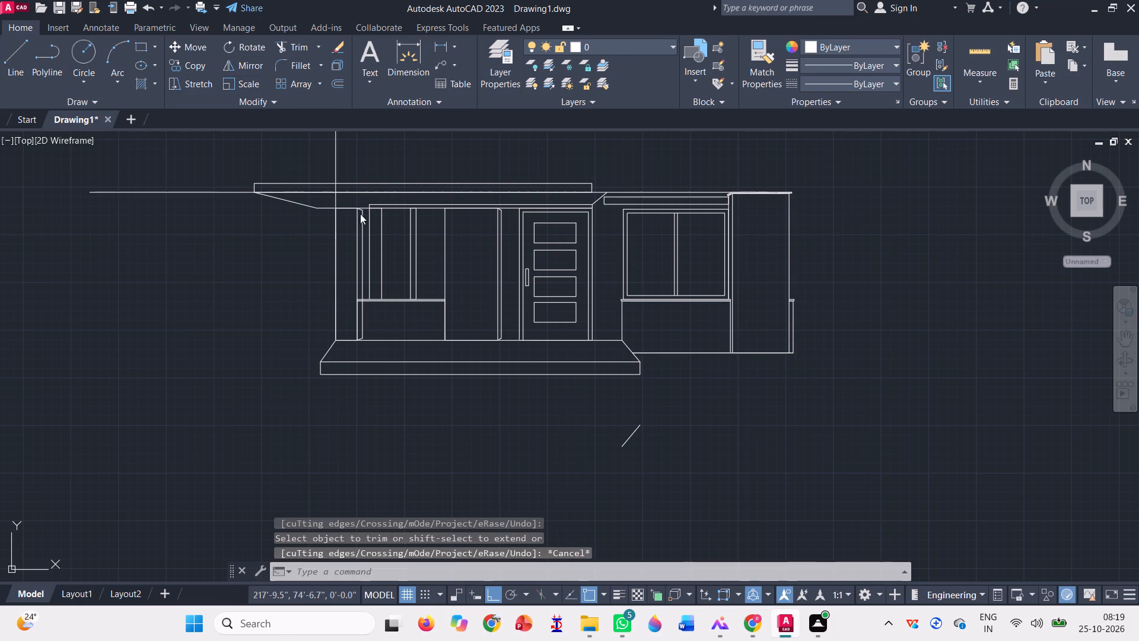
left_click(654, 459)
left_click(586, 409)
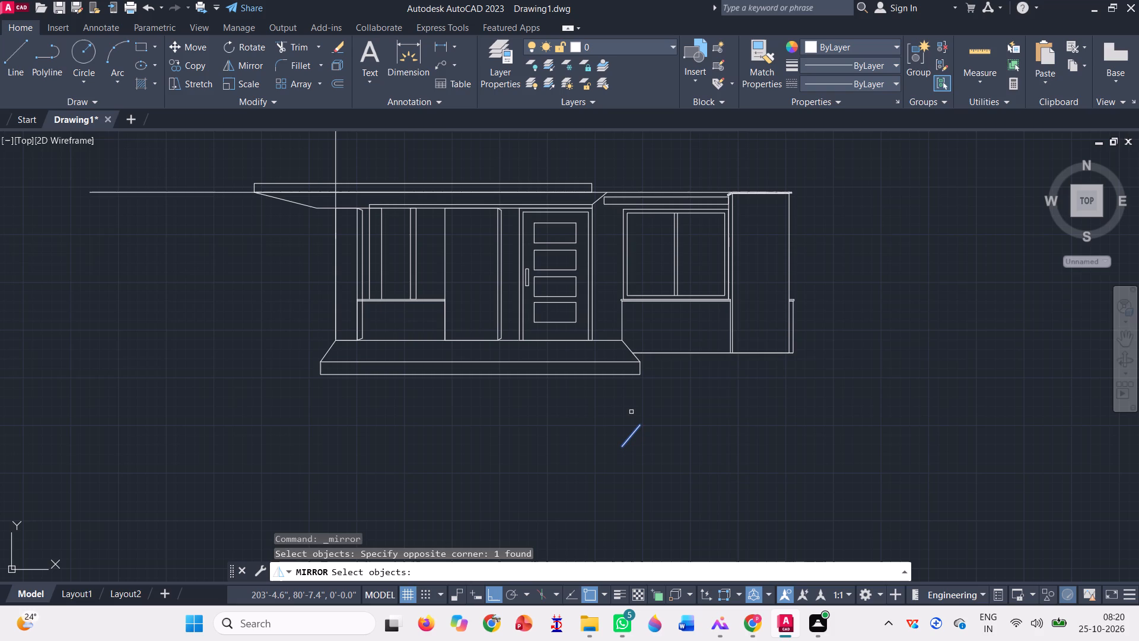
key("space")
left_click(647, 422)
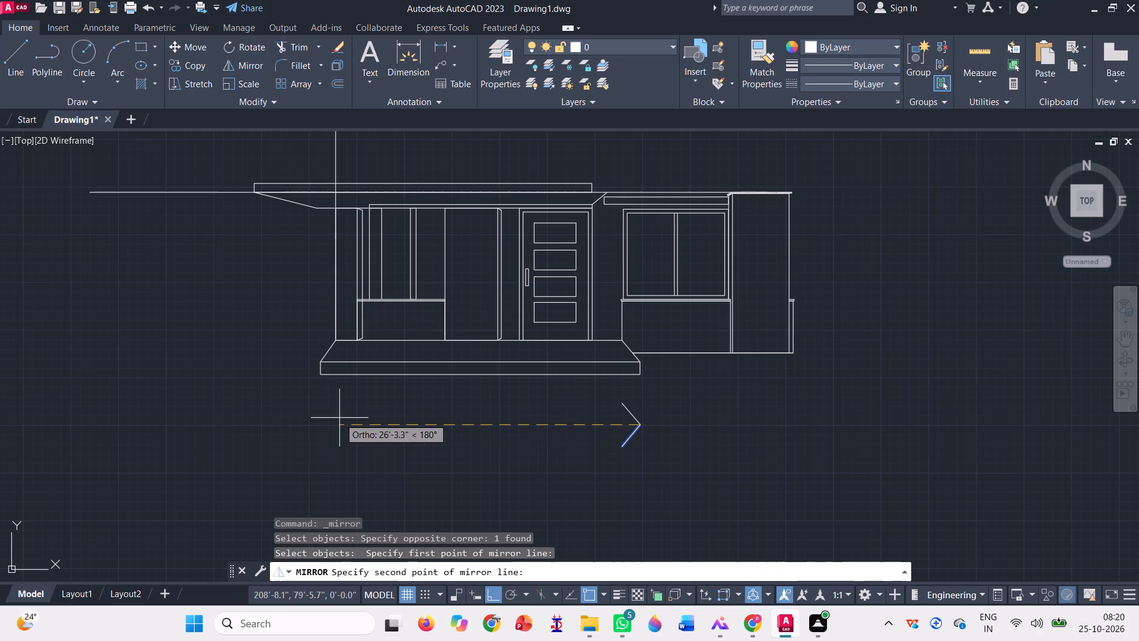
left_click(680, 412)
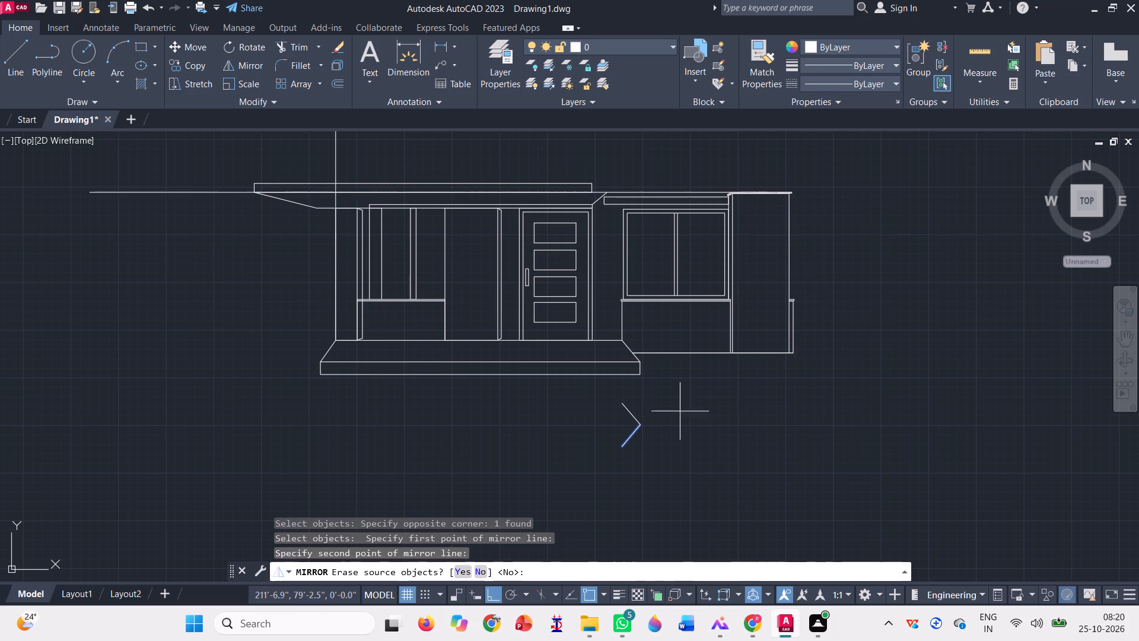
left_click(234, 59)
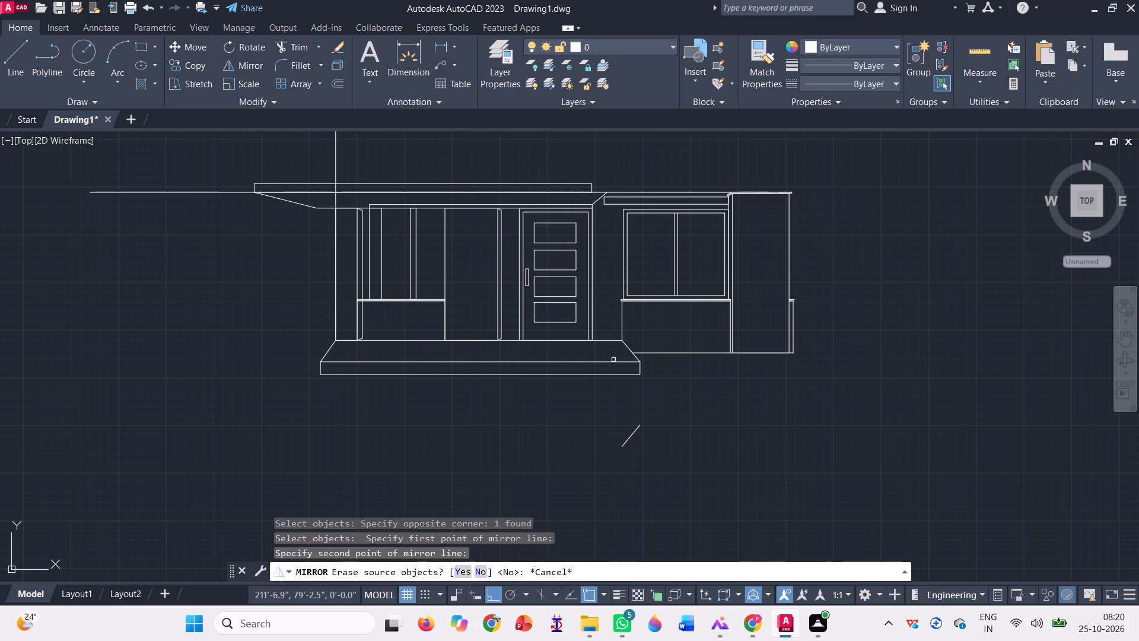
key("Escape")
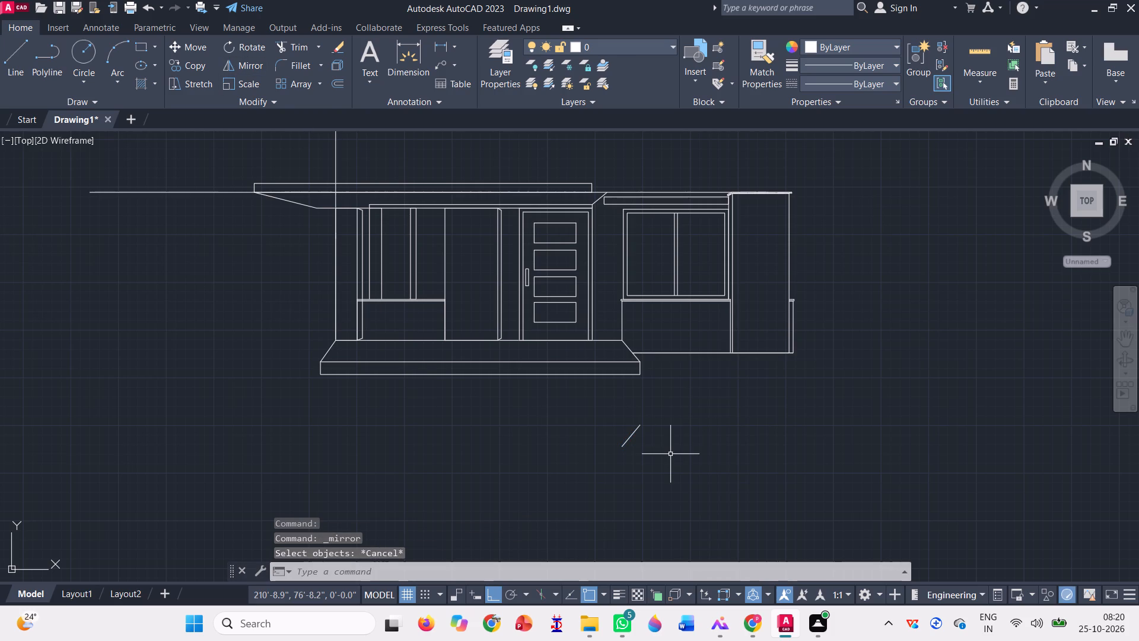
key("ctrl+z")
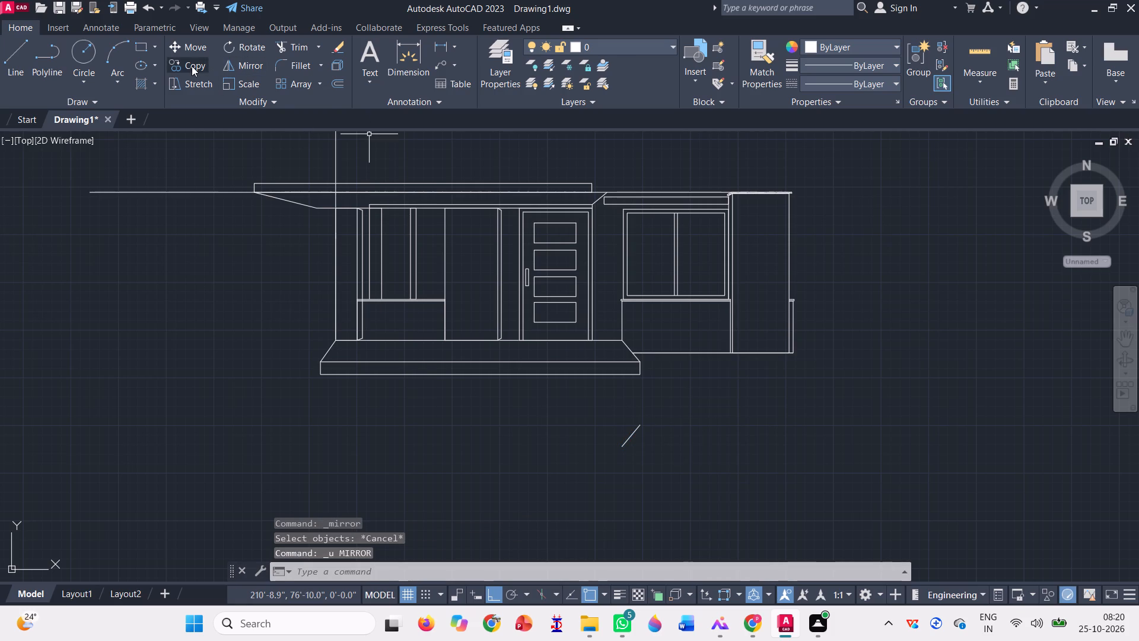
Mirror the leftover slanted segment below the porch about a horizontal line through its upper end, keeping the original.
left_click(227, 59)
left_click(661, 465)
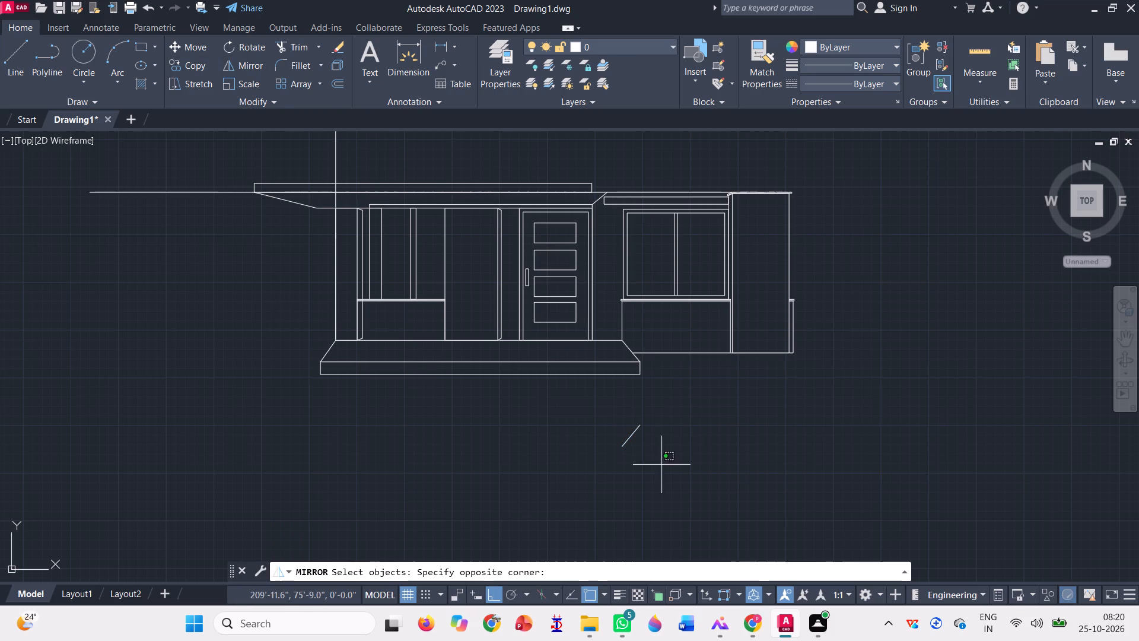
left_click(597, 395)
key("space")
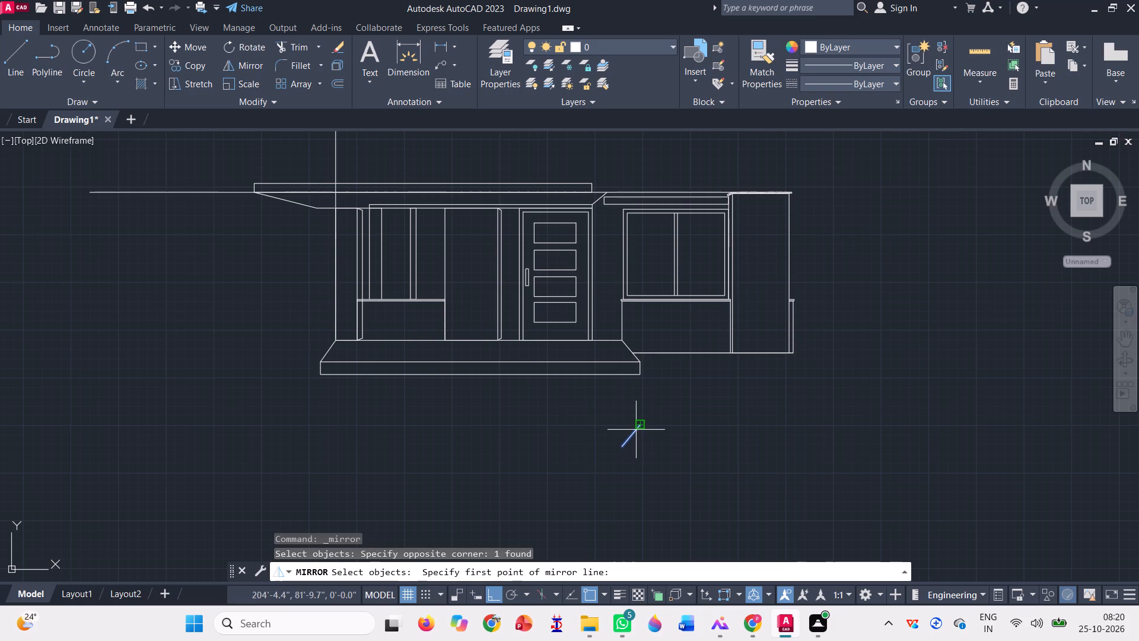
left_click(640, 426)
left_click(782, 408)
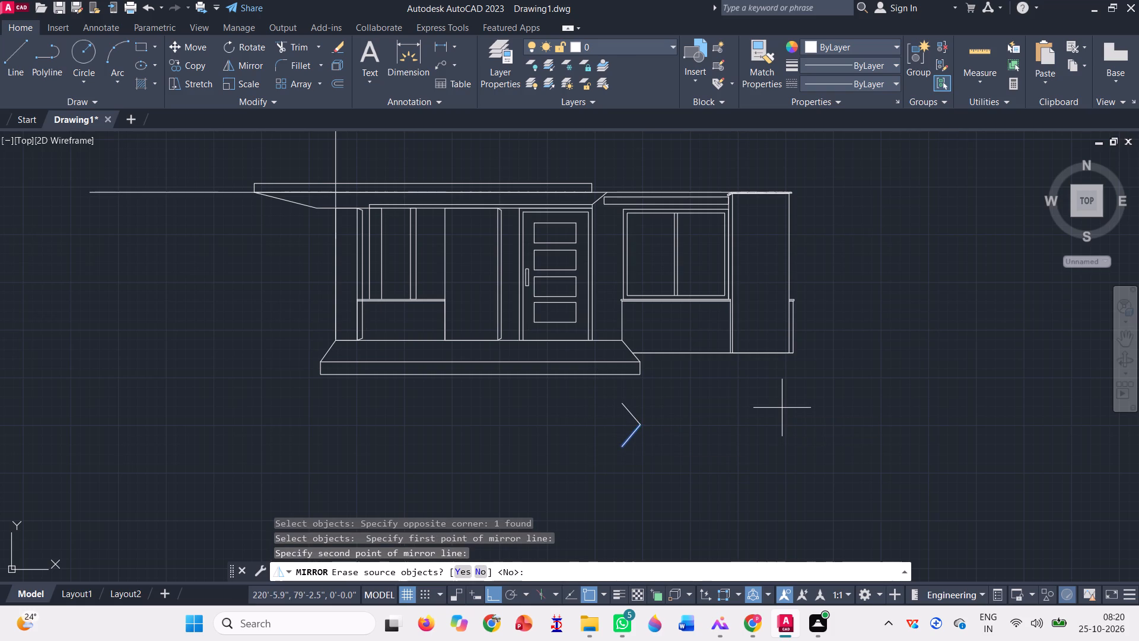
double_click(782, 408)
key("space")
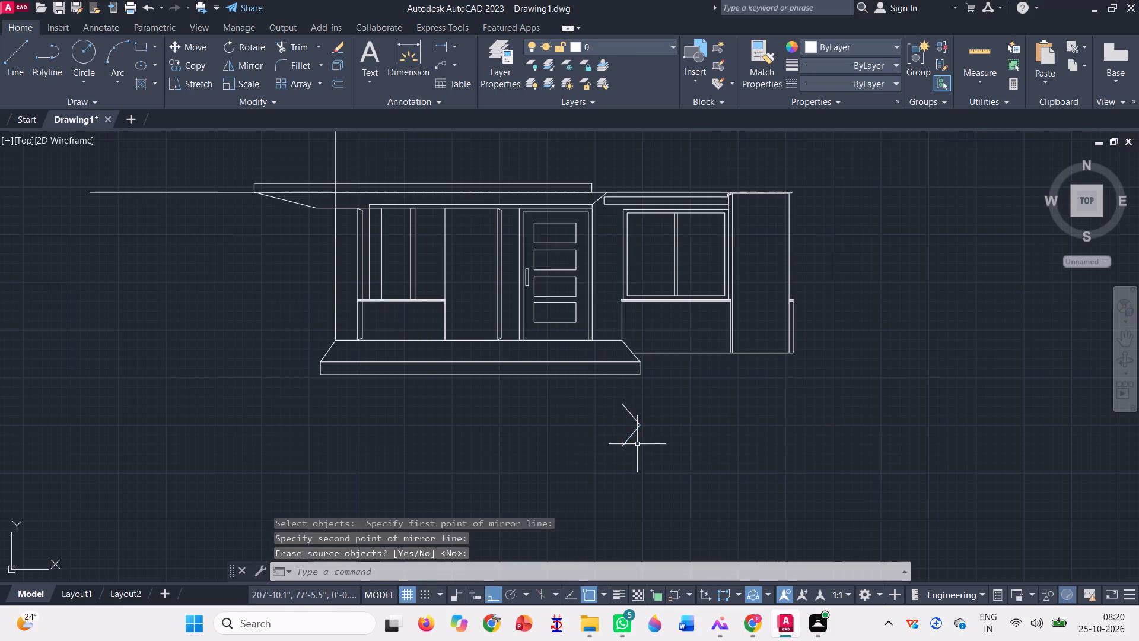
Mirror the pair of slanted segments about a vertical line just beyond their meeting point, keeping the originals.
left_click(232, 65)
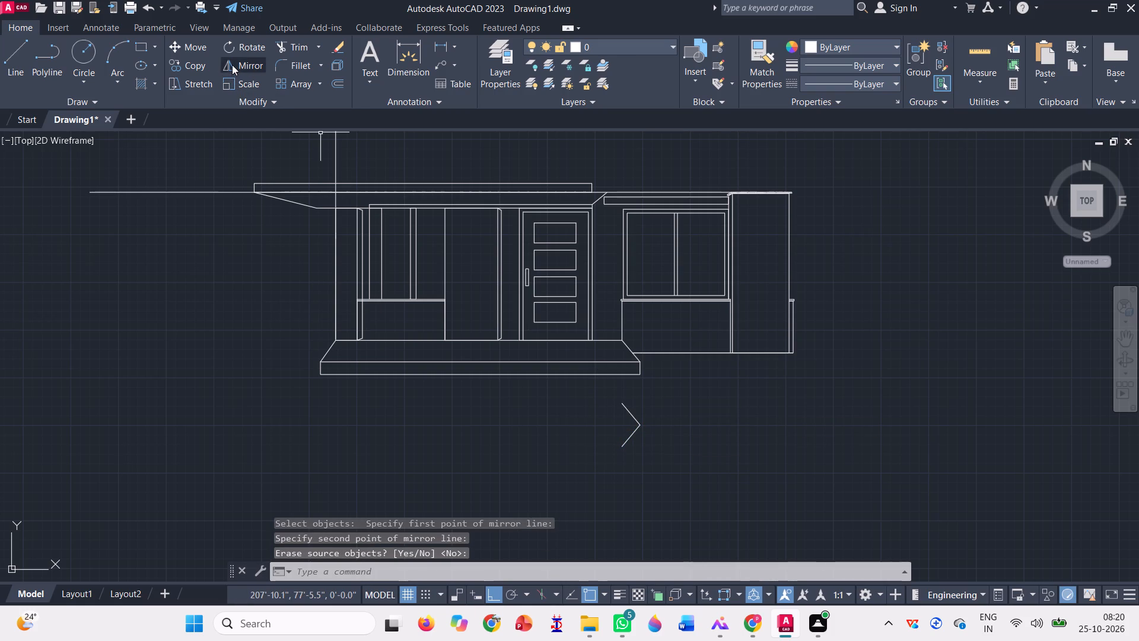
left_click(658, 469)
left_click(619, 395)
key("space")
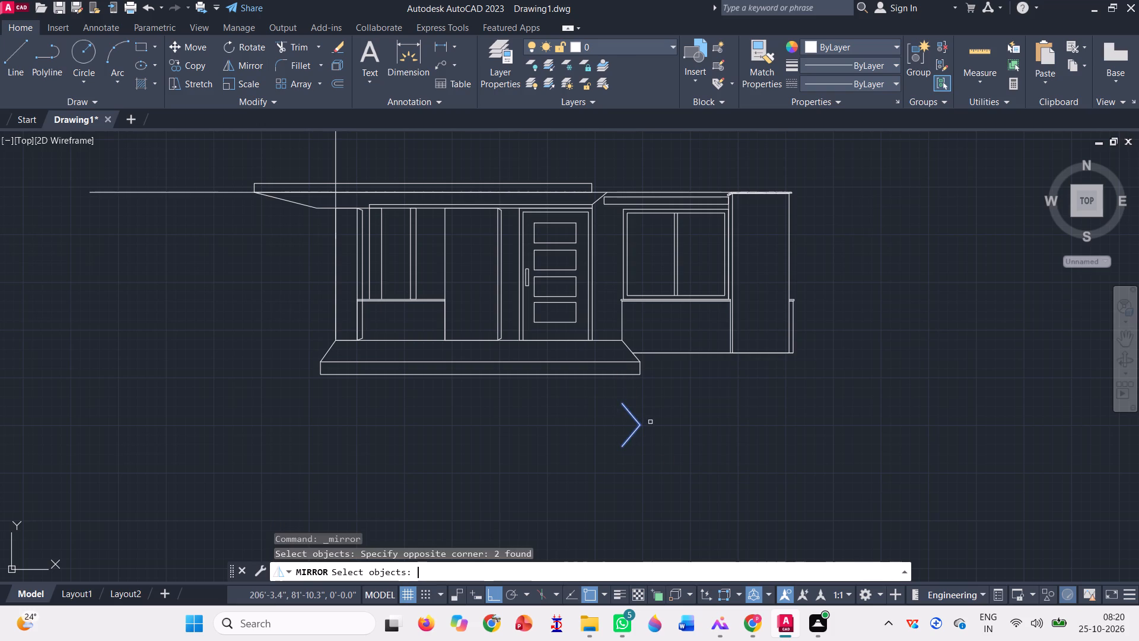
left_click(651, 419)
left_click(651, 474)
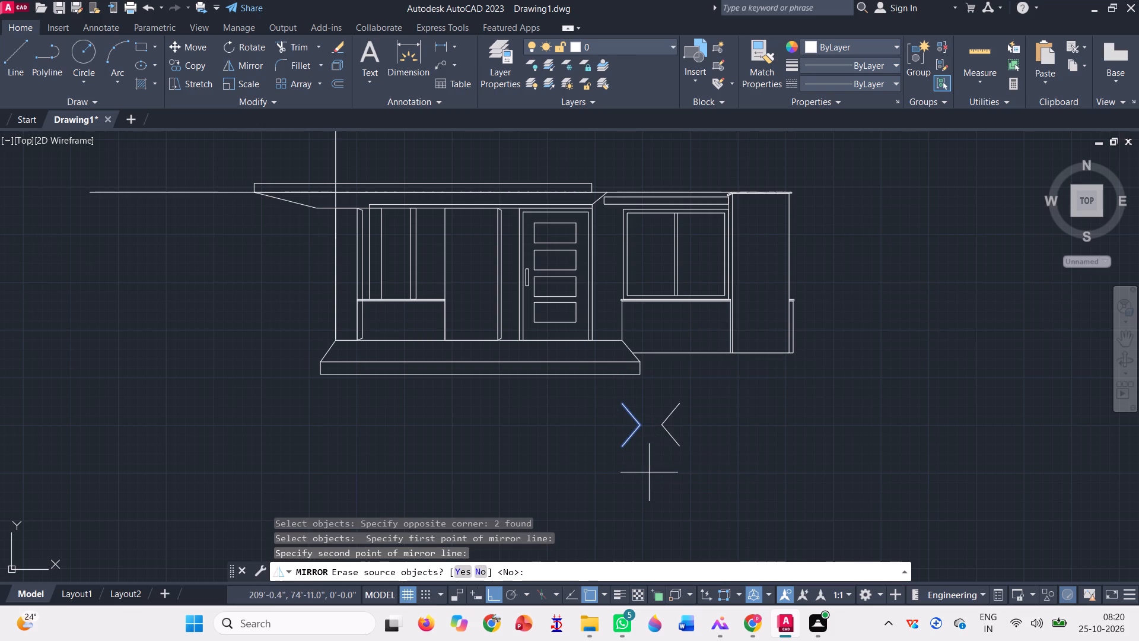
double_click(649, 468)
key("space")
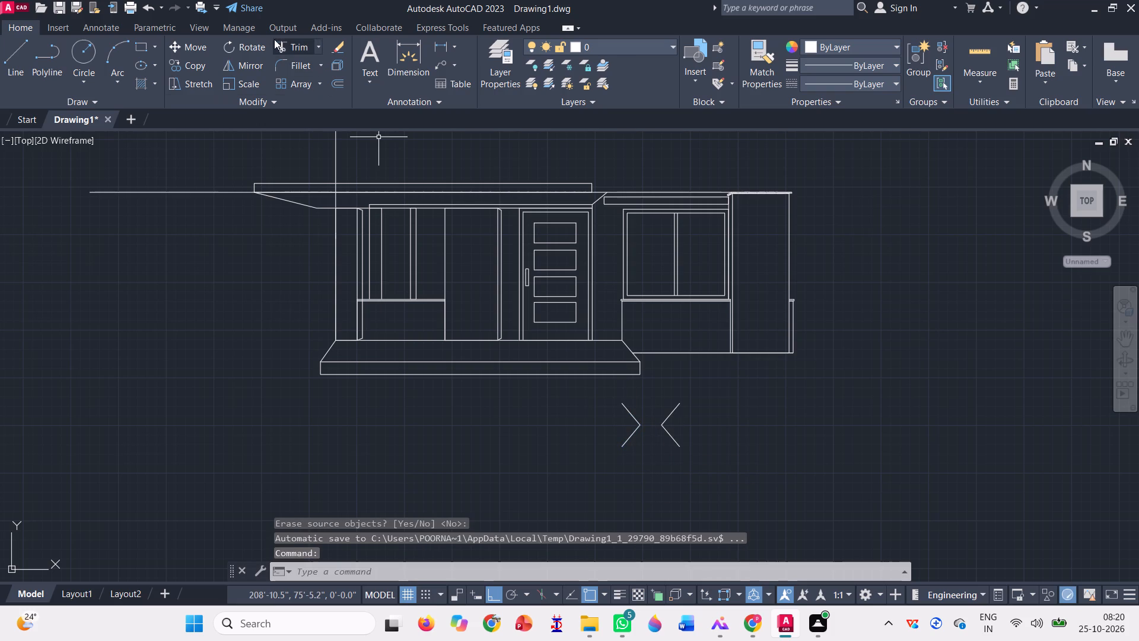
Trim away three of the four slanted segments below the porch, leaving only the upper segment of the newly mirrored pair.
left_click(285, 46)
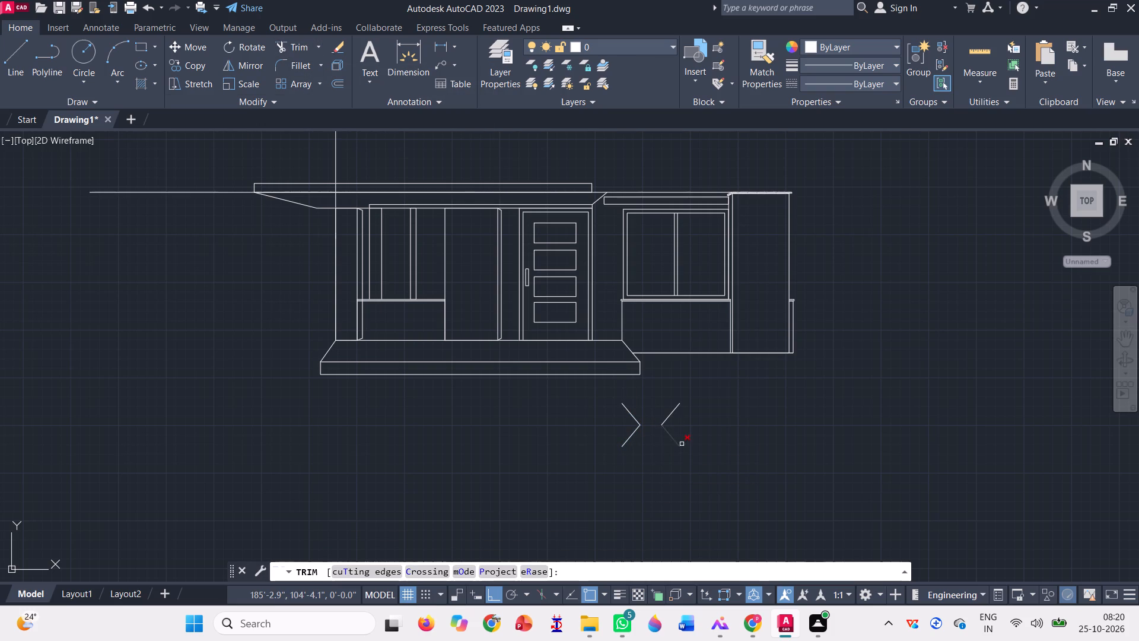
left_click(680, 440)
left_click(664, 442)
left_click(628, 410)
left_click(631, 429)
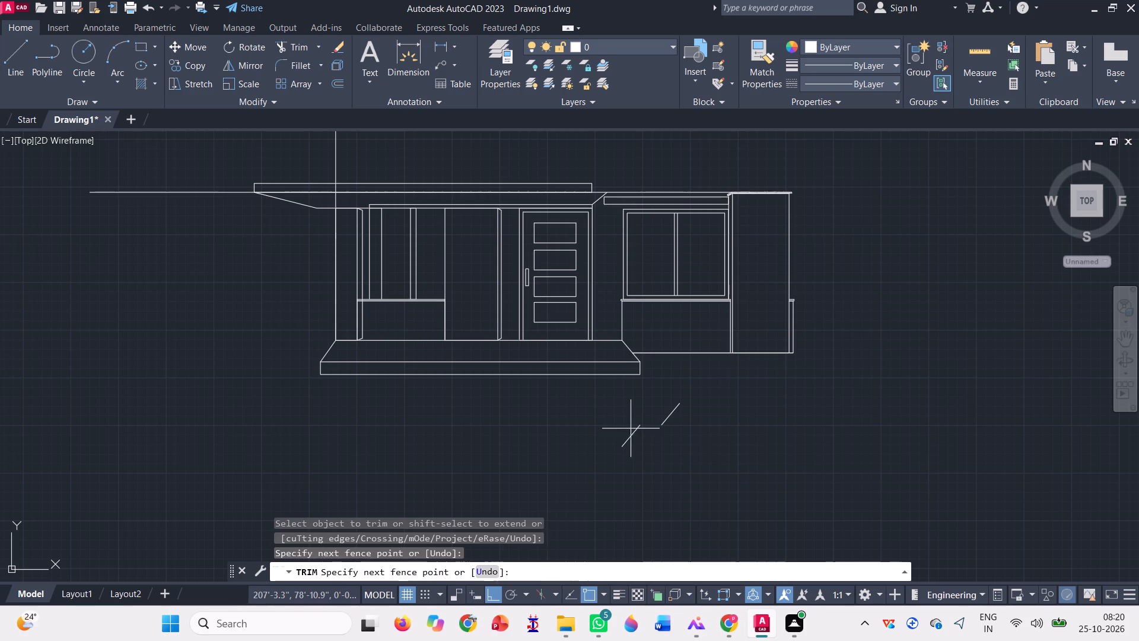
left_click(638, 432)
key("space")
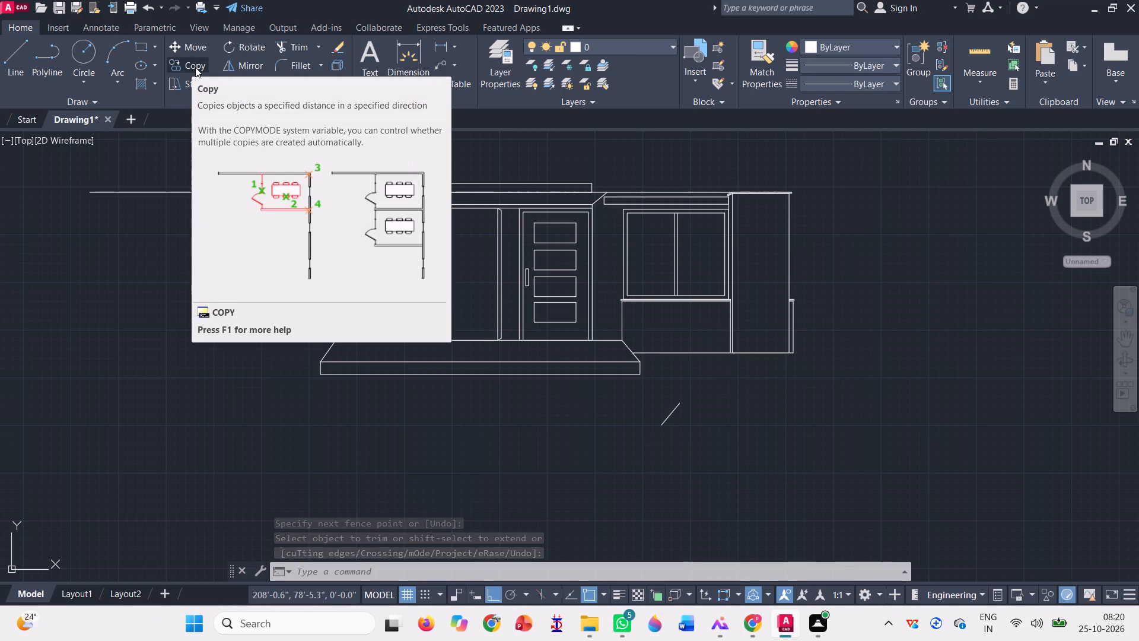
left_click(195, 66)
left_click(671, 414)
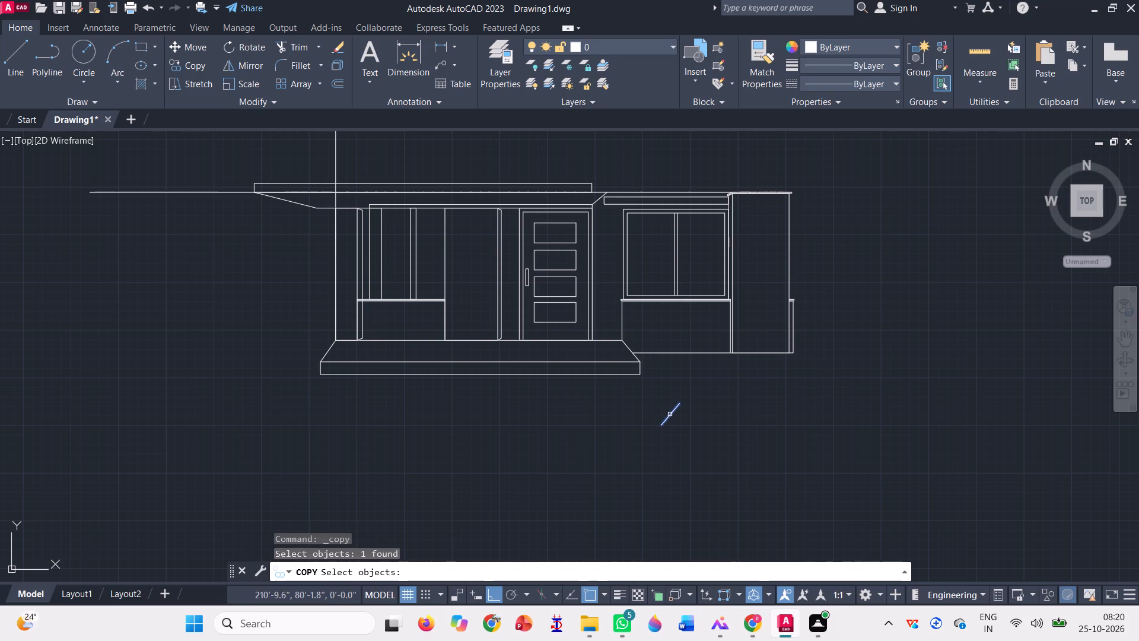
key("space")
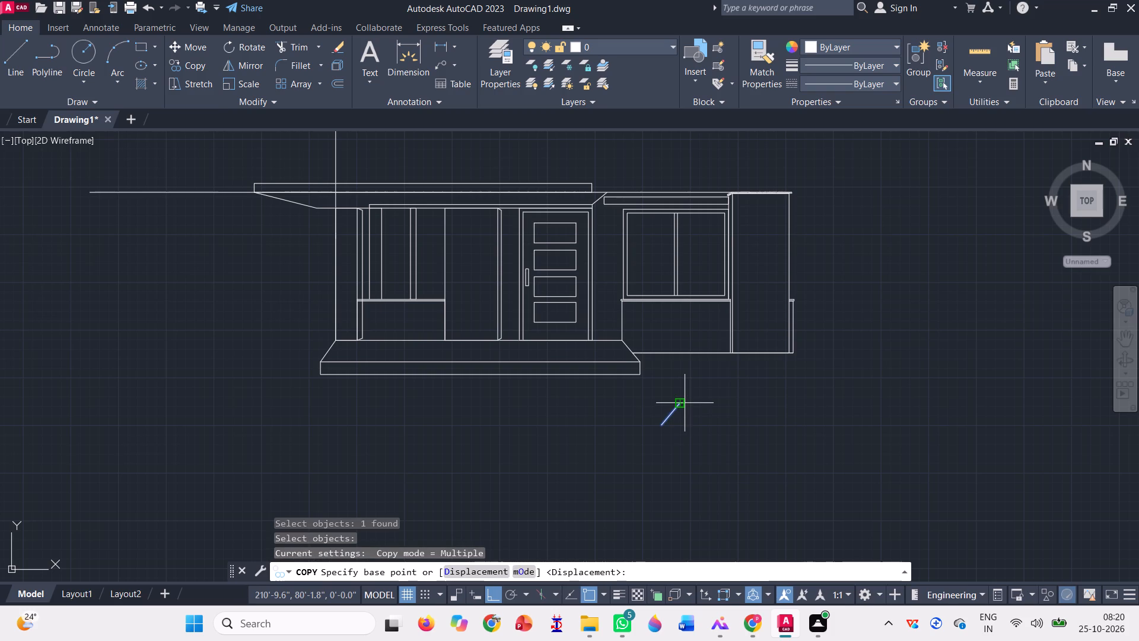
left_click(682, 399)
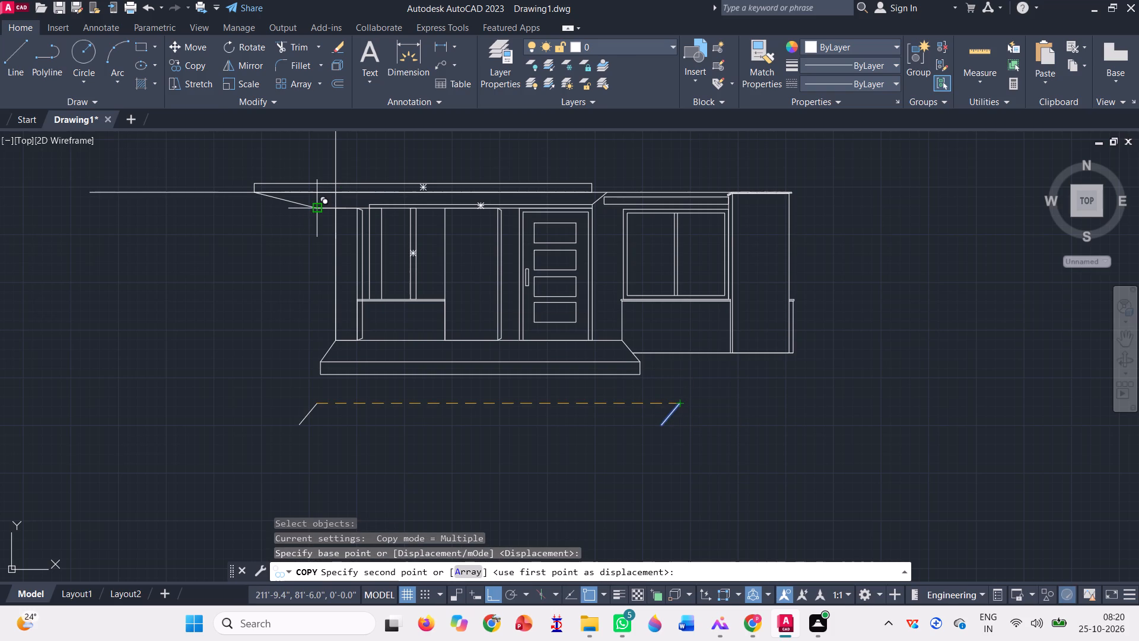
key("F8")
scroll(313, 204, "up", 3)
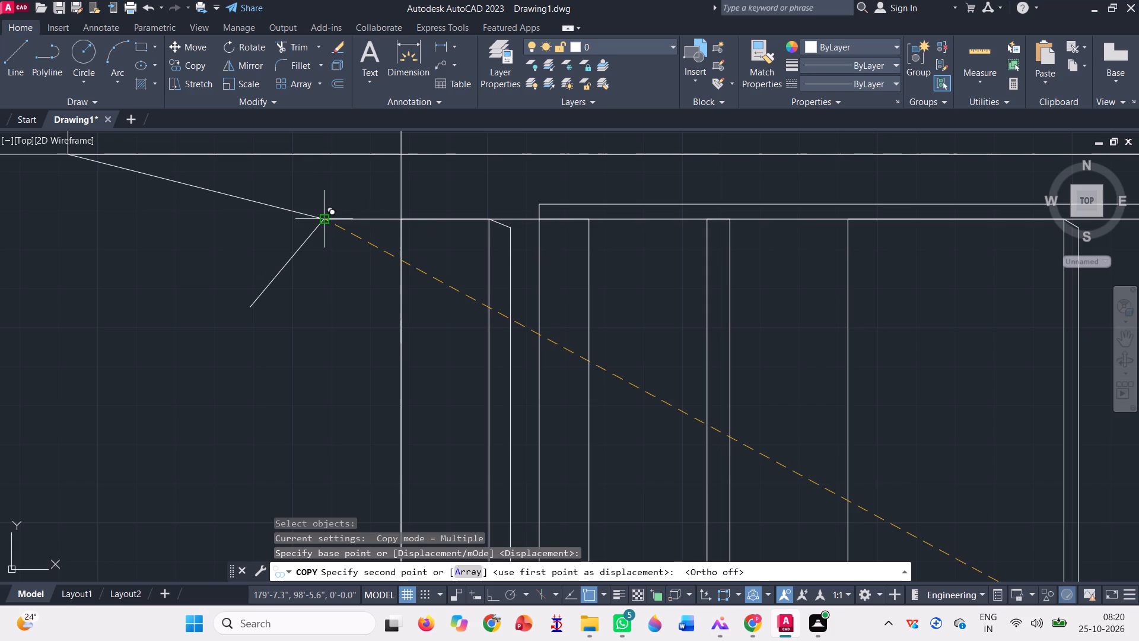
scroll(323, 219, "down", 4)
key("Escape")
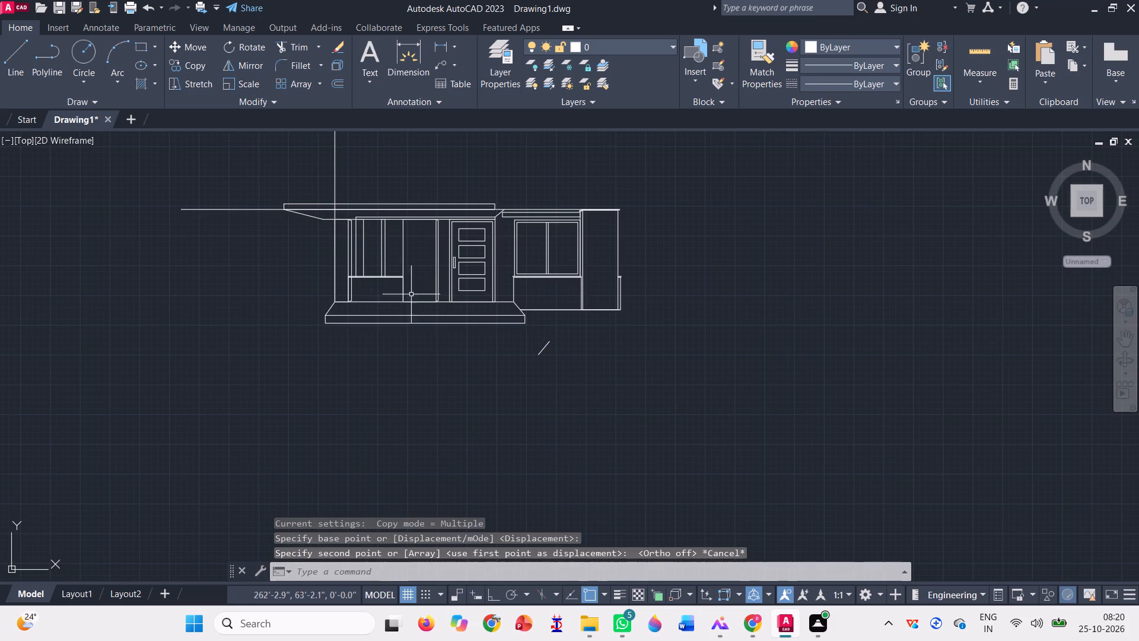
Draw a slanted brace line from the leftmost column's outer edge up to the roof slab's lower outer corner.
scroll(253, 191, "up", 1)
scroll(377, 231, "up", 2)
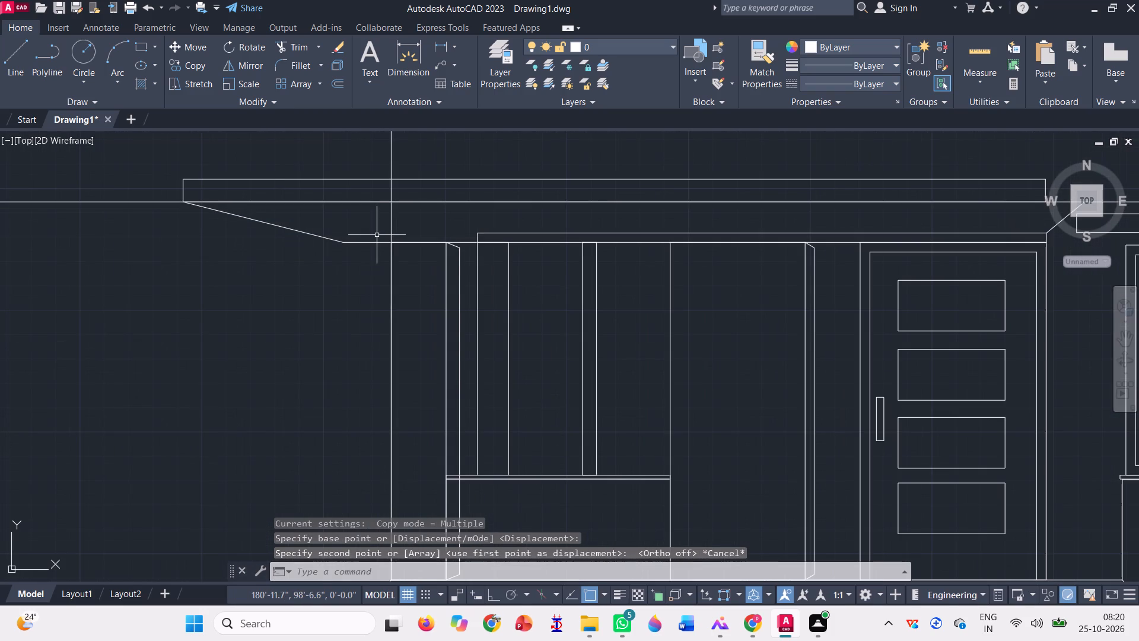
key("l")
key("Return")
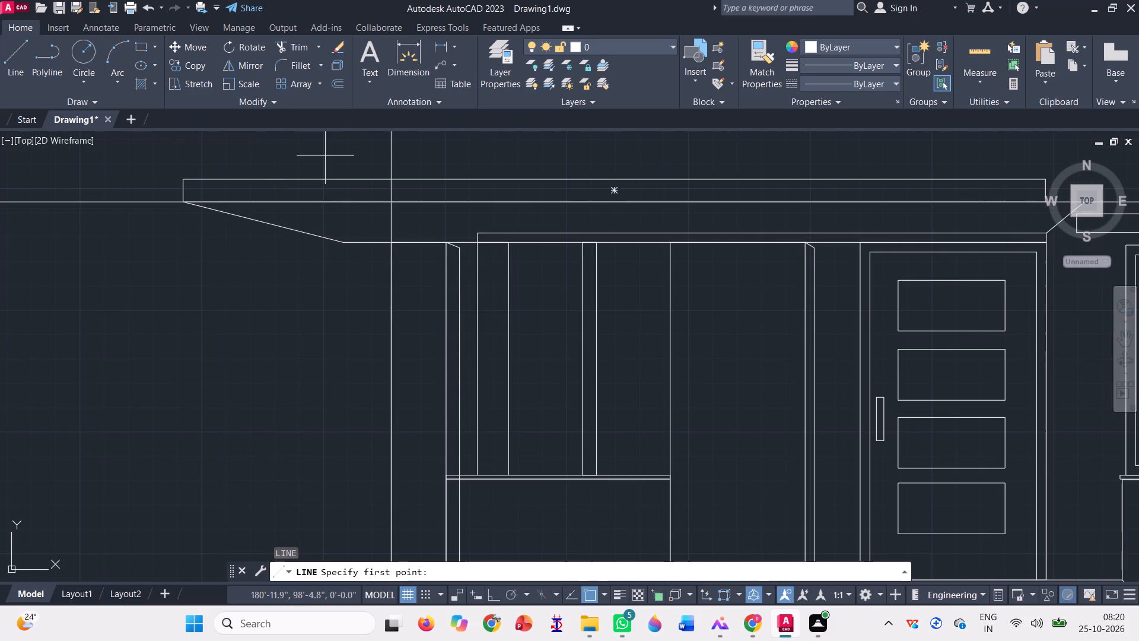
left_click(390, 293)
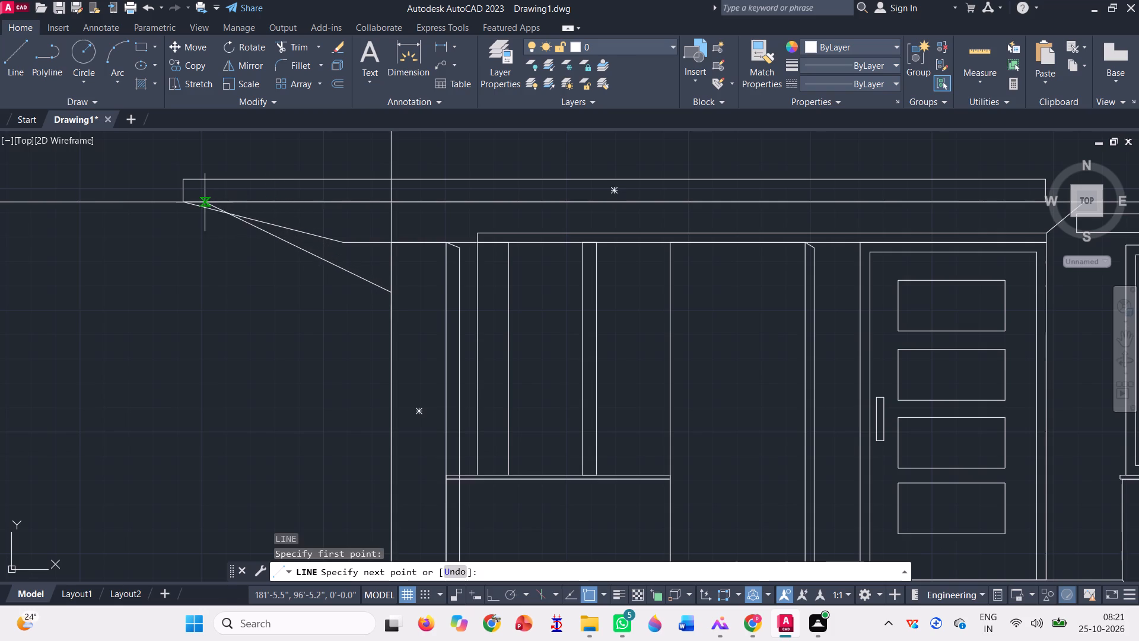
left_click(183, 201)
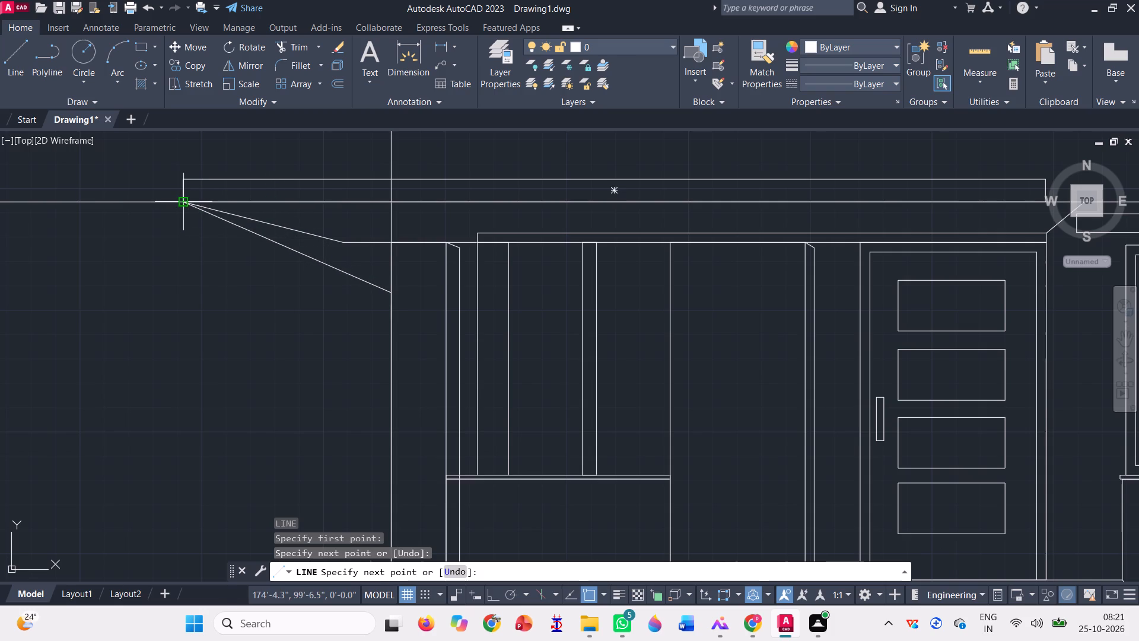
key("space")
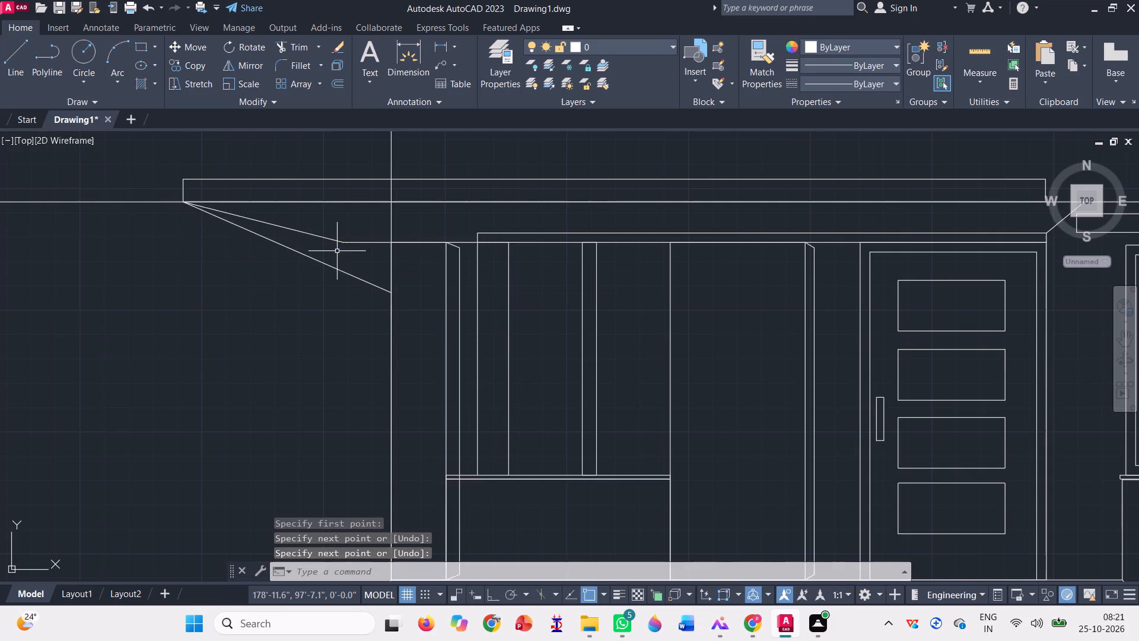
Delete the old, shallower slanted line under the roof overhang beside the leftmost column.
left_click(342, 251)
left_click(330, 230)
key("Delete")
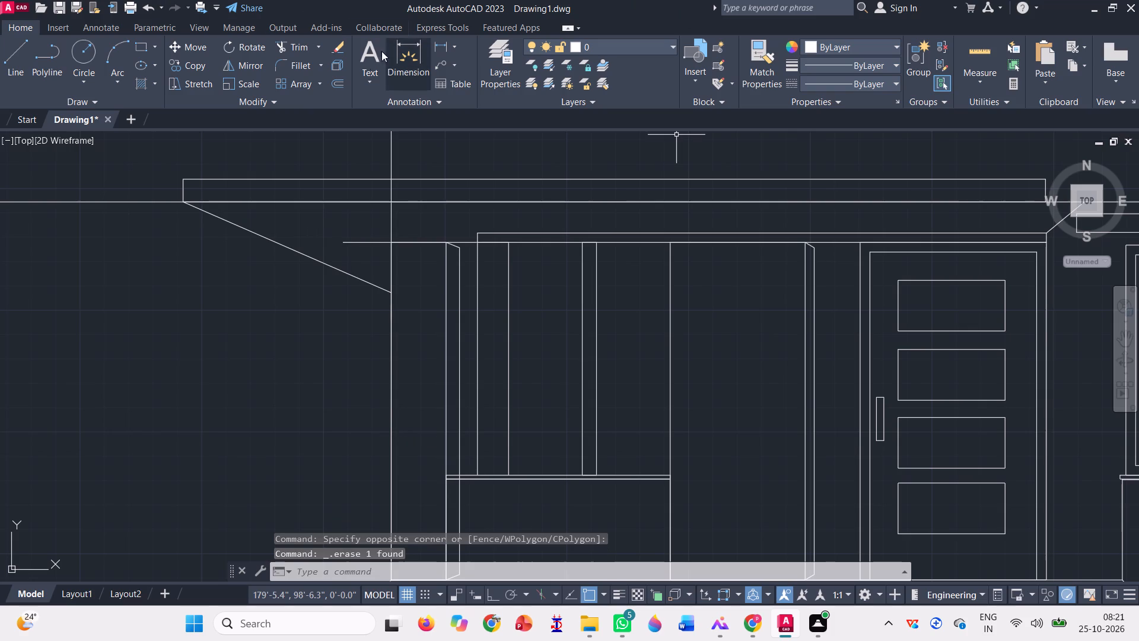
Trim away the horizontal stub projecting beyond the leftmost column and the leftover slanted segment below the porch.
left_click(375, 250)
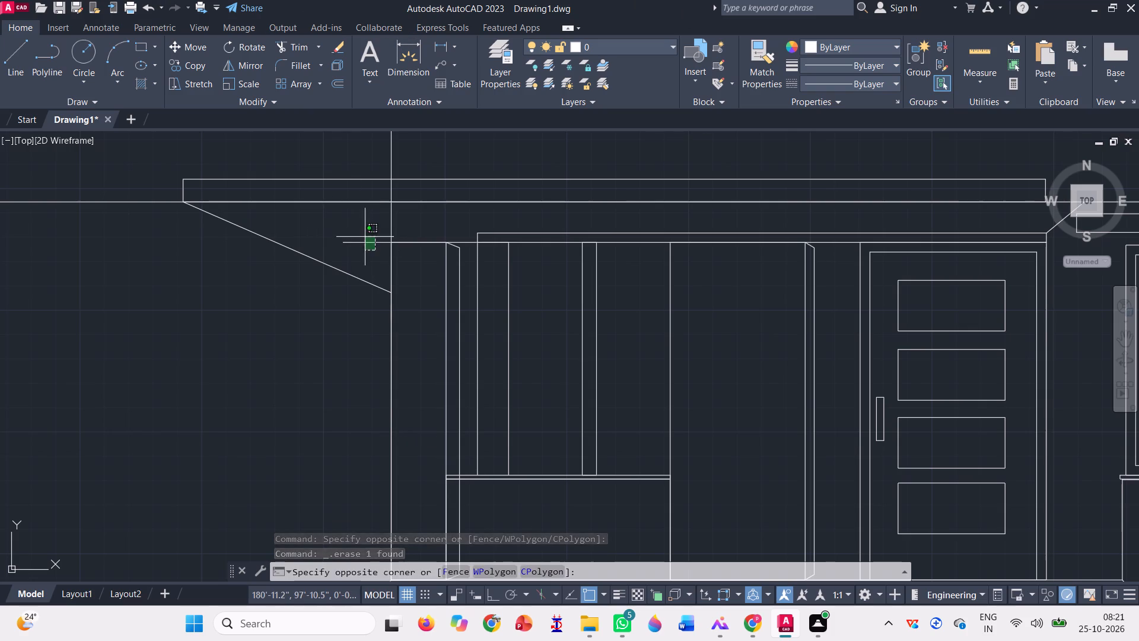
left_click(362, 233)
scroll(362, 236, "down", 1)
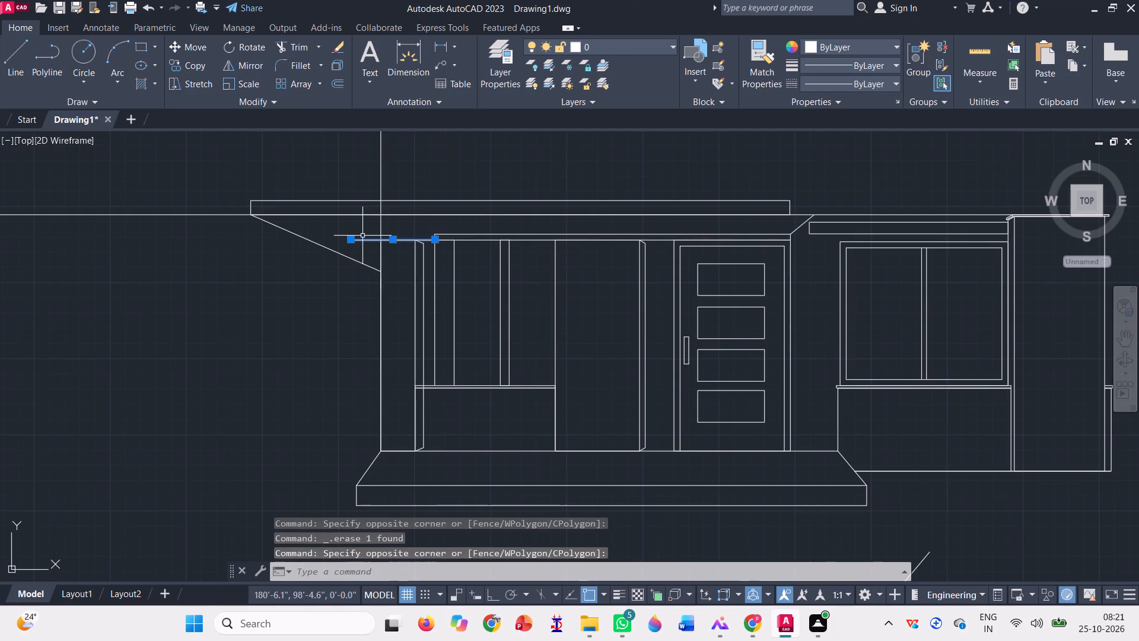
key("Escape")
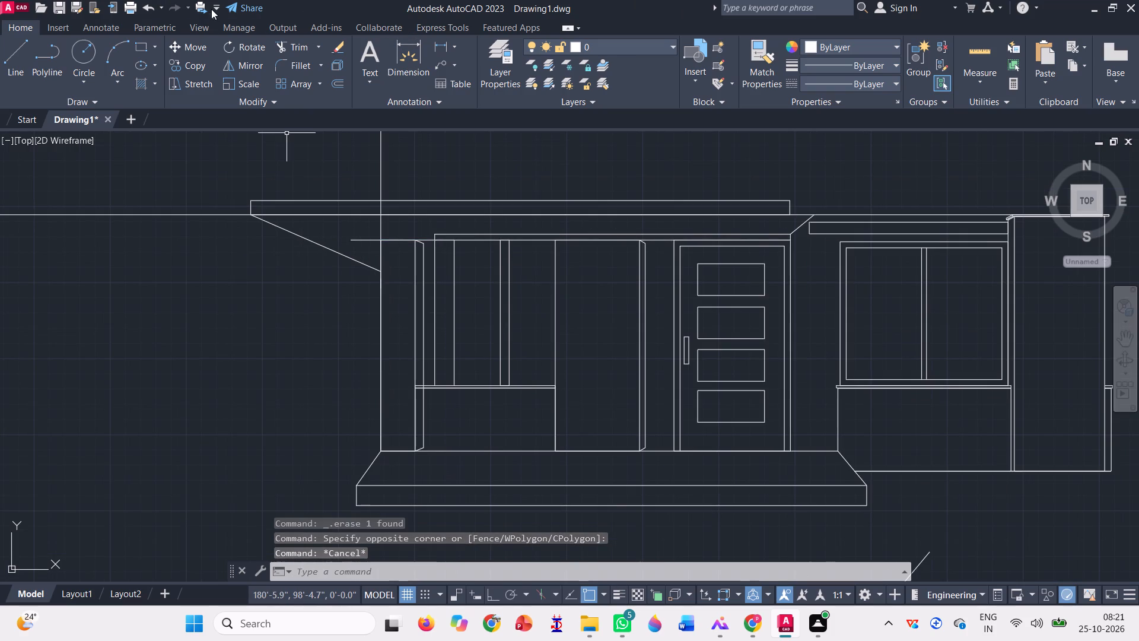
left_click(303, 42)
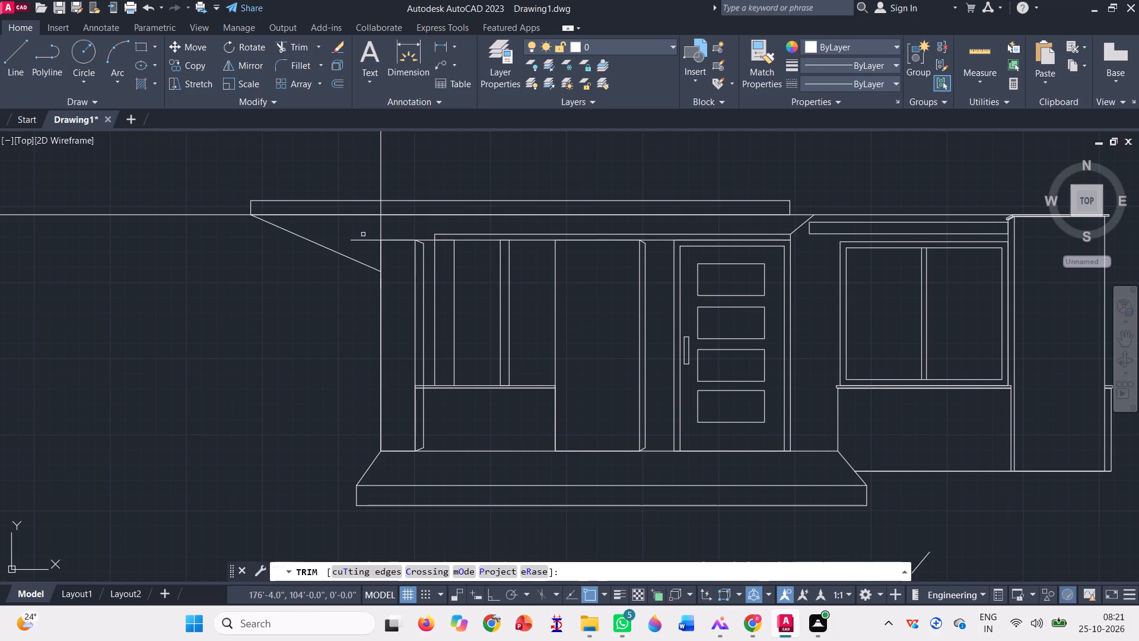
left_click(363, 235)
left_click(359, 250)
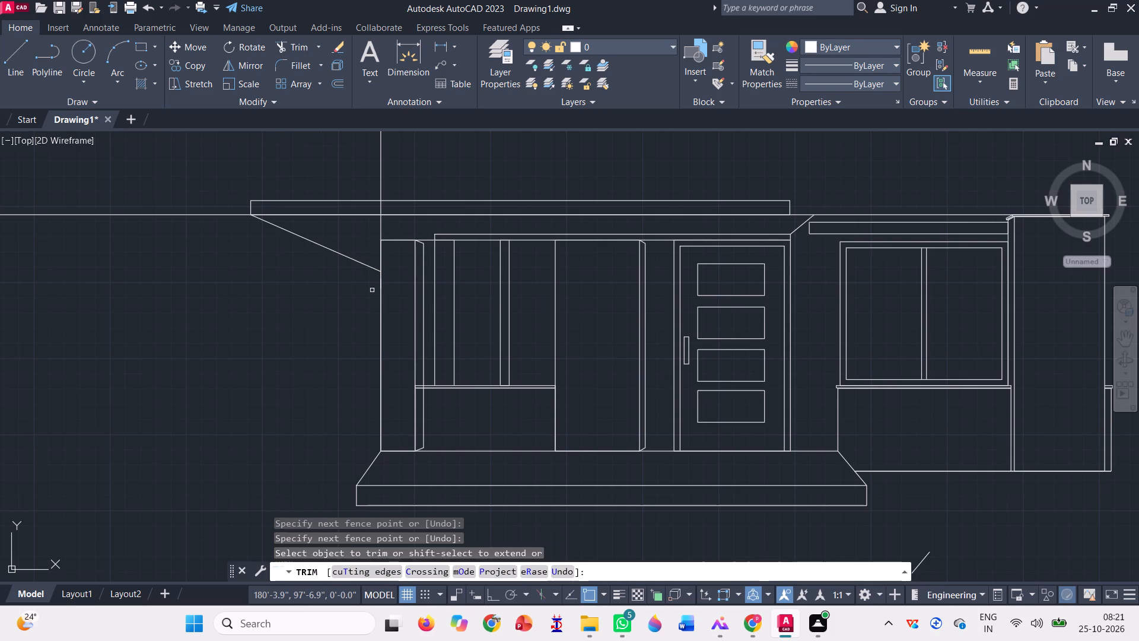
scroll(372, 289, "down", 2)
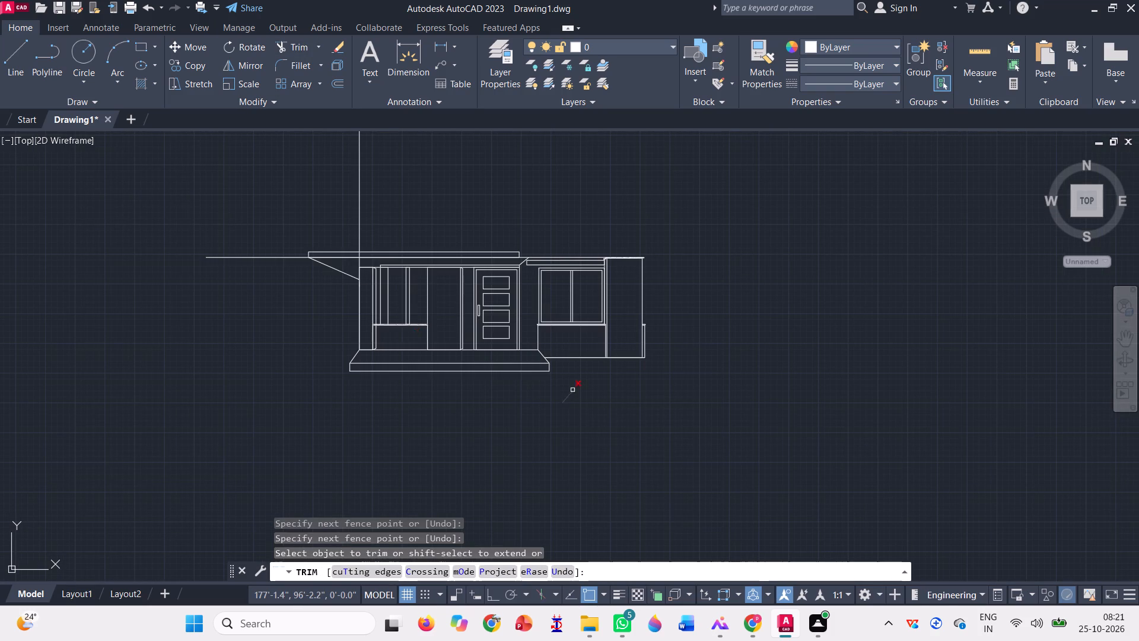
left_click(572, 388)
key("Escape")
Draw a shorter brace line from the leftmost column's outer edge to the slab underside, continuing vertically to the slab's top edge.
scroll(314, 257, "up", 2)
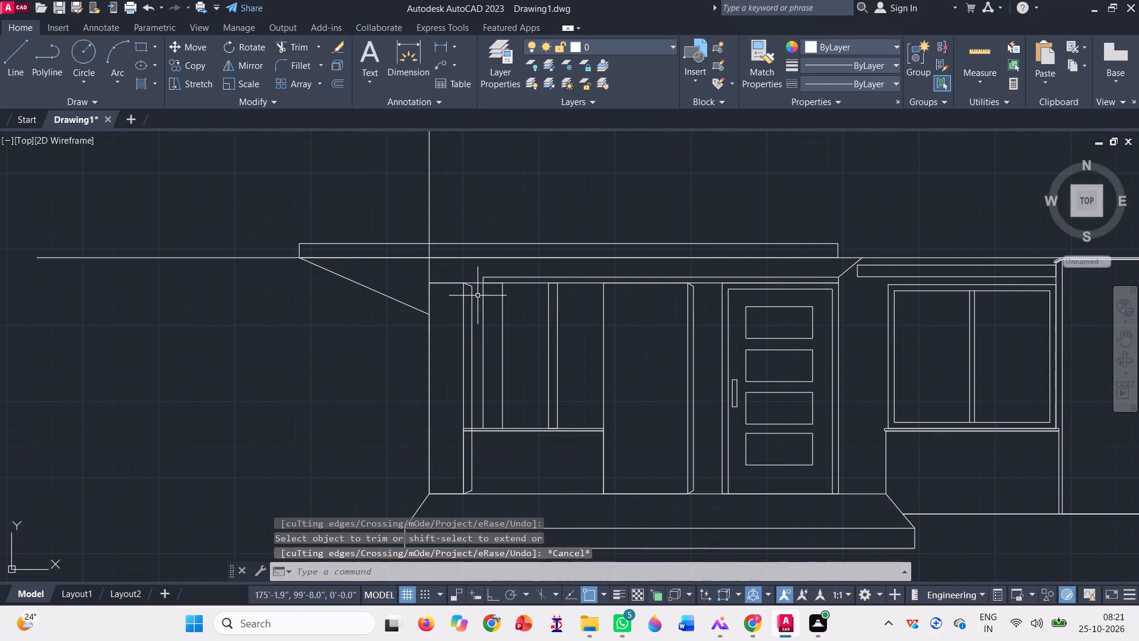
key("l")
key("Return")
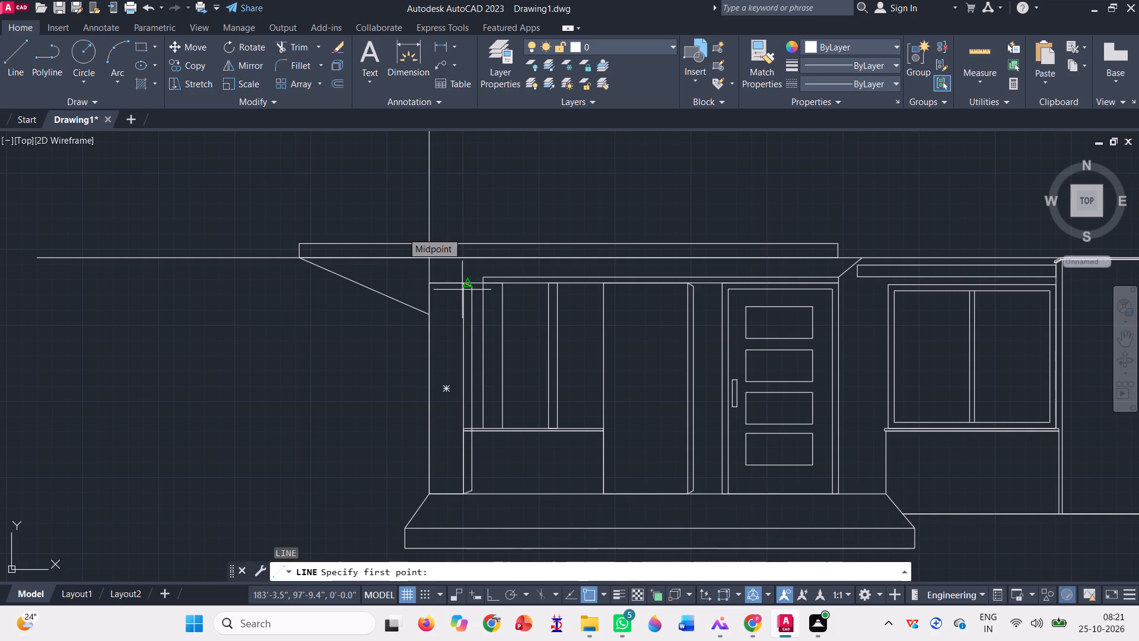
scroll(390, 278, "up", 2)
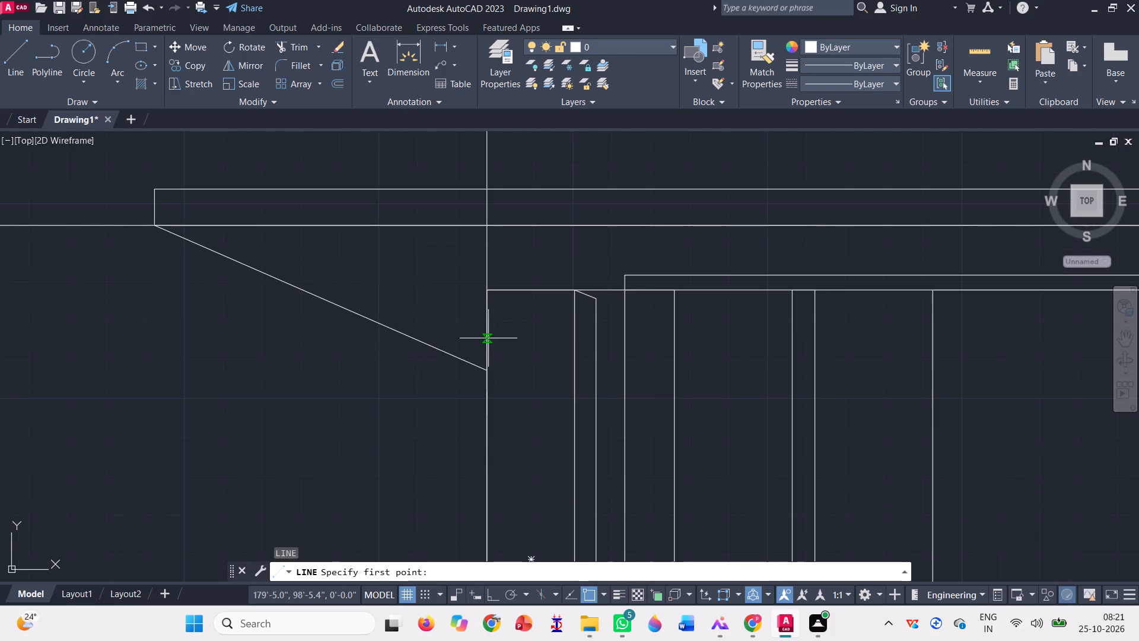
left_click(491, 320)
left_click(300, 226)
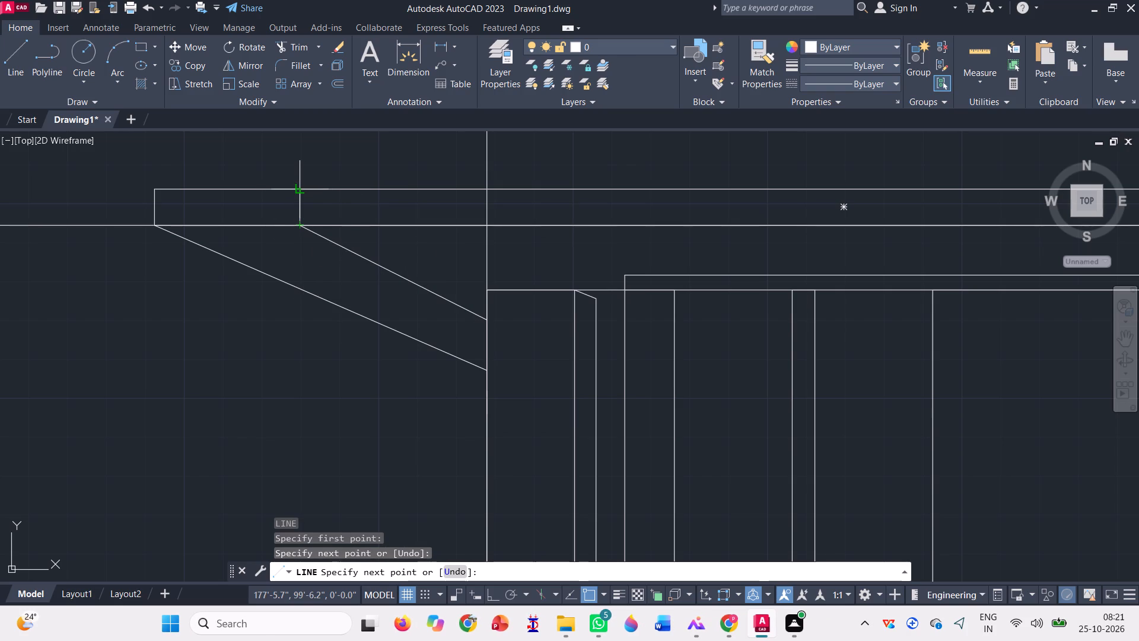
left_click(298, 187)
key("space")
Trim the roof slab back to the new vertical line, removing the outer brace, old slab end and projecting horizontal line.
left_click(298, 42)
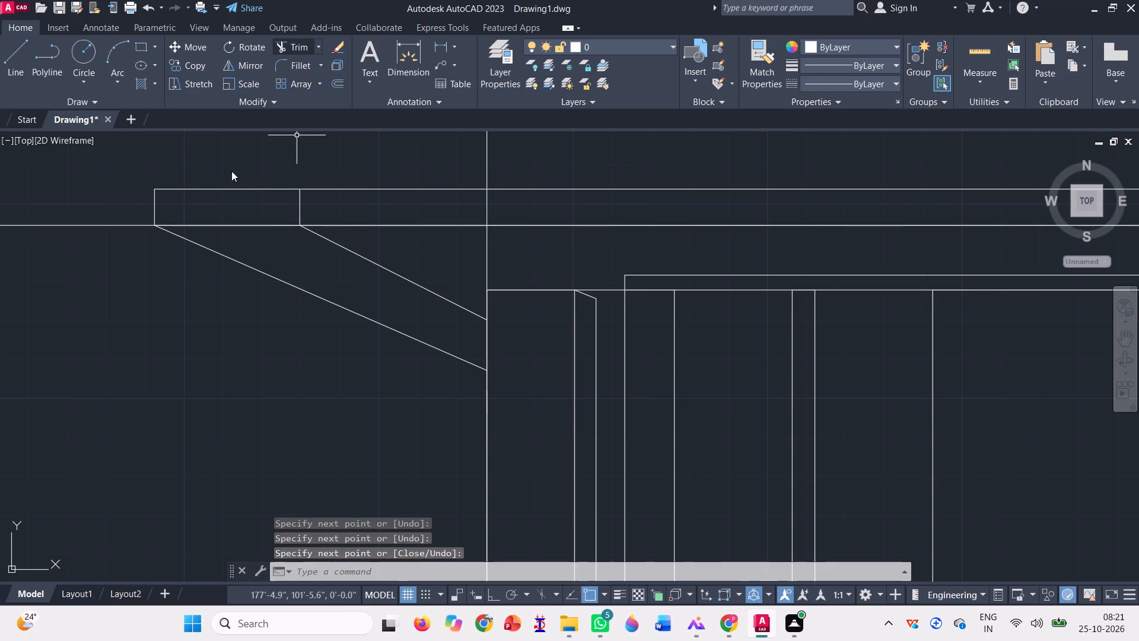
left_click(216, 169)
left_click(201, 288)
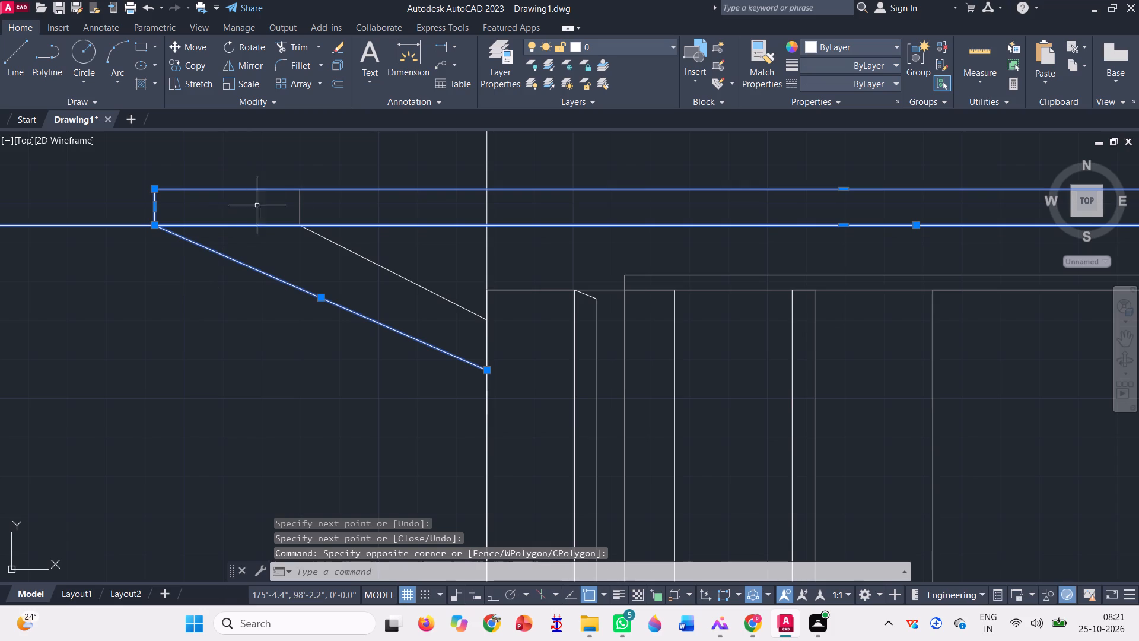
key("Escape")
left_click(286, 49)
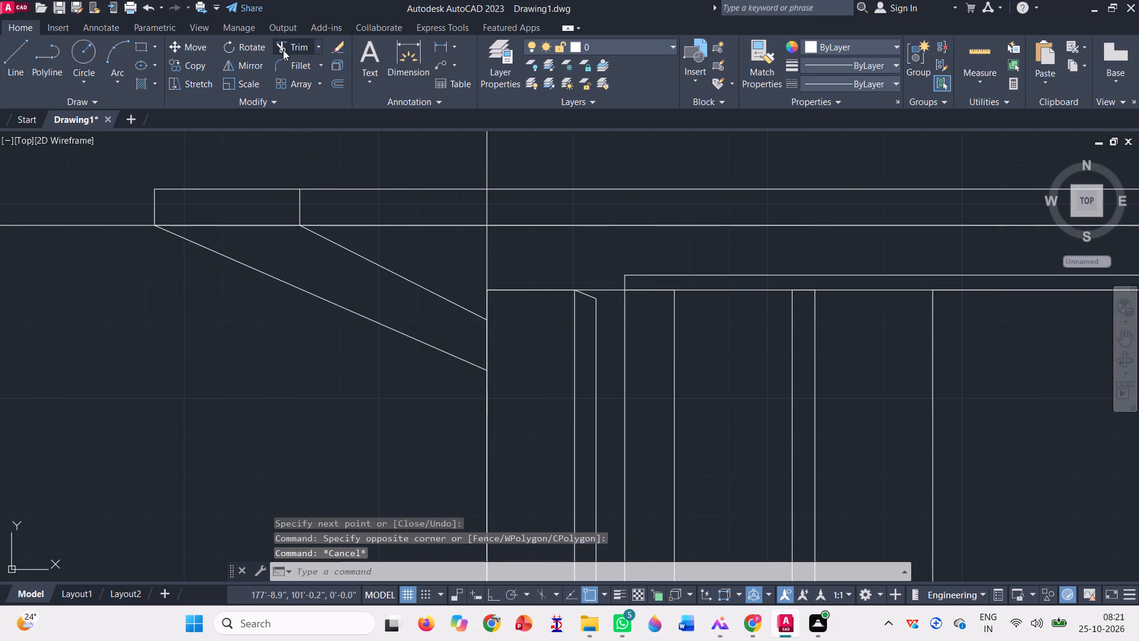
left_click(177, 192)
left_click(168, 182)
left_click(163, 229)
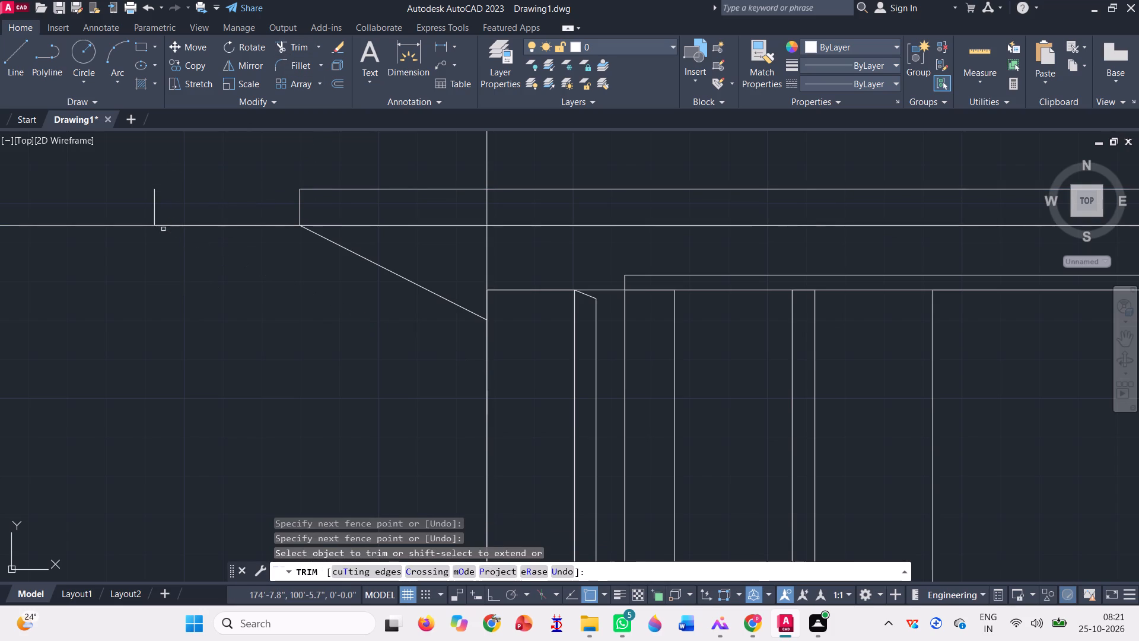
left_click(153, 217)
left_click(166, 228)
left_click(154, 218)
scroll(288, 329, "down", 2)
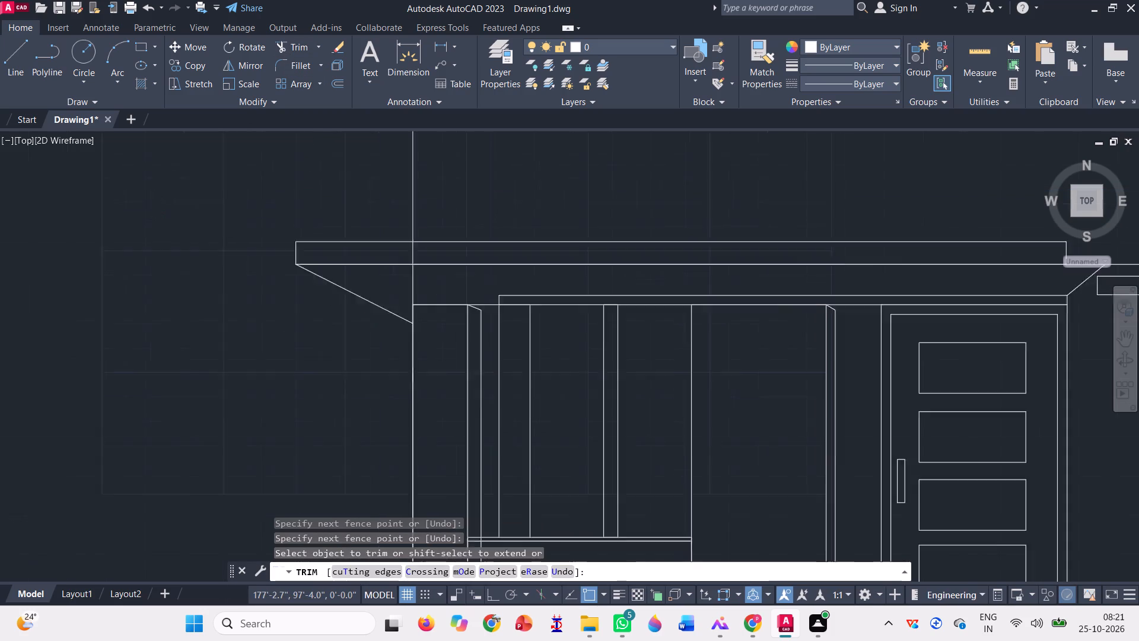
key("Escape")
Delete the long vertical line rising above the roof from the leftmost column.
scroll(291, 299, "down", 1)
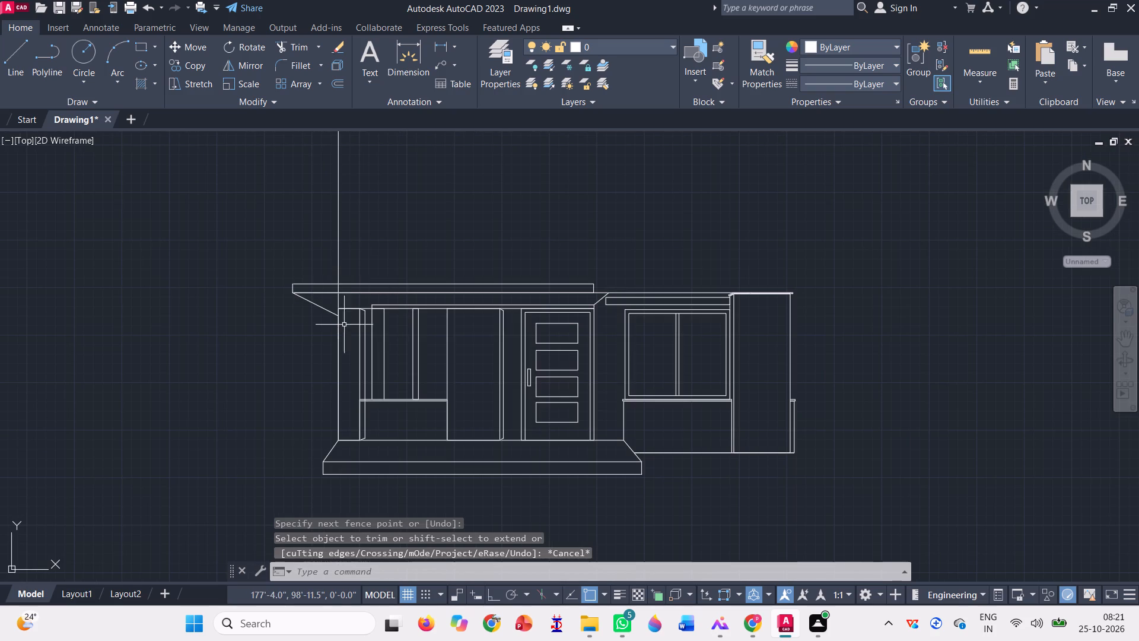
left_click(370, 181)
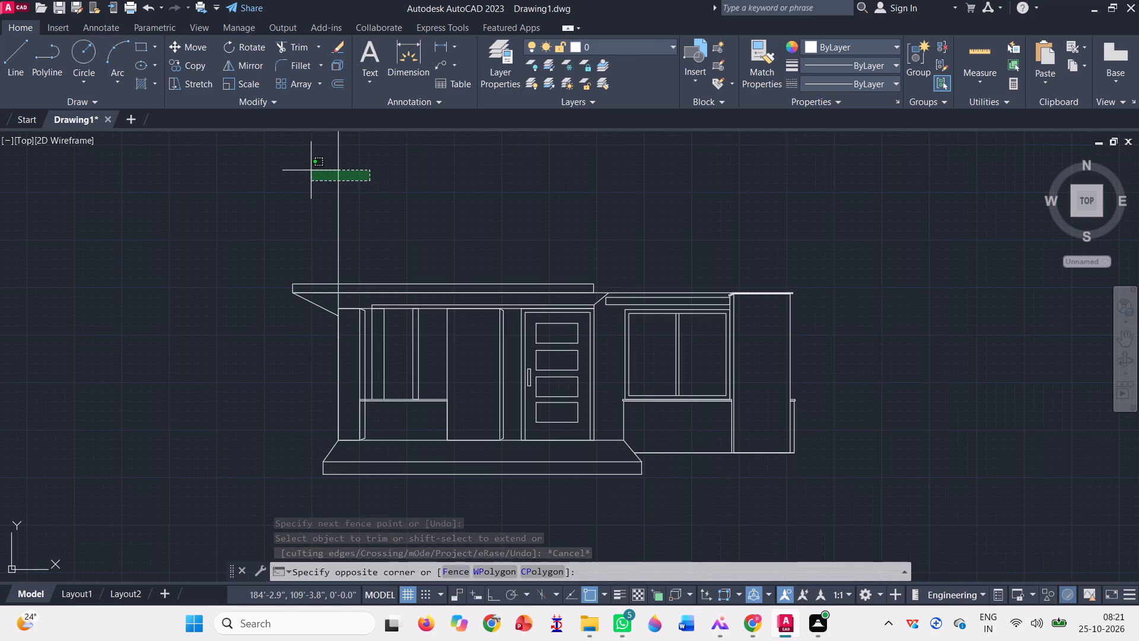
left_click(311, 170)
key("Delete")
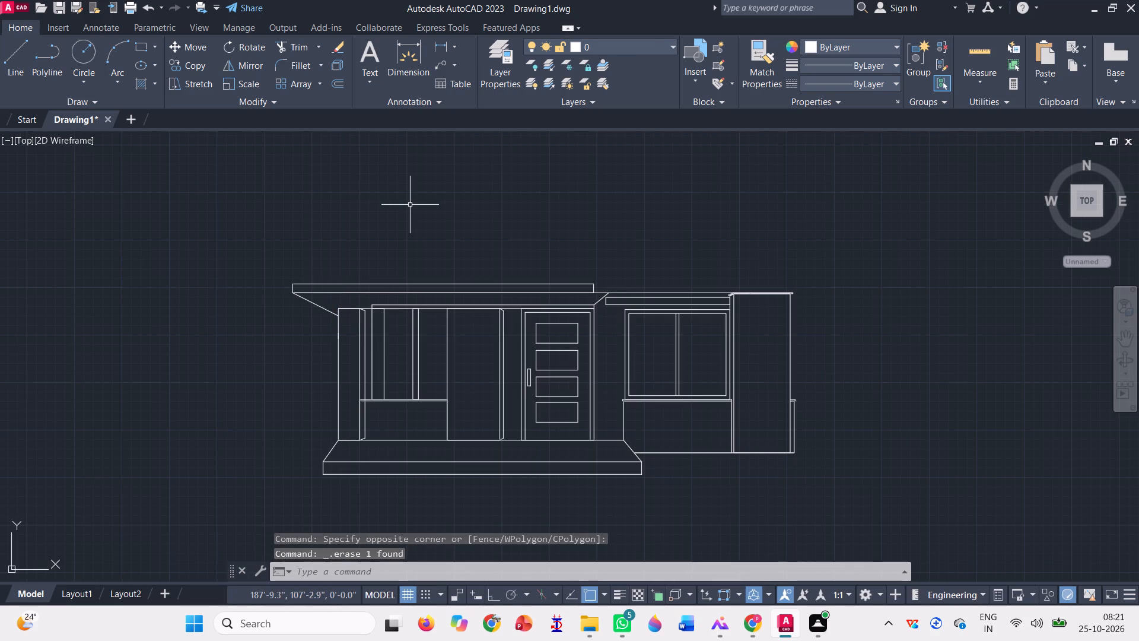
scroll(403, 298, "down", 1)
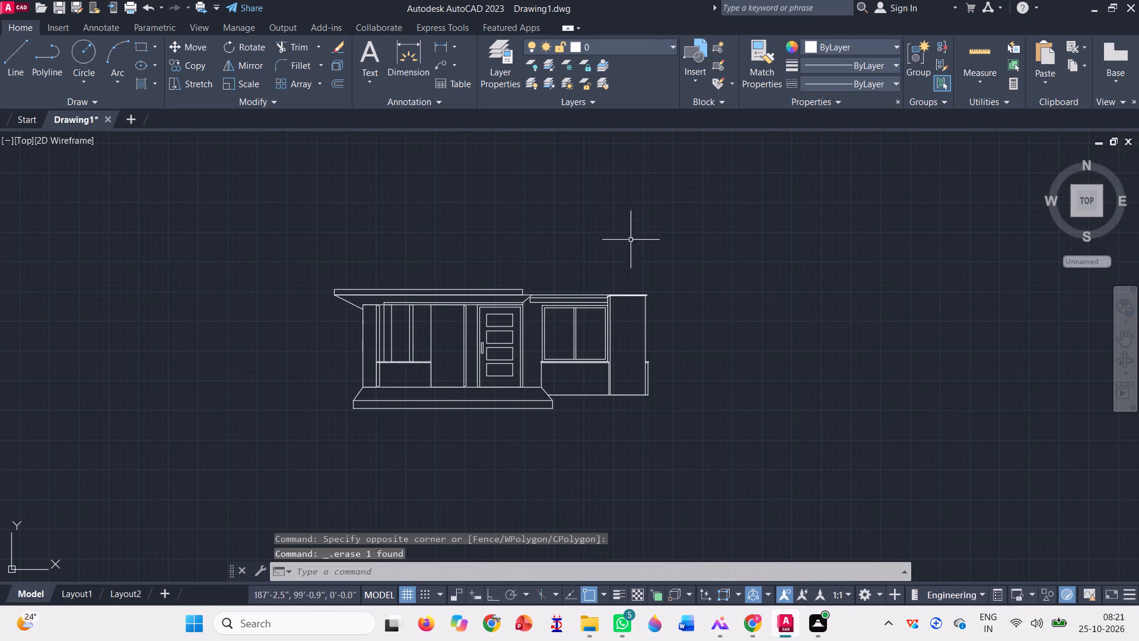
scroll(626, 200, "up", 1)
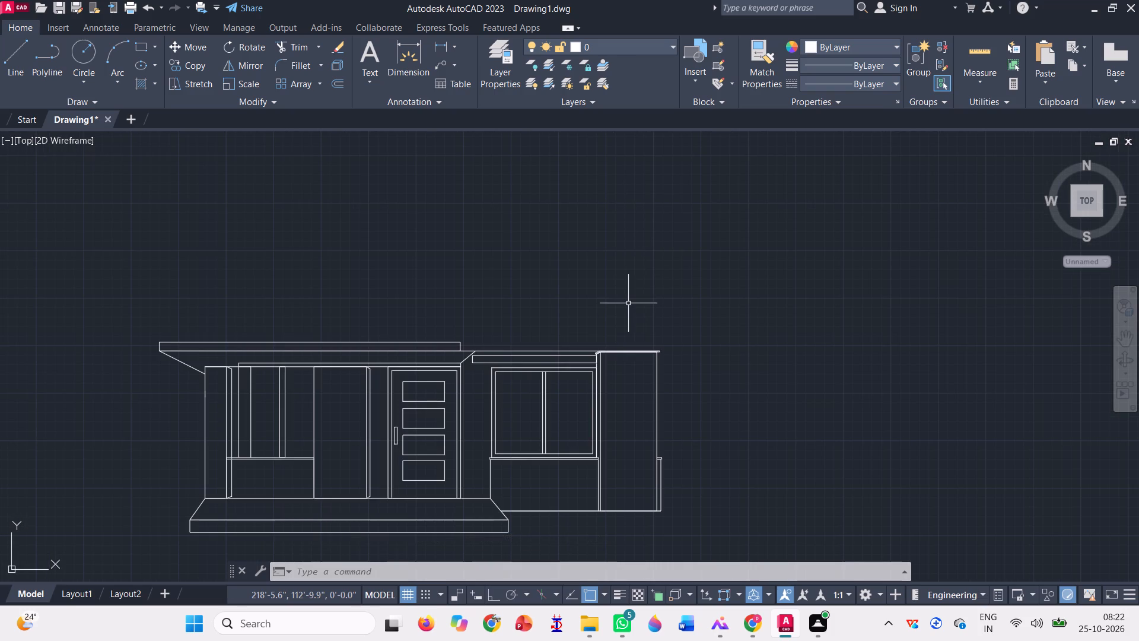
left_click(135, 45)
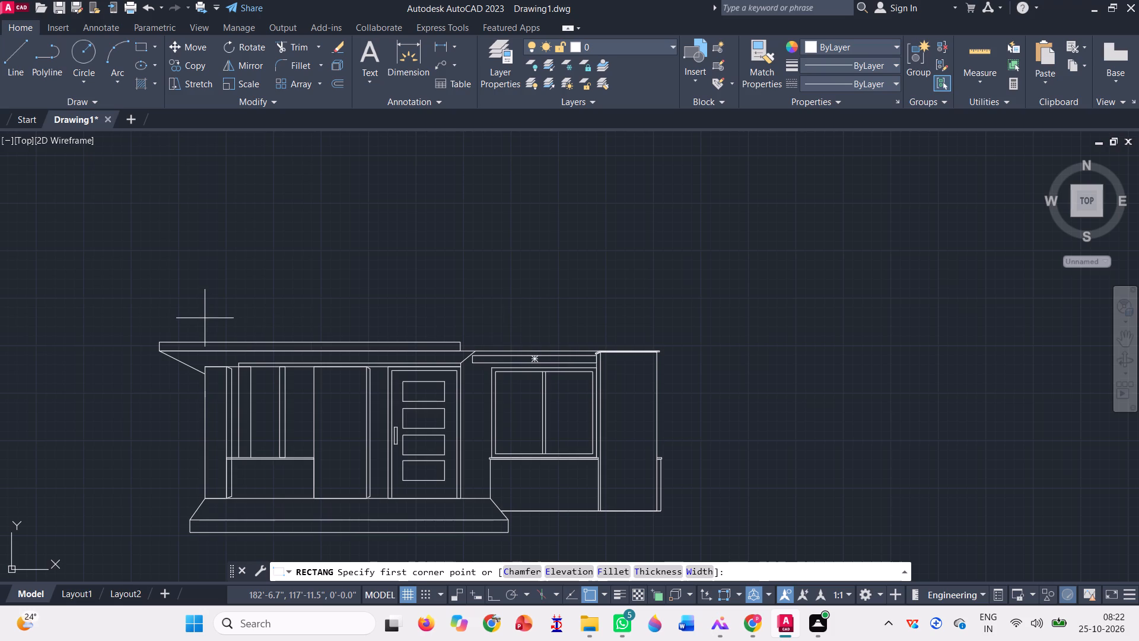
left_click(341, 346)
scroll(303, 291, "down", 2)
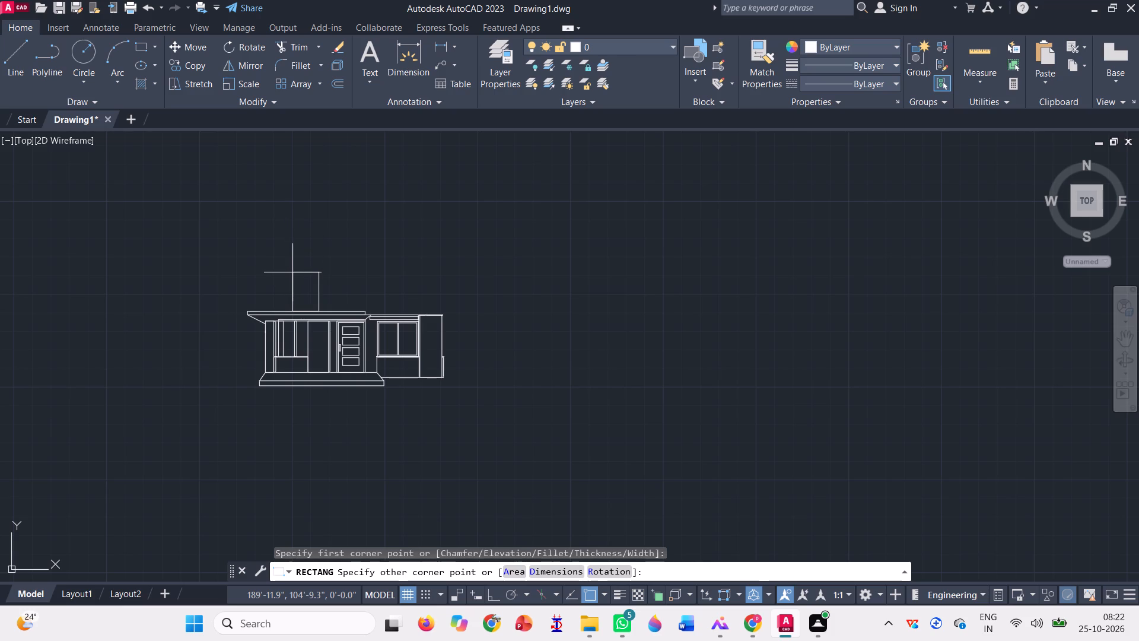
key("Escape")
With Ortho on, draw horizontal construction lines through the roof slab's top outer corner and the porch step's bottom corner.
type("xl")
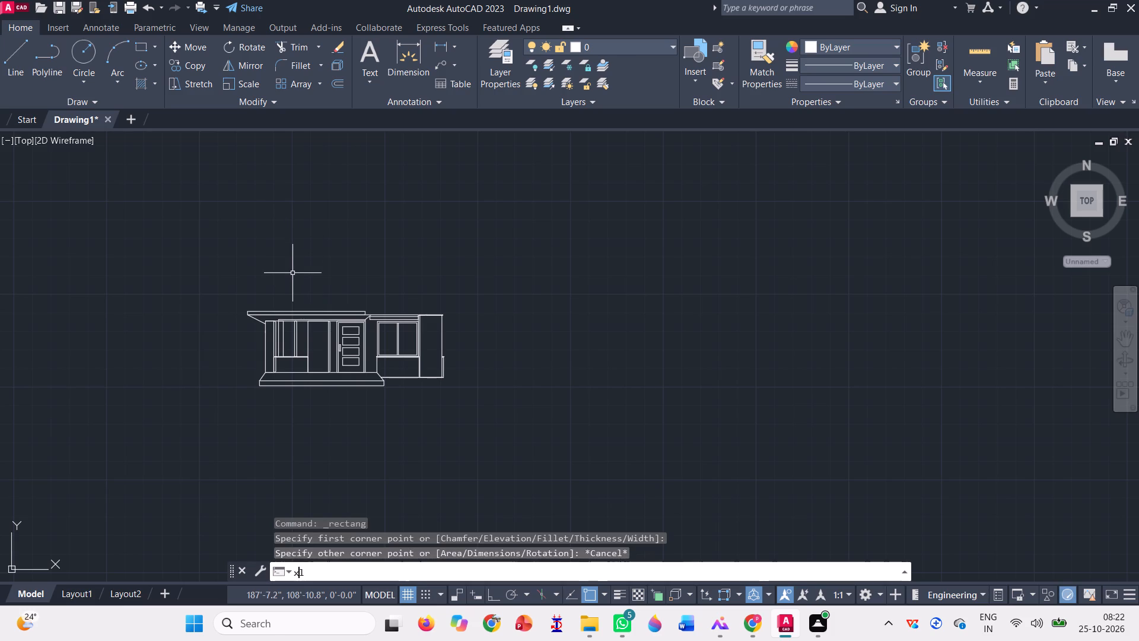
key("space")
scroll(240, 302, "up", 3)
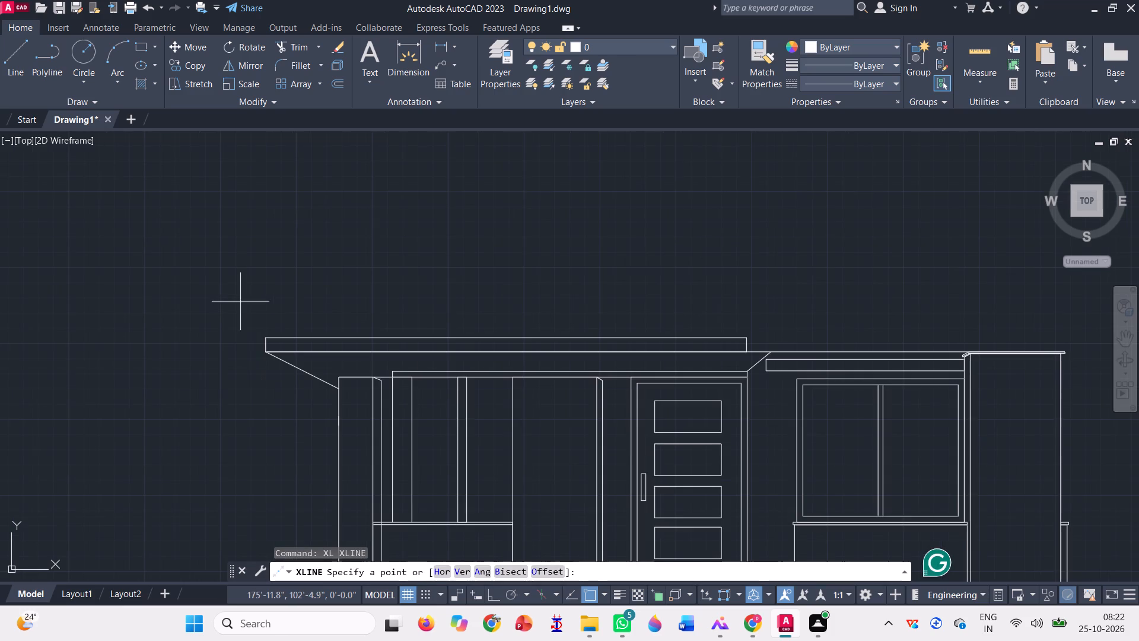
left_click(263, 338)
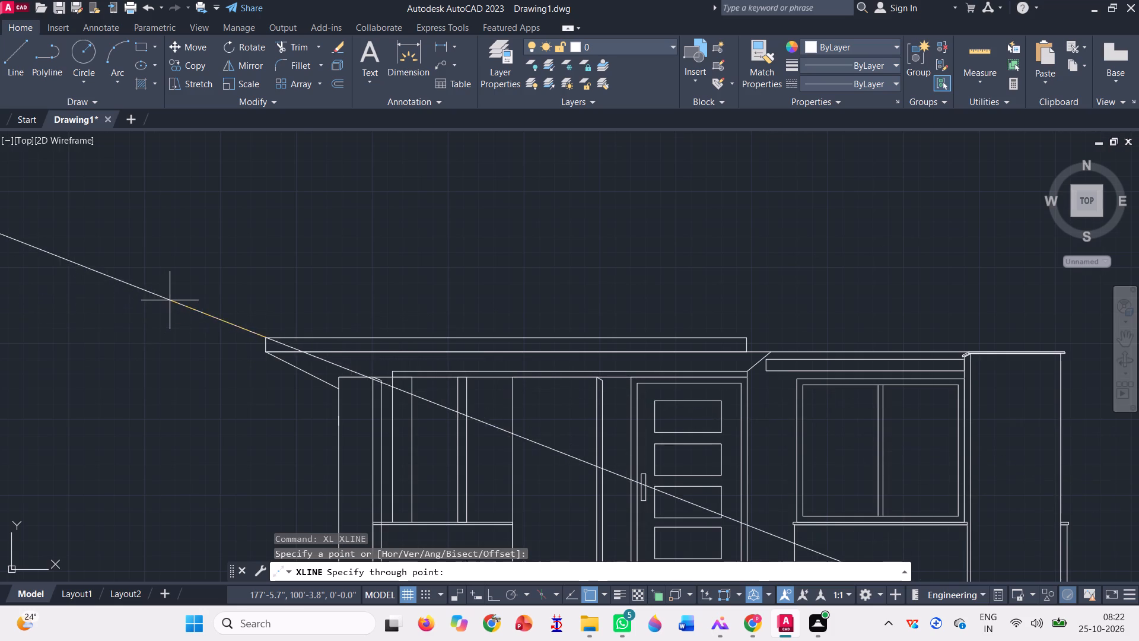
scroll(170, 300, "down", 2)
key("F8")
left_click(170, 300)
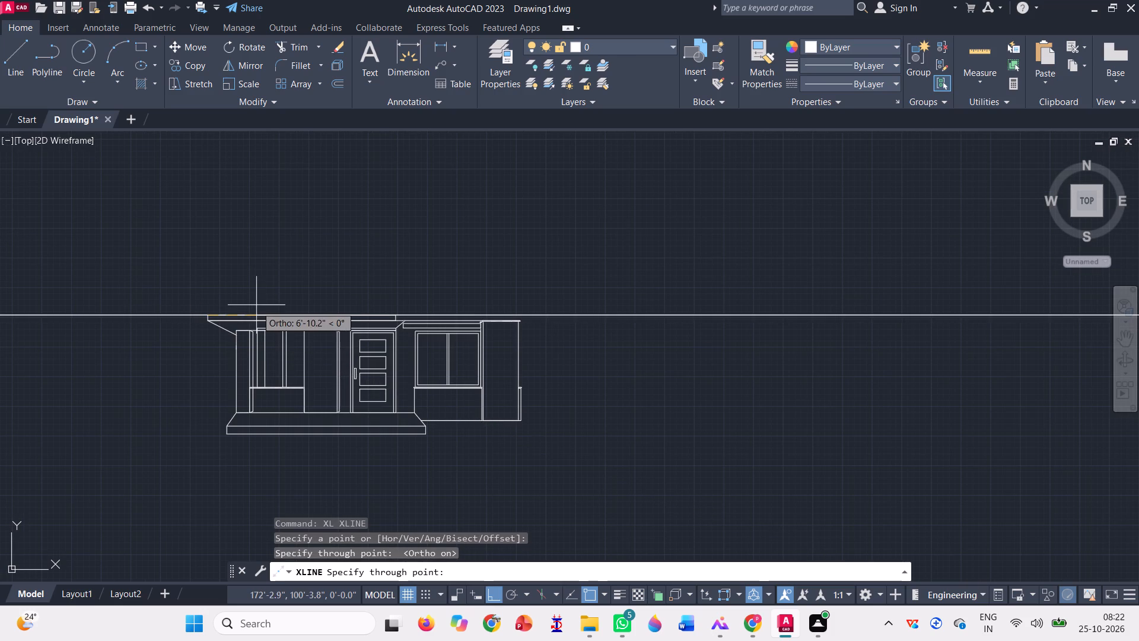
key("space")
key("space")
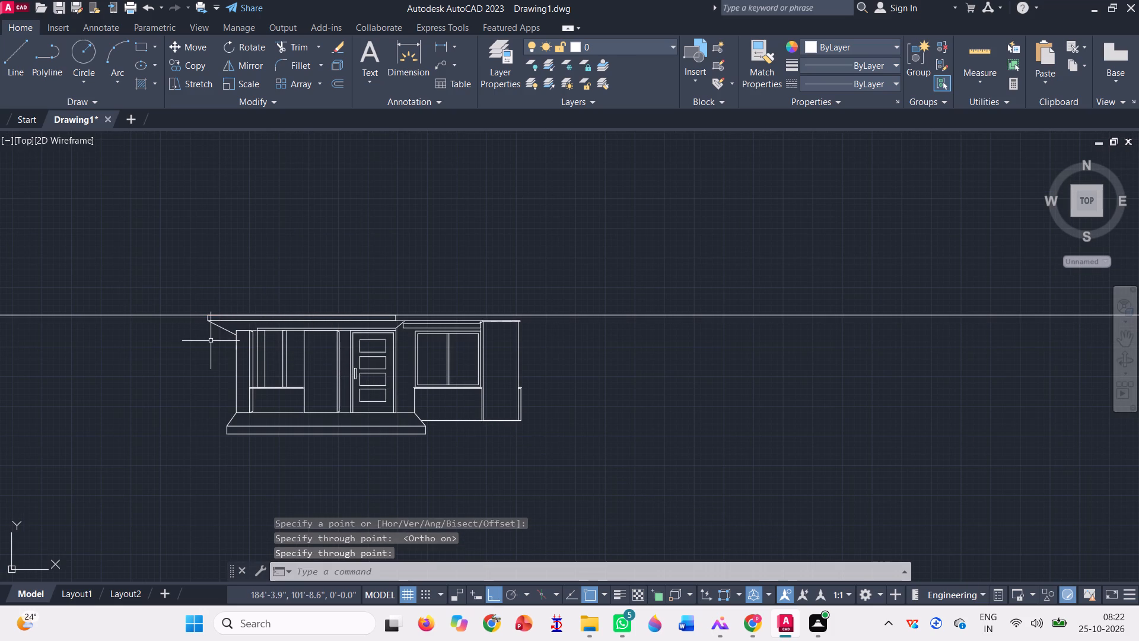
left_click(225, 435)
left_click(649, 436)
key("space")
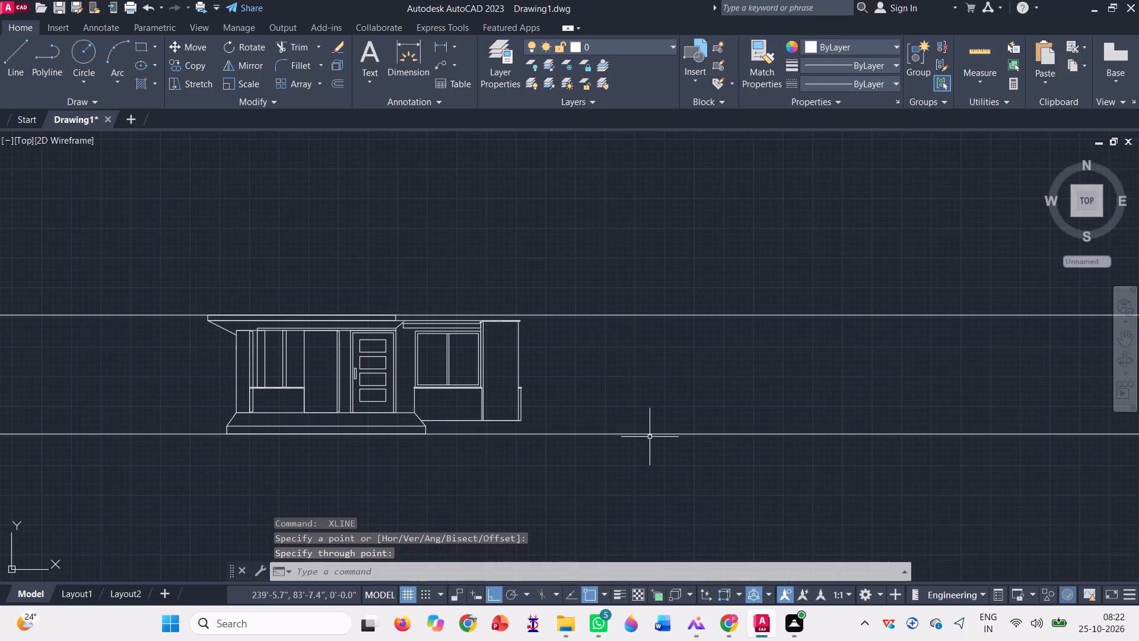
Move both horizontal construction lines up from the porch step's bottom corner to the roof slab's top outer corner.
left_click(661, 437)
left_click(545, 255)
type("m")
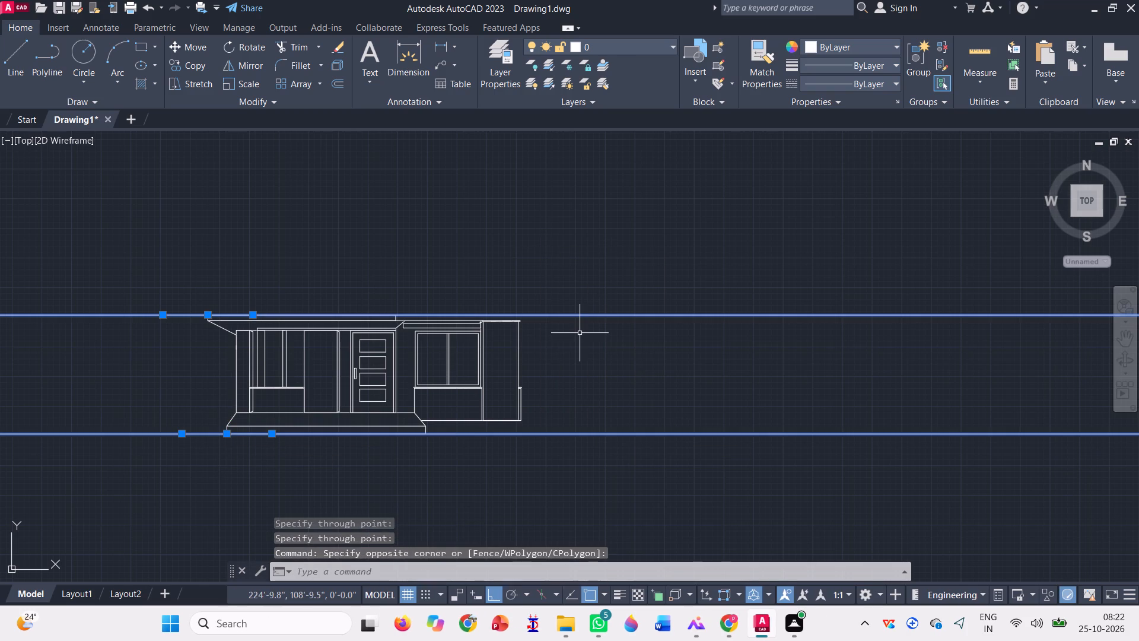
key("space")
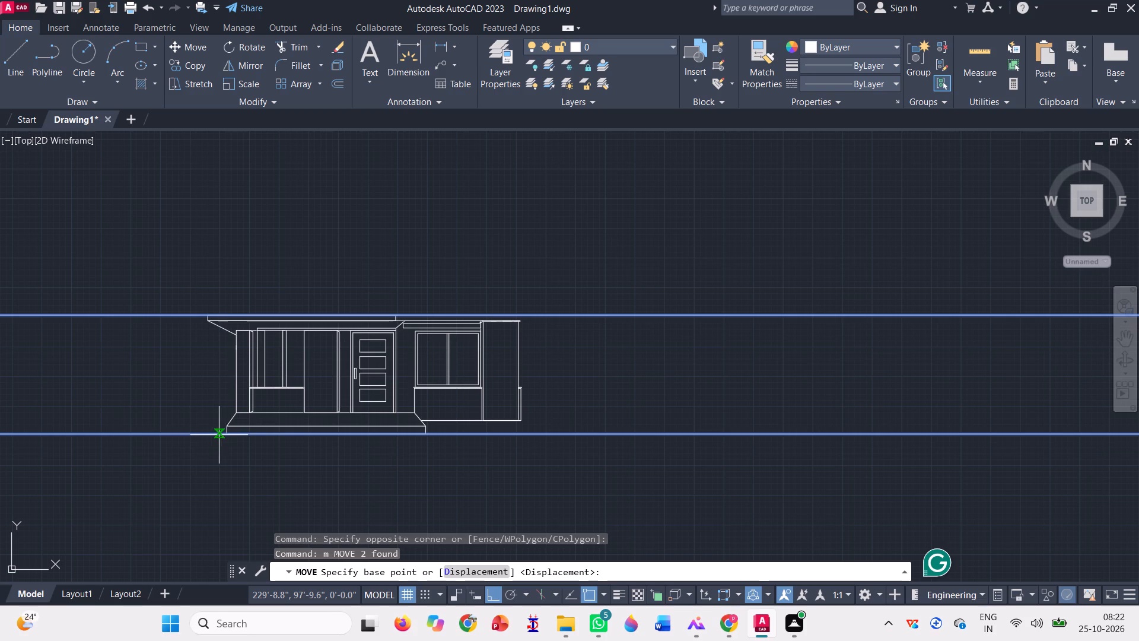
left_click(225, 435)
scroll(225, 304, "up", 3)
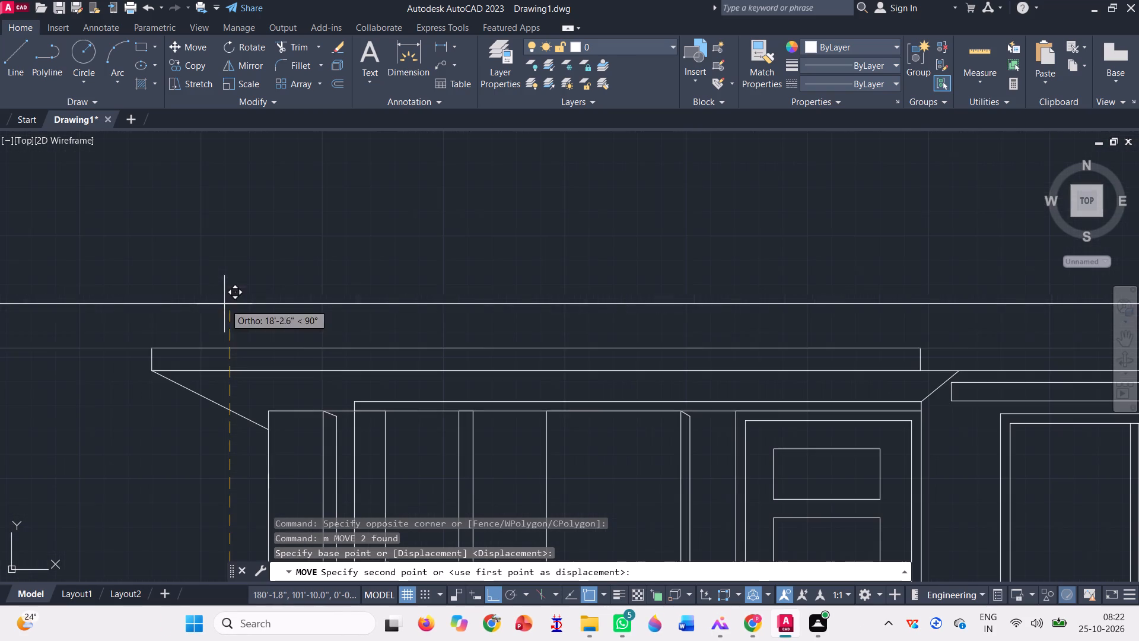
left_click(151, 348)
scroll(359, 351, "down", 3)
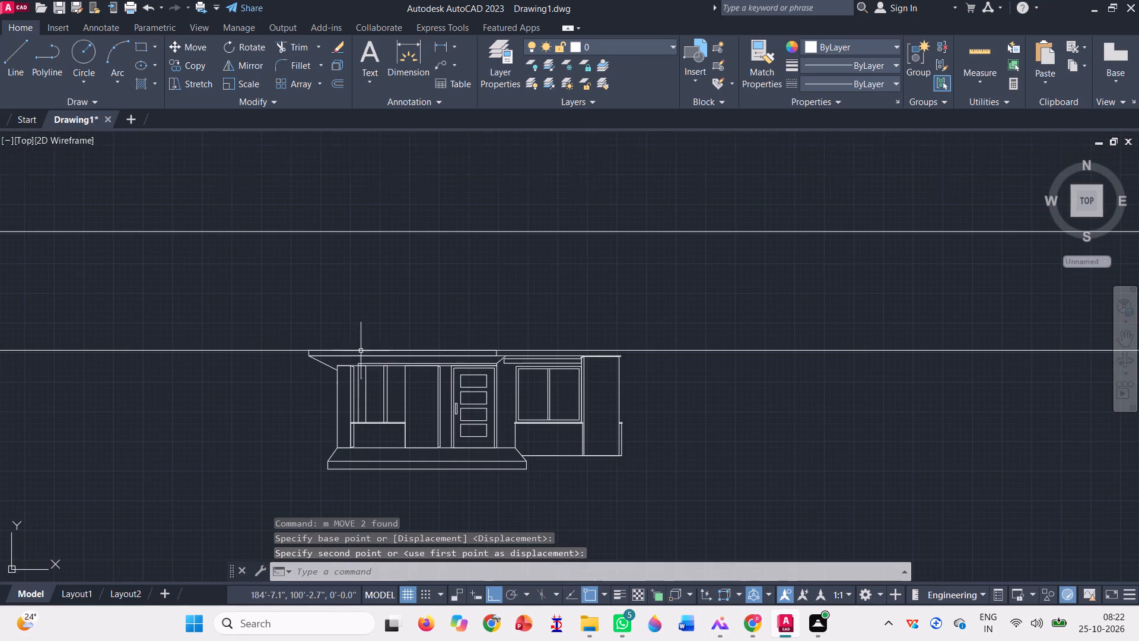
scroll(574, 382, "down", 1)
key("space")
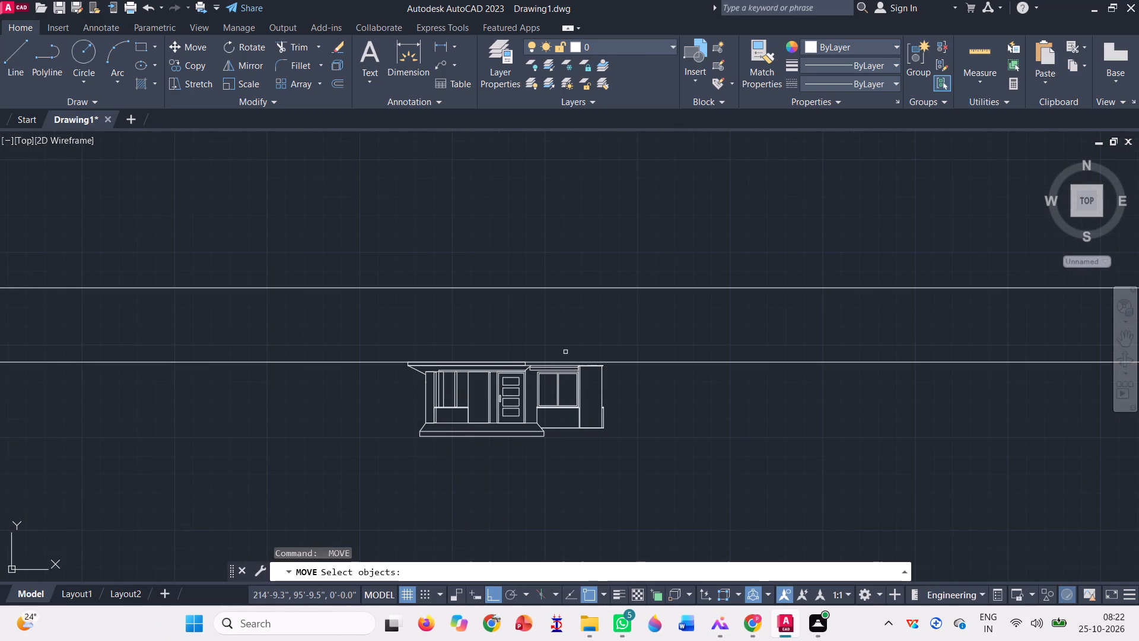
key("Escape")
Draw a narrow upright rectangle rising above the roof from the top cap of the wide column beside the window.
scroll(565, 351, "up", 1)
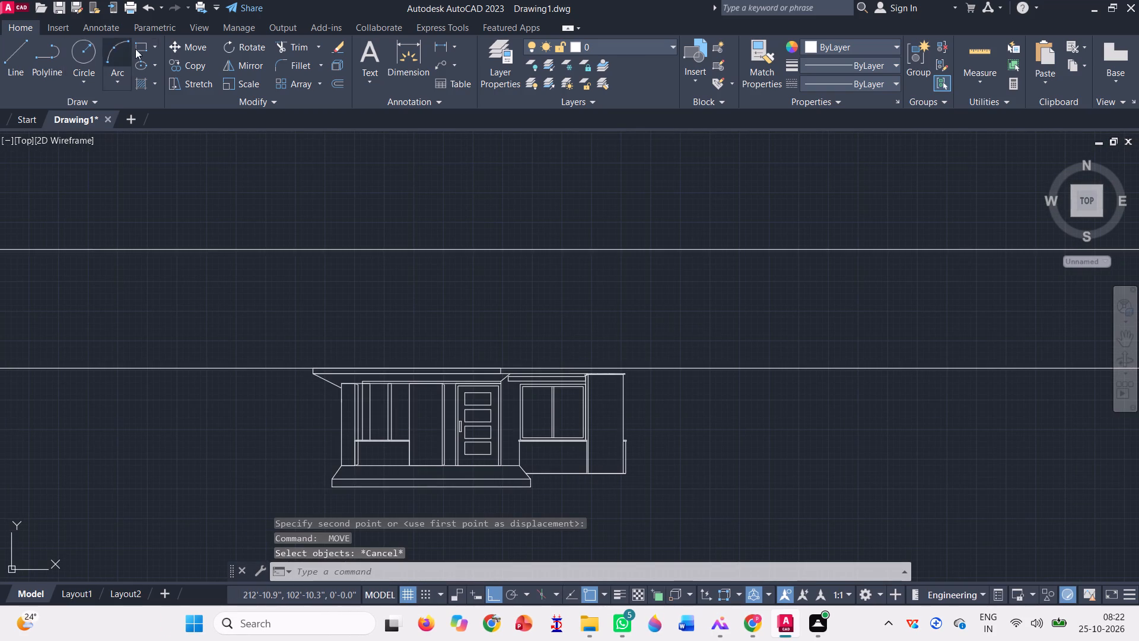
left_click(145, 45)
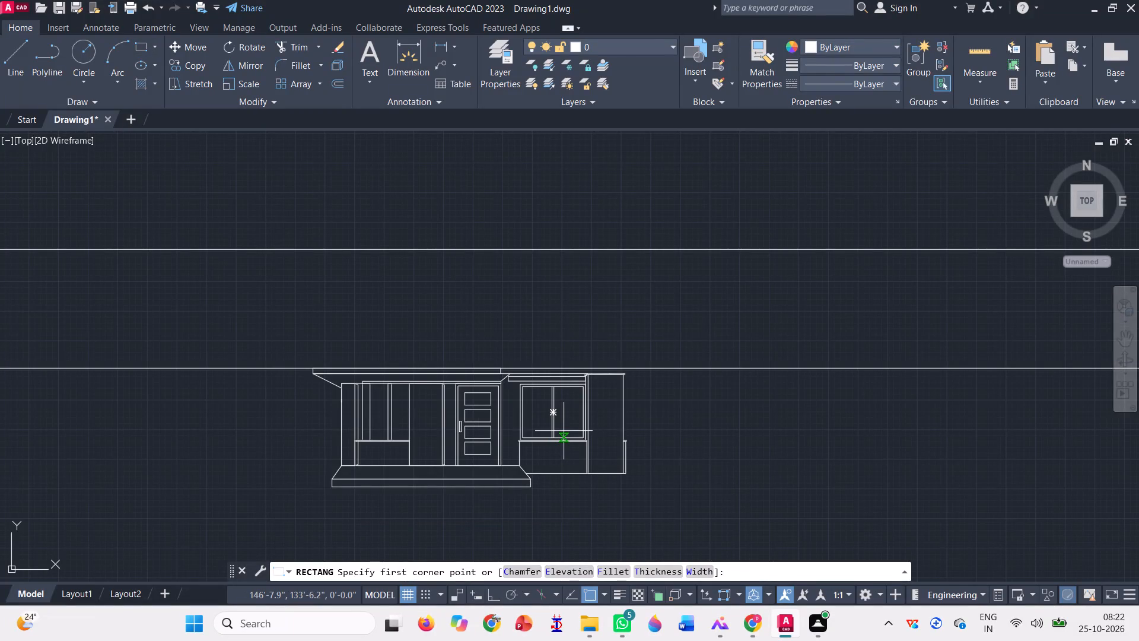
scroll(631, 358, "up", 3)
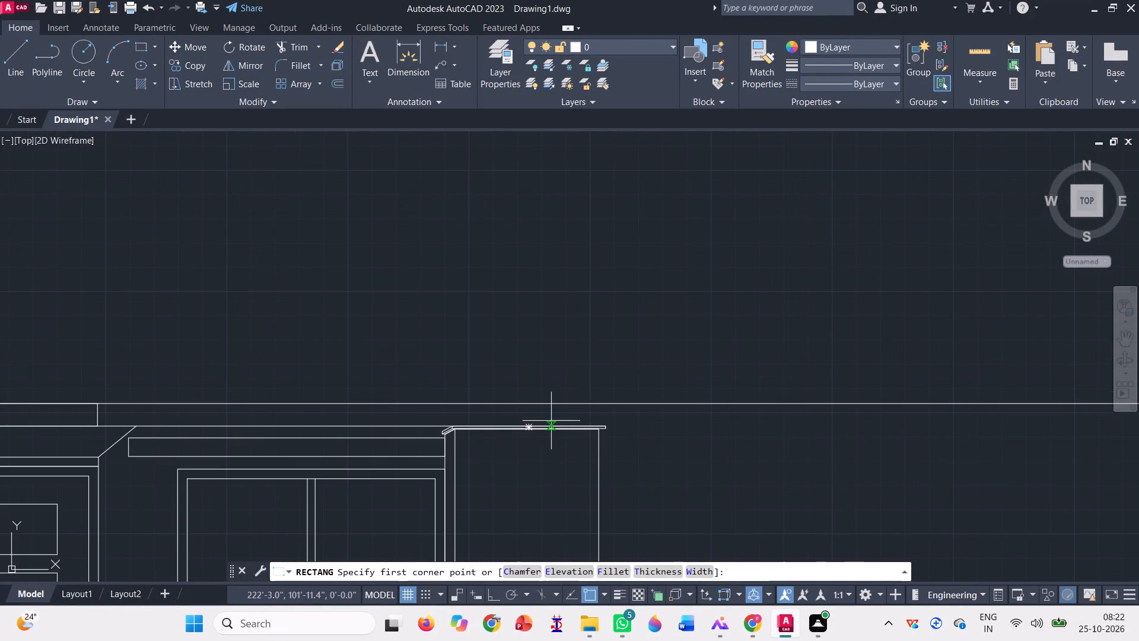
left_click(565, 424)
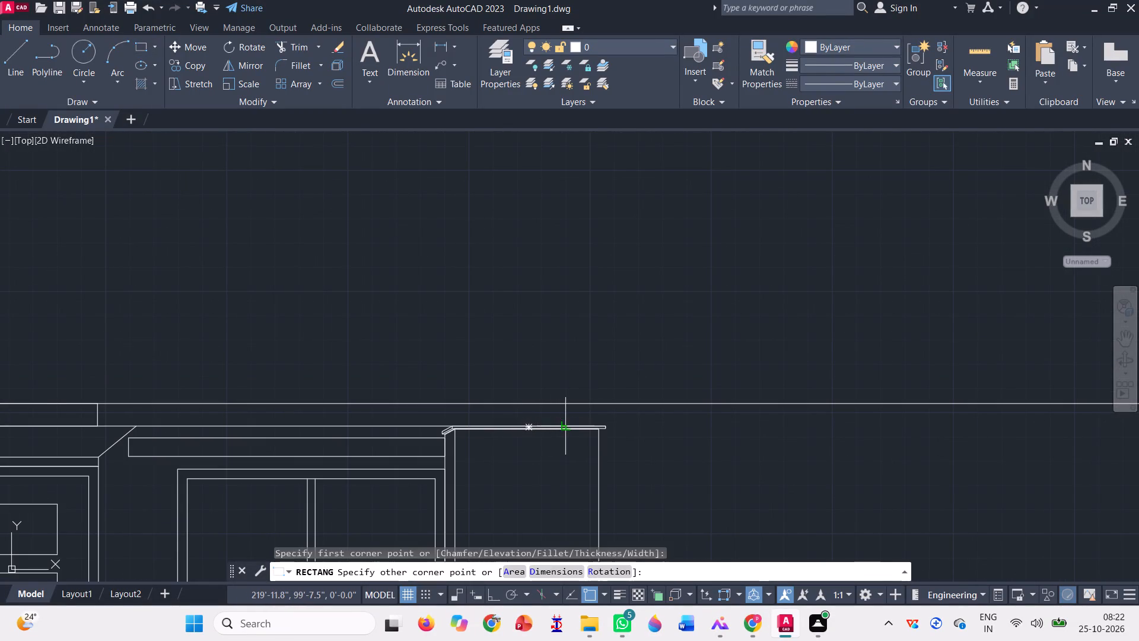
scroll(505, 388, "down", 2)
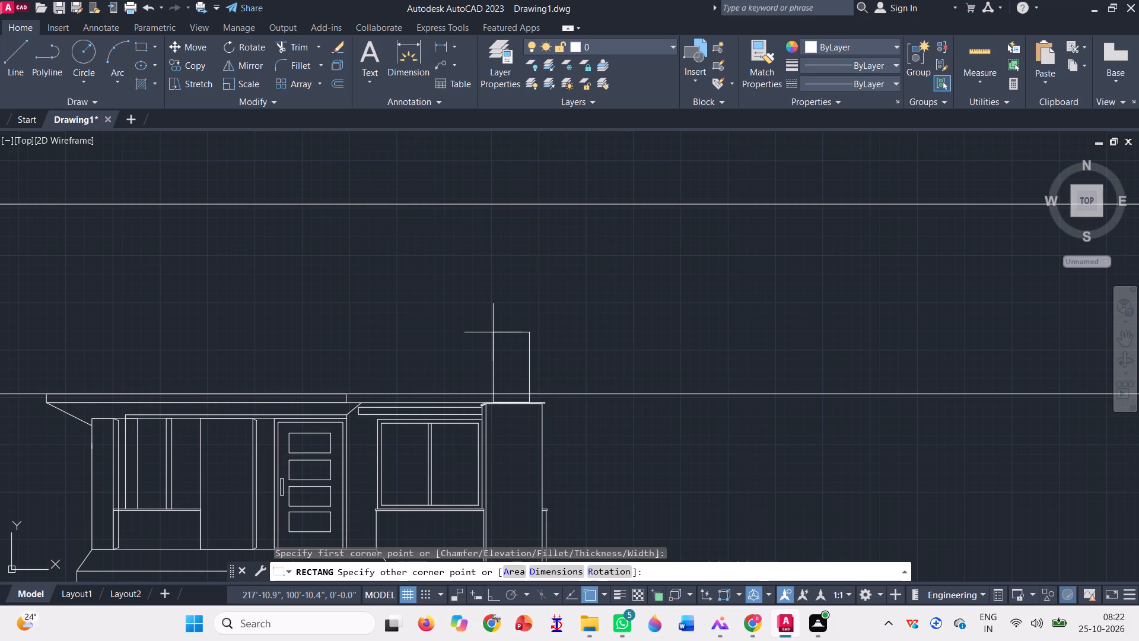
left_click(493, 332)
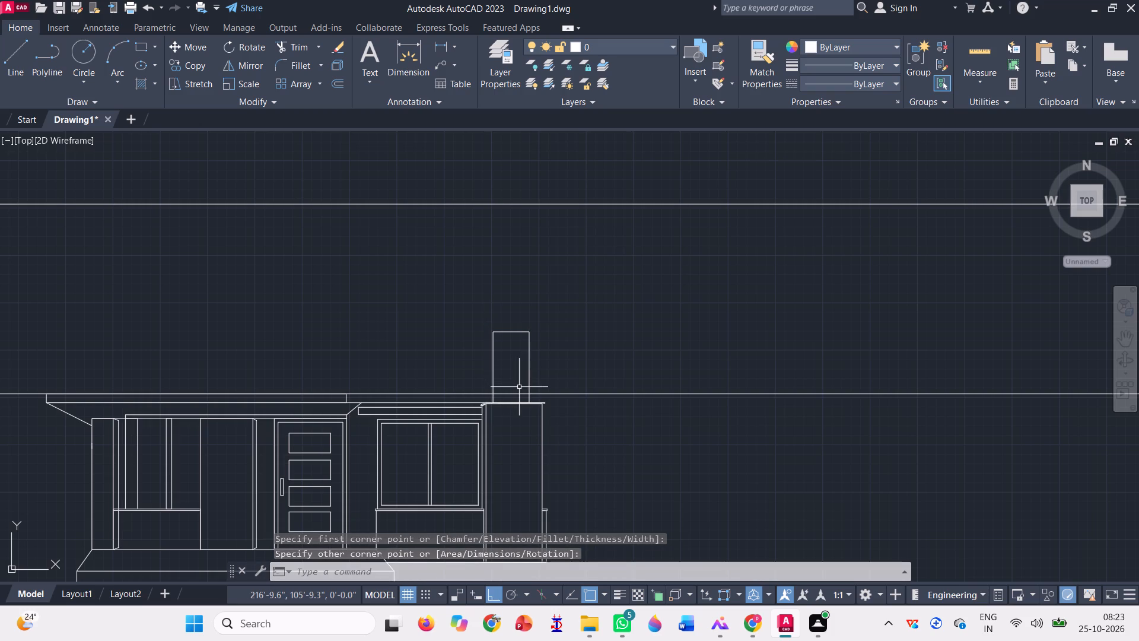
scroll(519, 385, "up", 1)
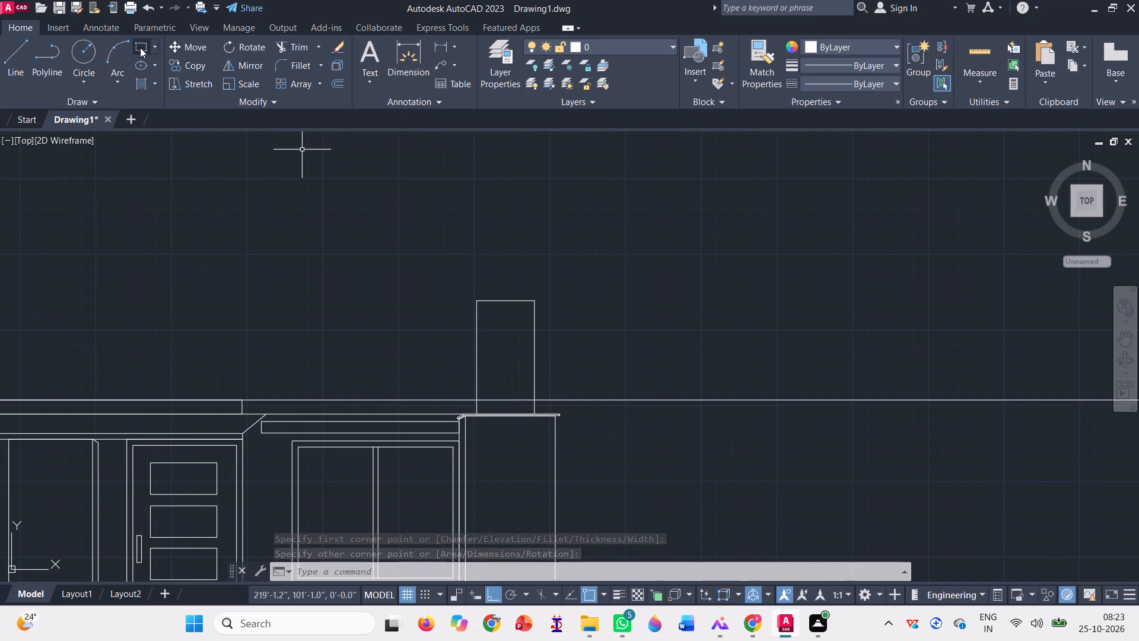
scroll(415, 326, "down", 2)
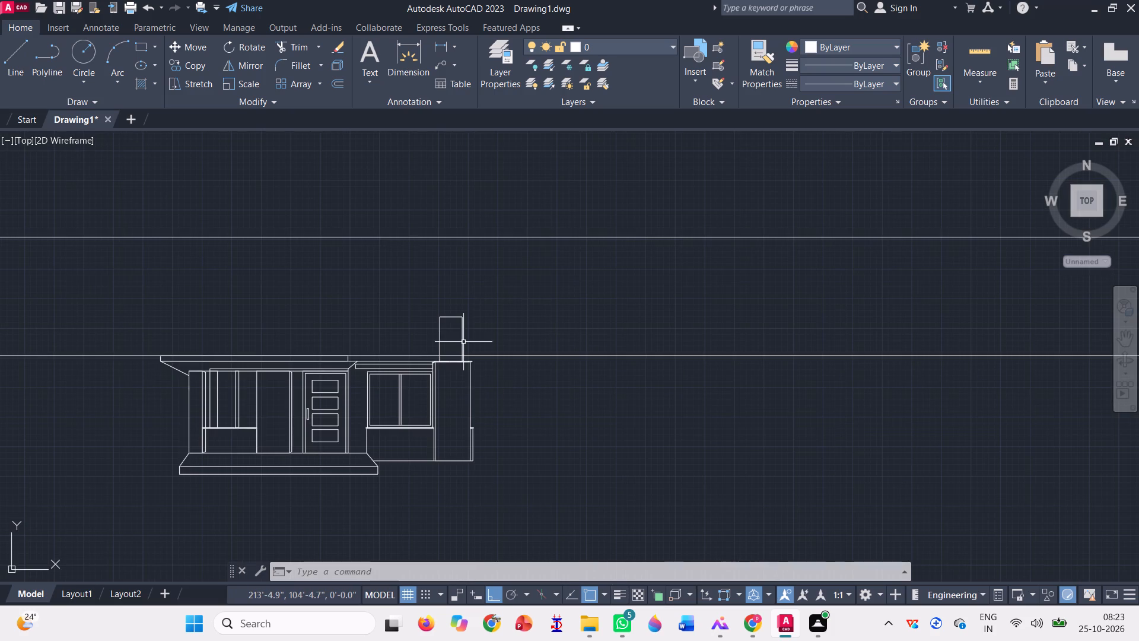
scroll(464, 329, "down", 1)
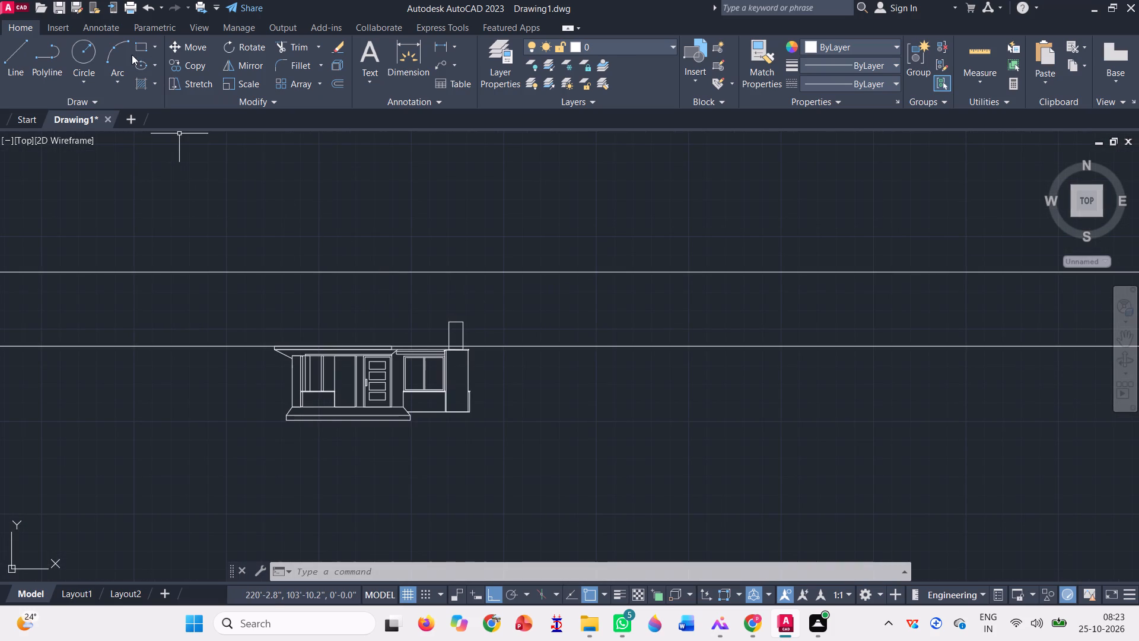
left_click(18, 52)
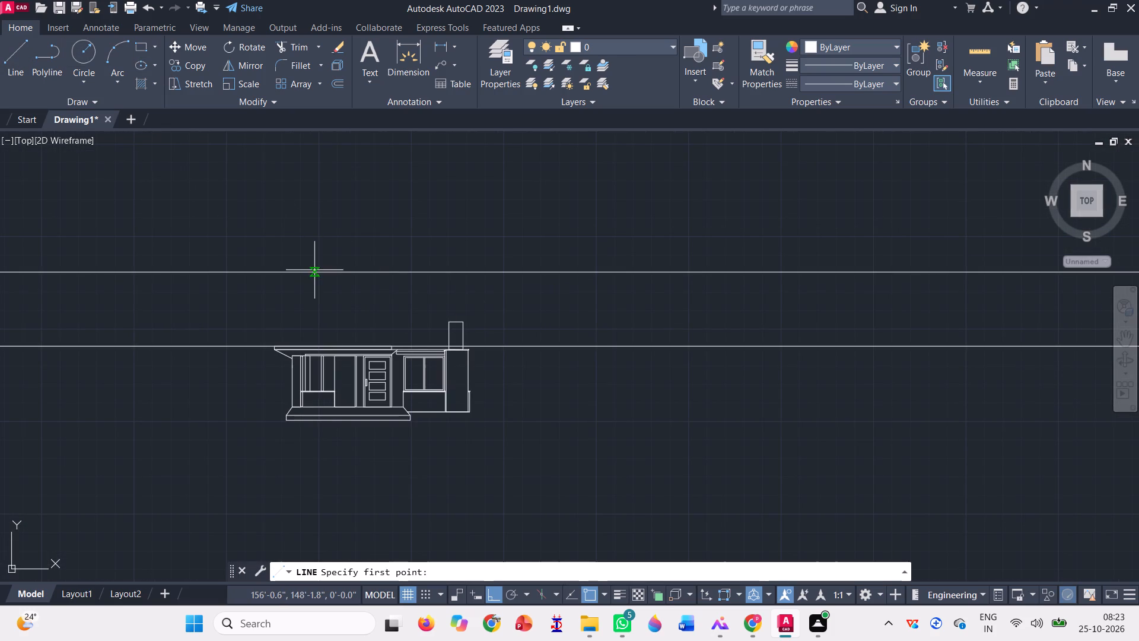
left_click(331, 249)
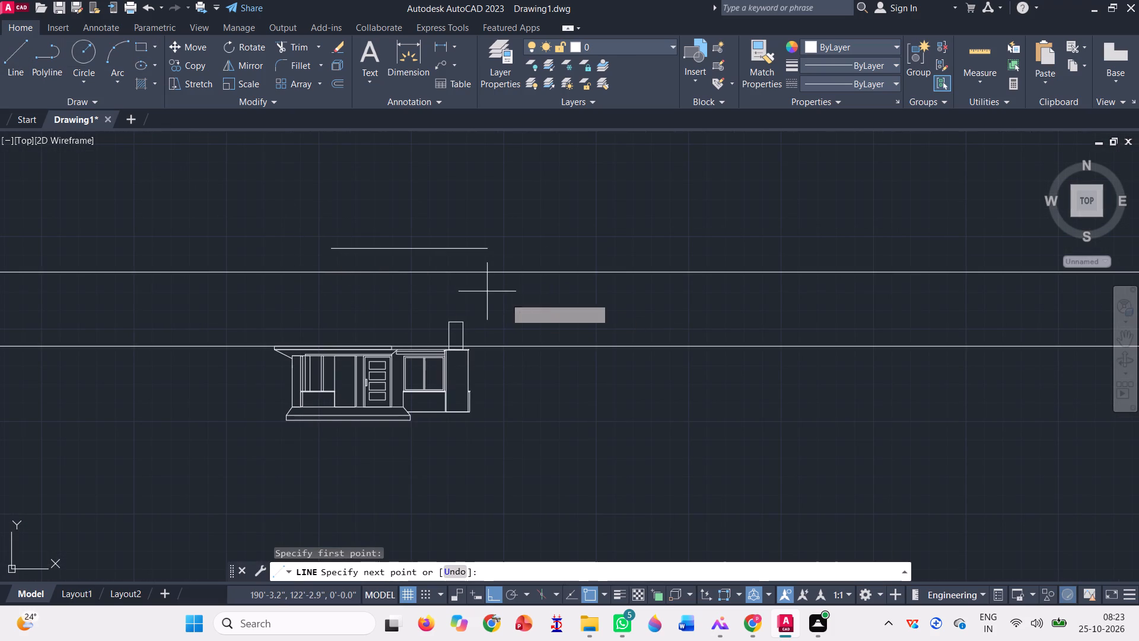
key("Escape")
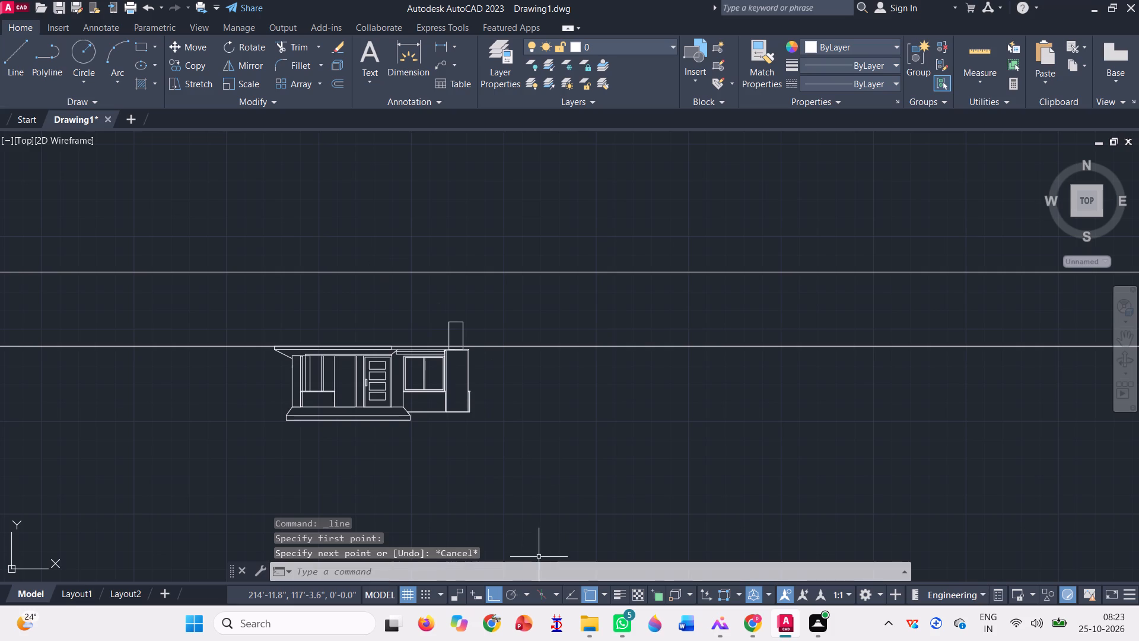
With polar tracking at 30° increments, draw a line sloping down at 330° across the rooftop rectangle, about 96'-10" long.
left_click(526, 596)
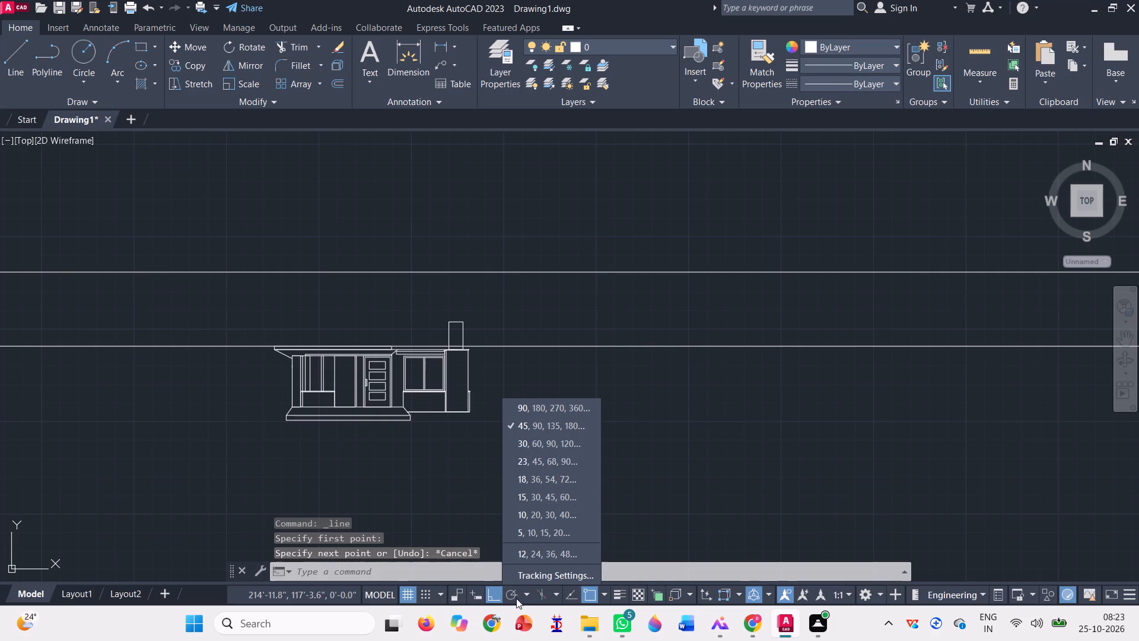
left_click(533, 448)
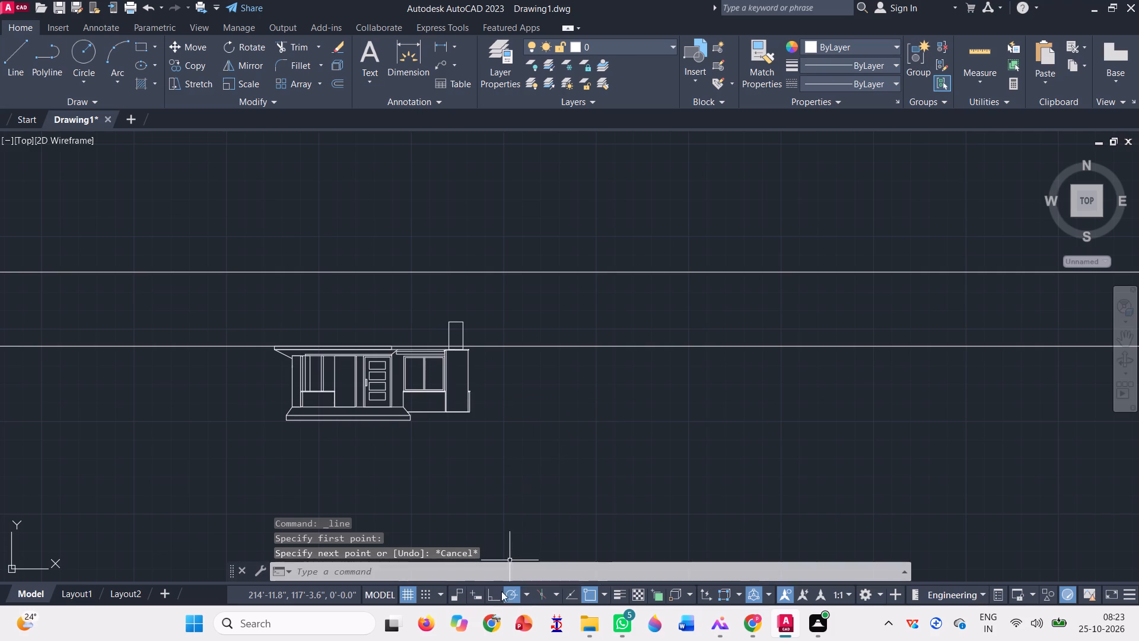
left_click(9, 66)
left_click(280, 229)
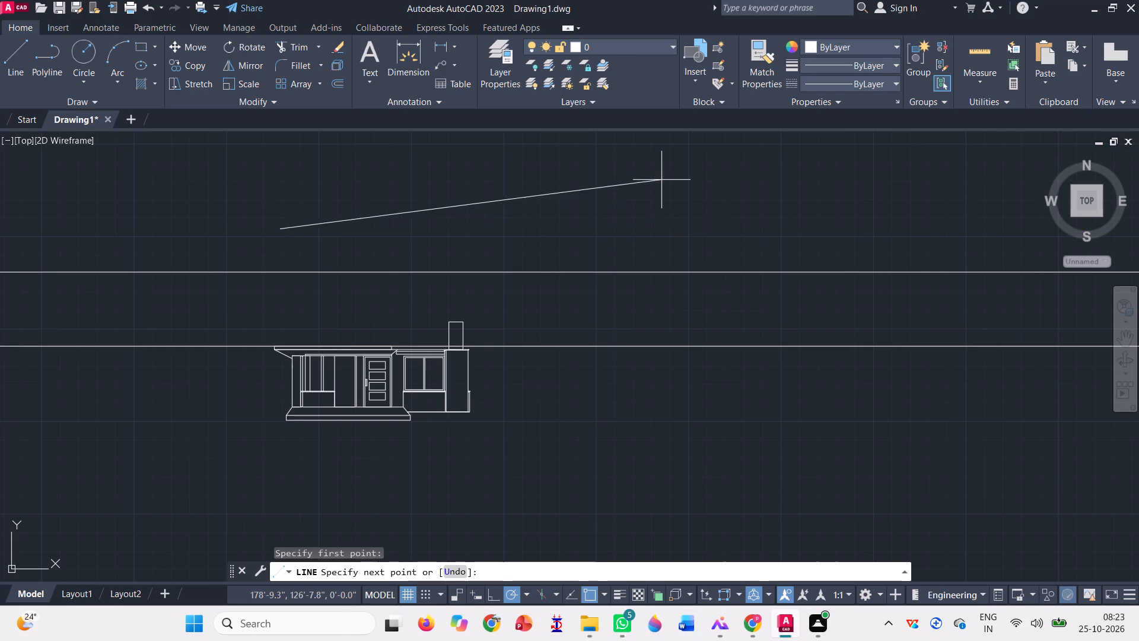
scroll(658, 318, "down", 2)
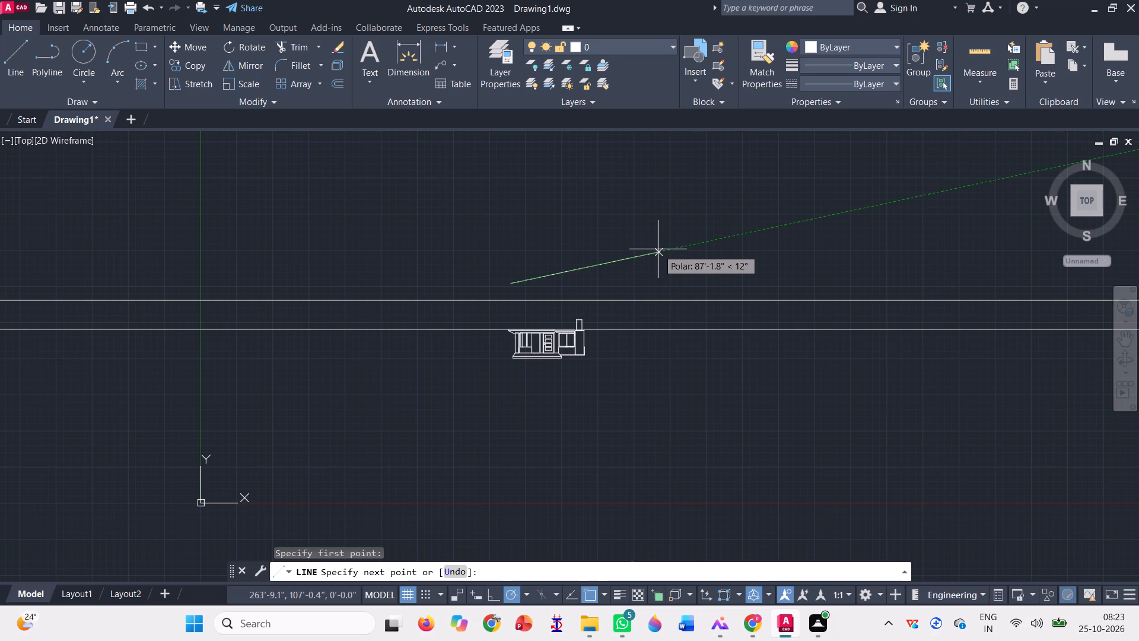
left_click(523, 596)
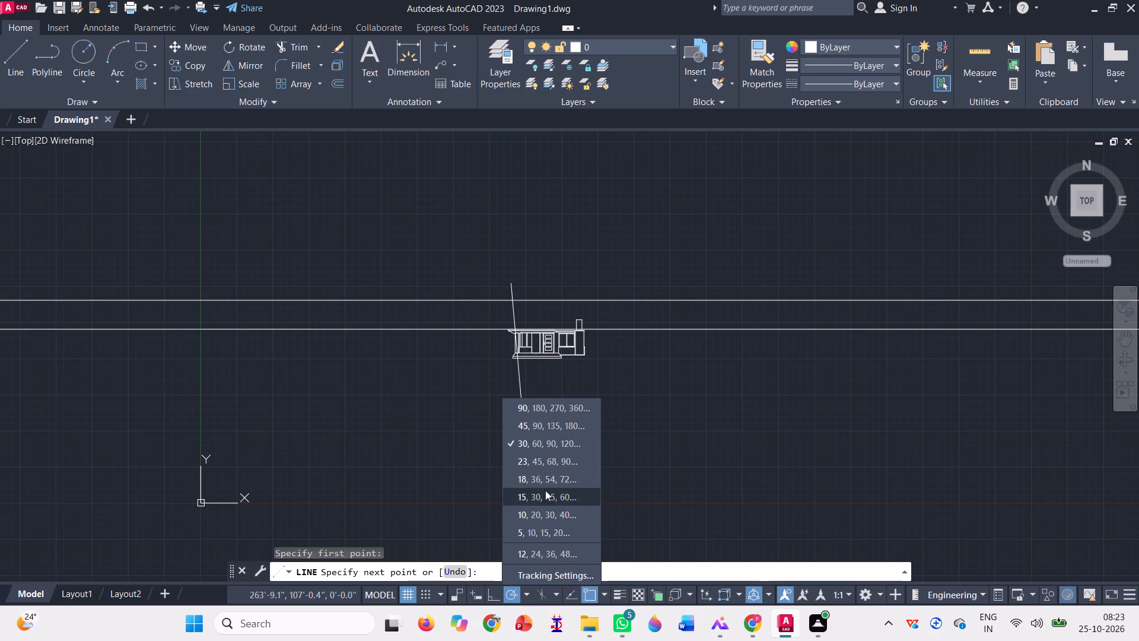
left_click(558, 441)
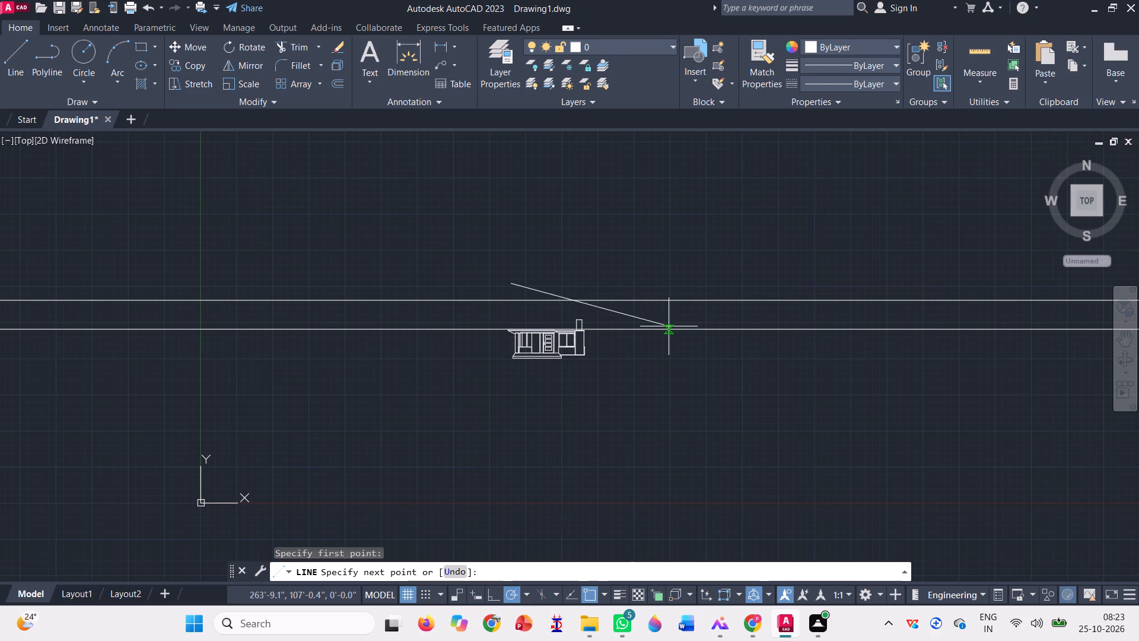
left_click(654, 370)
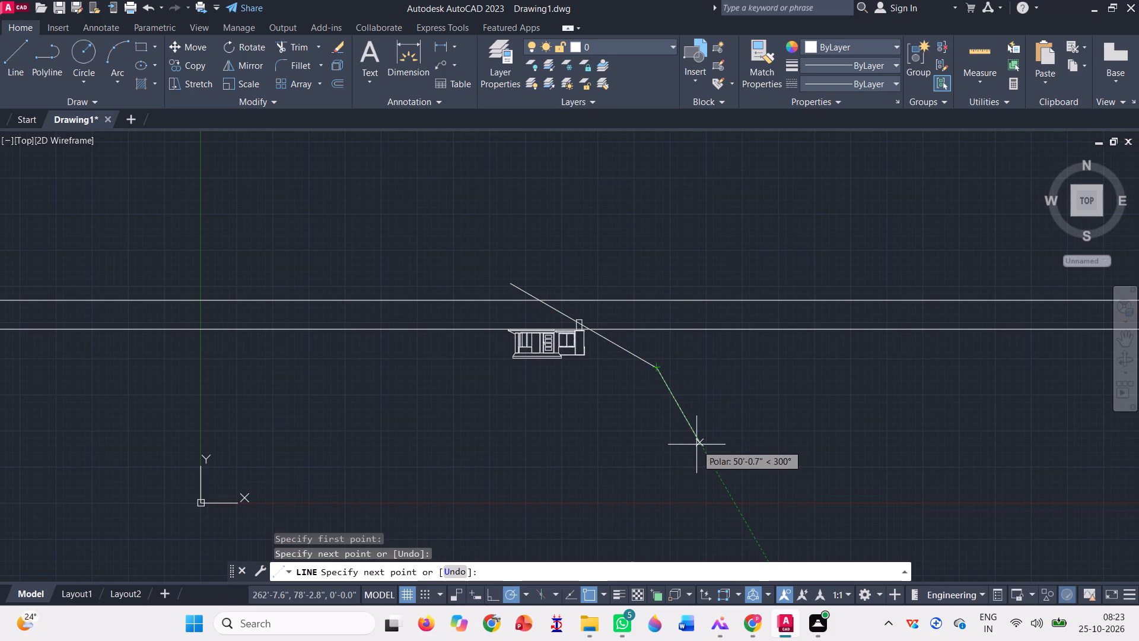
key("space")
Move the sloped line by its lower endpoint a short distance back up along its own slope.
type("m")
key("space")
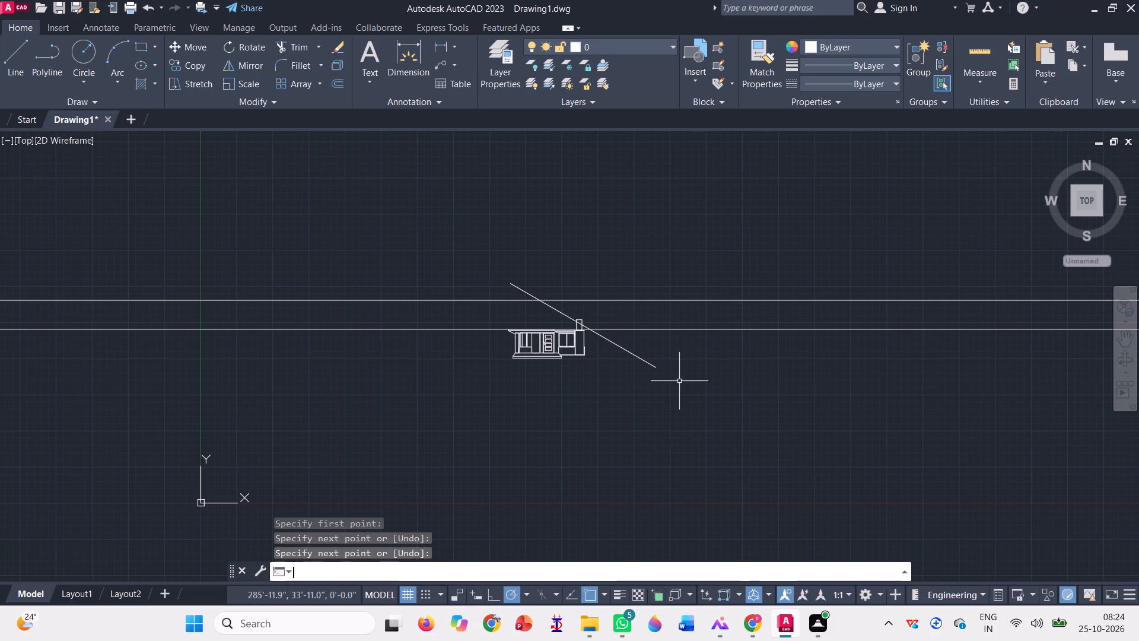
left_click(679, 381)
left_click(640, 354)
left_click(634, 364)
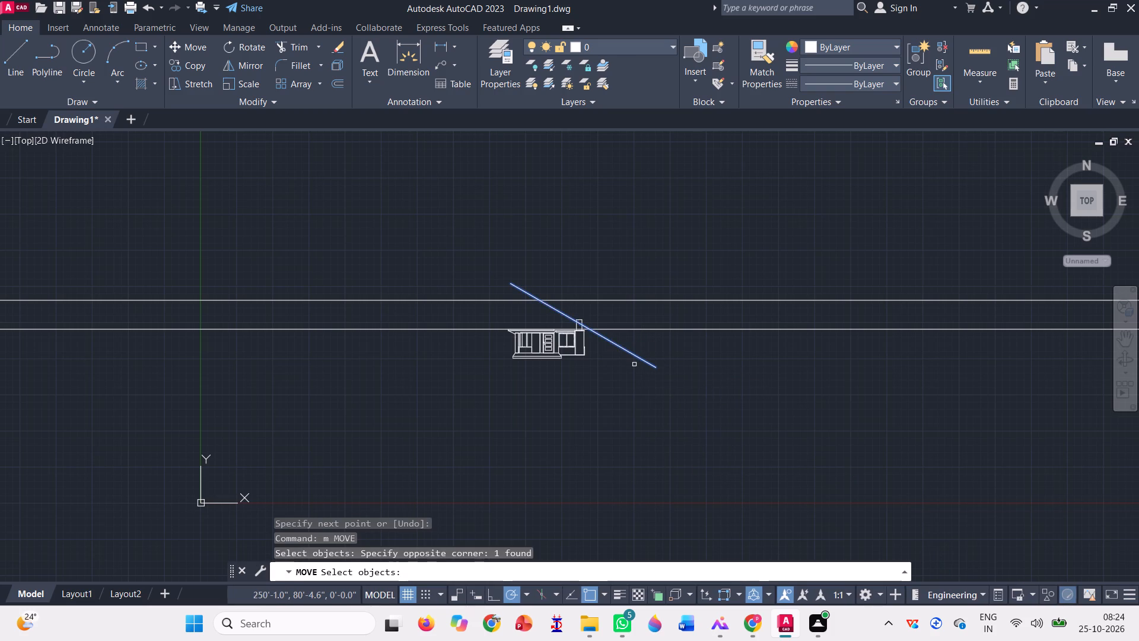
key("space")
left_click(658, 370)
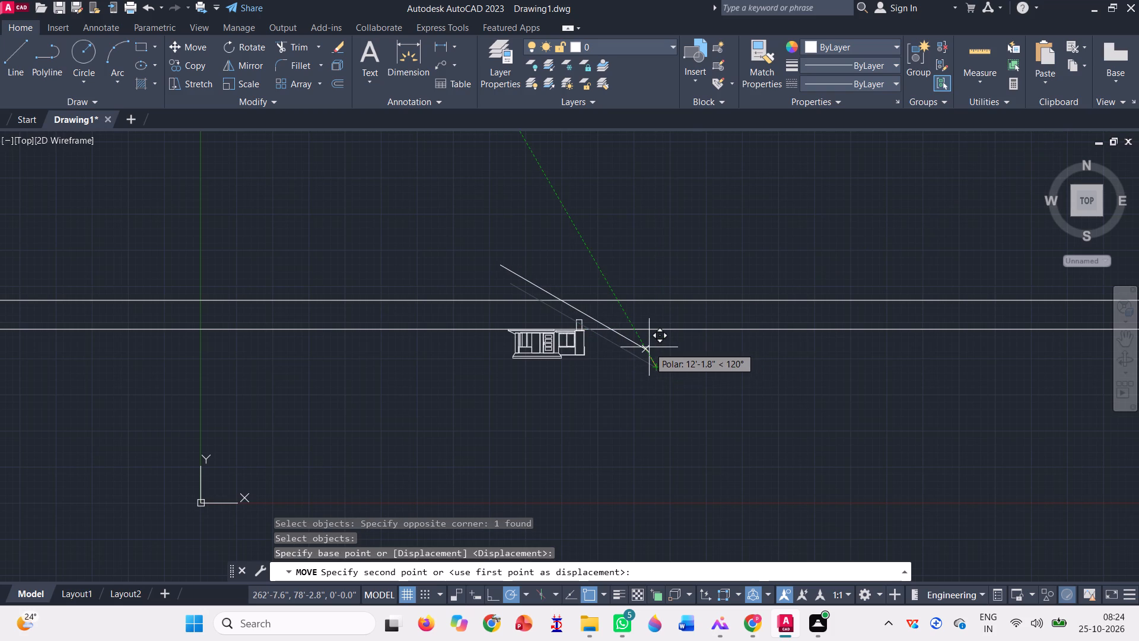
scroll(649, 347, "up", 1)
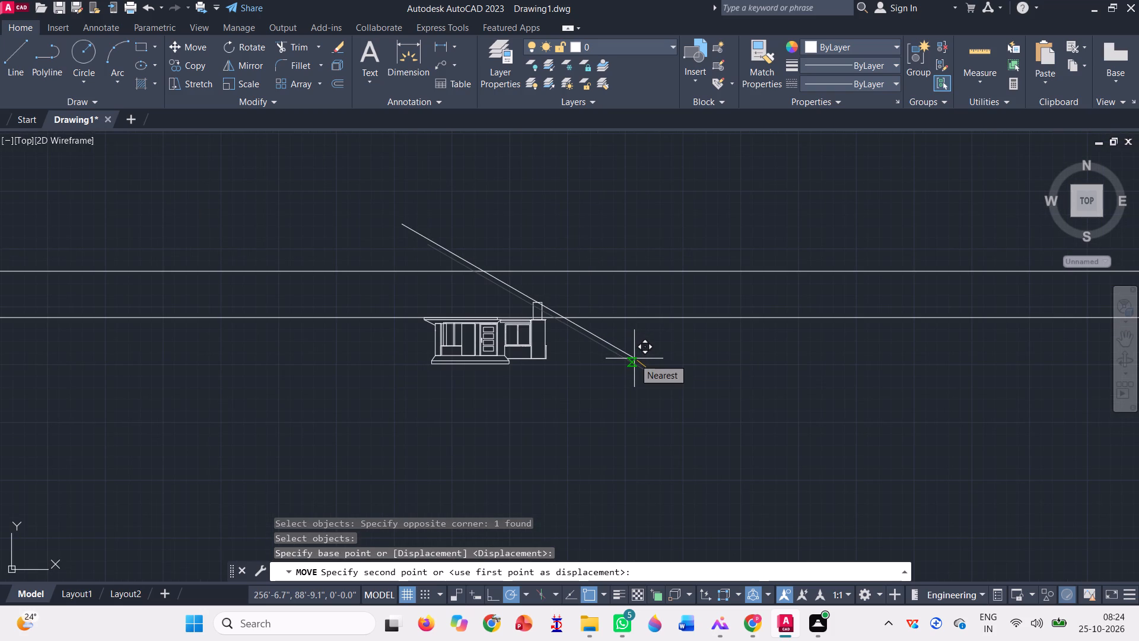
left_click(634, 358)
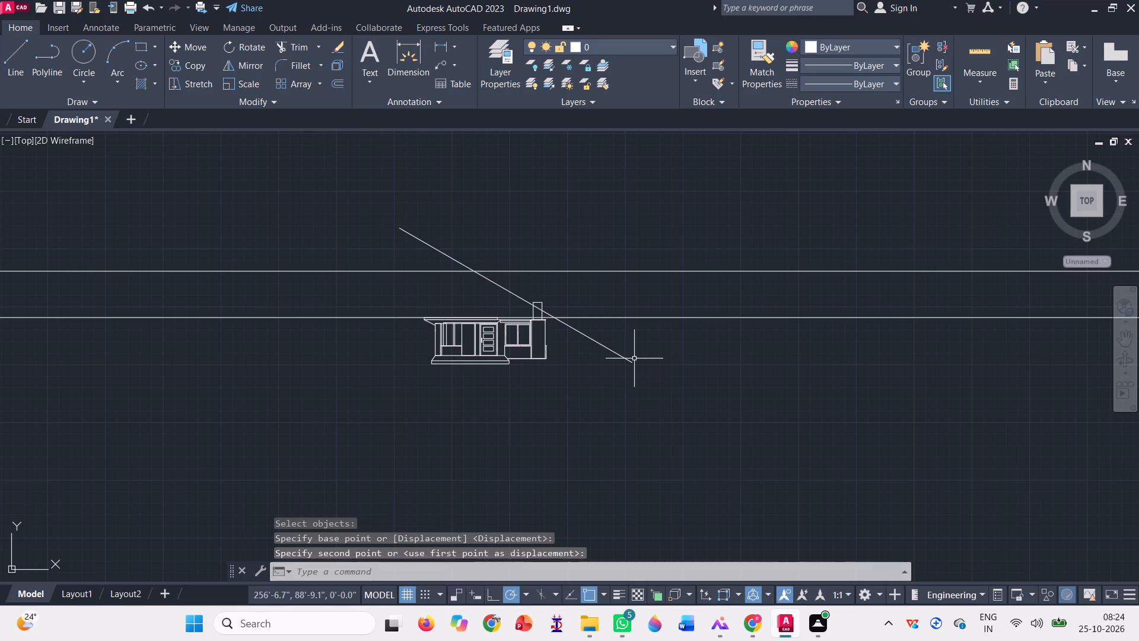
Move the sloped line up from its crossing with the rooftop rectangle's window-side edge to that edge's top corner.
scroll(619, 347, "up", 2)
key("space")
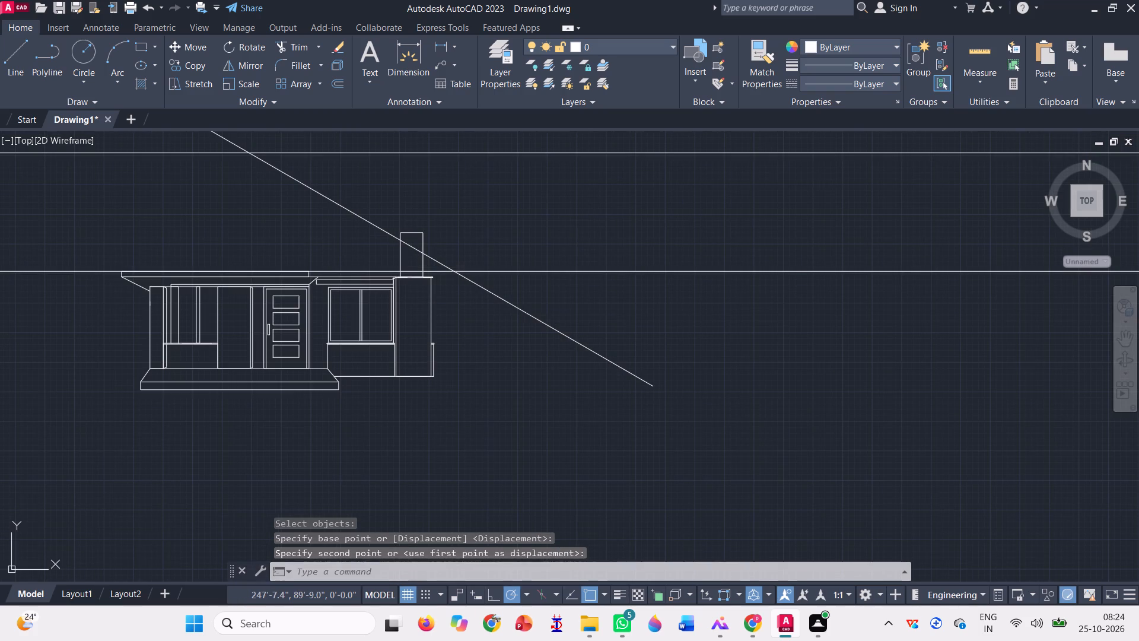
scroll(409, 266, "up", 2)
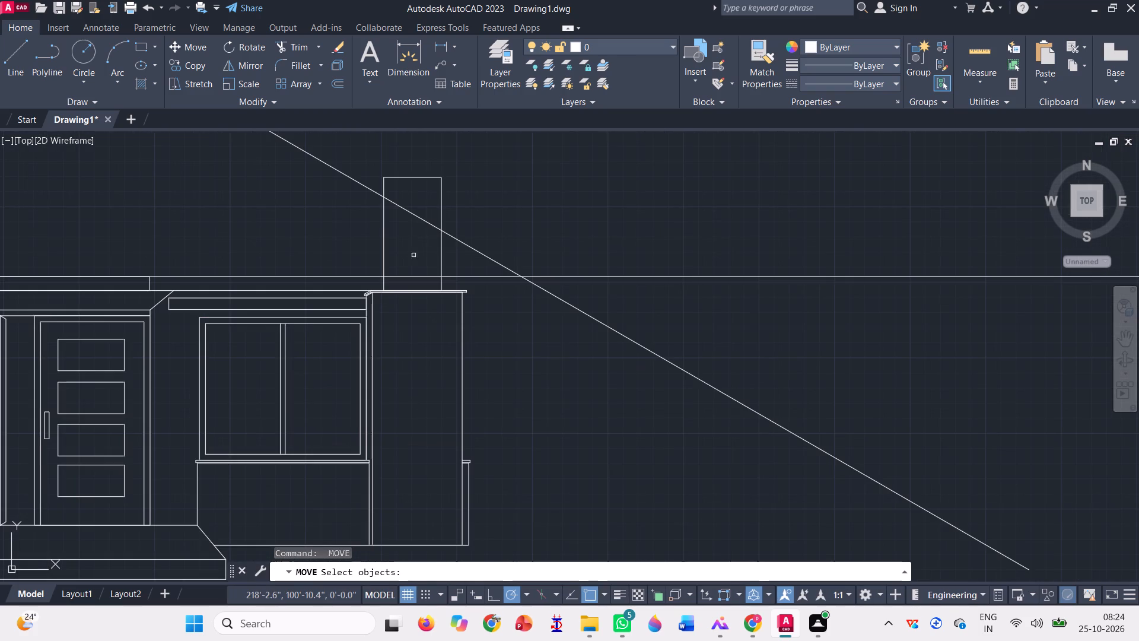
left_click(418, 230)
left_click(409, 215)
scroll(386, 201, "up", 1)
key("space")
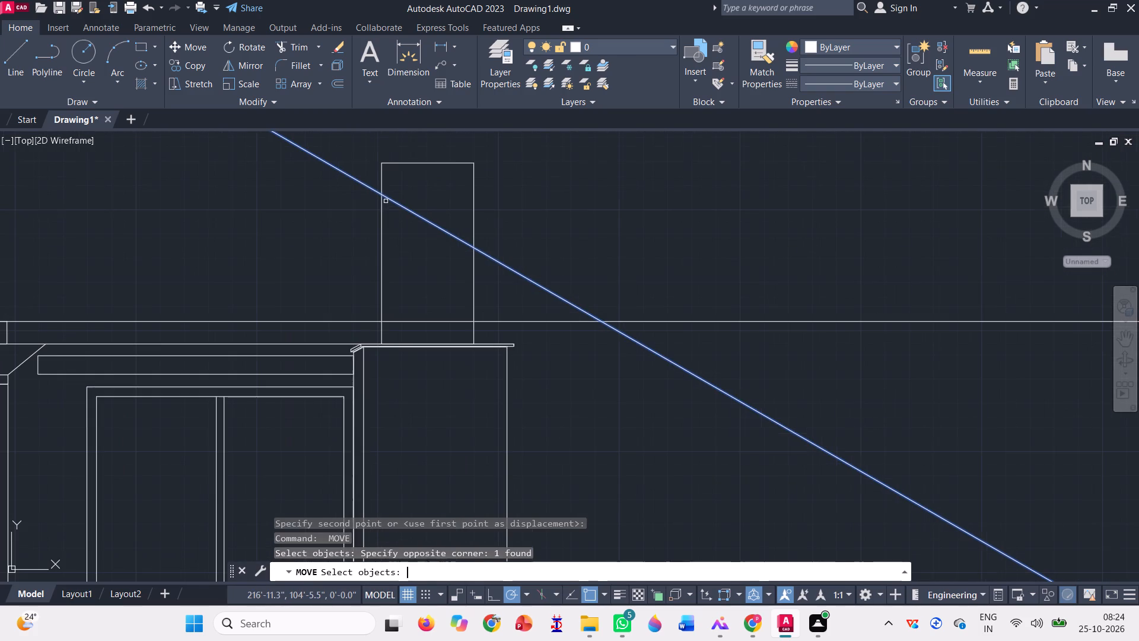
left_click(379, 191)
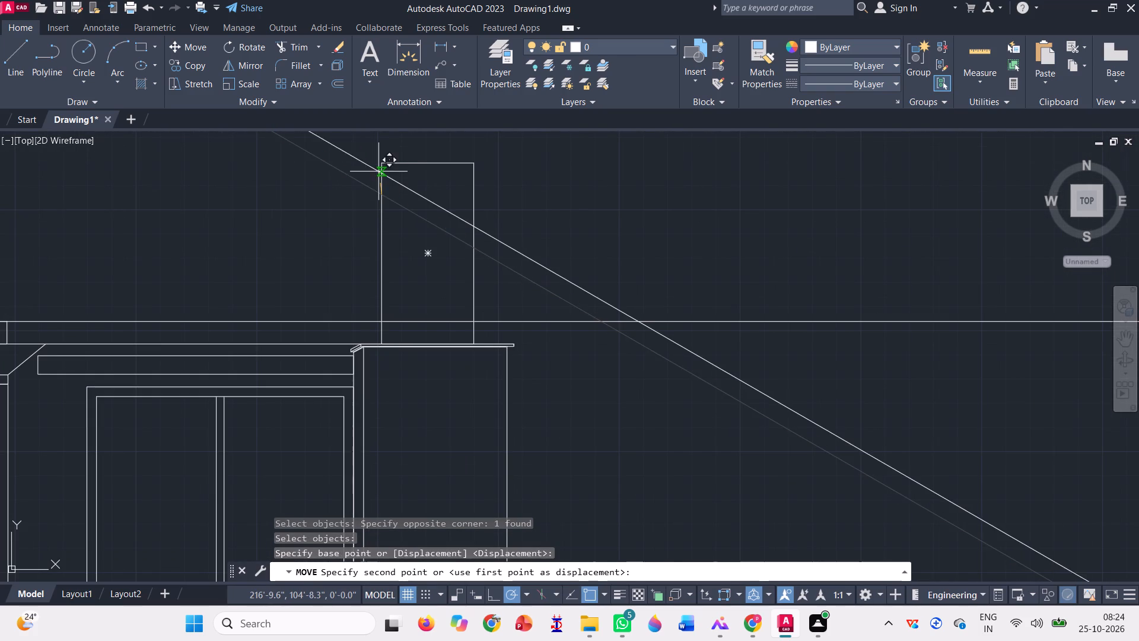
left_click(378, 160)
scroll(381, 202, "down", 3)
key("space")
scroll(469, 342, "down", 2)
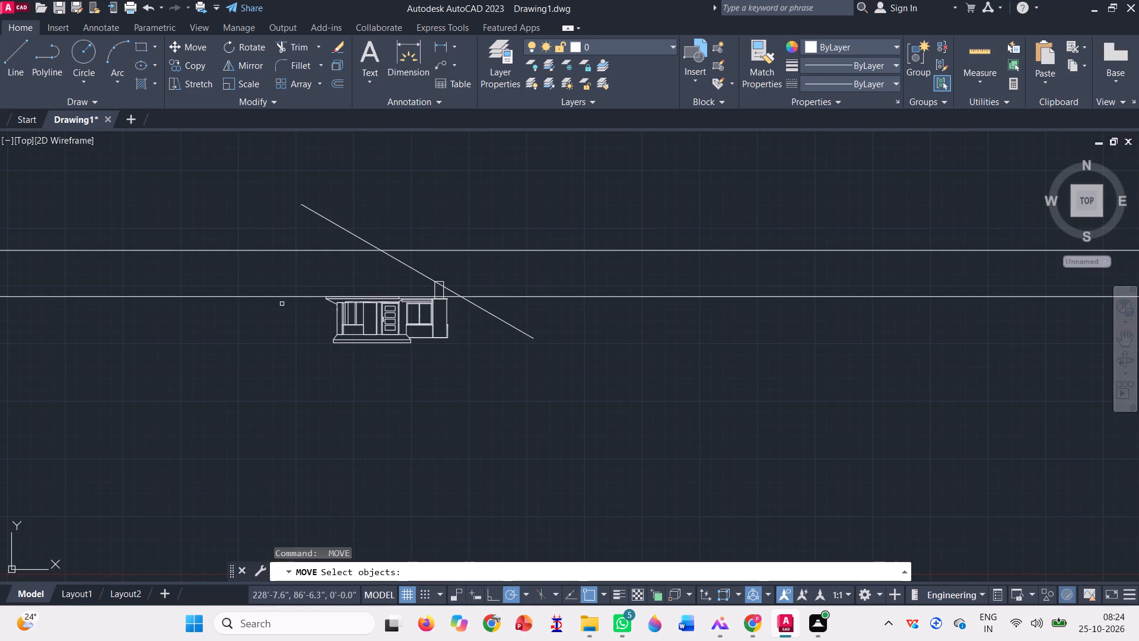
key("Escape")
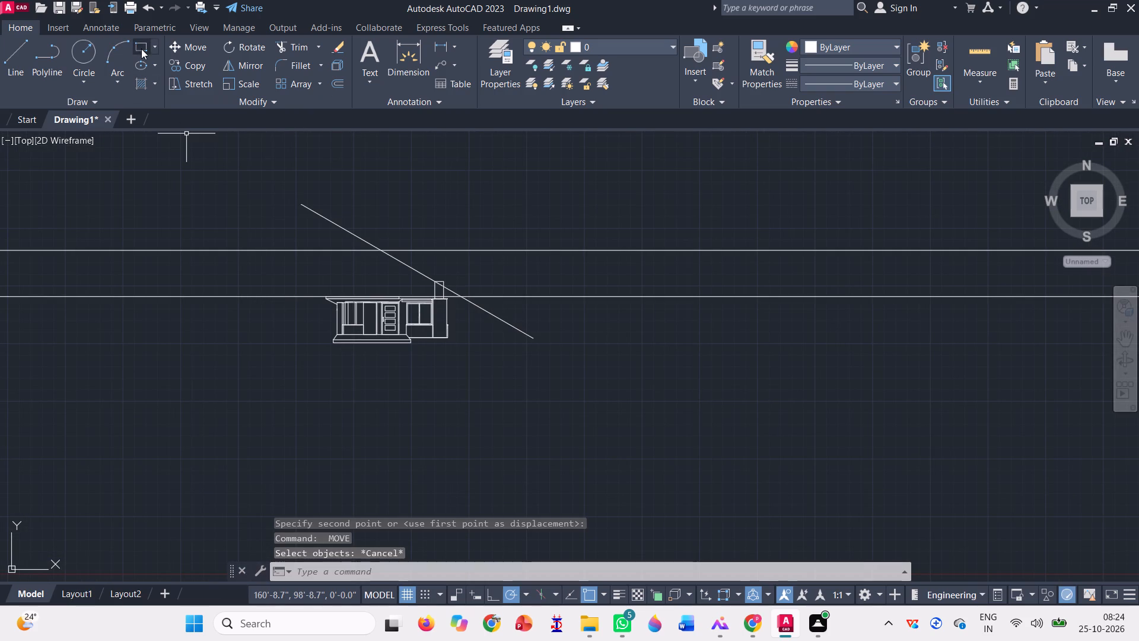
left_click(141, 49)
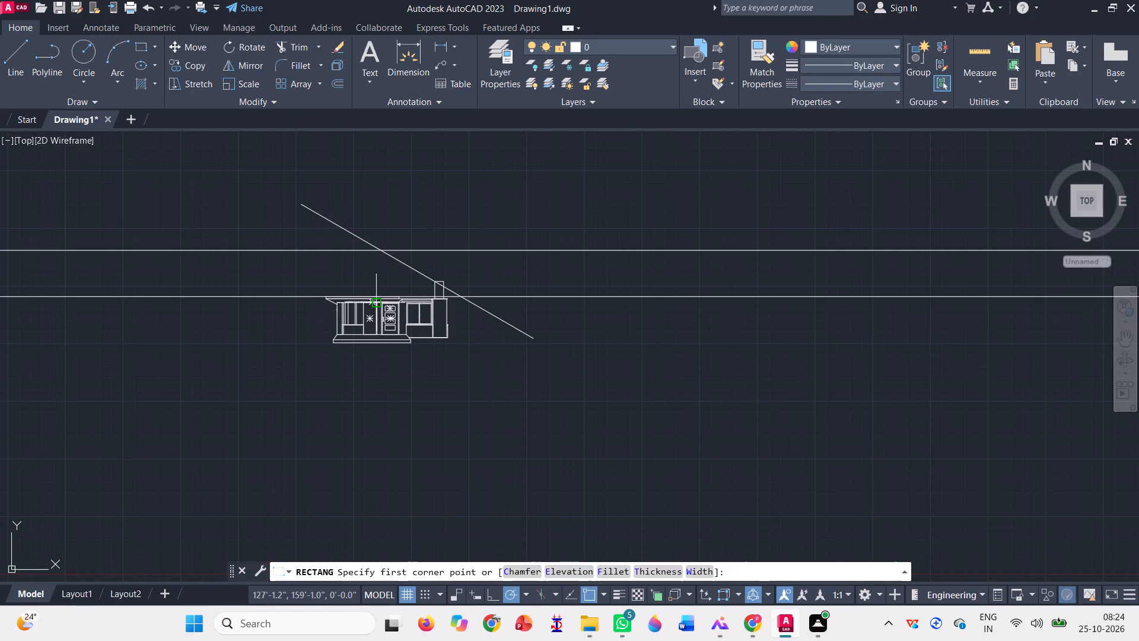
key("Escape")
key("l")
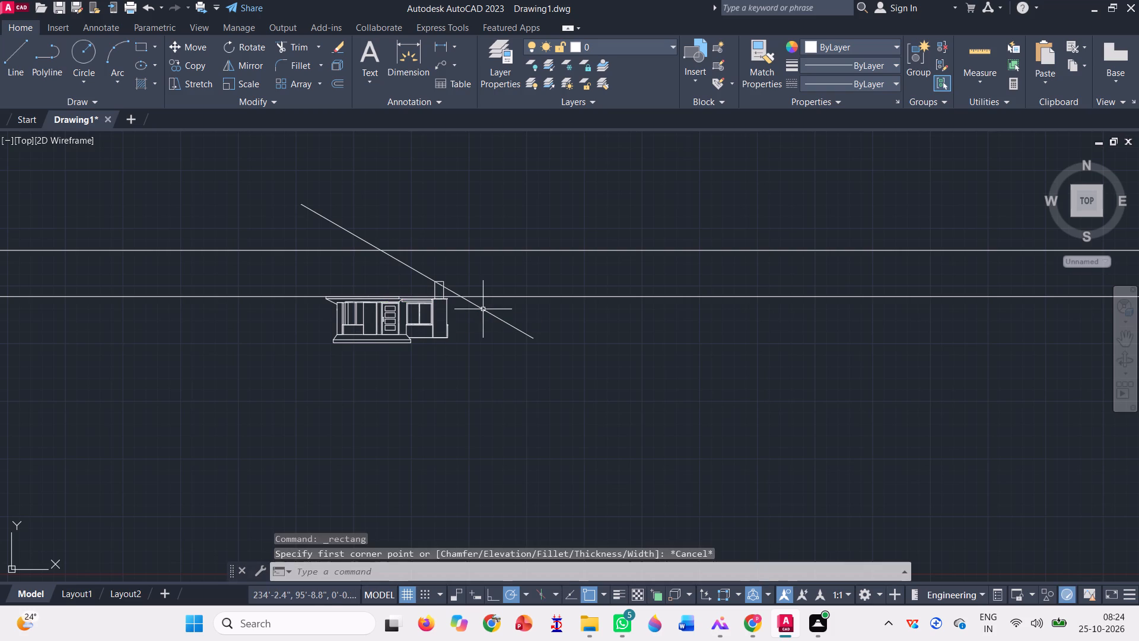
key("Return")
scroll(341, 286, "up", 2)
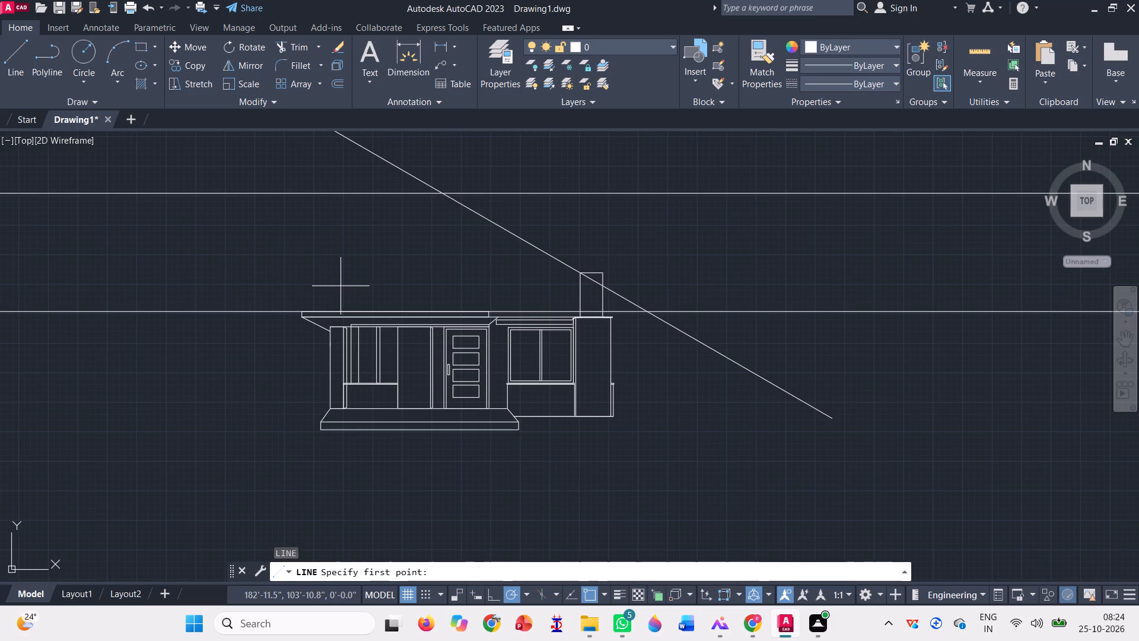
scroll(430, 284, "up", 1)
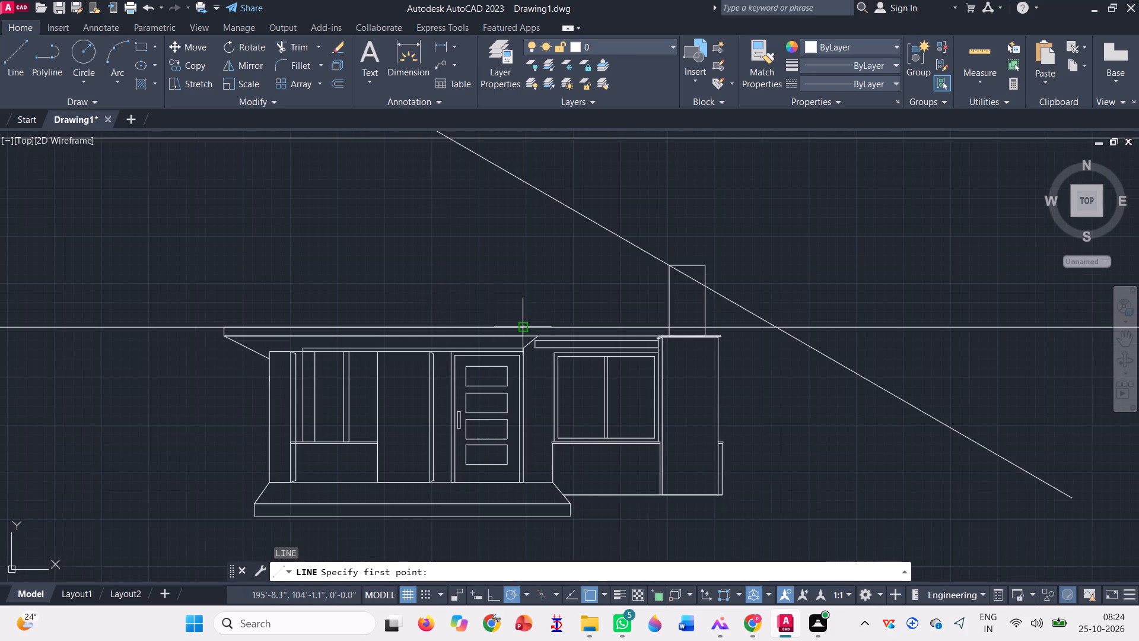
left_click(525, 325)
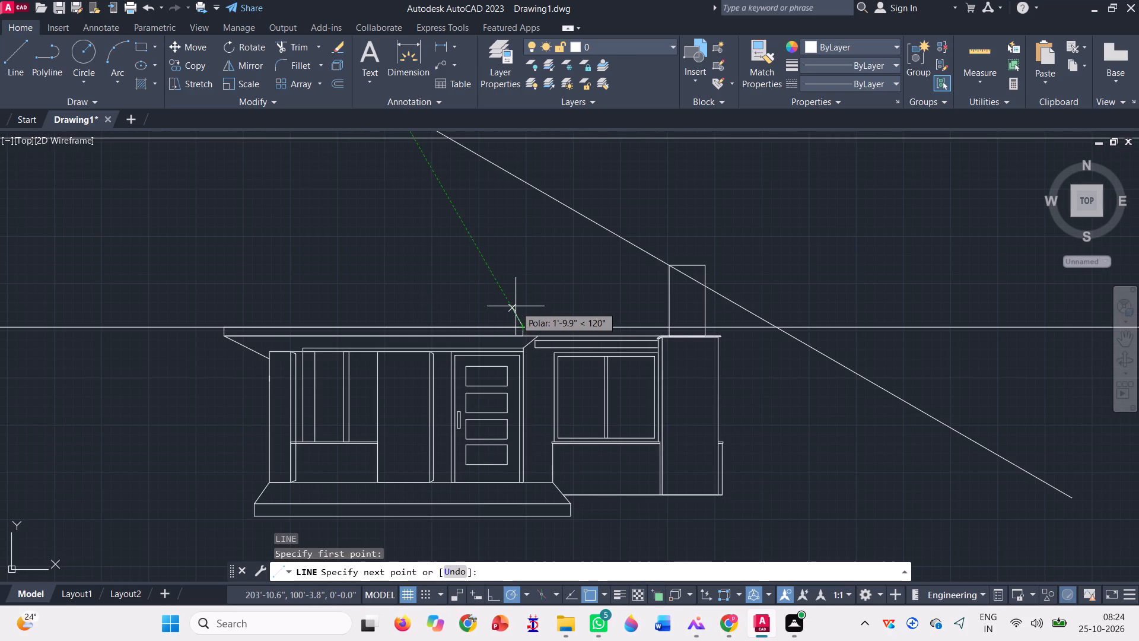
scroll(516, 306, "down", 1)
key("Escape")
With Ortho on, draw a vertical line about 18' long from the roof slab's top edge above the door, crossing the sloped line.
key("l")
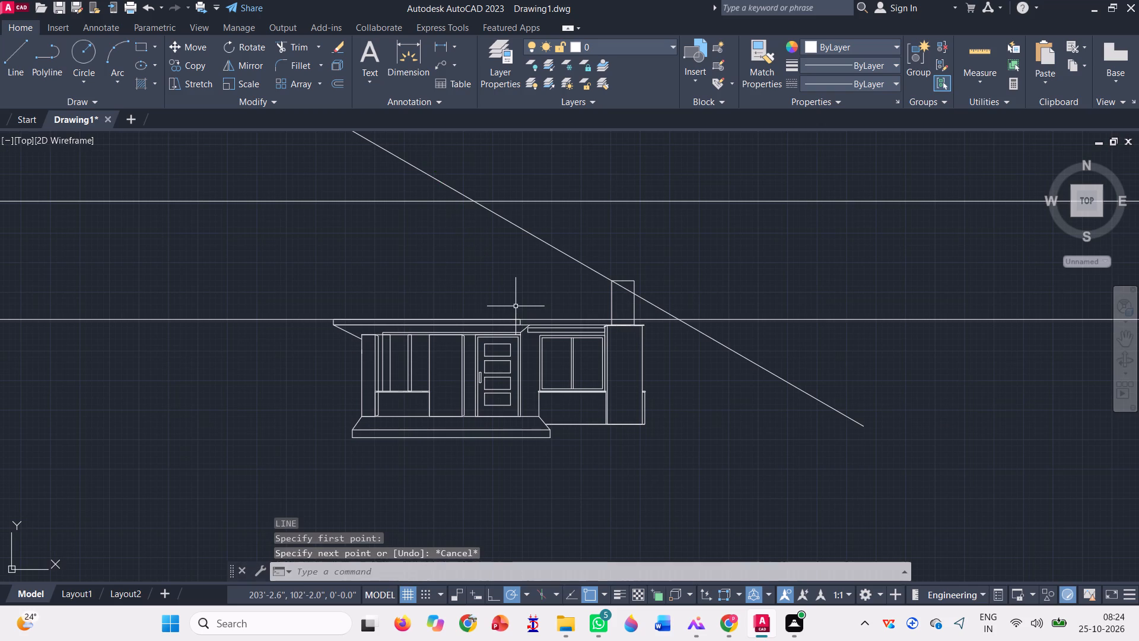
key("Return")
scroll(516, 306, "up", 3)
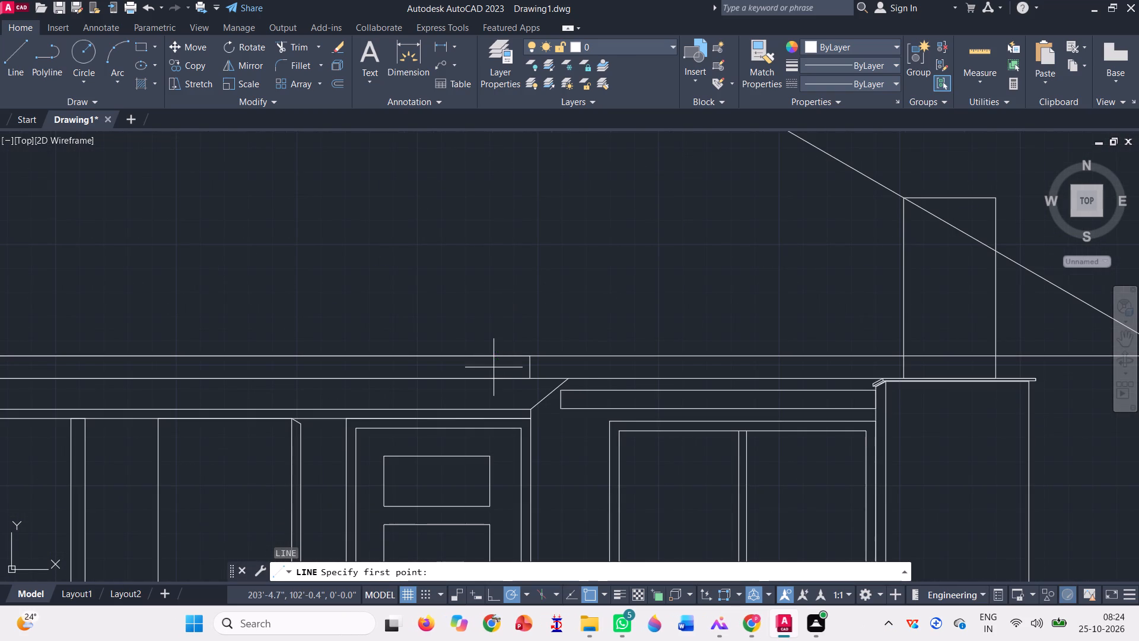
left_click(491, 358)
scroll(481, 395, "down", 2)
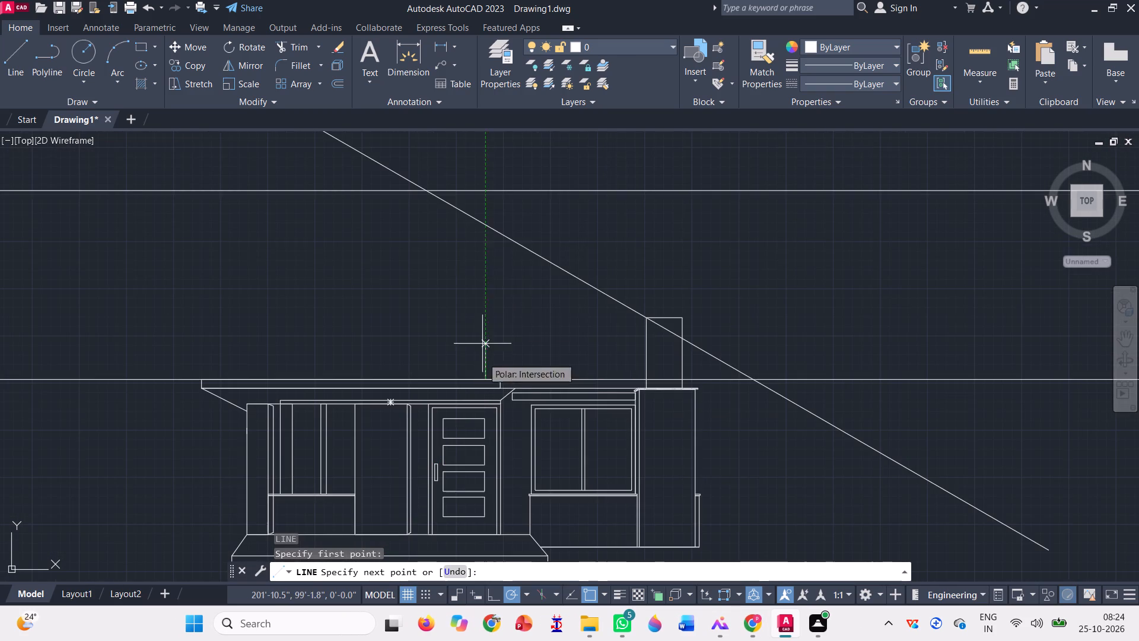
scroll(483, 226, "up", 3)
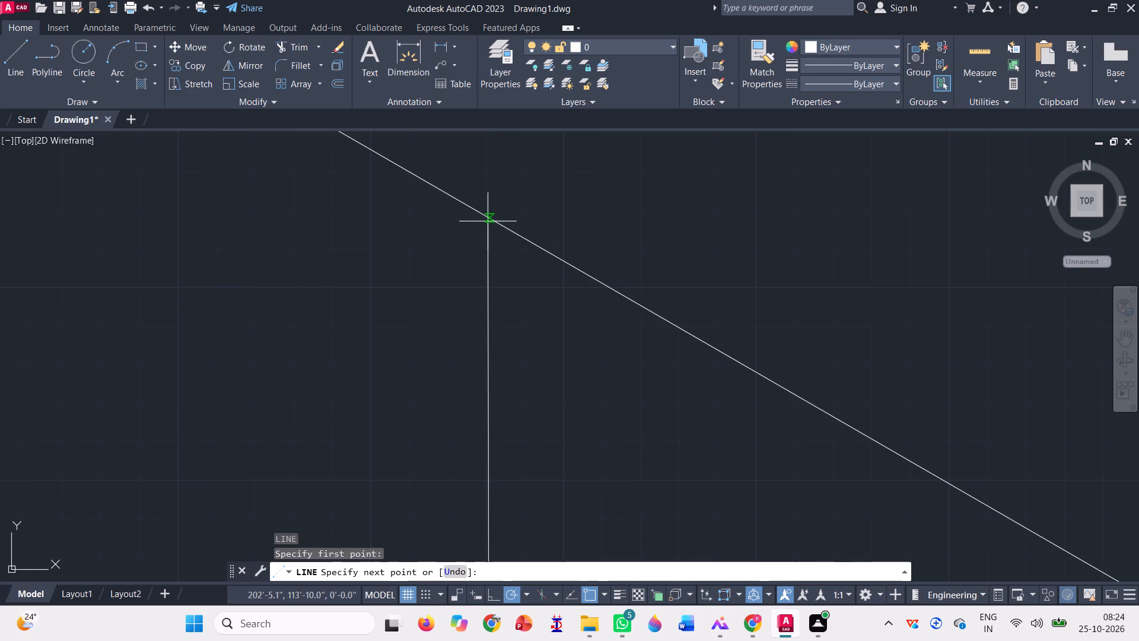
left_click(493, 591)
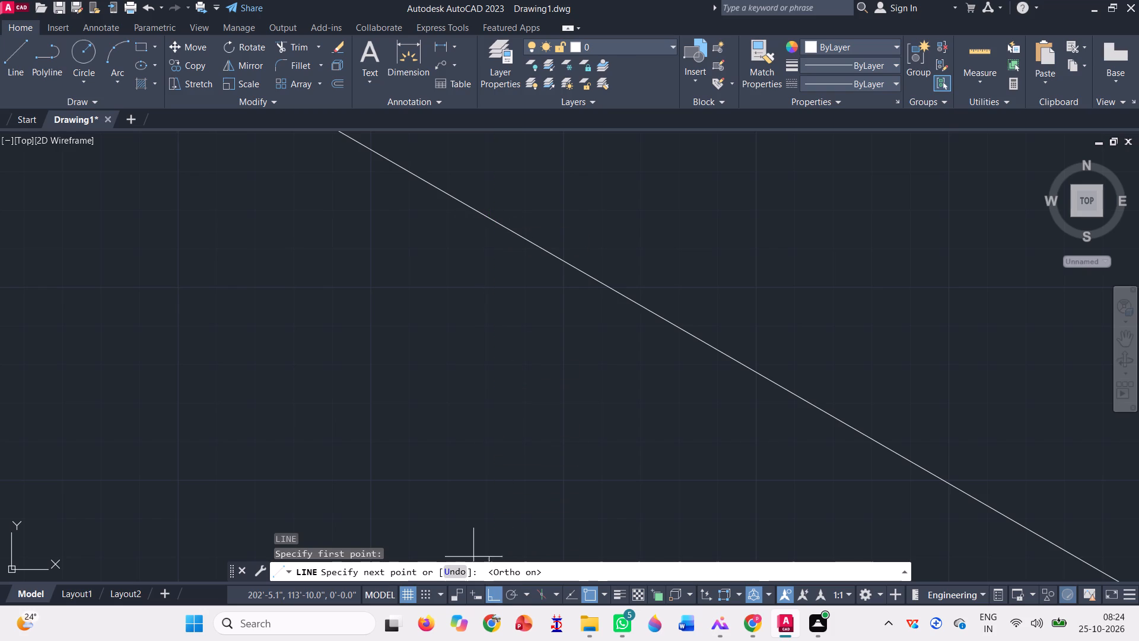
scroll(472, 386, "down", 2)
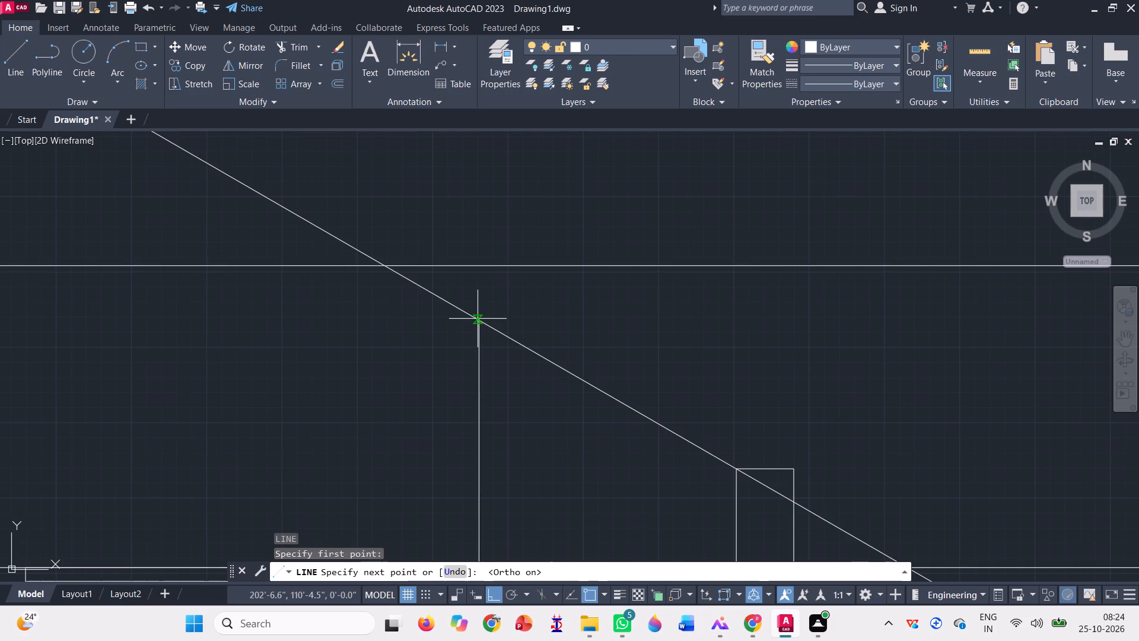
scroll(478, 319, "up", 3)
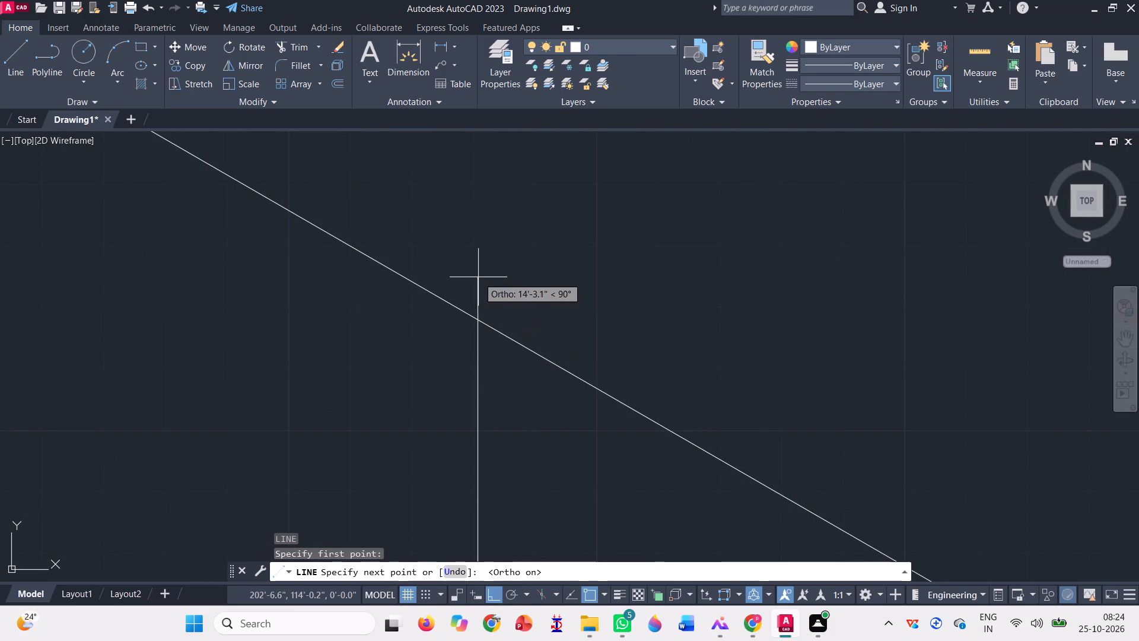
scroll(476, 370, "down", 2)
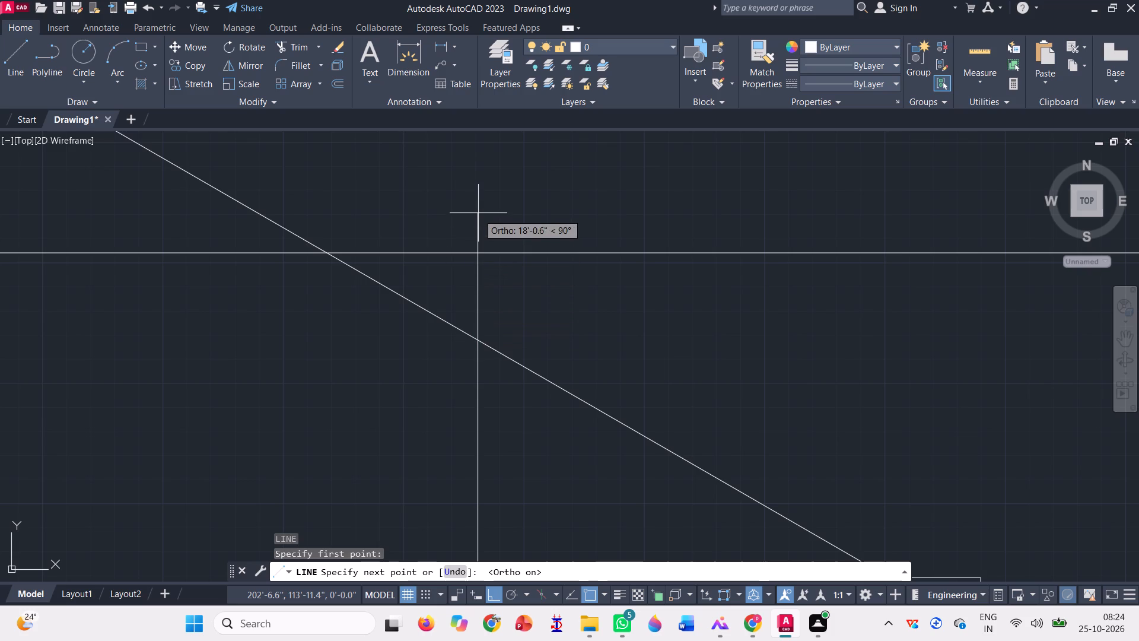
left_click(478, 212)
key("space")
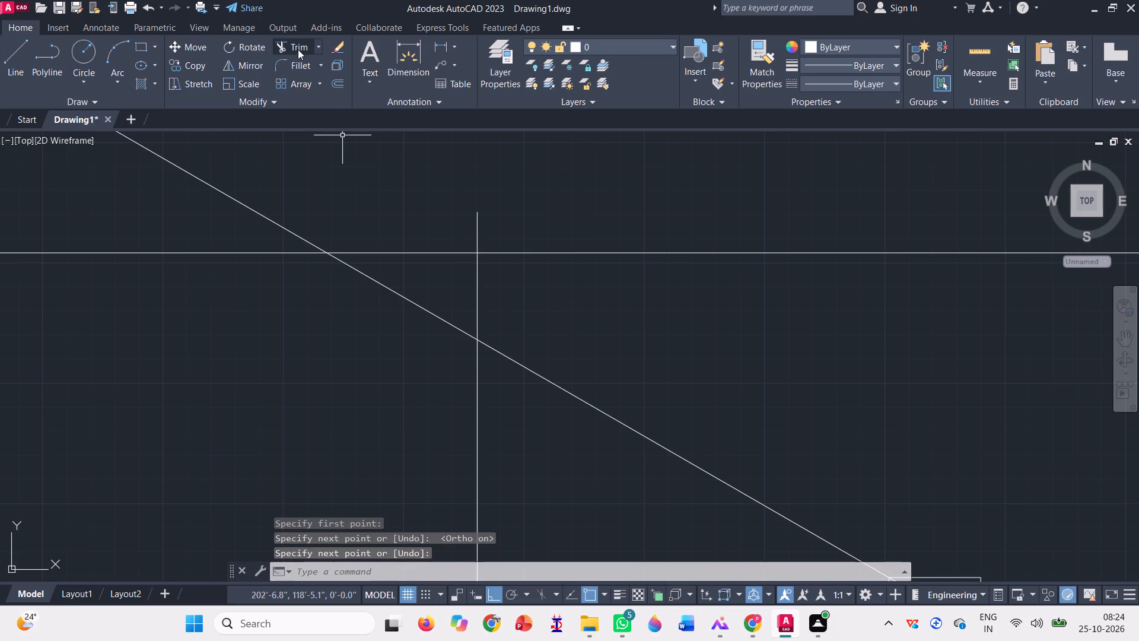
Trim the part of the vertical line above the door that extends past the sloped line.
left_click(298, 49)
left_click(479, 233)
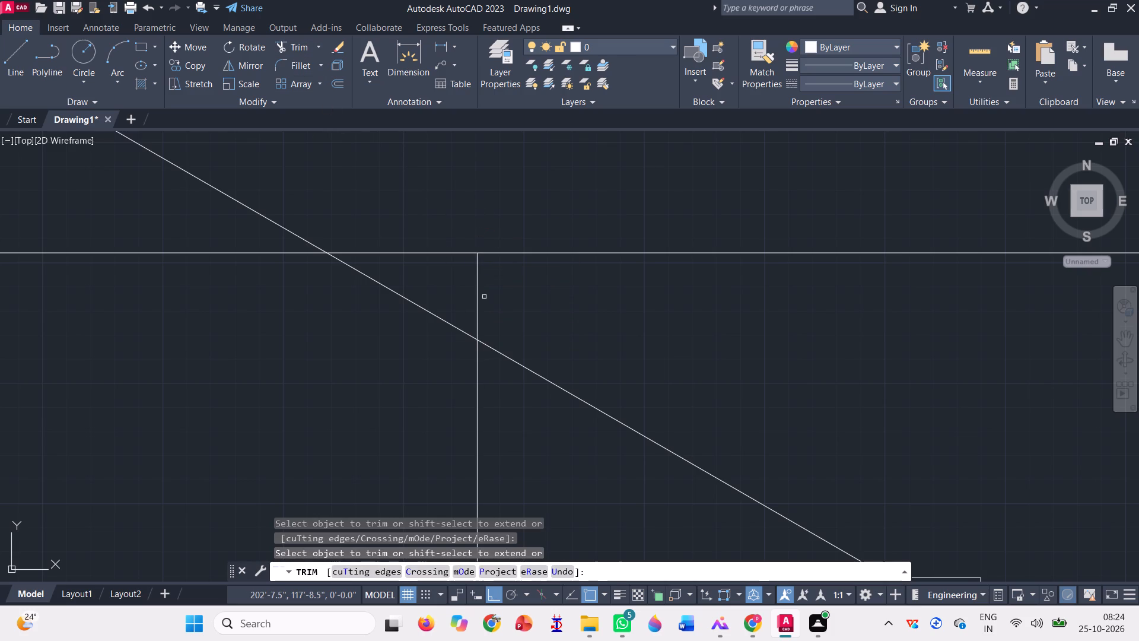
left_click(482, 296)
left_click(462, 287)
scroll(467, 309, "down", 3)
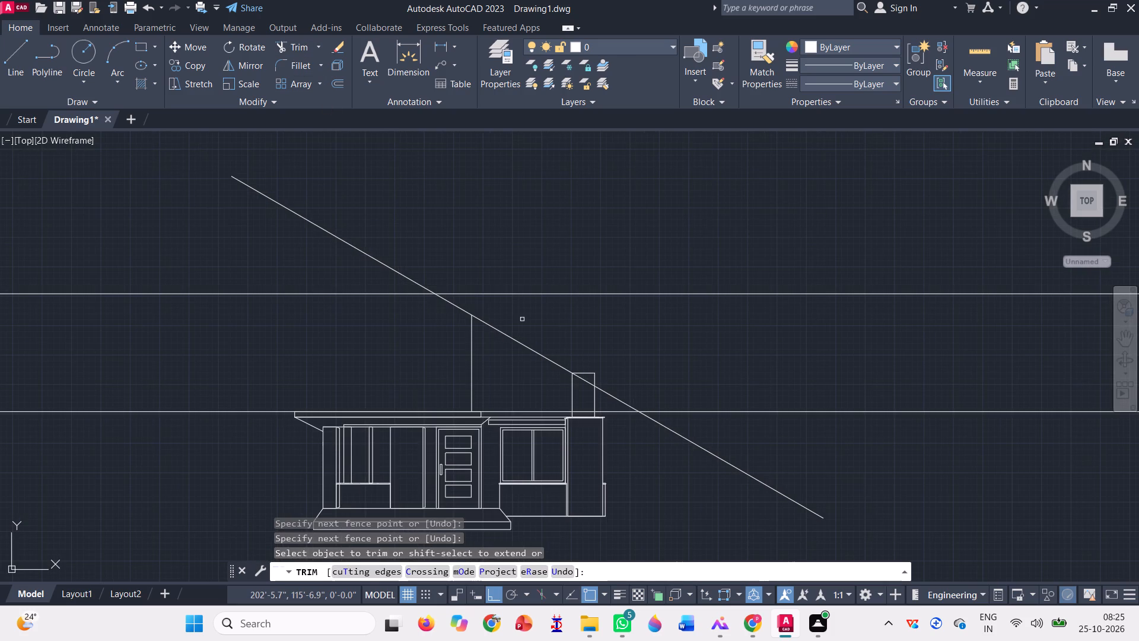
key("space")
Draw a vertical line about 28' long from the outer end of the strip under the roof slab up past the sloped line.
key("l")
key("Return")
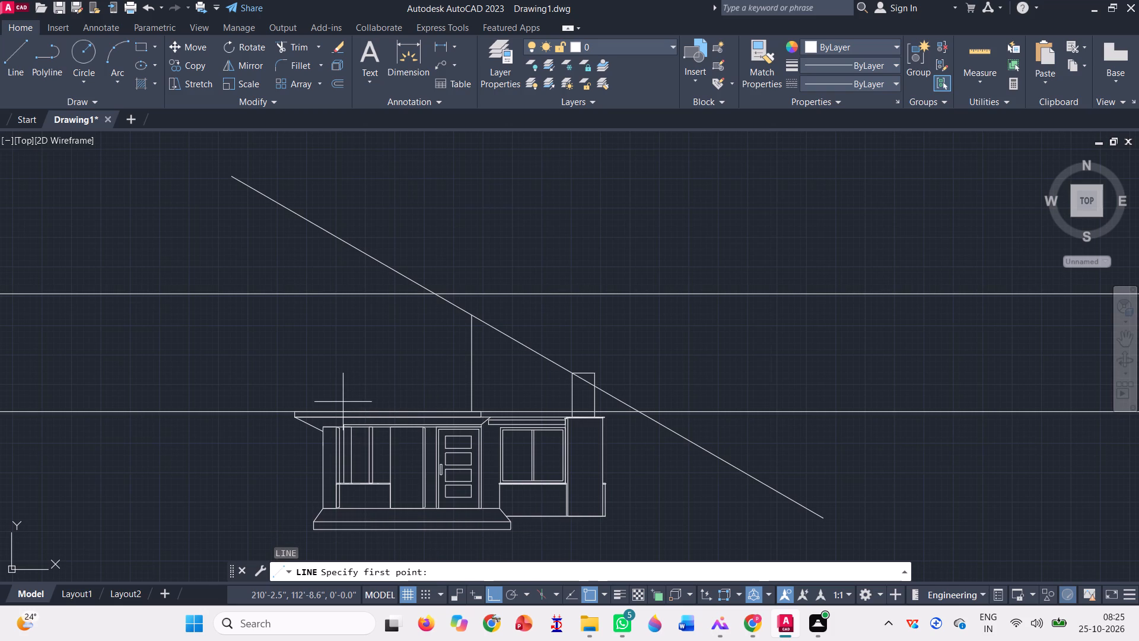
scroll(341, 399, "up", 2)
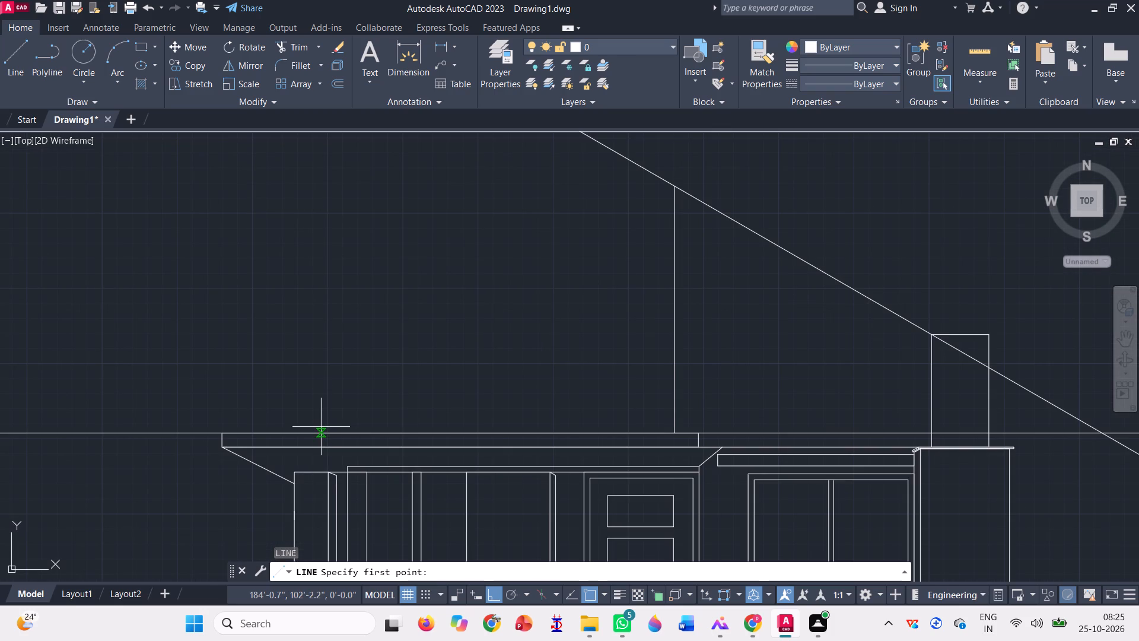
left_click(348, 465)
scroll(371, 416, "down", 1)
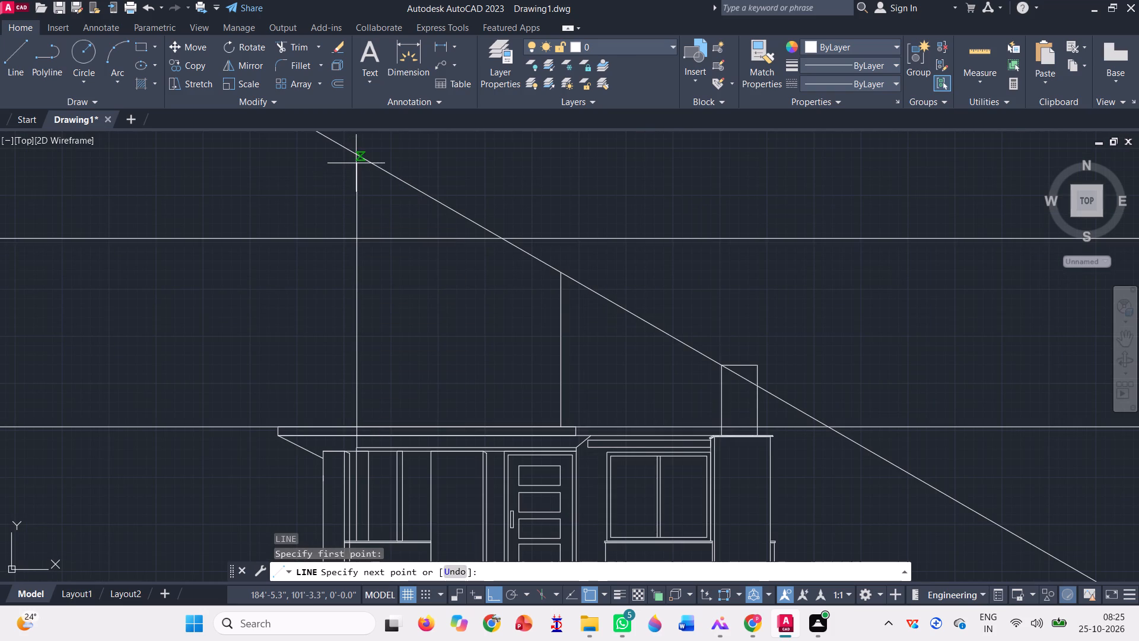
left_click(355, 134)
key("space")
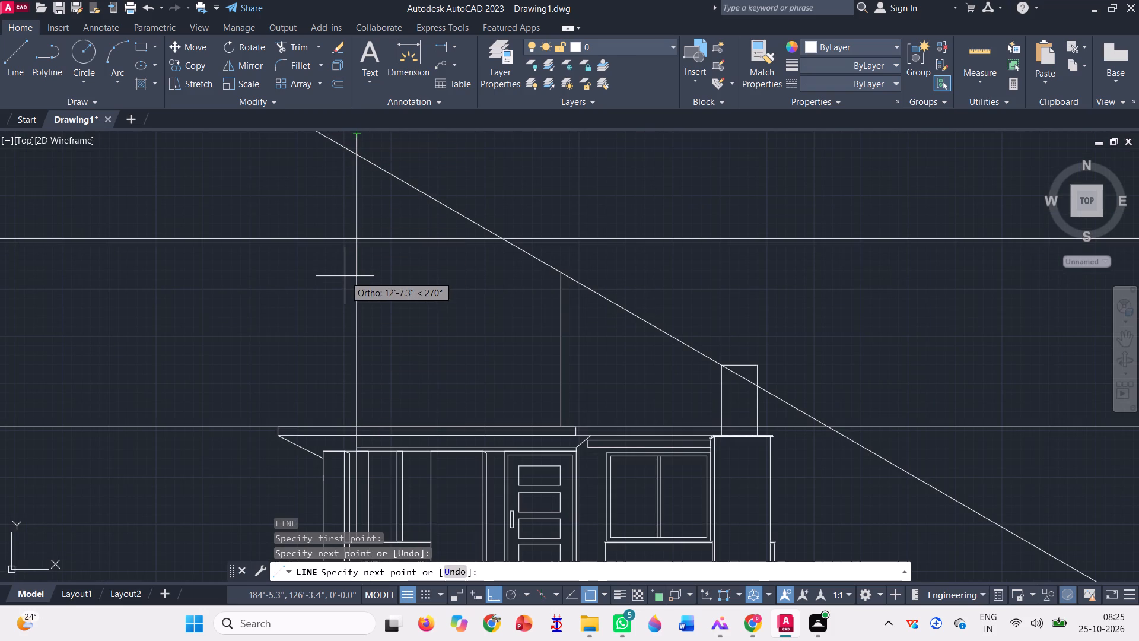
Trim the new vertical line's portions below and inside the roof slab so it starts at the slab's top edge.
left_click(291, 45)
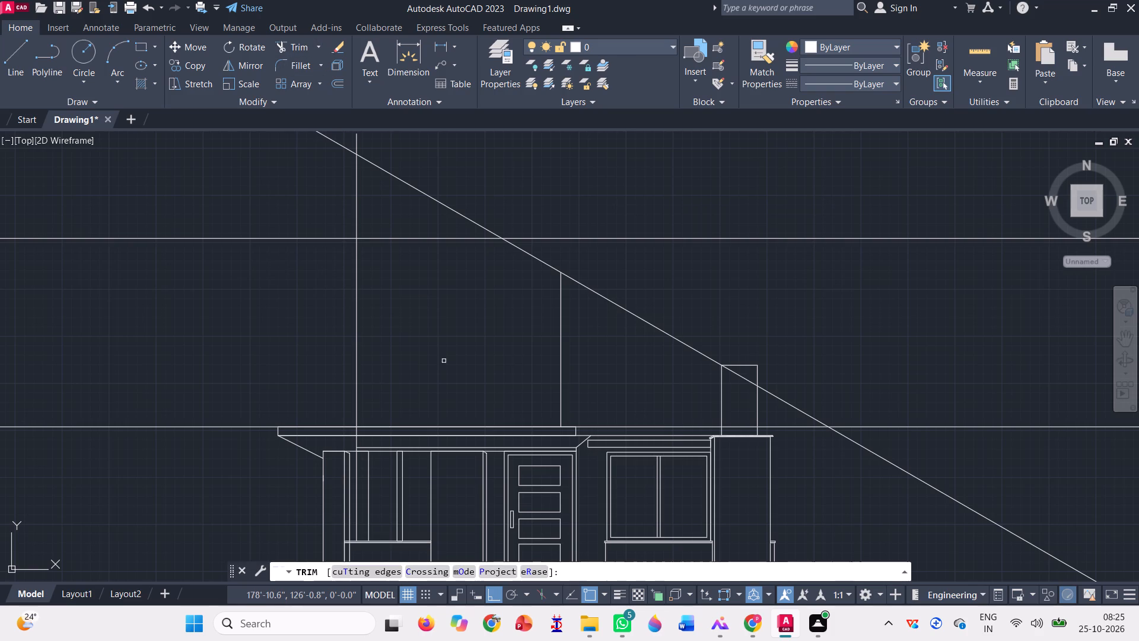
scroll(372, 456, "up", 3)
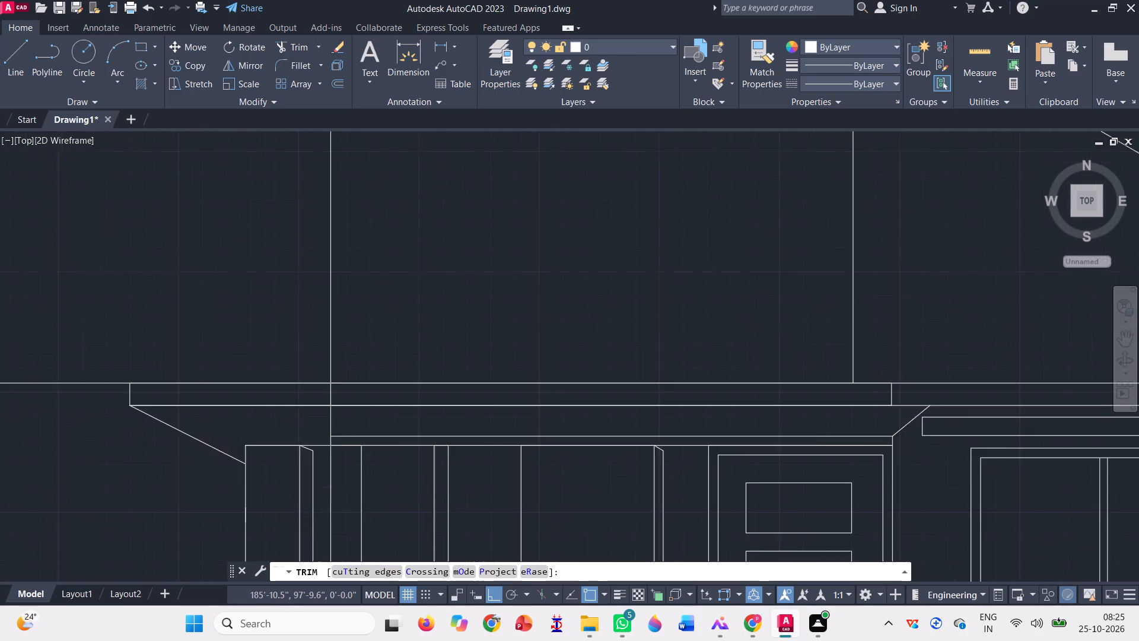
left_click(311, 386)
left_click(294, 391)
left_click(301, 352)
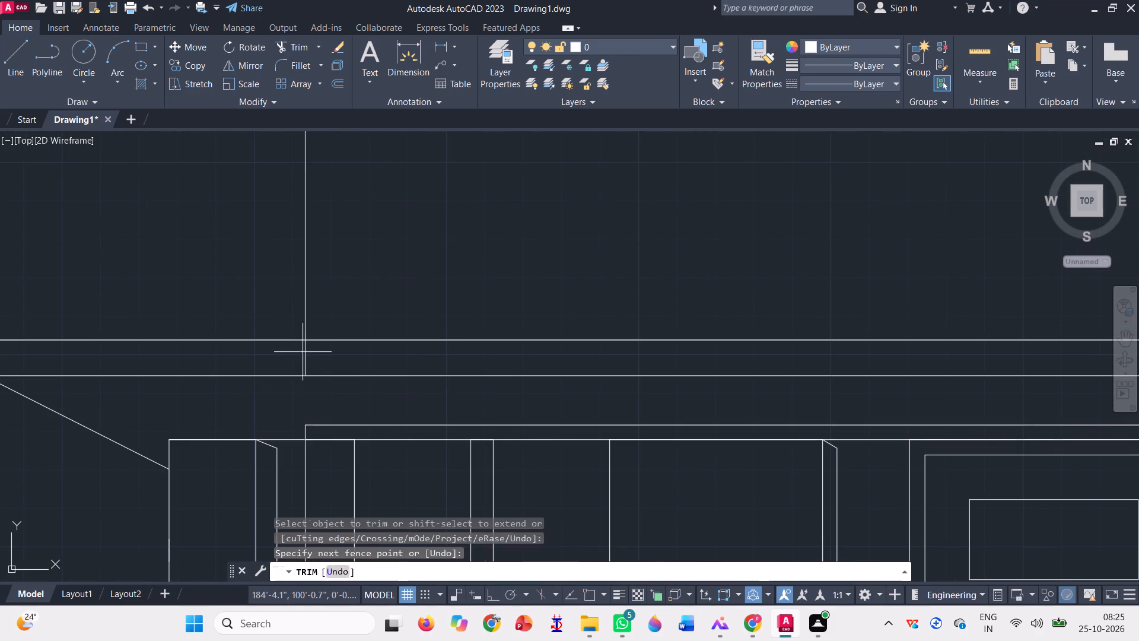
left_click(316, 354)
scroll(323, 421, "down", 3)
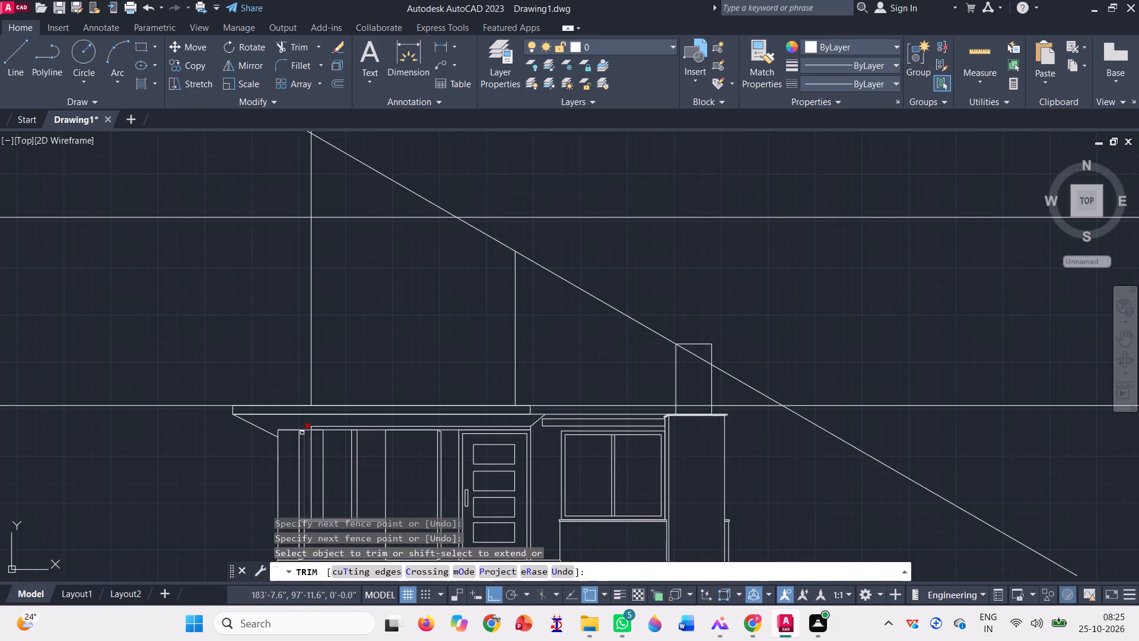
Trim away the short outer end edge and the upper line of the narrow strip beneath the roof slab.
scroll(302, 433, "up", 6)
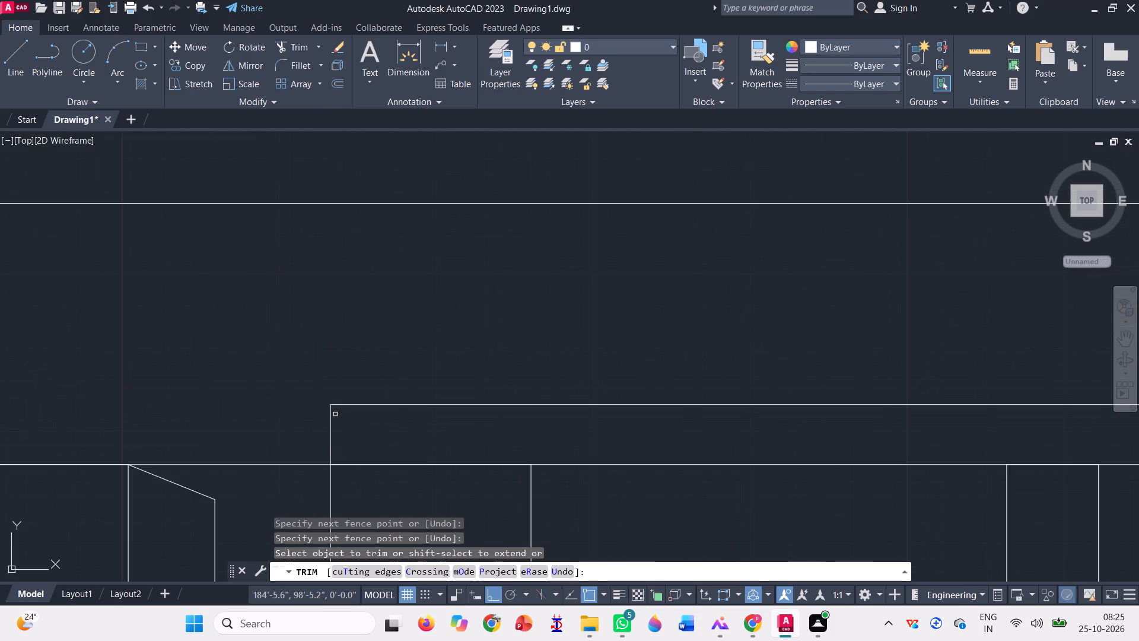
scroll(335, 414, "down", 4)
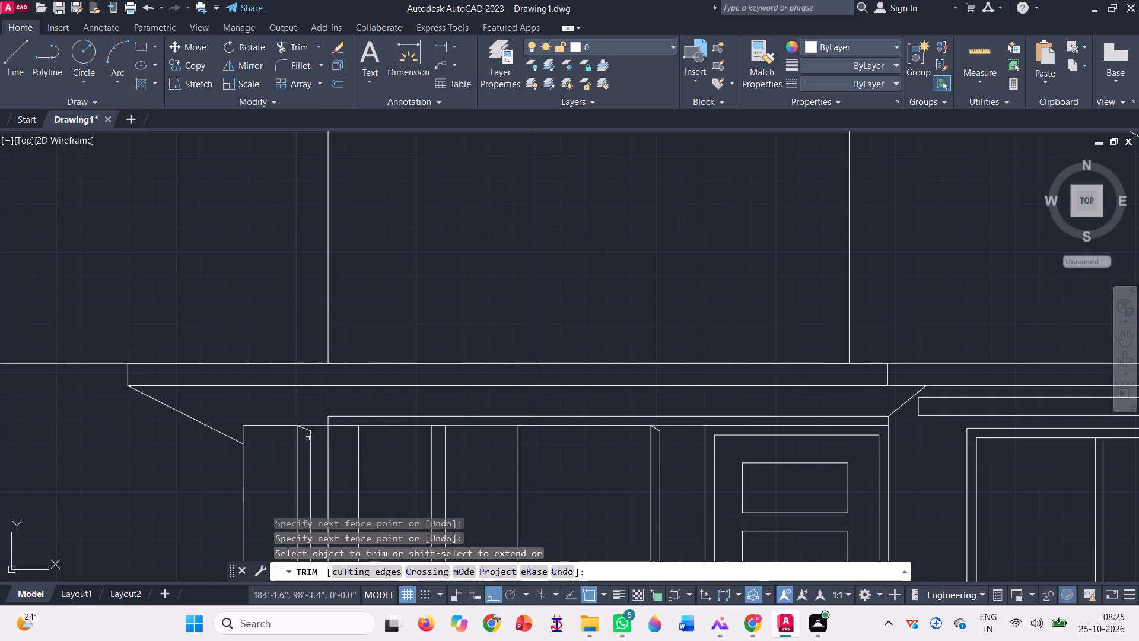
scroll(341, 419, "up", 2)
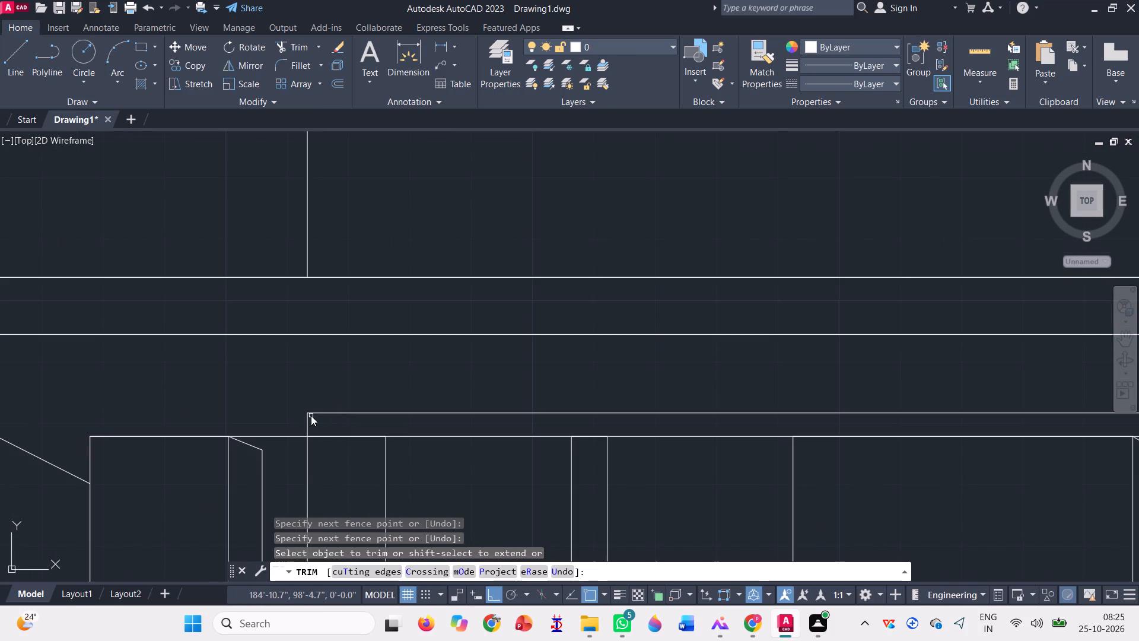
left_click(302, 415)
left_click(333, 414)
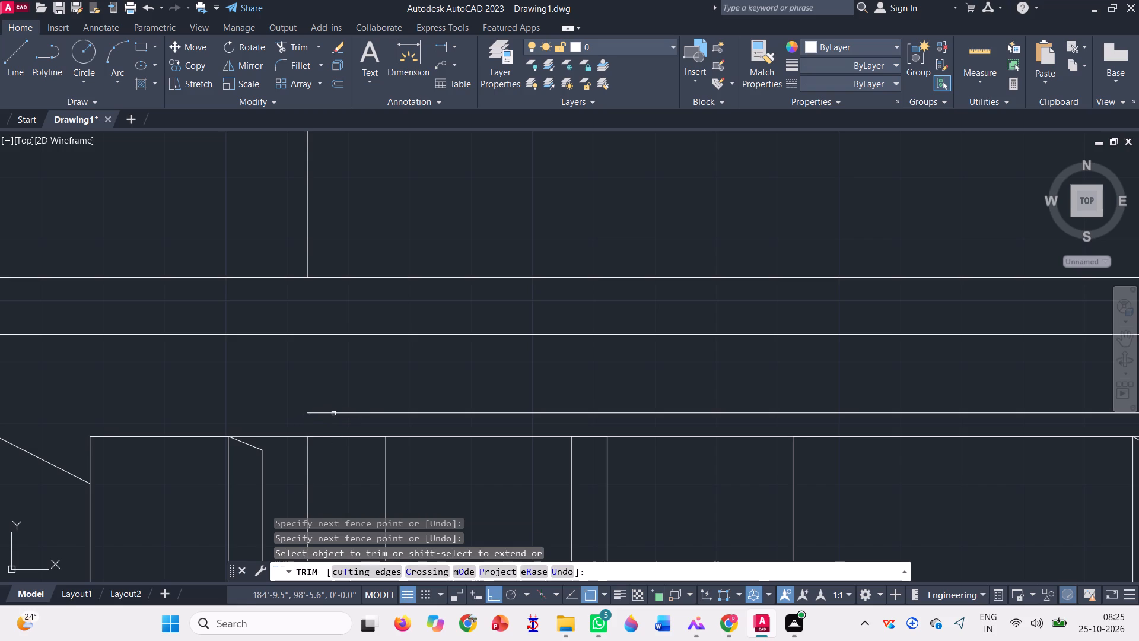
left_click(333, 414)
scroll(329, 412, "down", 2)
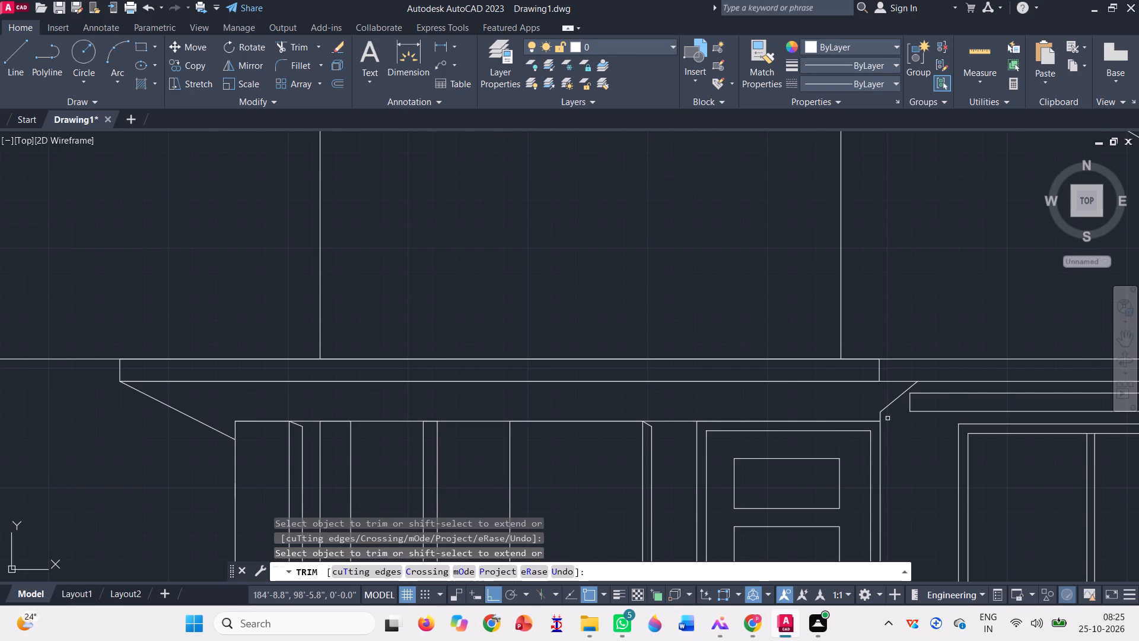
key("Escape")
Draw a sloped line from the door frame's upper window-side corner to the existing slope's upper end on the slab's underside.
scroll(887, 418, "up", 2)
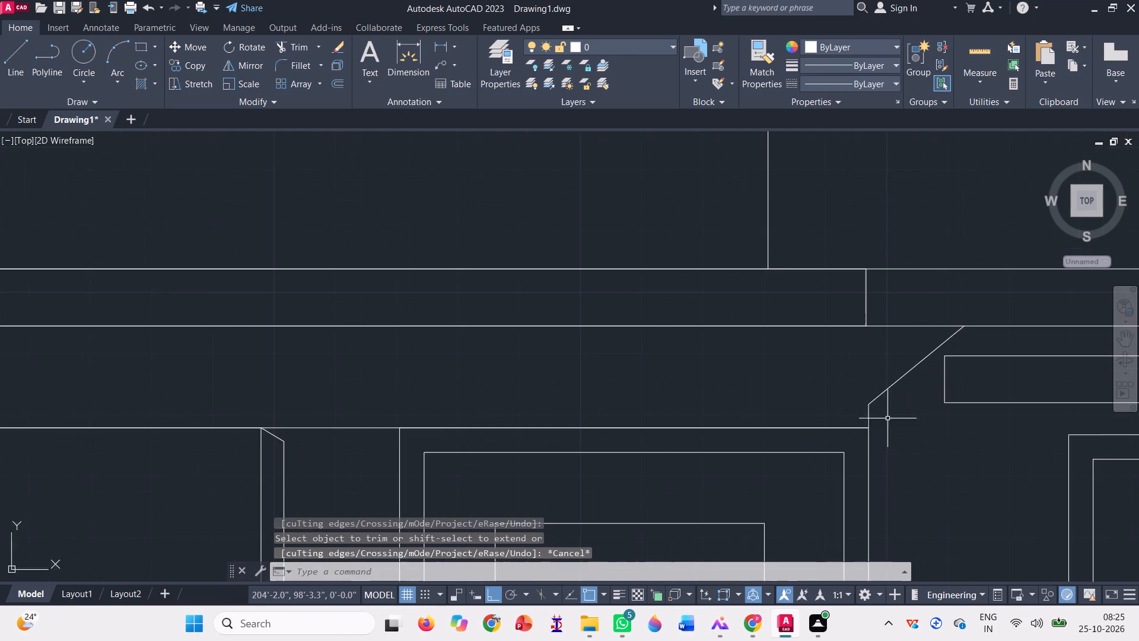
scroll(887, 418, "up", 1)
key("l")
key("Return")
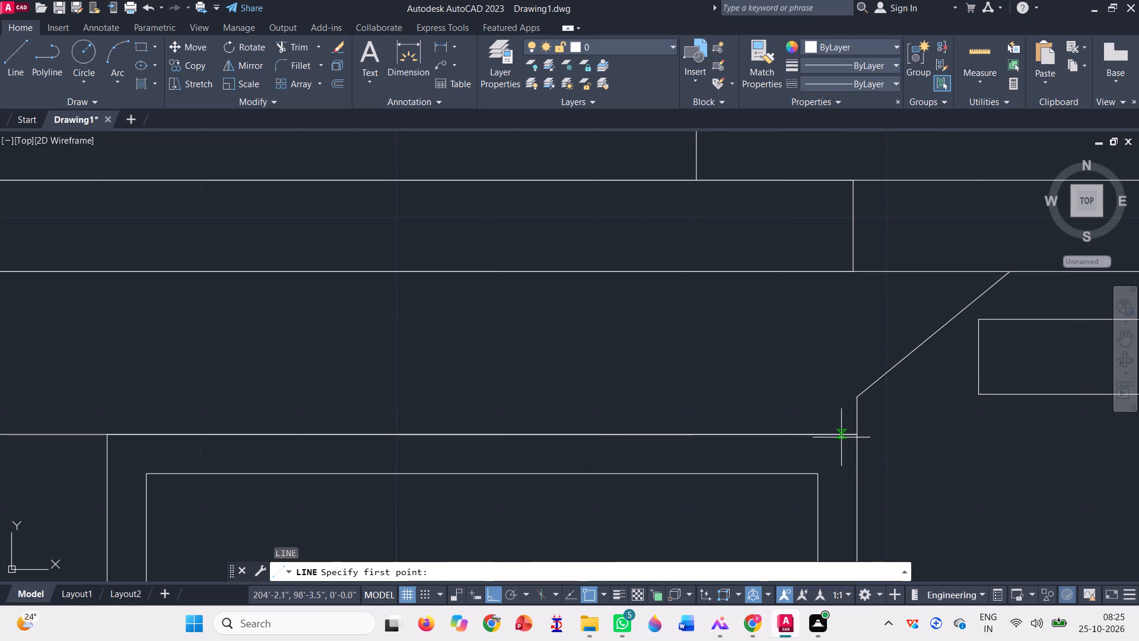
left_click(861, 433)
scroll(735, 386, "down", 1)
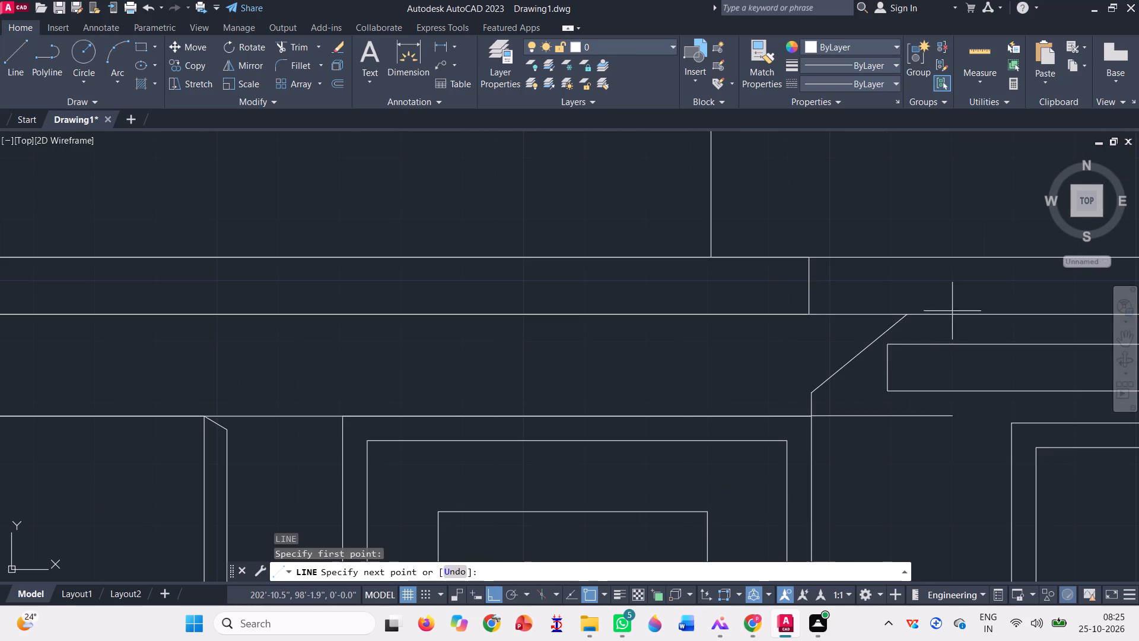
left_click(908, 317)
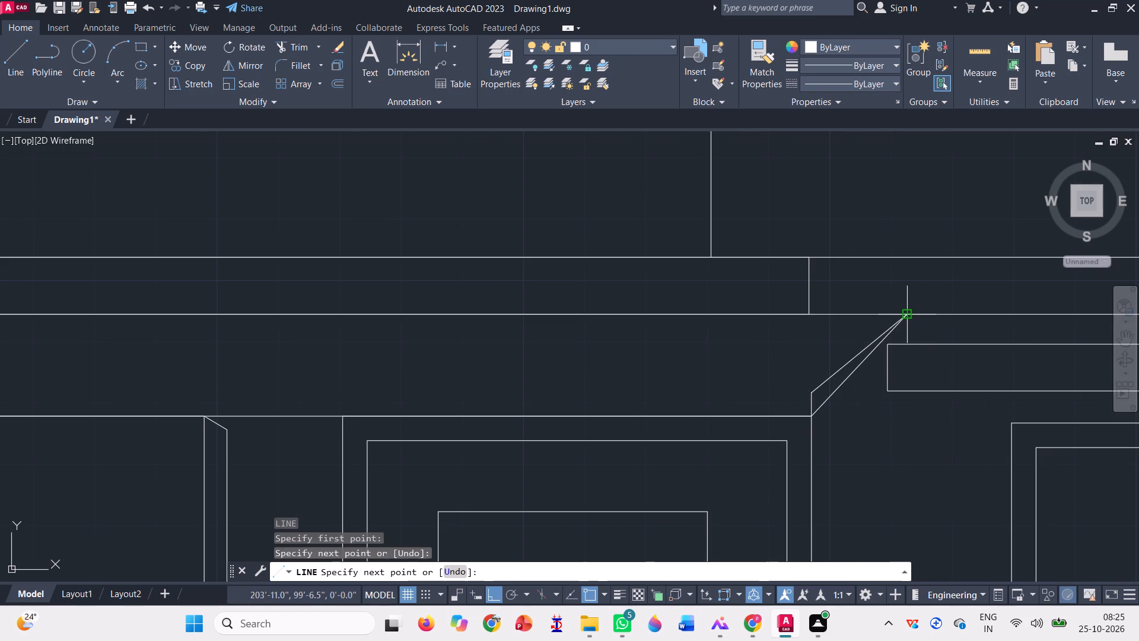
key("space")
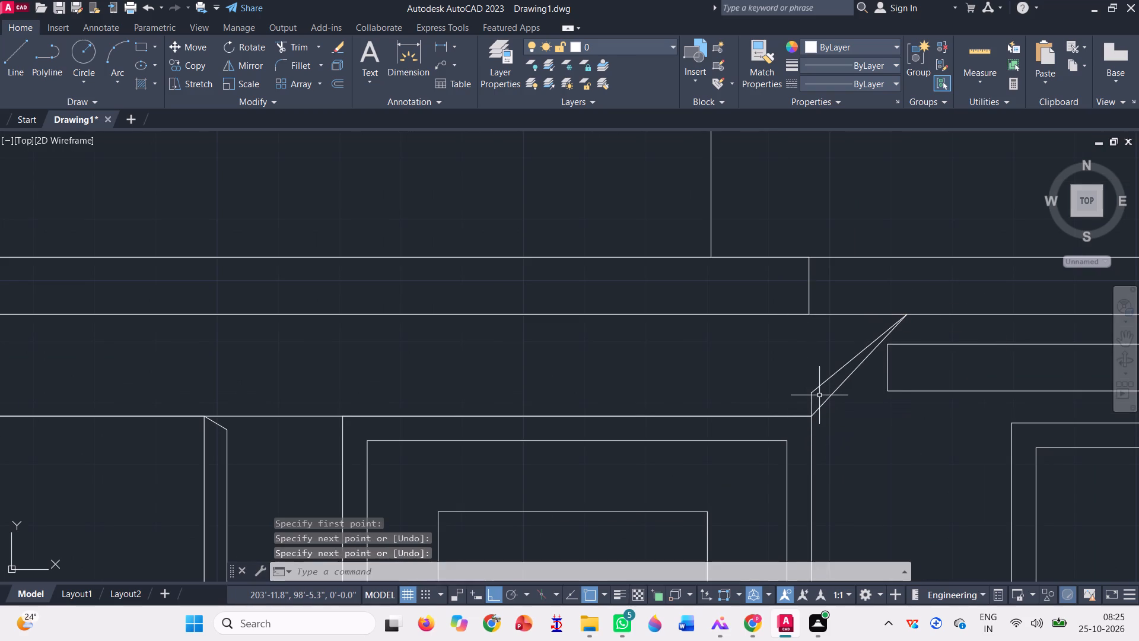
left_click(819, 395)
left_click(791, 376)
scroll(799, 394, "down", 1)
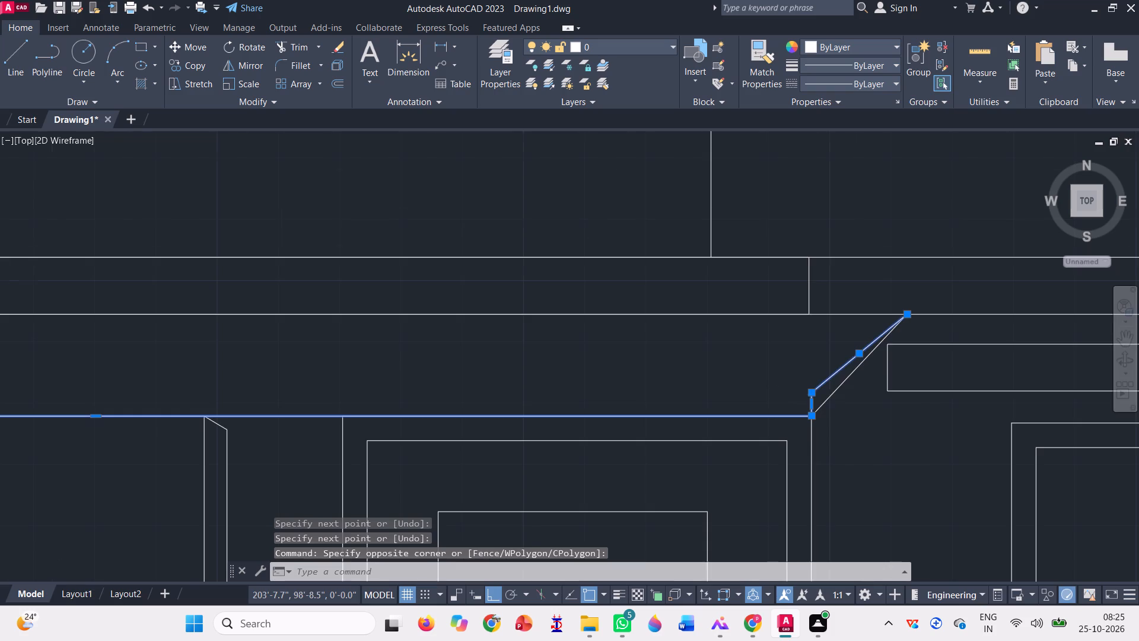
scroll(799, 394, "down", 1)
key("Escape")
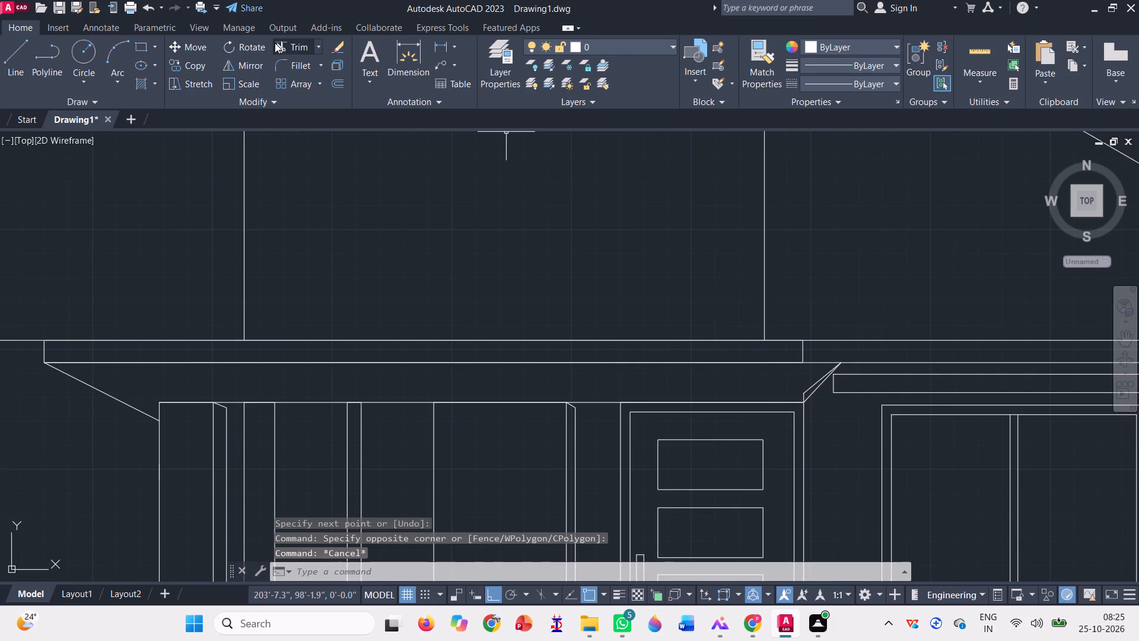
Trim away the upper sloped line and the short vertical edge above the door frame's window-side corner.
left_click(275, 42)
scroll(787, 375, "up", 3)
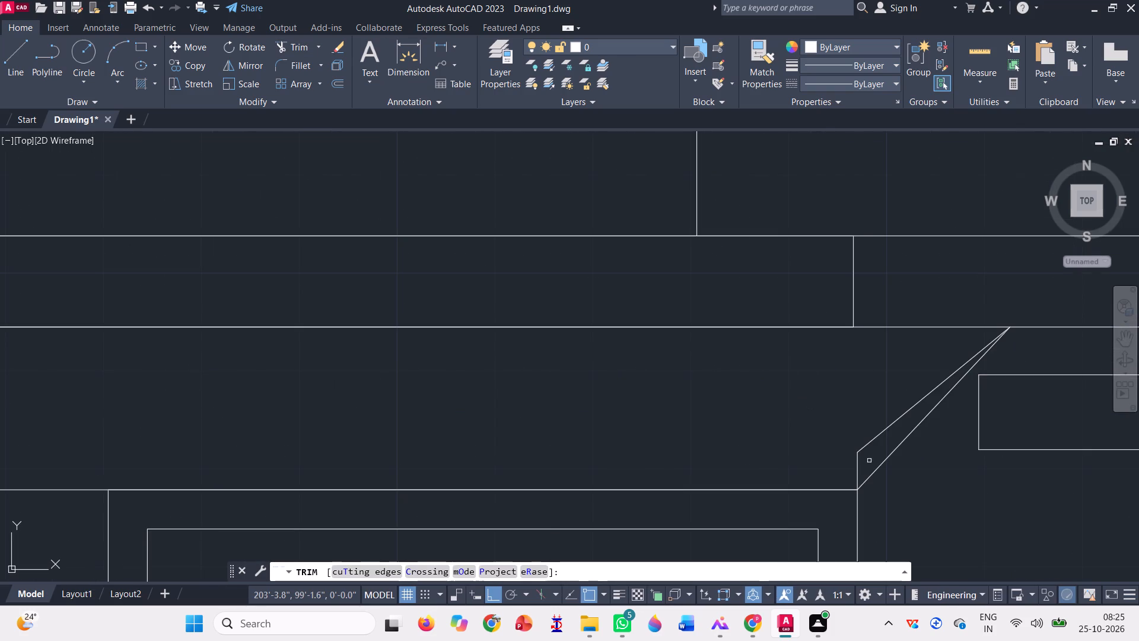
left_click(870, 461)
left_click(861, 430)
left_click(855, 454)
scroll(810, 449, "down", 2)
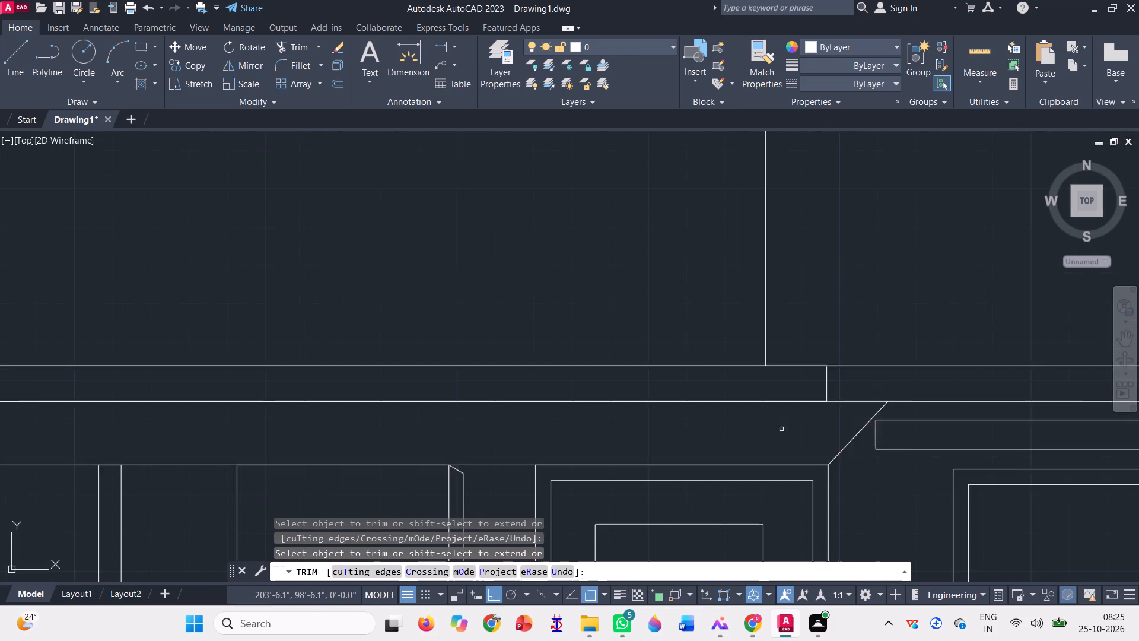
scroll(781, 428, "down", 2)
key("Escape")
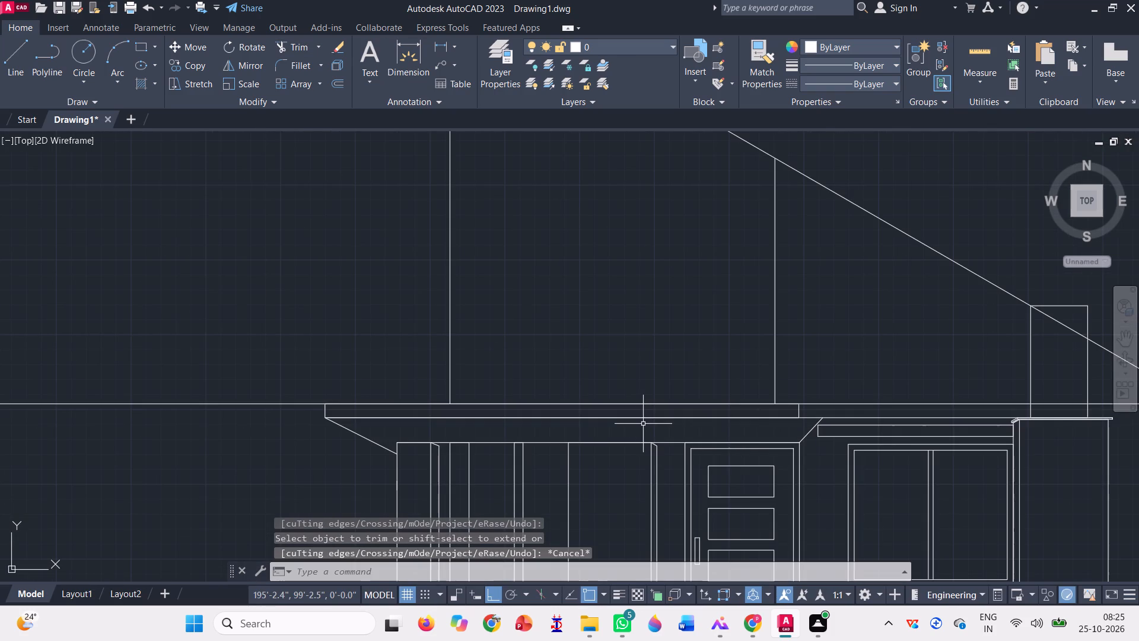
Undo the recent trims and the added sloped line, back to before the tall vertical line was trimmed at the roof slab.
key("ctrl+z")
key("ctrl+z")
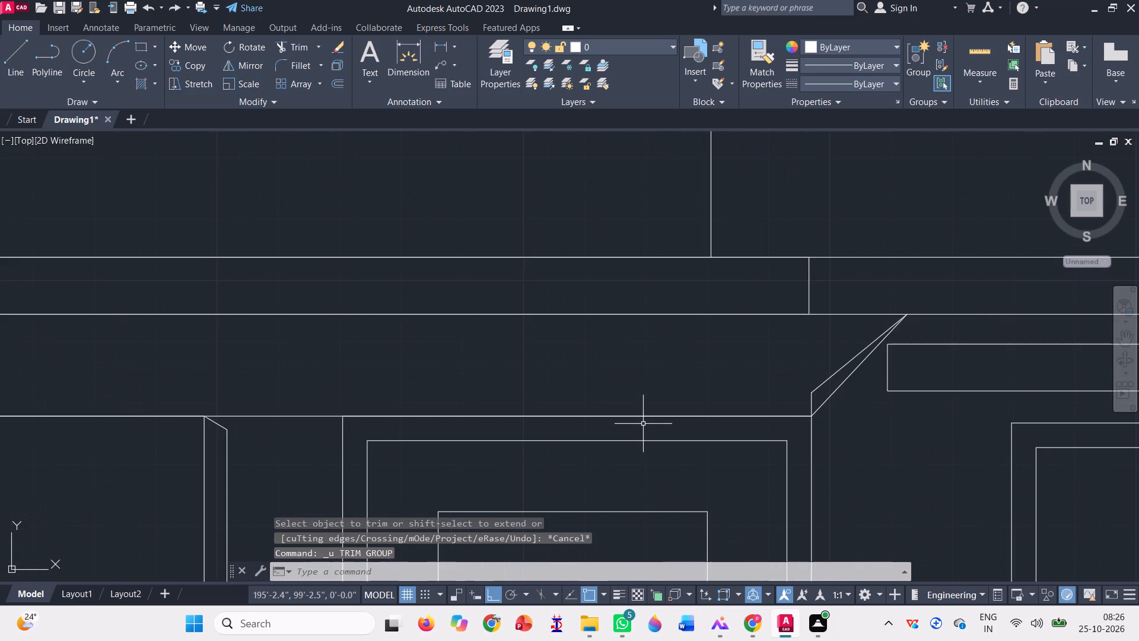
key("ctrl+z")
key("ctrl+z")
key("ctrl+z")
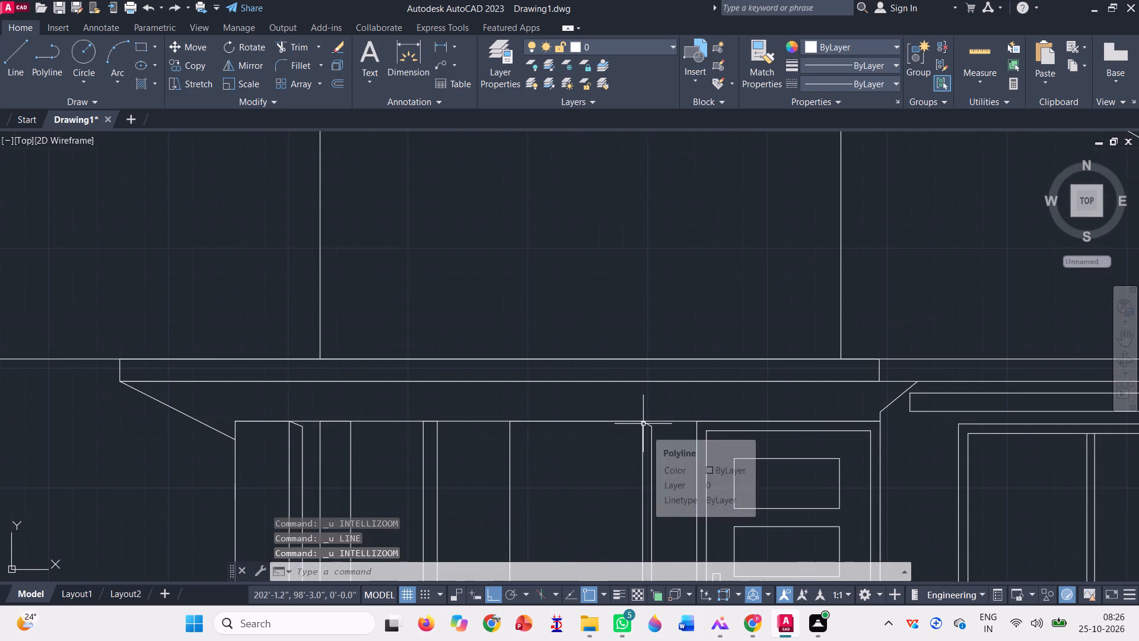
Trim the tall vertical line's portions below and inside the roof slab so it starts at the slab's top edge.
scroll(357, 467, "up", 3)
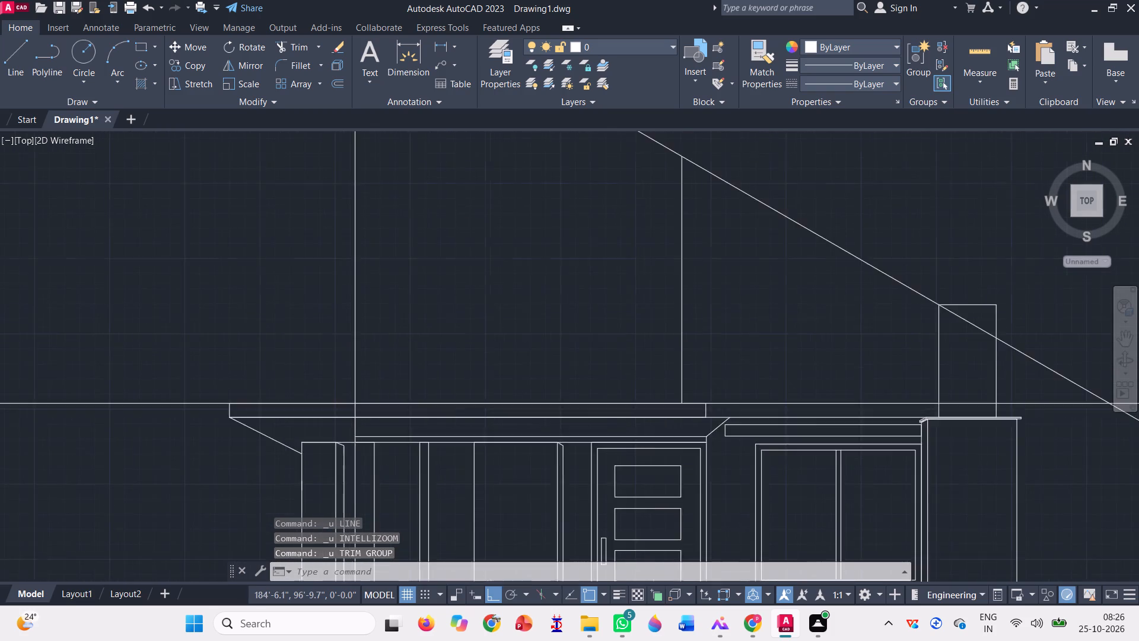
left_click(288, 52)
left_click(361, 368)
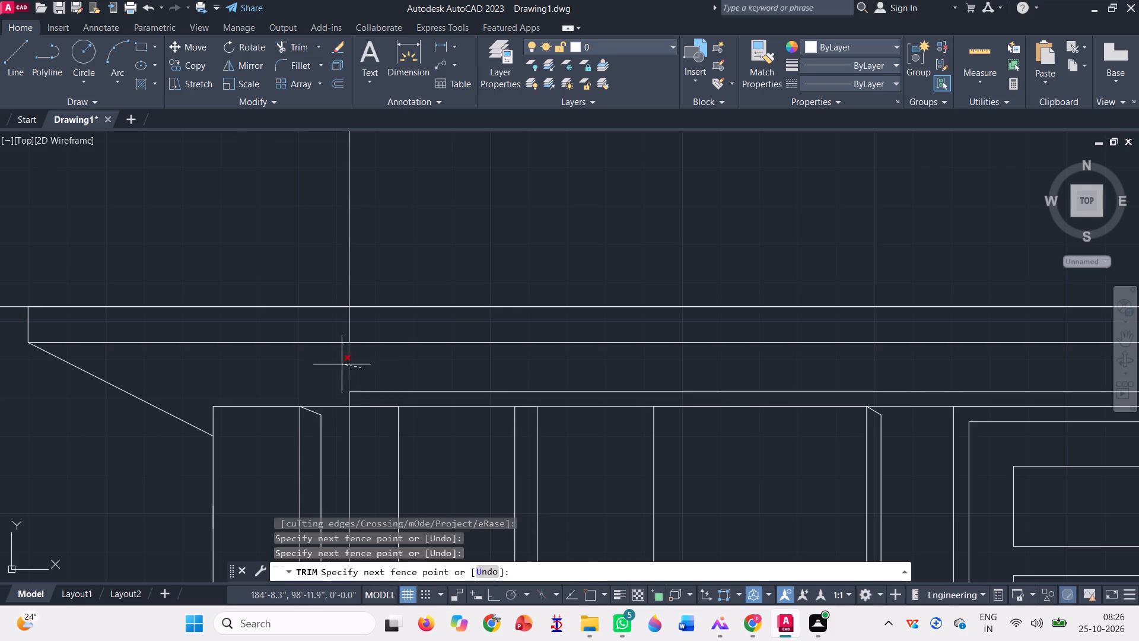
left_click(341, 363)
left_click(349, 323)
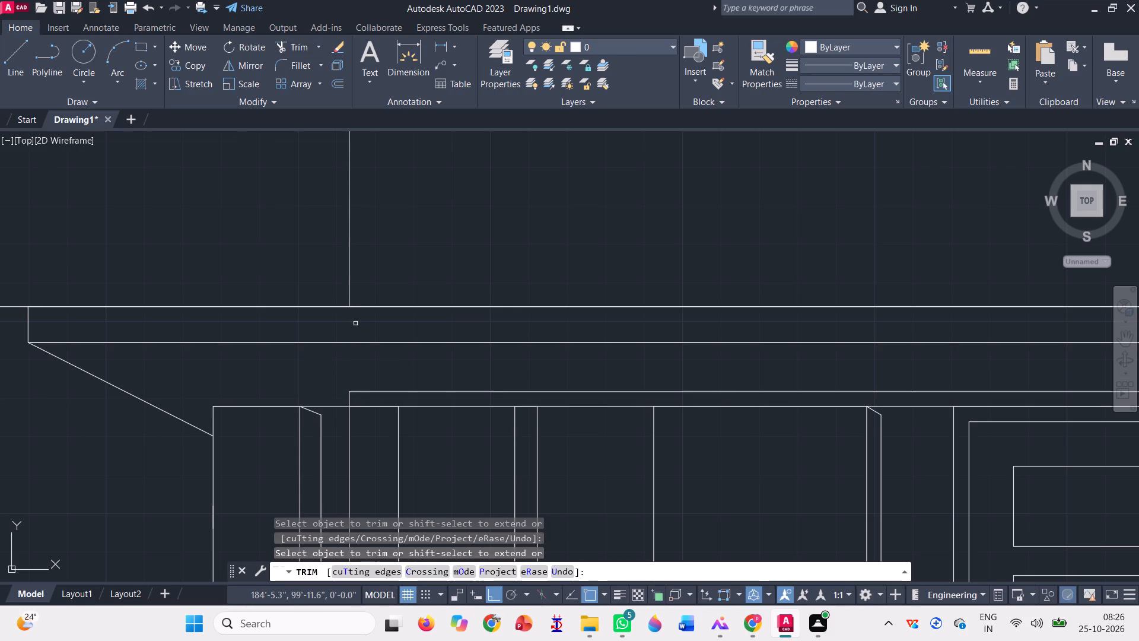
key("Escape")
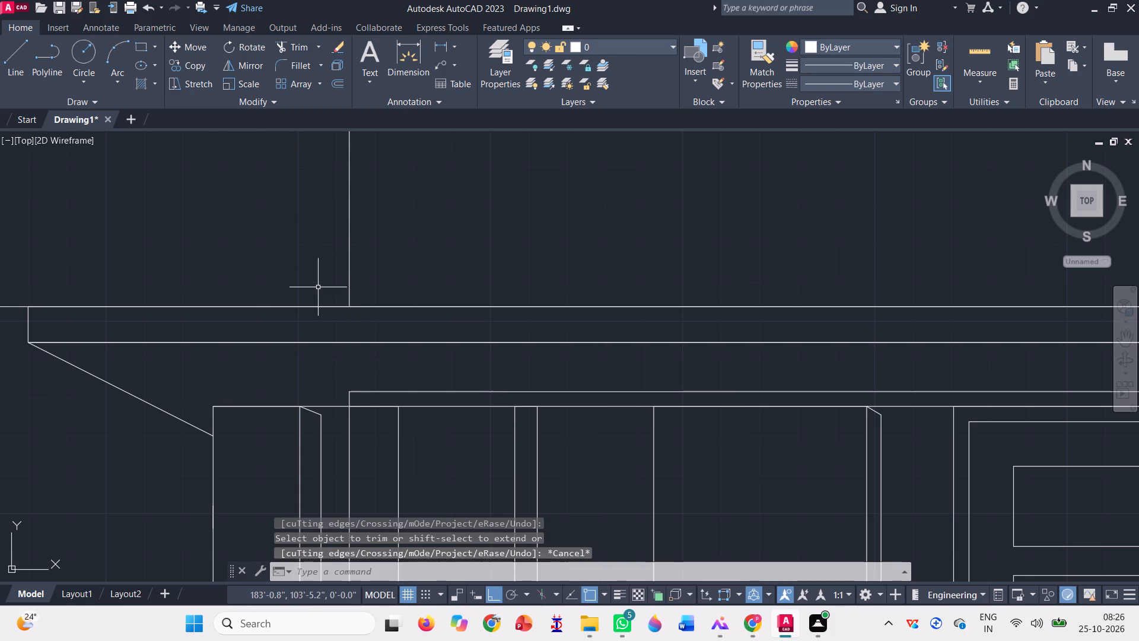
Draw a horizontal line from the narrow strip's outer upper corner outward past the outermost column.
key("l")
key("Return")
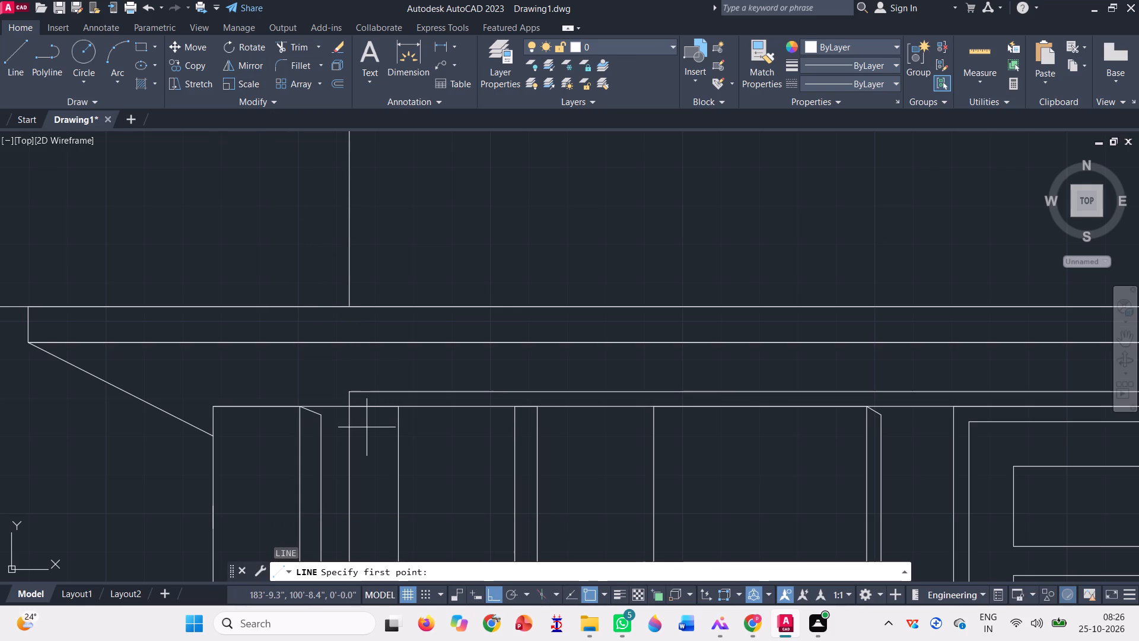
scroll(375, 426, "up", 1)
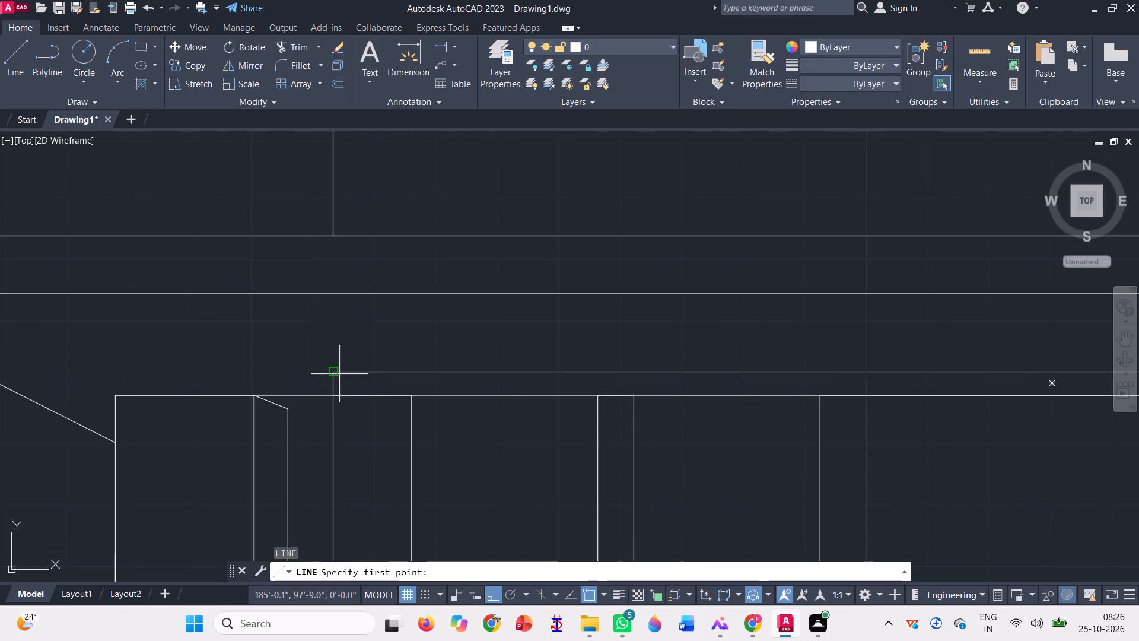
left_click(336, 373)
left_click(91, 361)
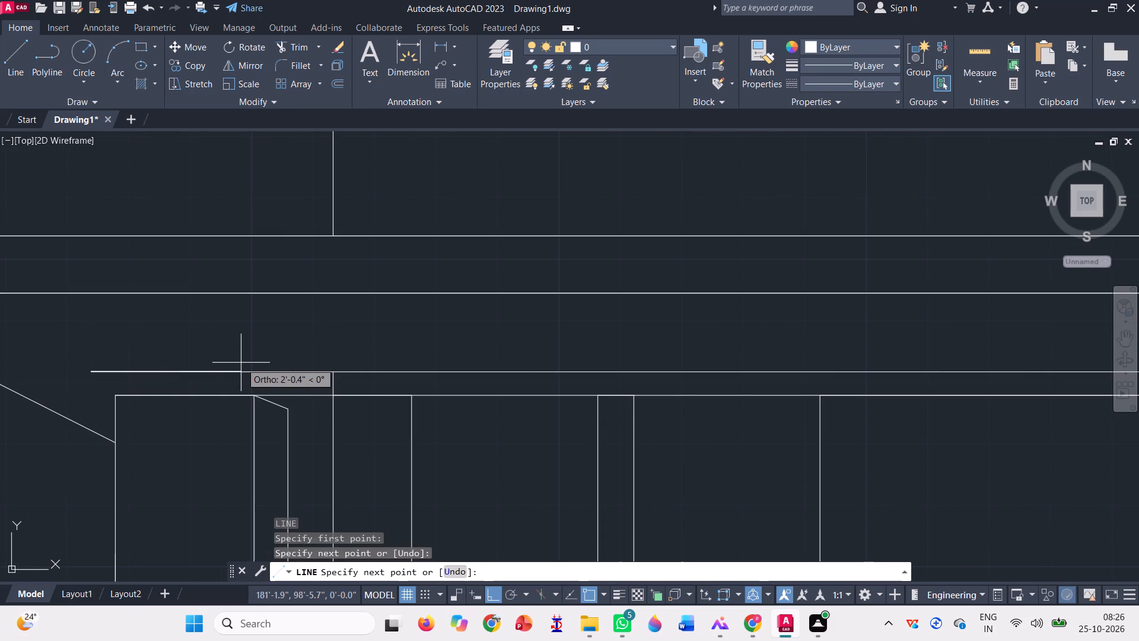
key("space")
Draw a short vertical line from the outermost column's outer top corner up to the new horizontal line.
type("l")
key("Return")
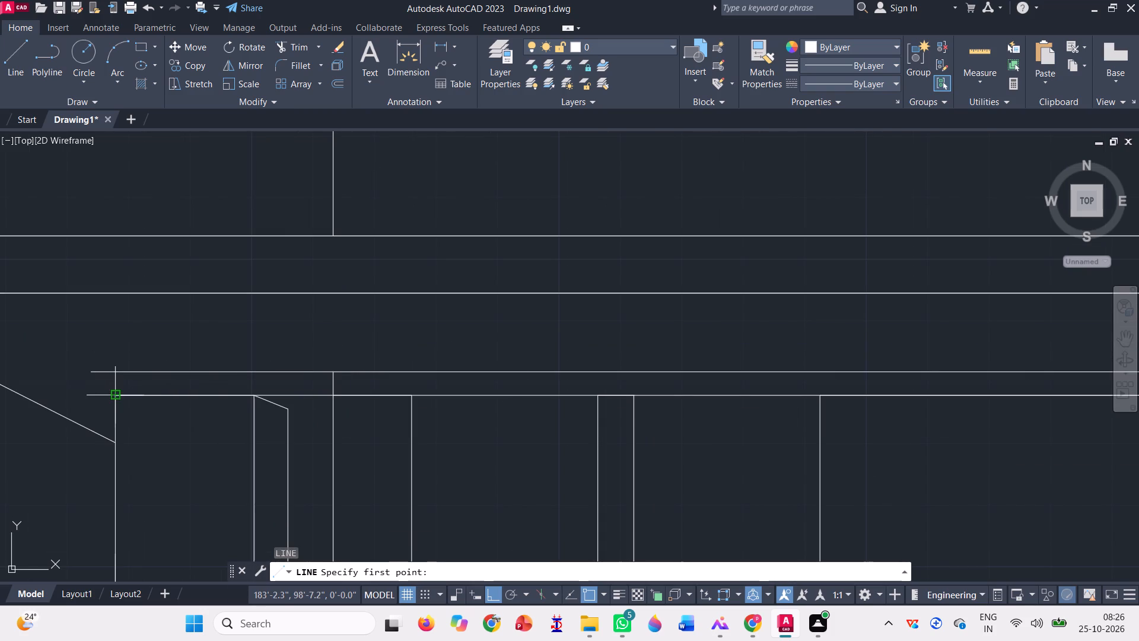
left_click(113, 393)
left_click(112, 369)
key("space")
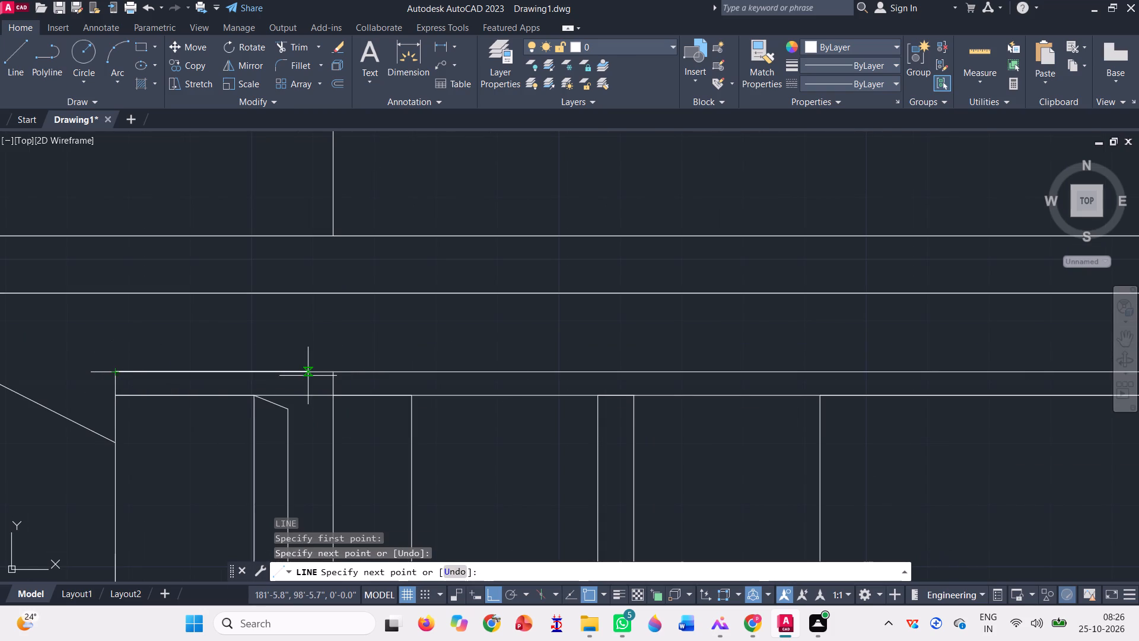
Trim the horizontal line's overhang beyond the outermost column and the short former end edge inside the strip.
left_click(295, 47)
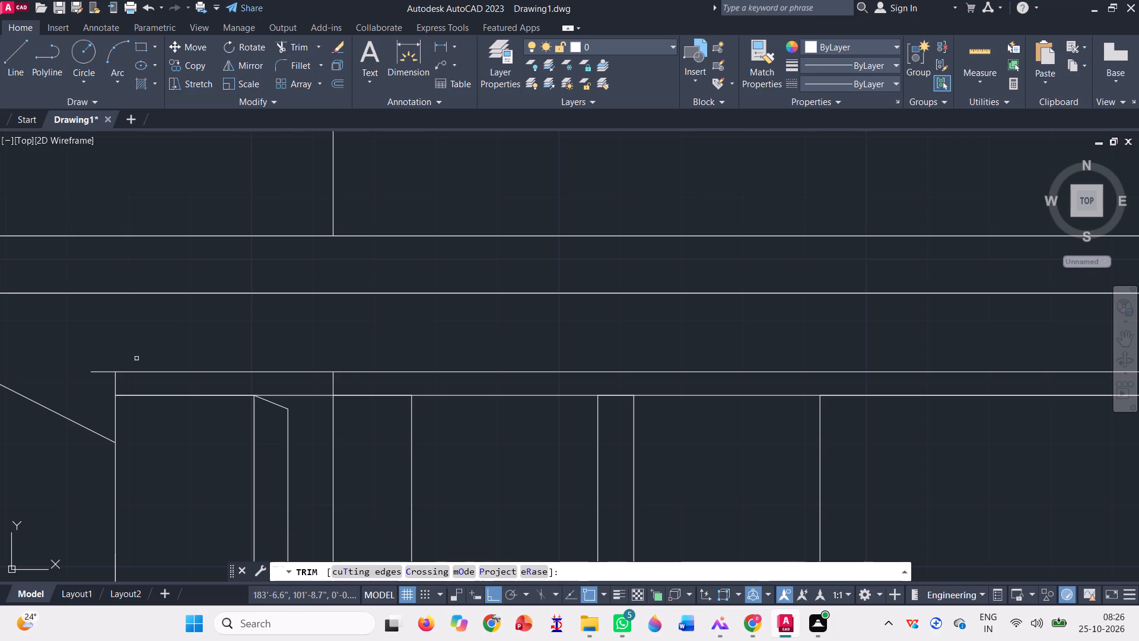
left_click(103, 379)
left_click(95, 341)
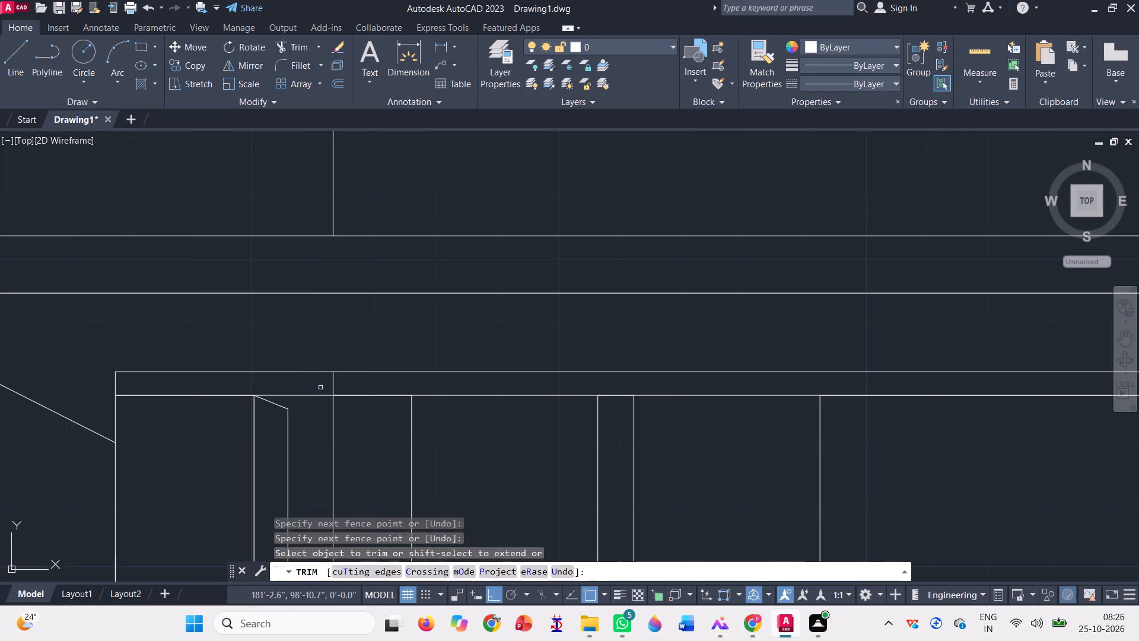
scroll(322, 386, "up", 2)
left_click(406, 377)
left_click(317, 379)
scroll(343, 394, "down", 4)
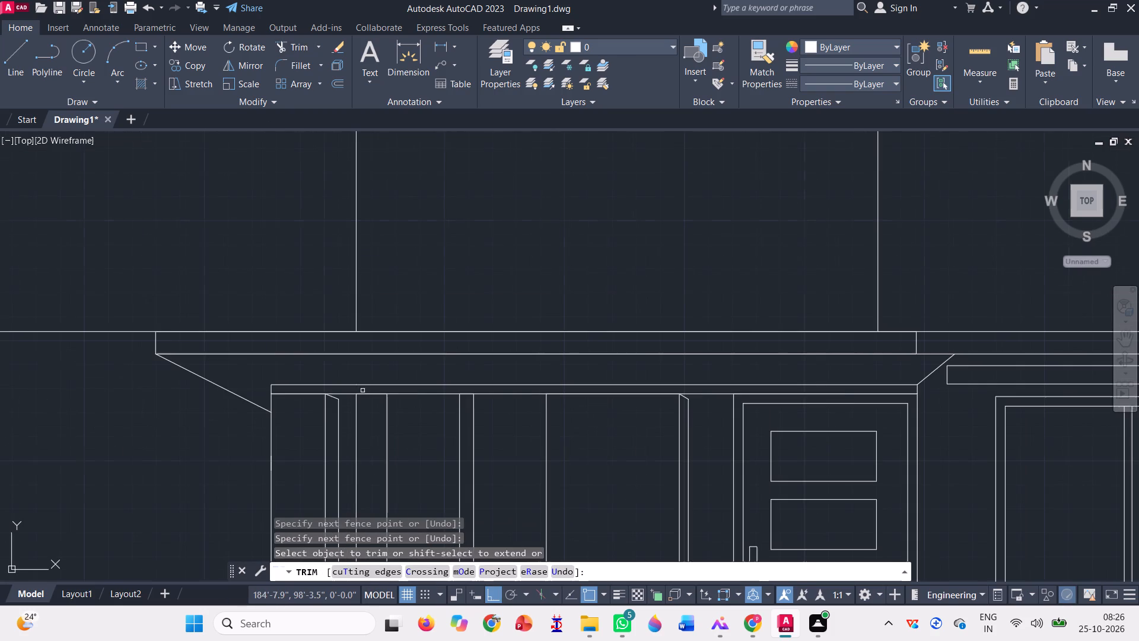
scroll(280, 397, "down", 2)
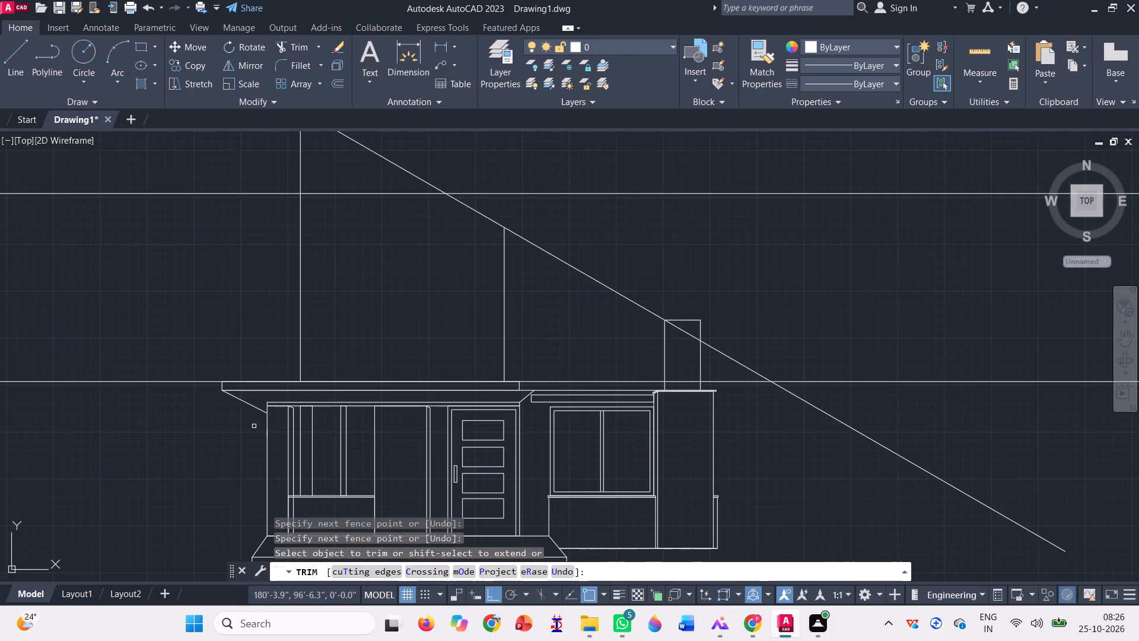
key("space")
Move the shorter vertical line above the door horizontally about 5'-8" toward the taller vertical line, along the slab's top edge.
scroll(380, 407, "down", 1)
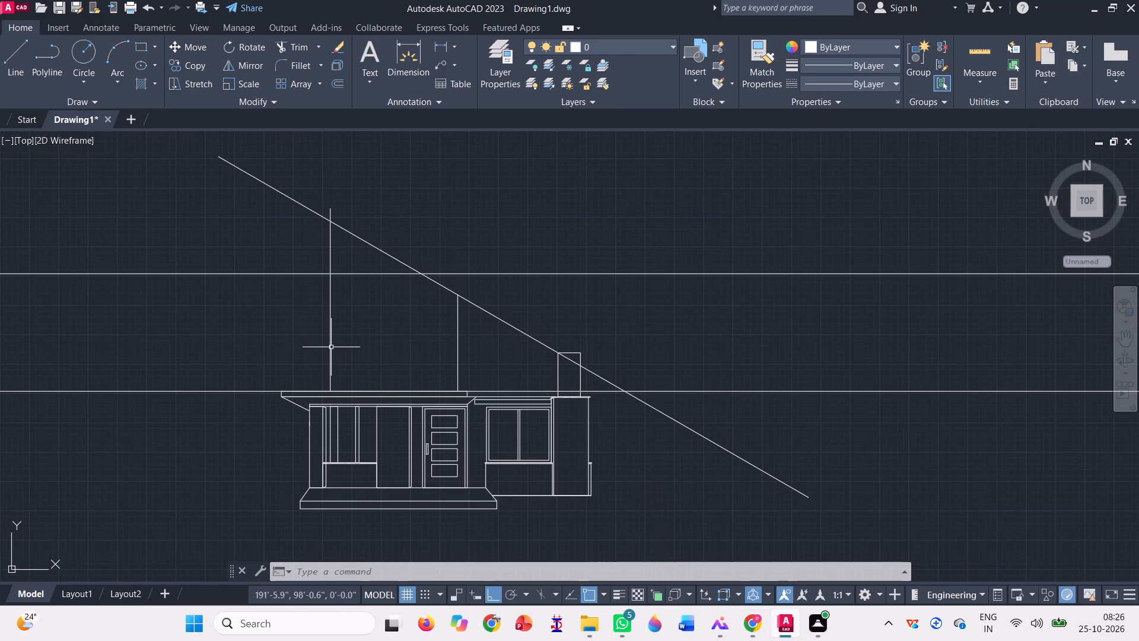
left_click(469, 355)
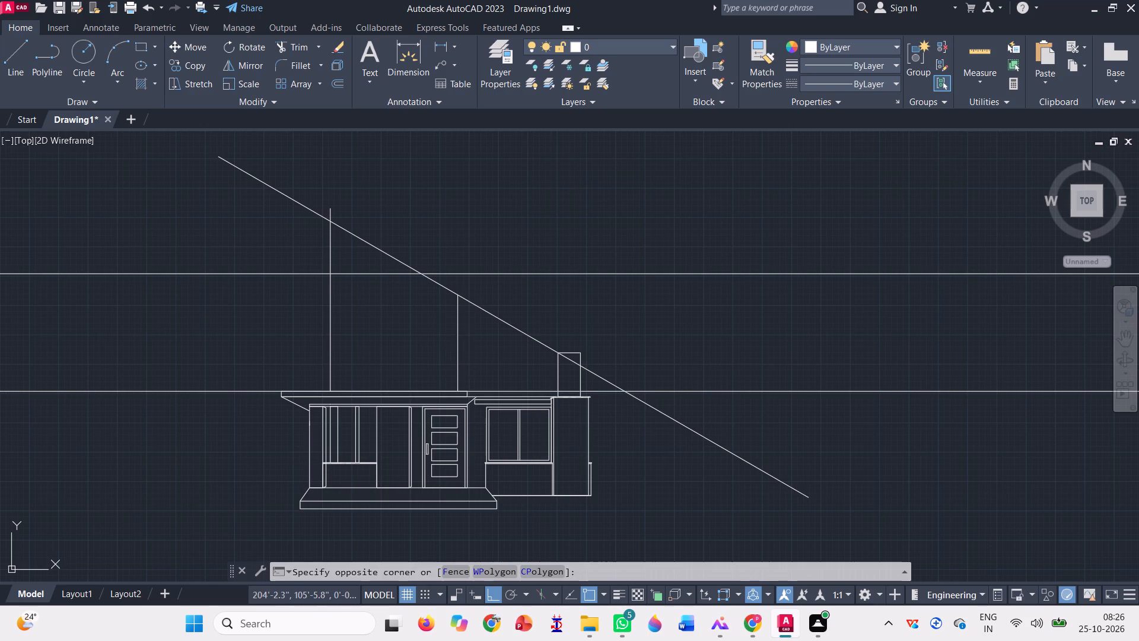
left_click(420, 328)
key("m")
key("space")
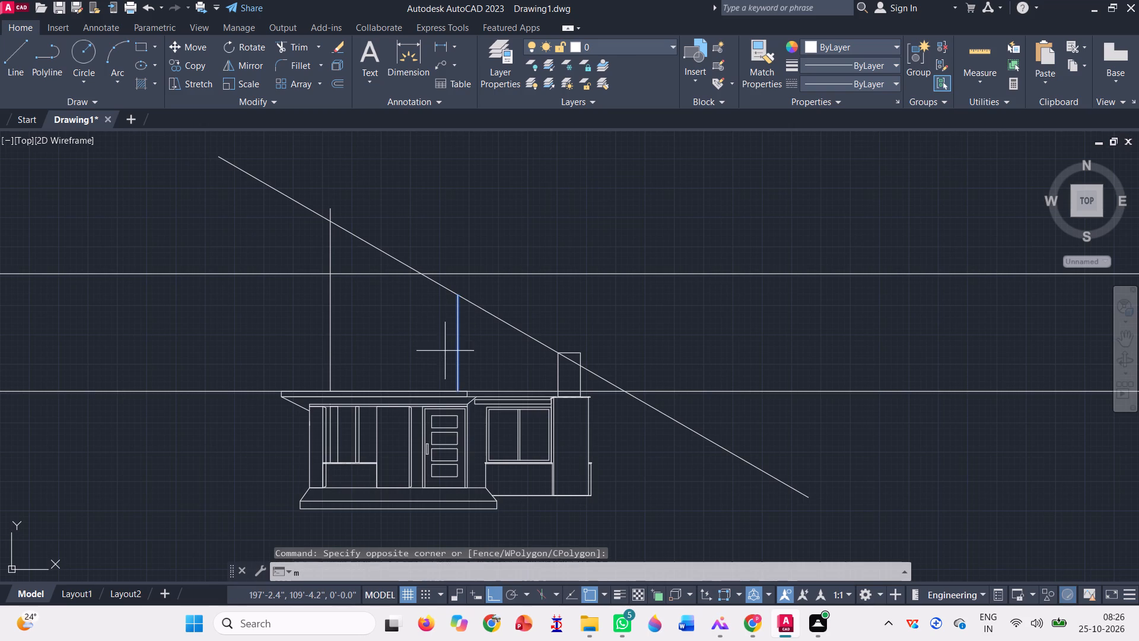
scroll(459, 398, "up", 2)
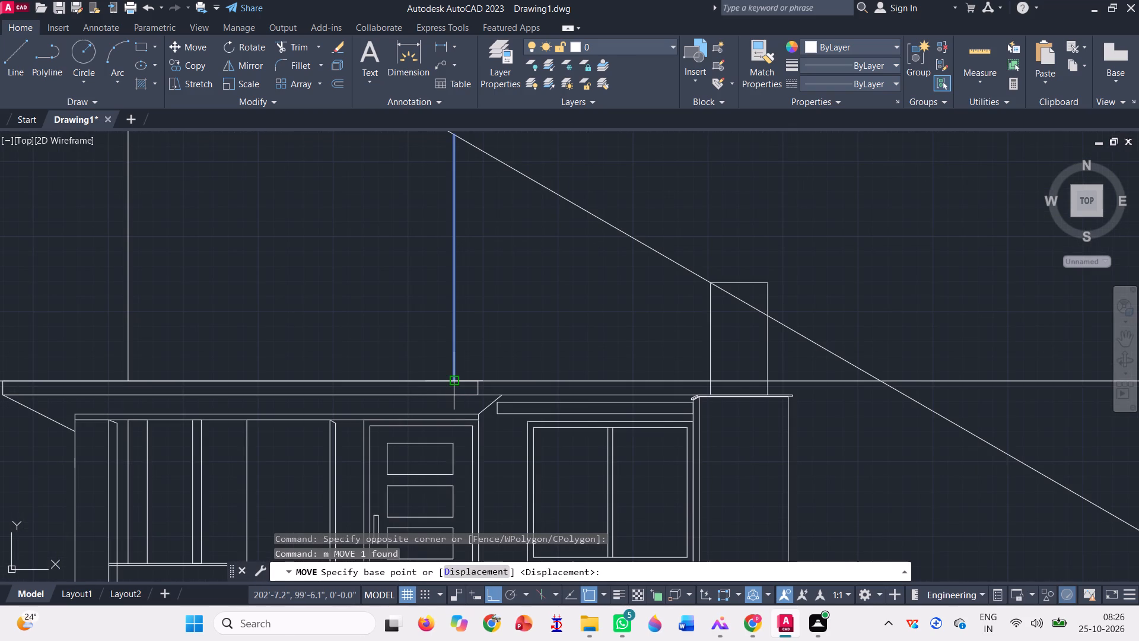
left_click(456, 379)
scroll(456, 380, "down", 2)
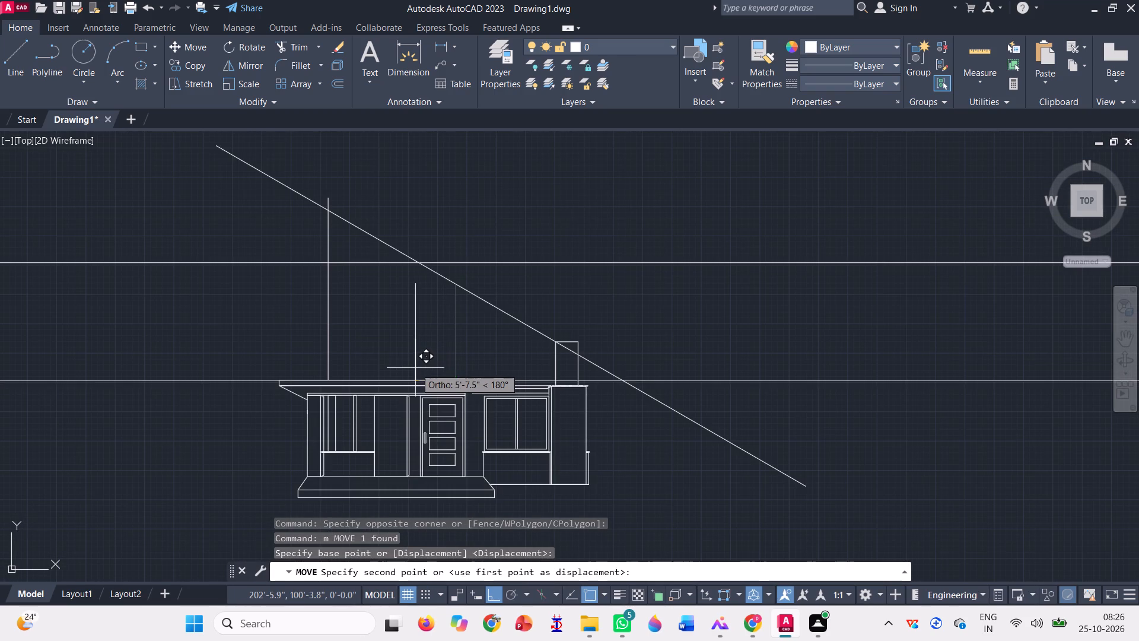
left_click(415, 366)
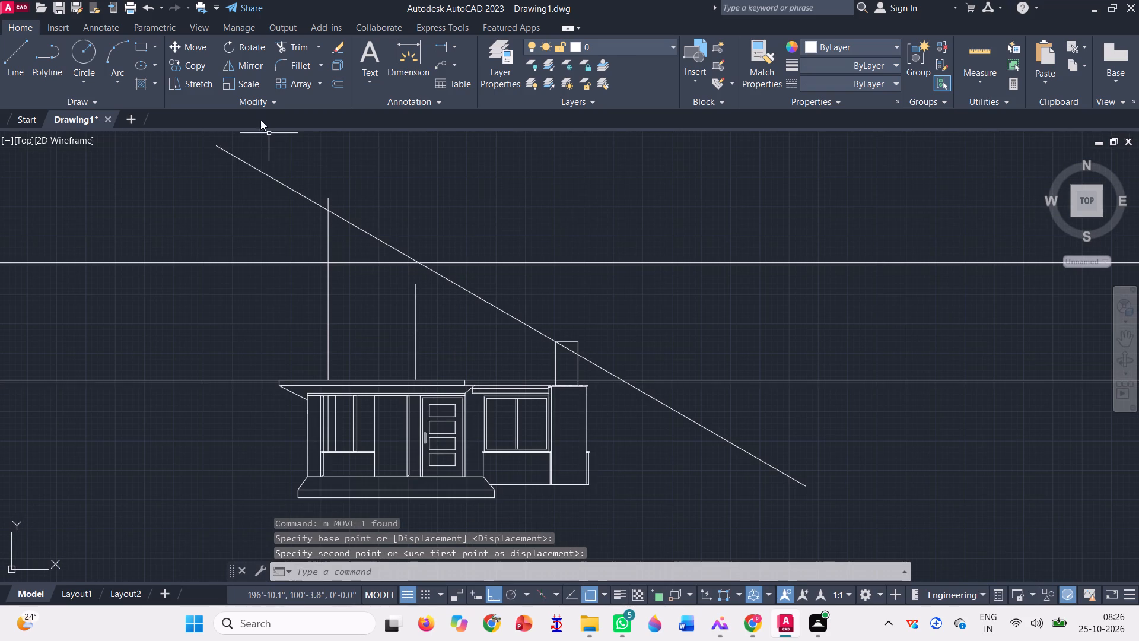
Extend the moved vertical line up to the long sloped line.
left_click(320, 49)
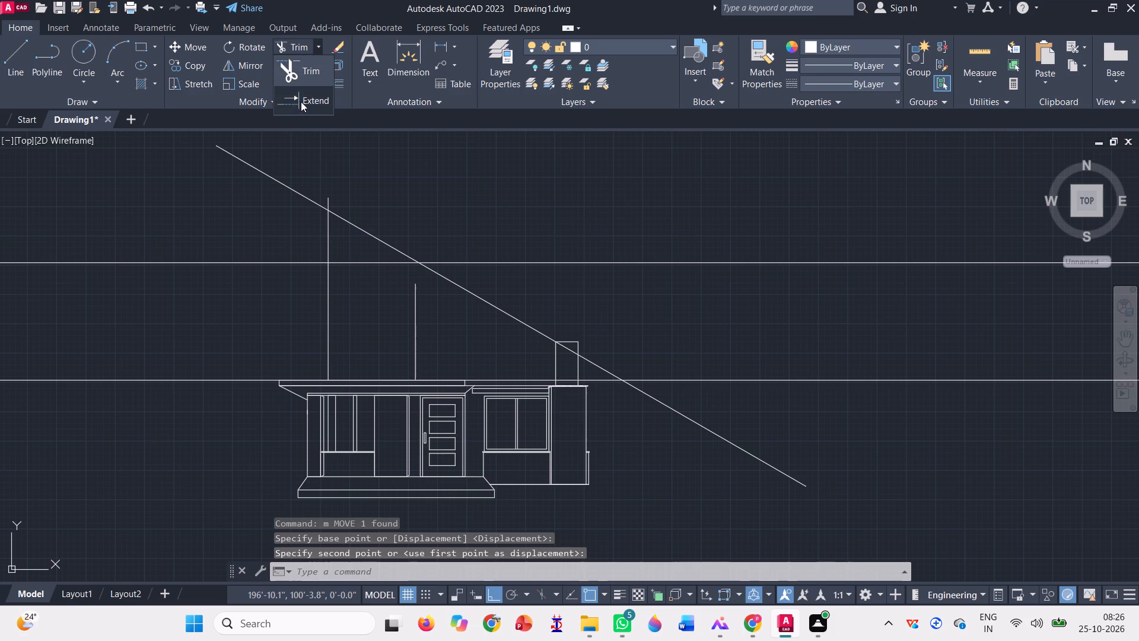
left_click(301, 97)
left_click(431, 336)
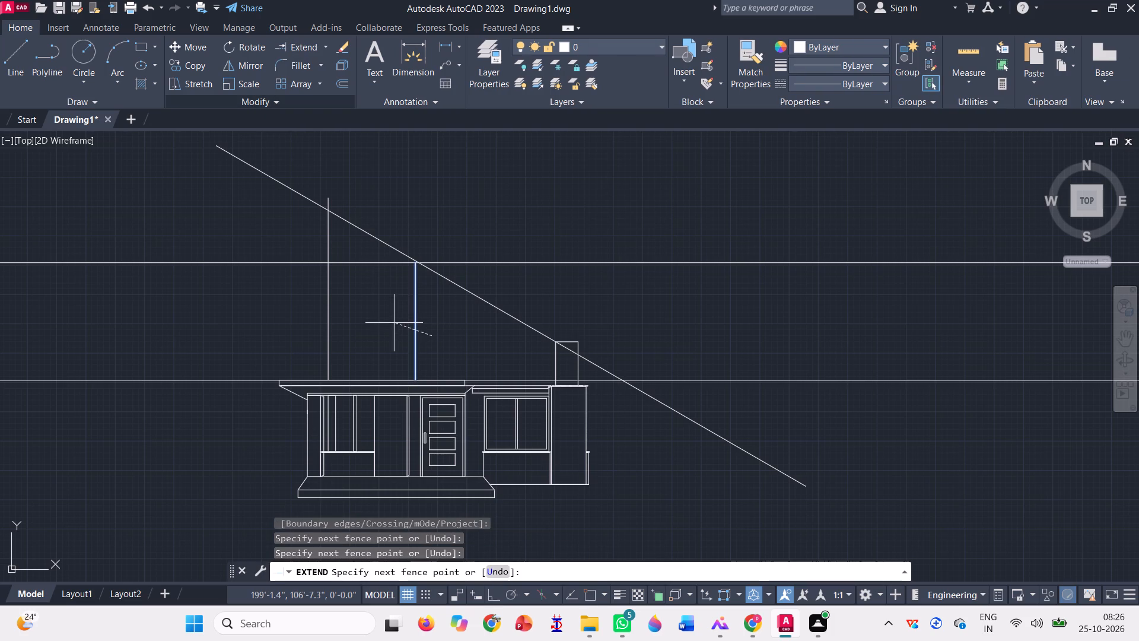
left_click(394, 323)
scroll(400, 293, "up", 3)
left_click(542, 379)
left_click(343, 332)
scroll(374, 344, "down", 3)
key("space")
Delete the two horizontal construction lines crossing the building view.
scroll(380, 348, "down", 1)
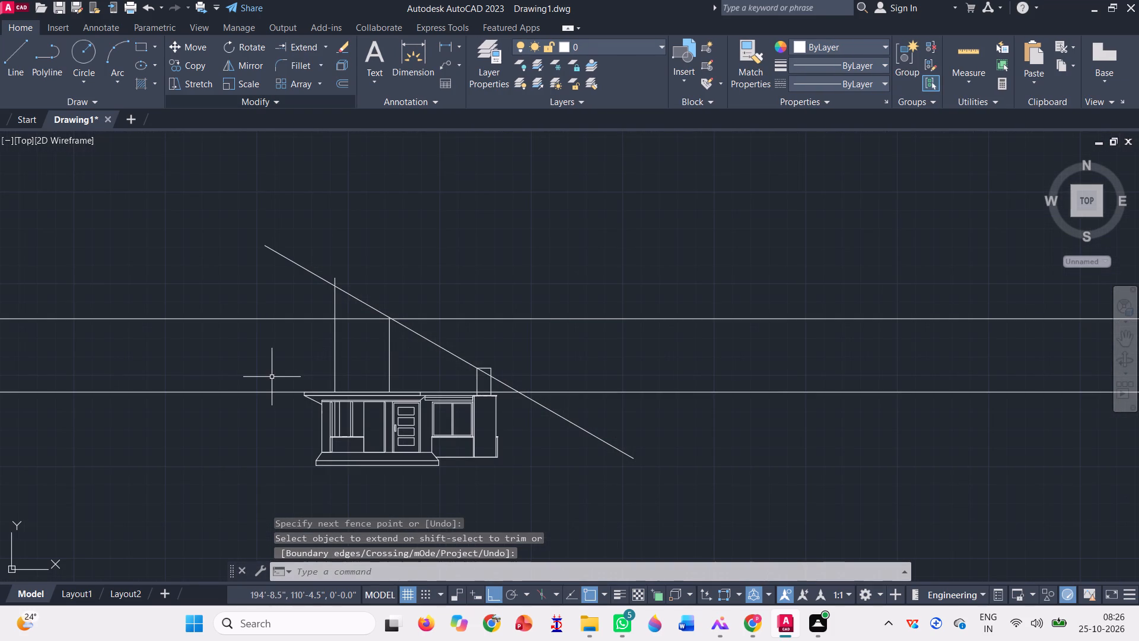
left_click(233, 397)
left_click(180, 312)
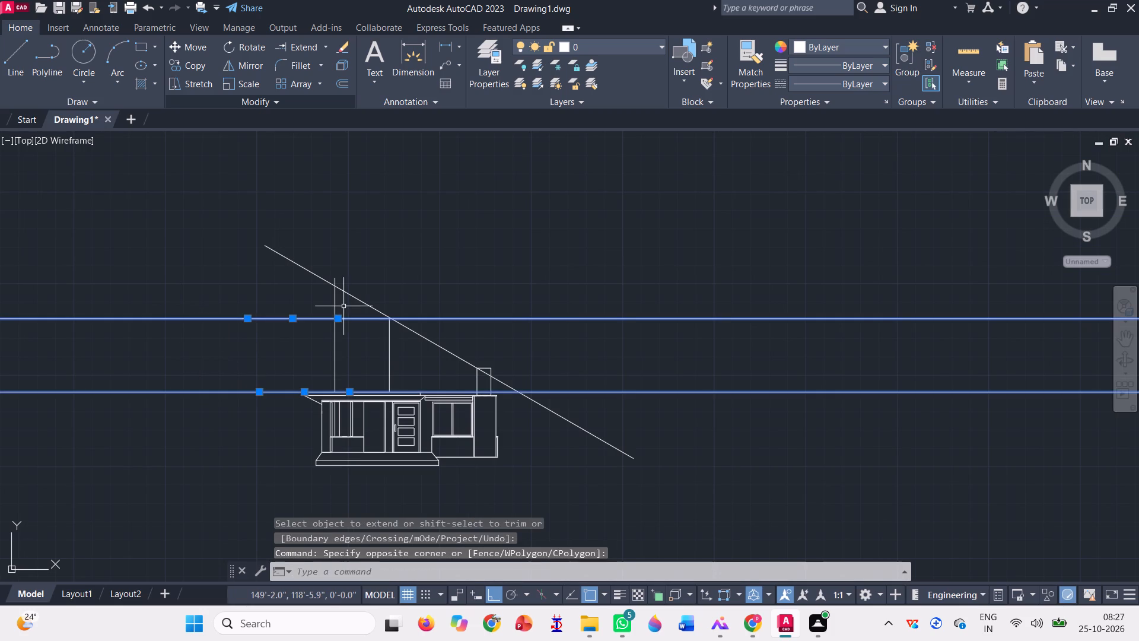
key("Delete")
Copy the long sloped line four times upward along the outer vertical edge of the small rectangle above the end column, forming two close pairs.
scroll(371, 325, "up", 2)
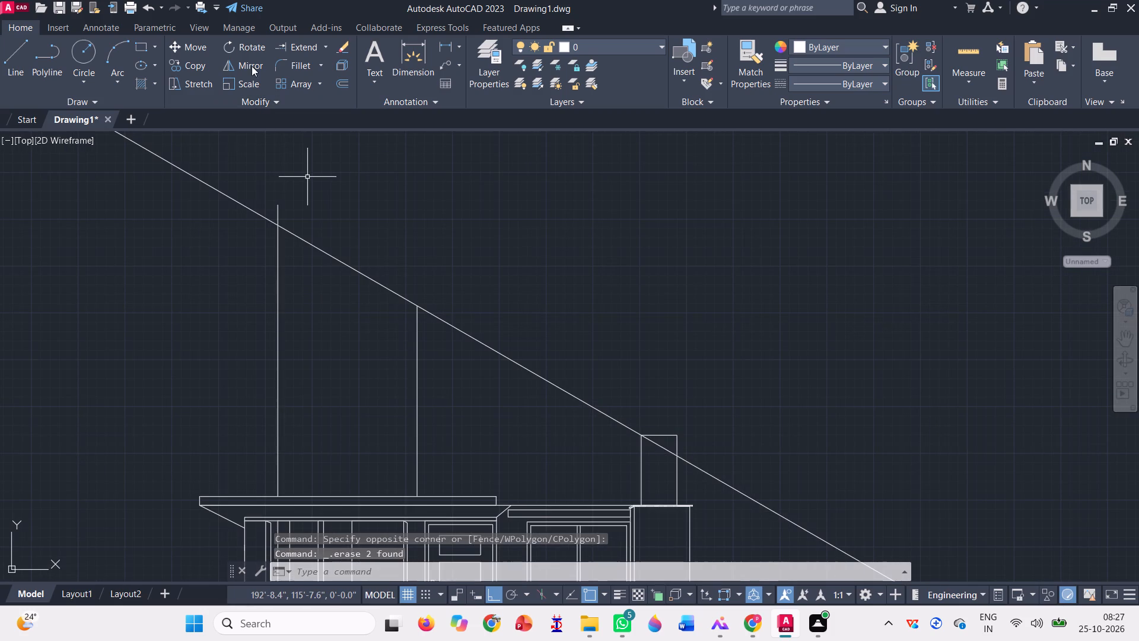
scroll(334, 277, "down", 2)
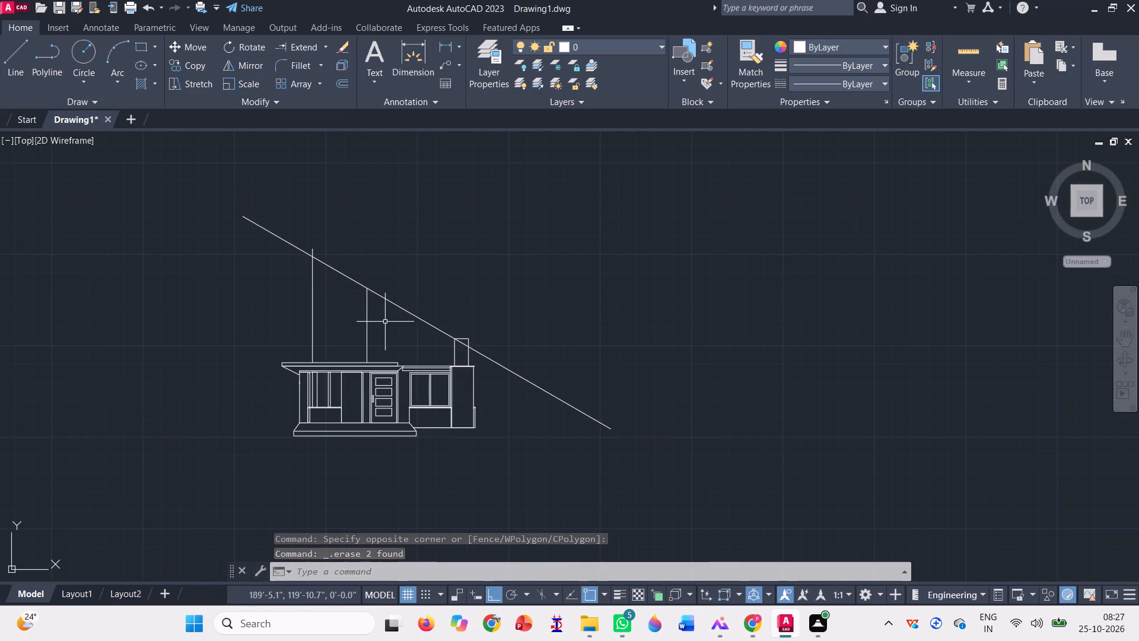
scroll(383, 320, "up", 1)
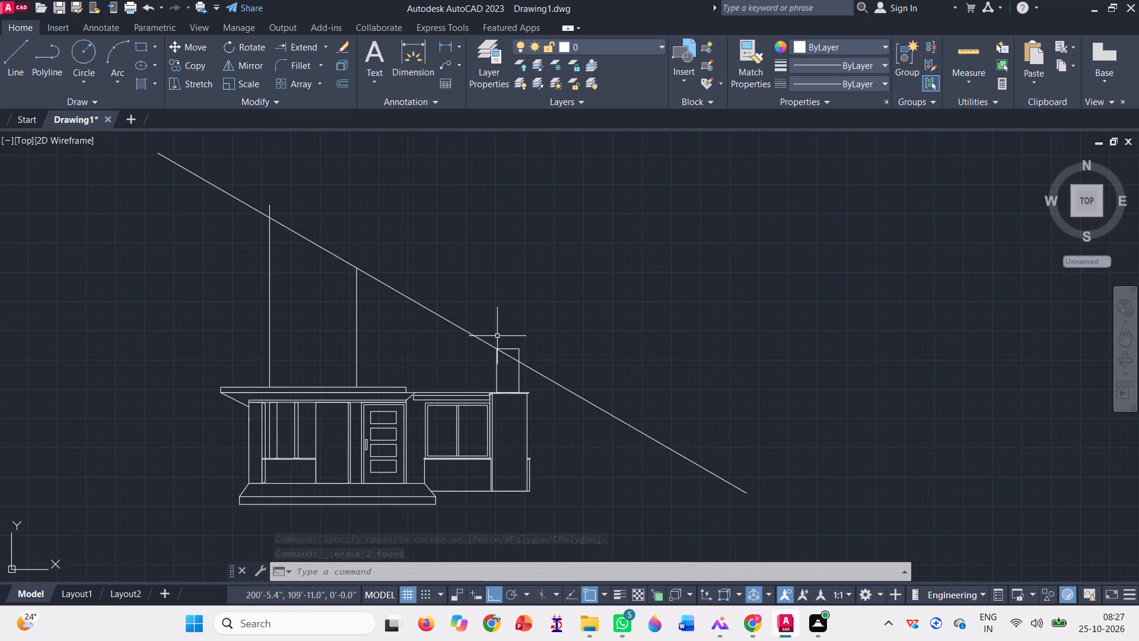
left_click(444, 325)
left_click(417, 270)
type("co")
key("space")
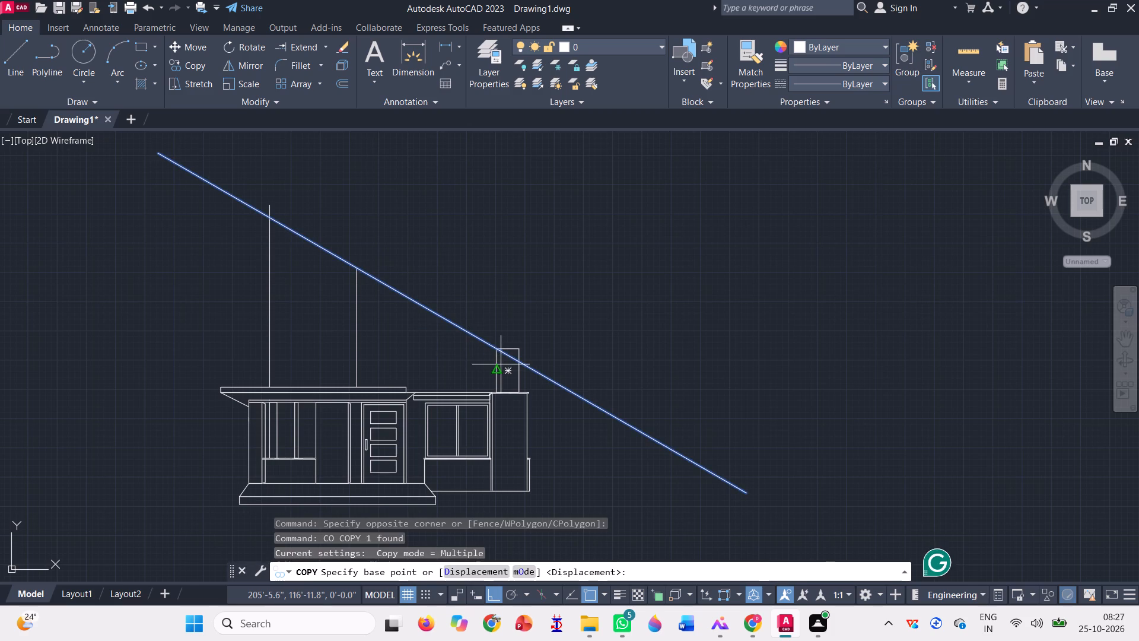
scroll(518, 366, "up", 3)
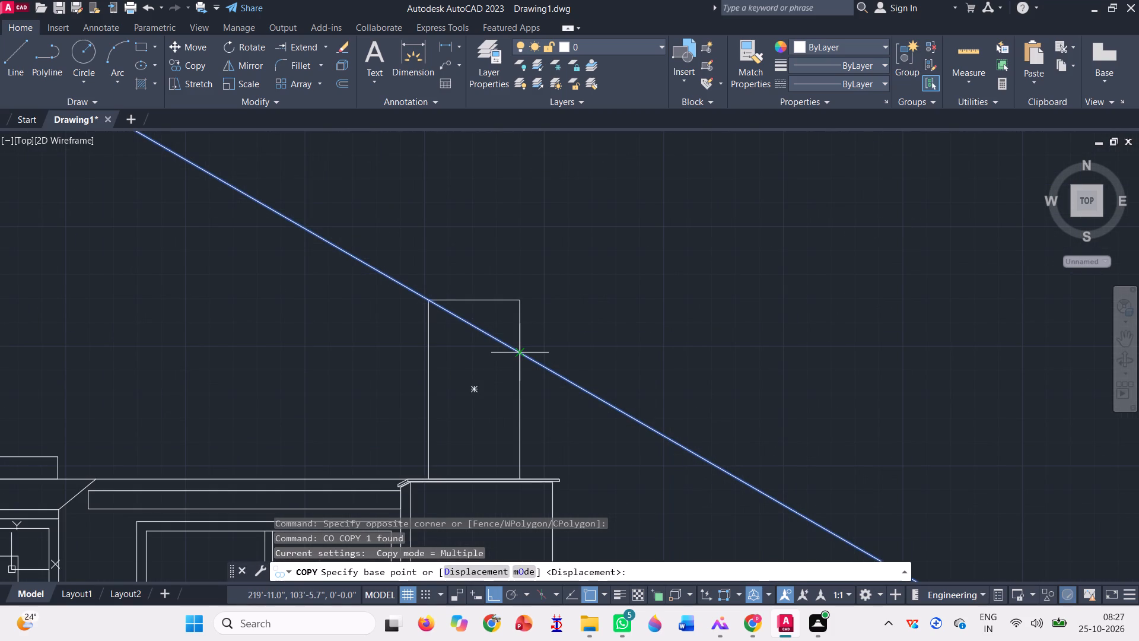
left_click(521, 347)
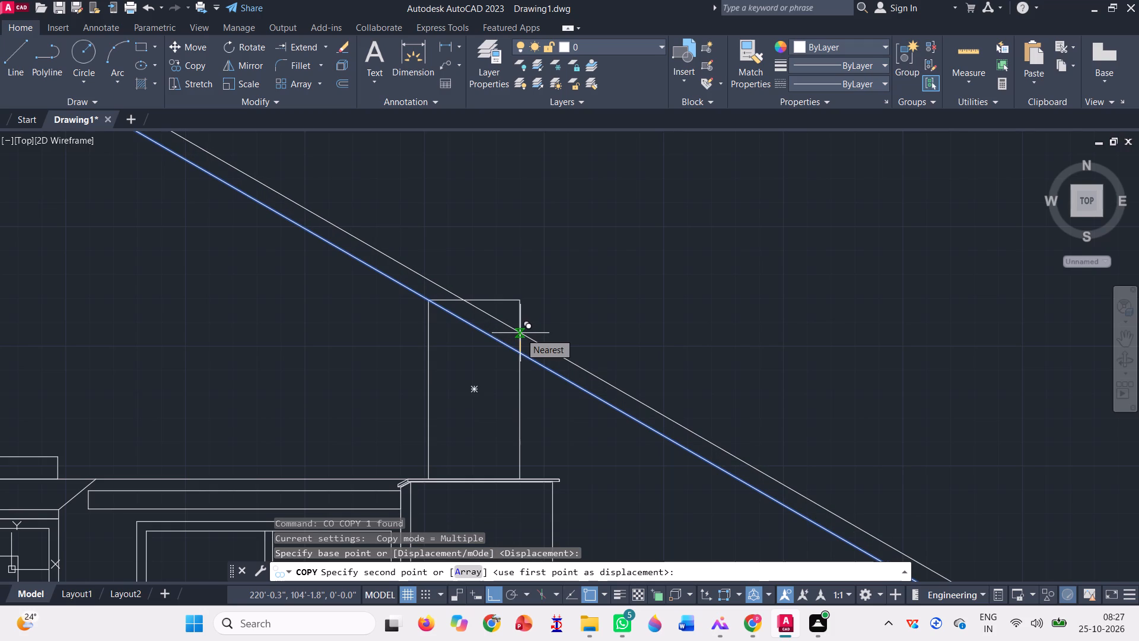
scroll(520, 333, "up", 3)
left_click(515, 349)
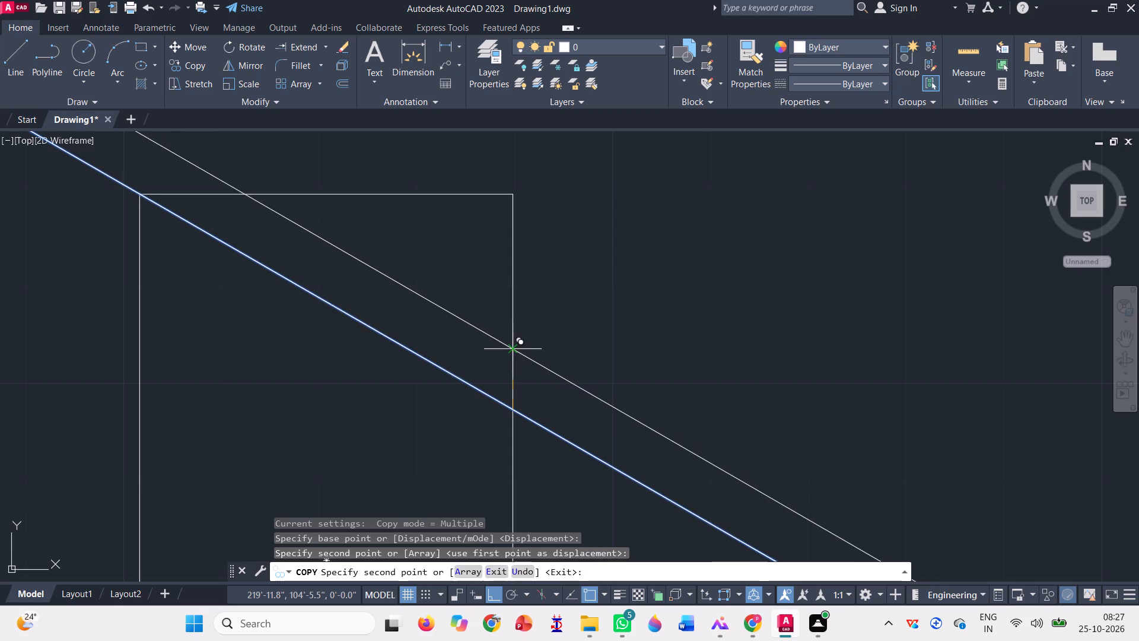
left_click(515, 338)
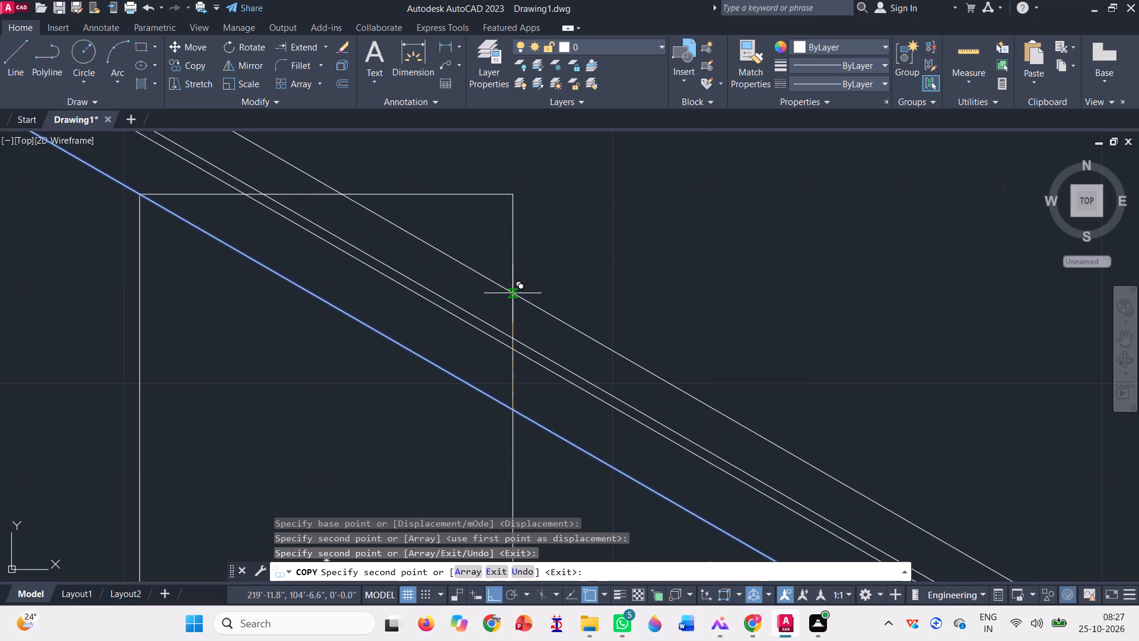
left_click(513, 293)
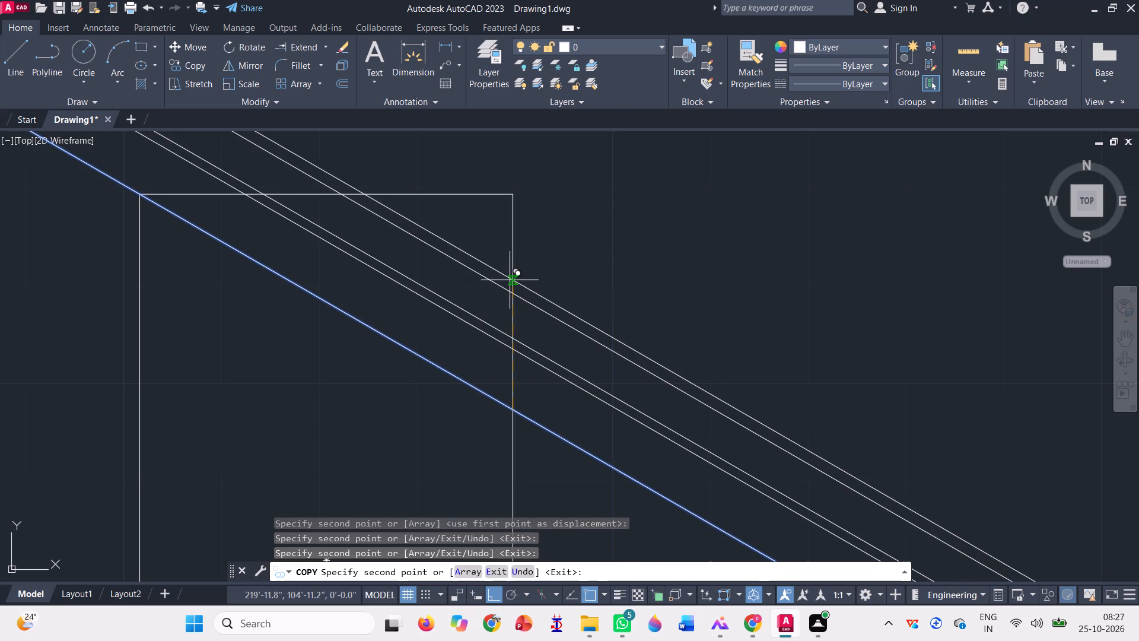
left_click(512, 283)
scroll(568, 352, "down", 3)
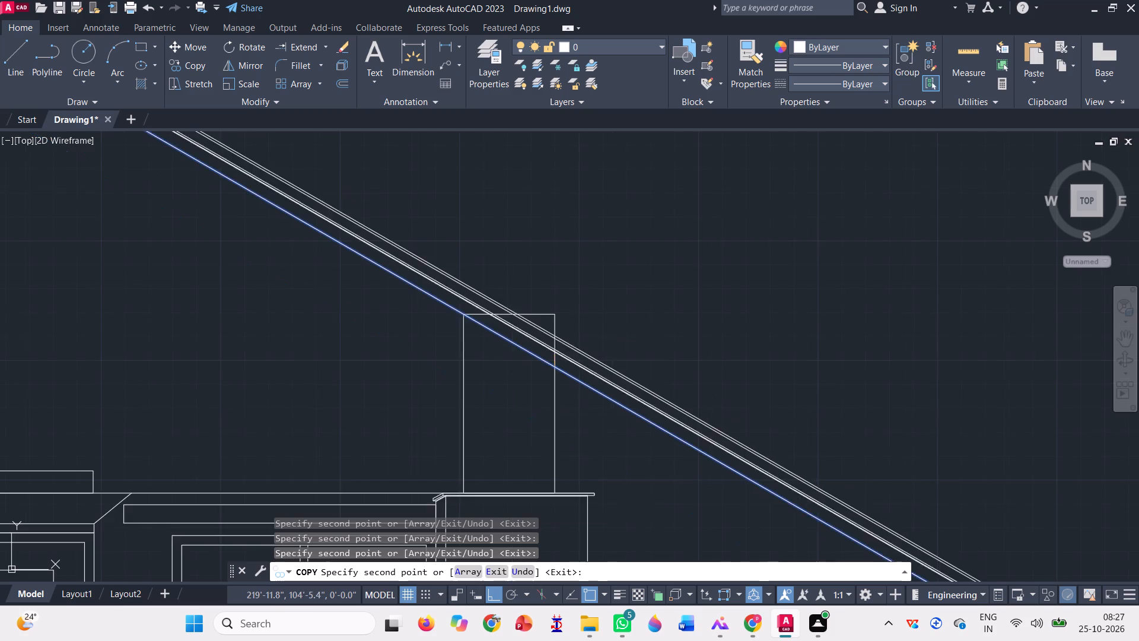
scroll(569, 331, "down", 2)
key("space")
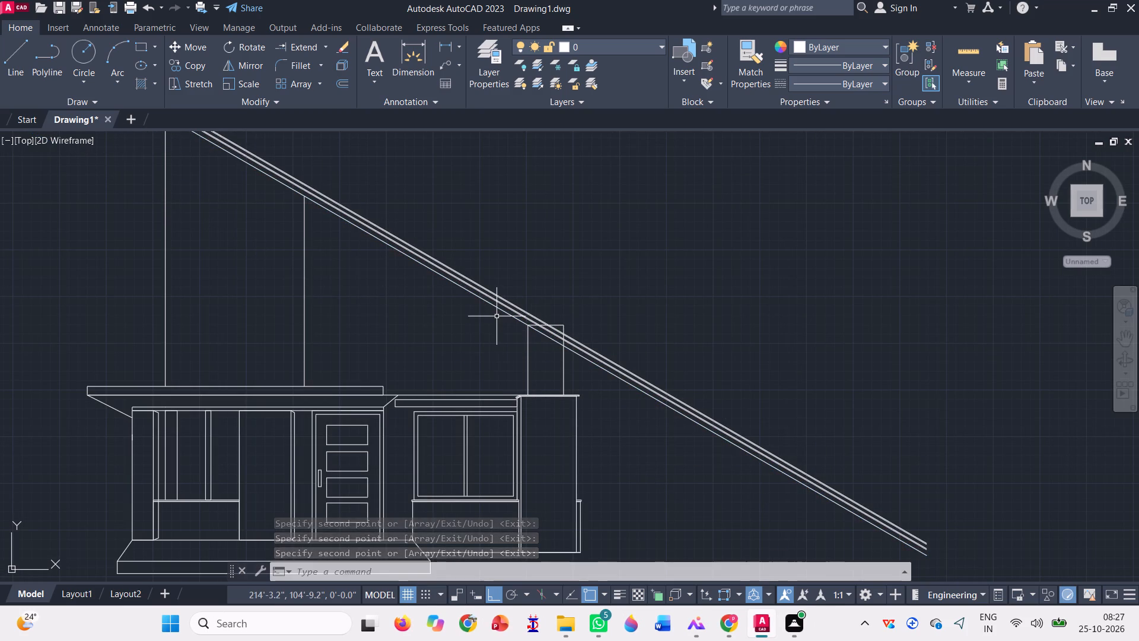
Draw a 45-degree line from the lowest sloped line across all the copies, beyond the small rectangle, with 45-degree polar tracking on.
scroll(497, 316, "down", 1)
scroll(583, 365, "up", 2)
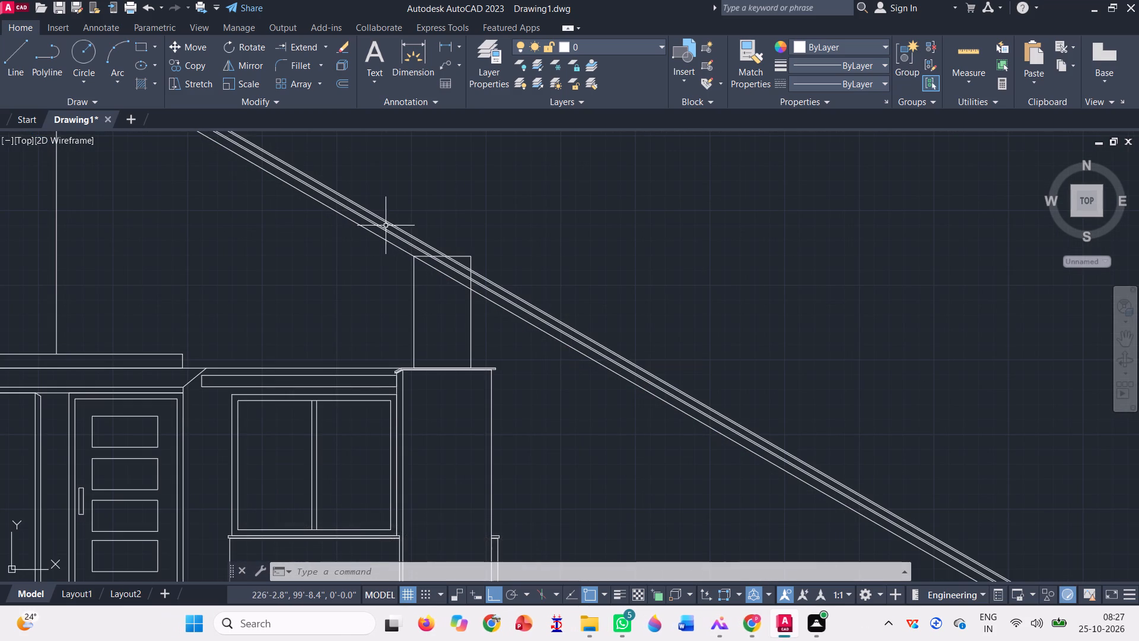
left_click(16, 61)
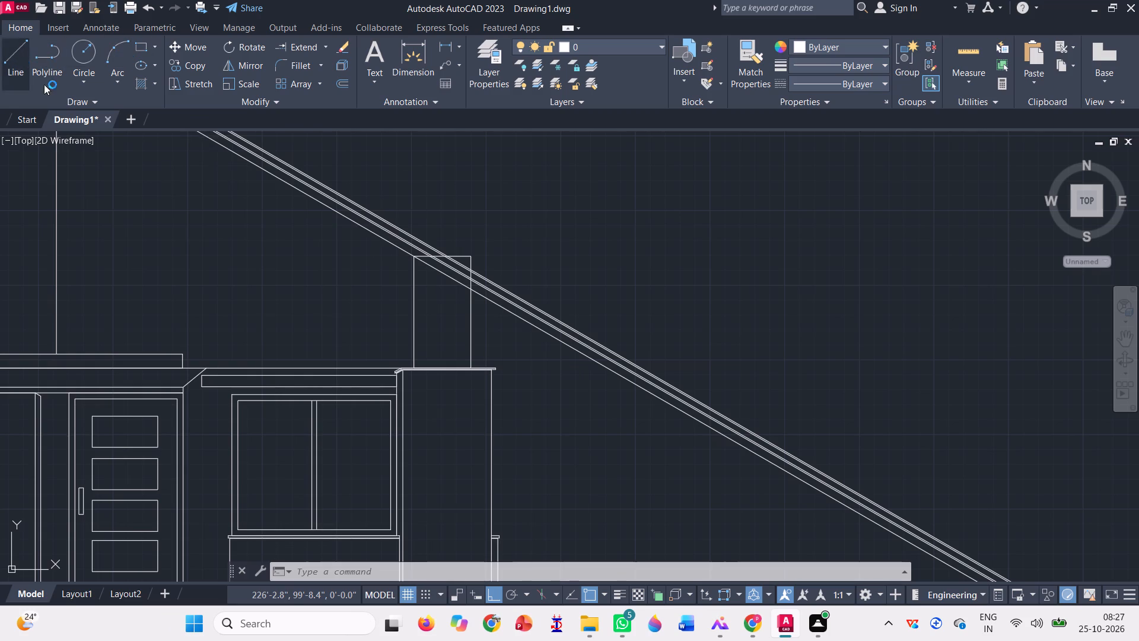
scroll(516, 319, "up", 1)
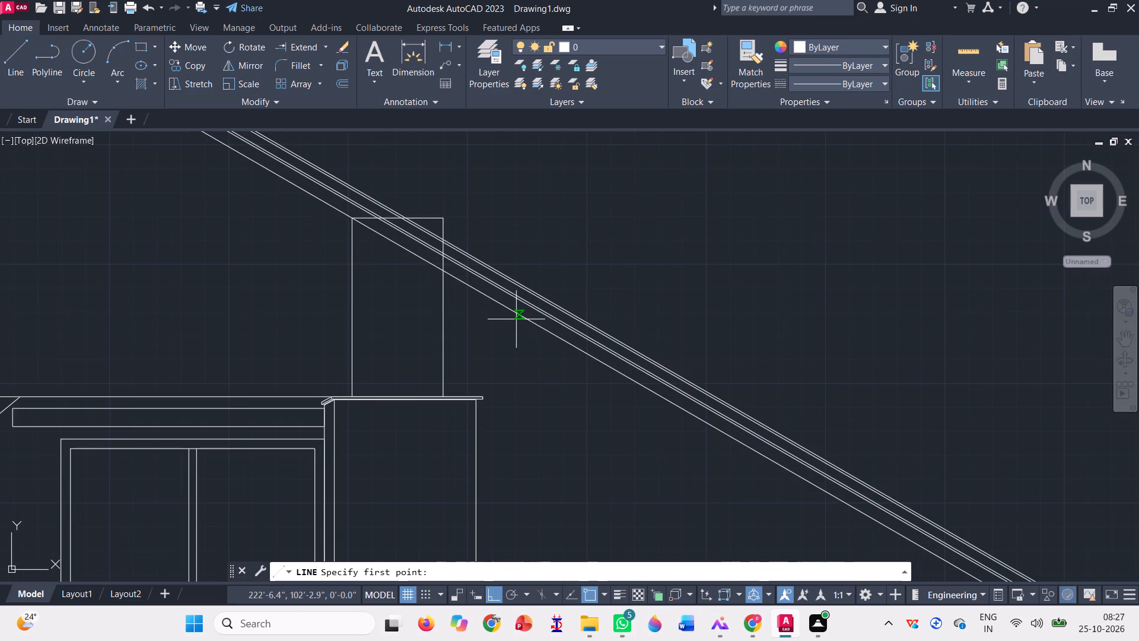
left_click(622, 376)
scroll(622, 376, "up", 3)
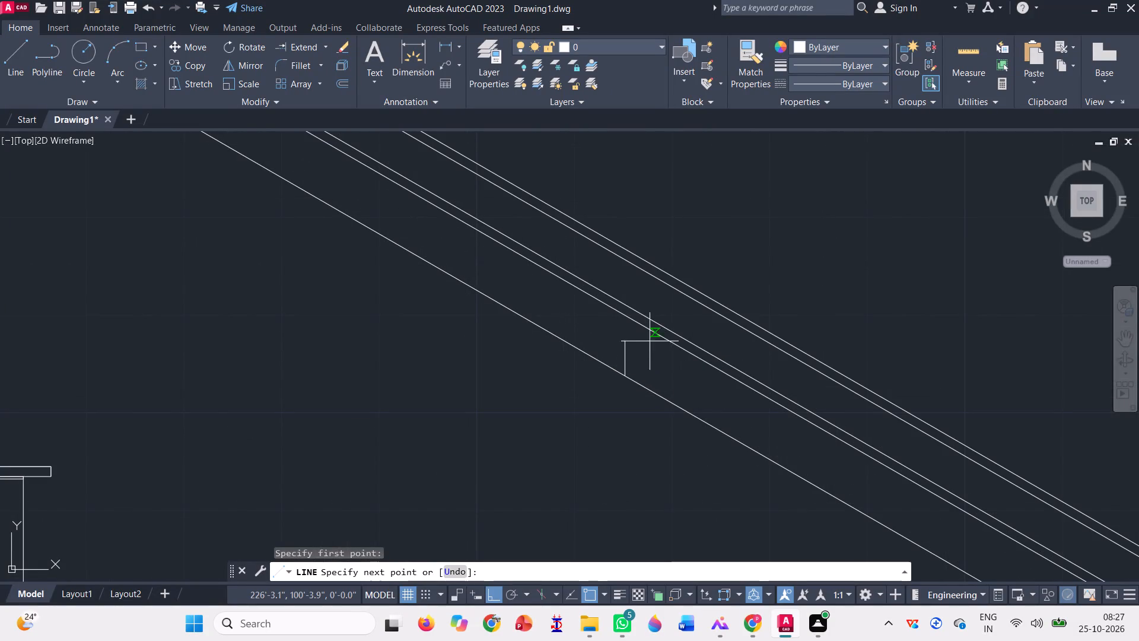
left_click(512, 594)
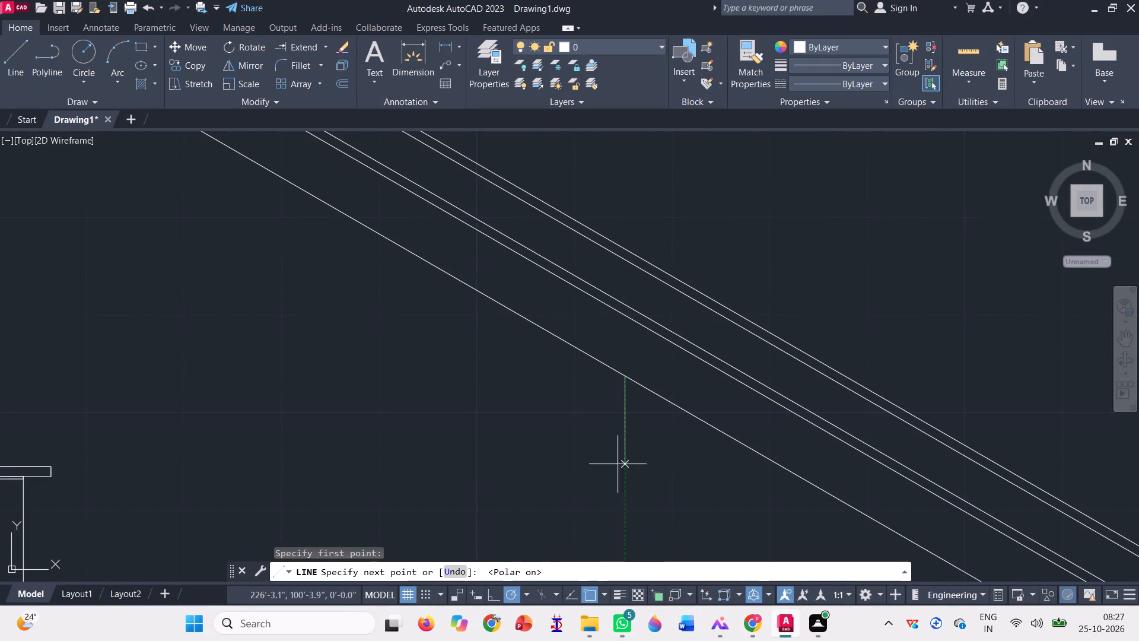
left_click(526, 596)
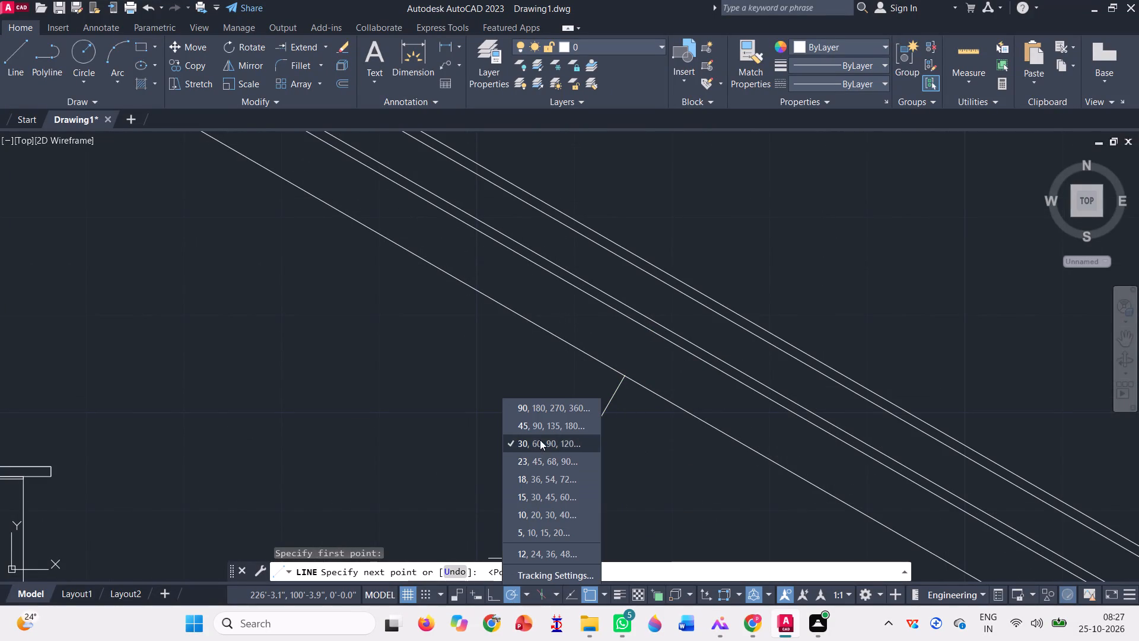
left_click(540, 433)
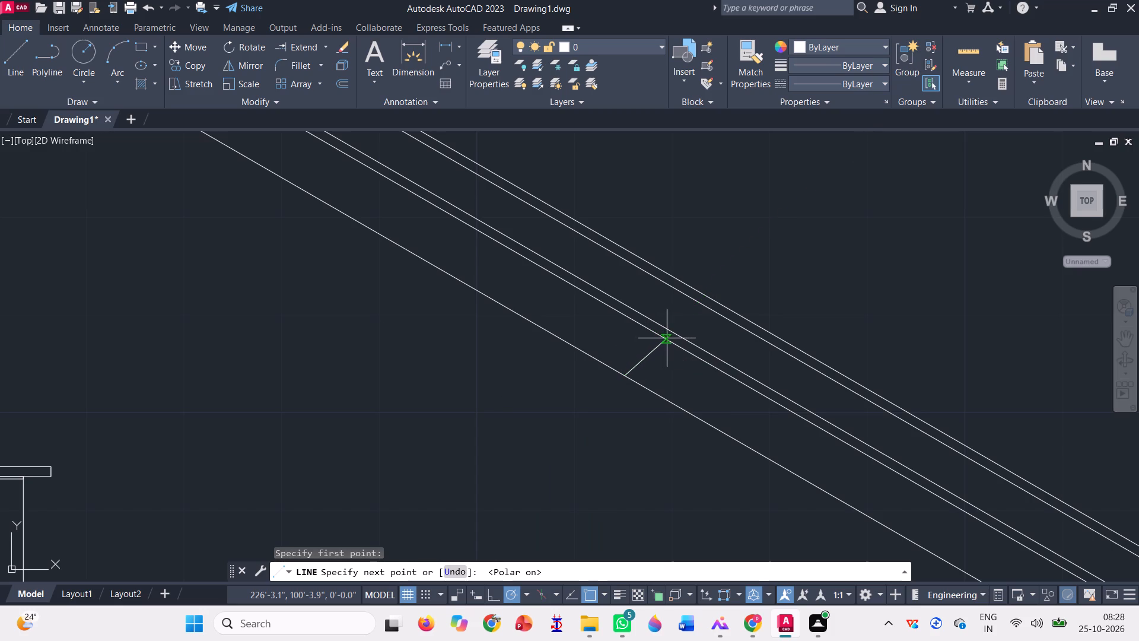
left_click(733, 271)
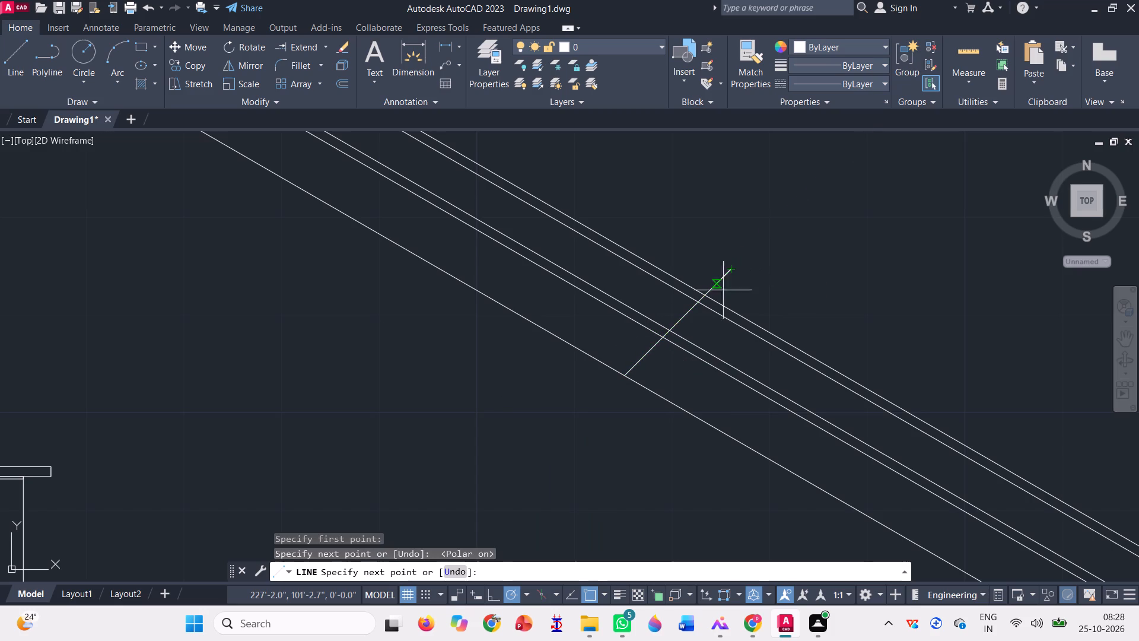
key("space")
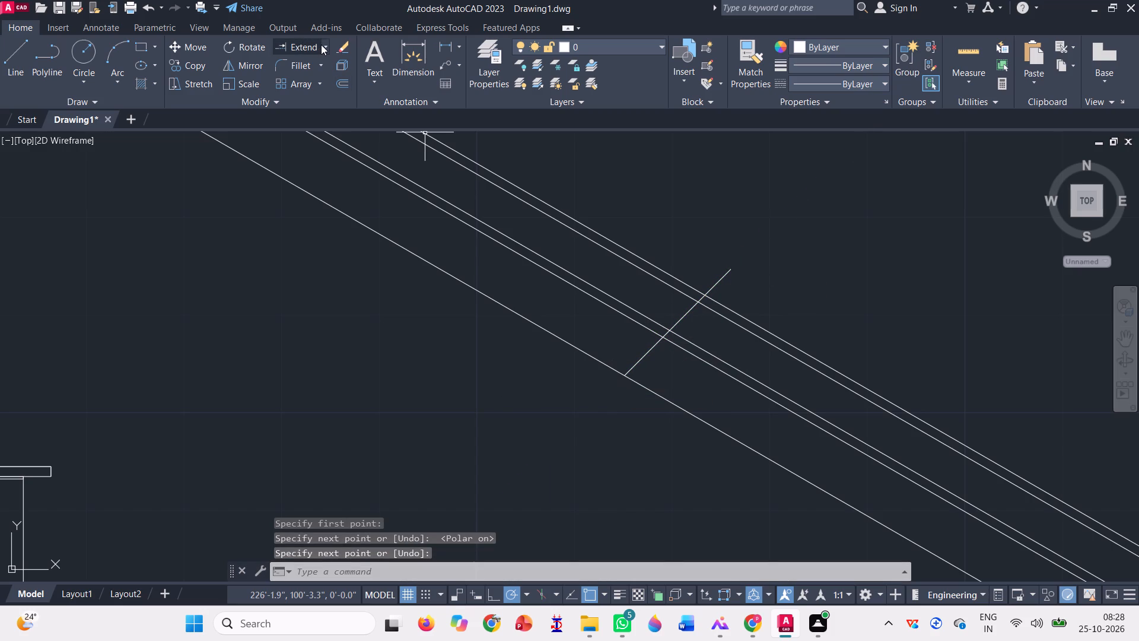
Trim the 45-degree cross line back so it spans only from the lowest sloped line to the second one.
left_click(327, 45)
left_click(314, 76)
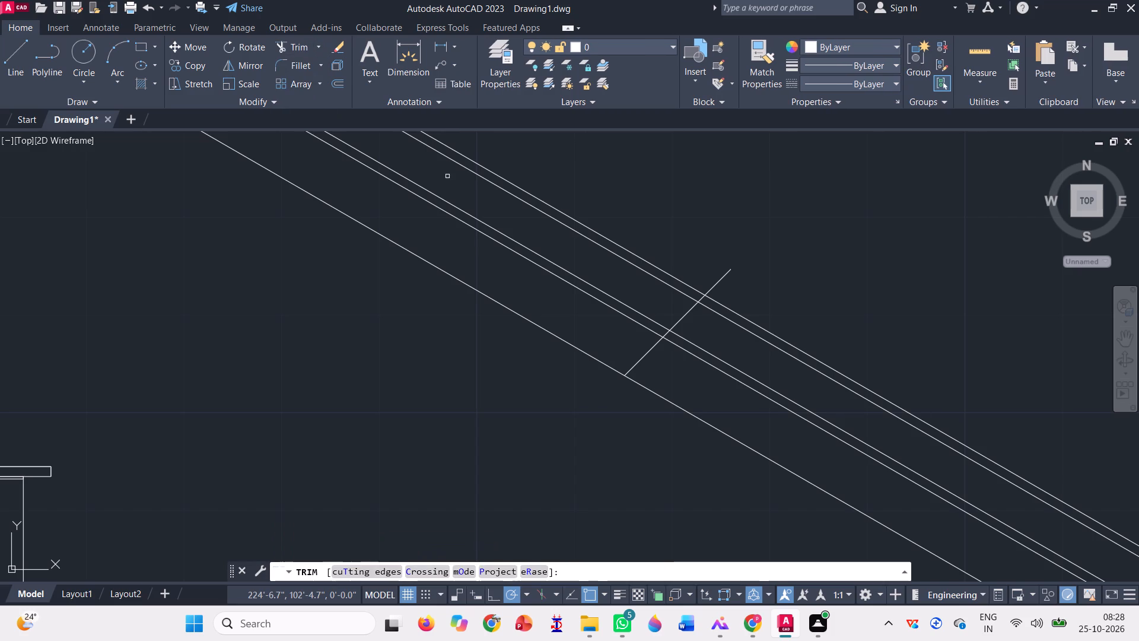
left_click(722, 287)
left_click(722, 279)
left_click(722, 279)
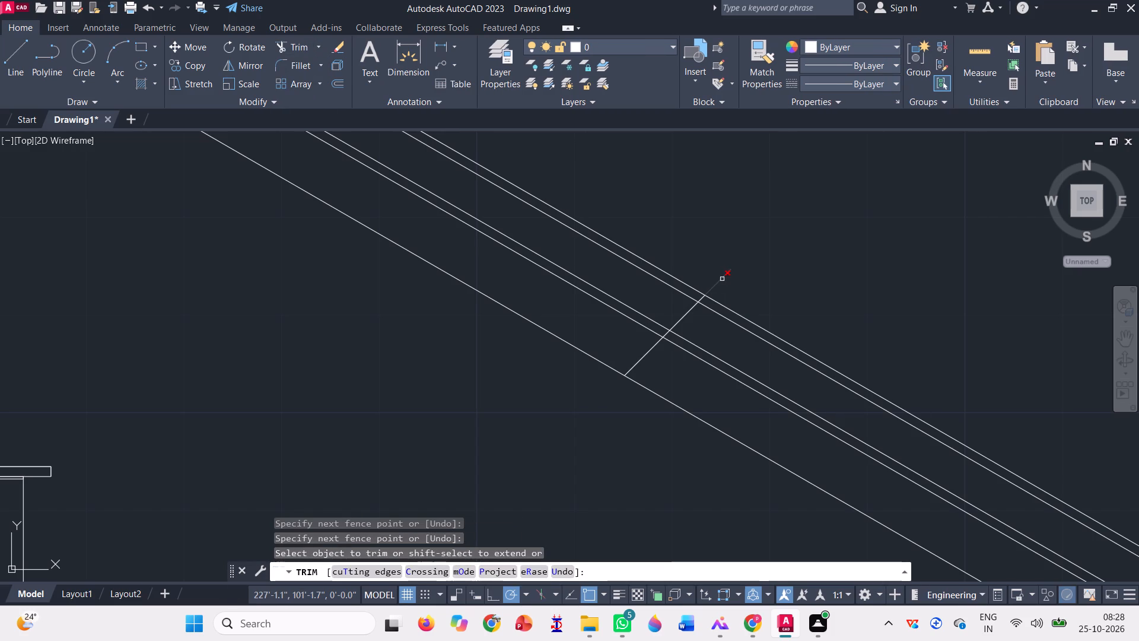
scroll(710, 284, "up", 4)
left_click(691, 292)
left_click(738, 320)
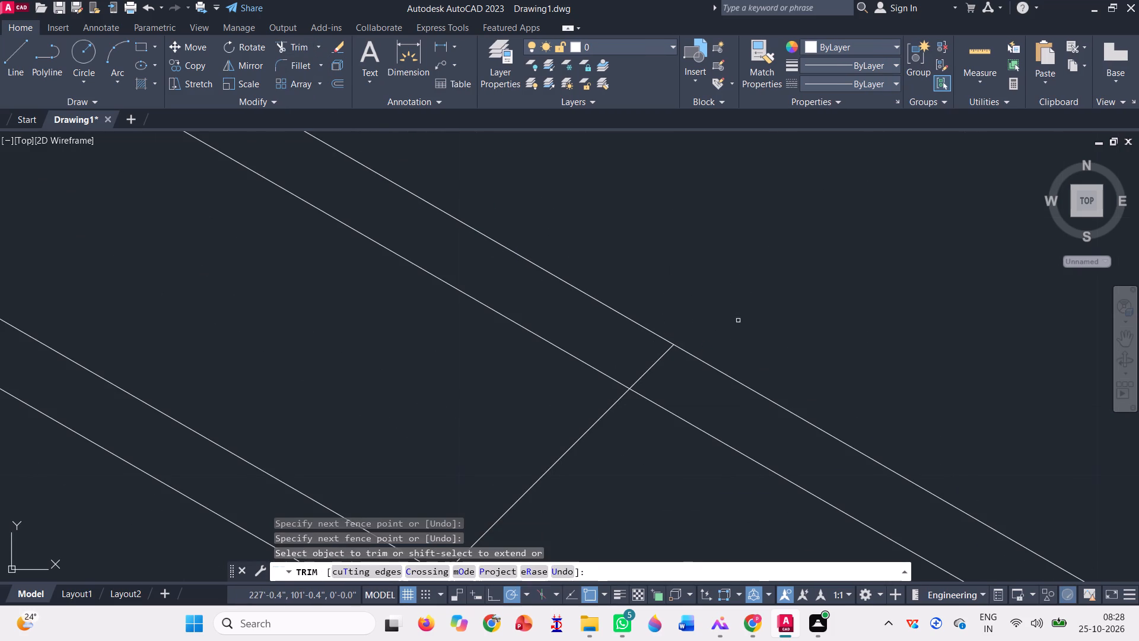
left_click(628, 359)
left_click(663, 377)
scroll(718, 313, "down", 3)
left_click(657, 361)
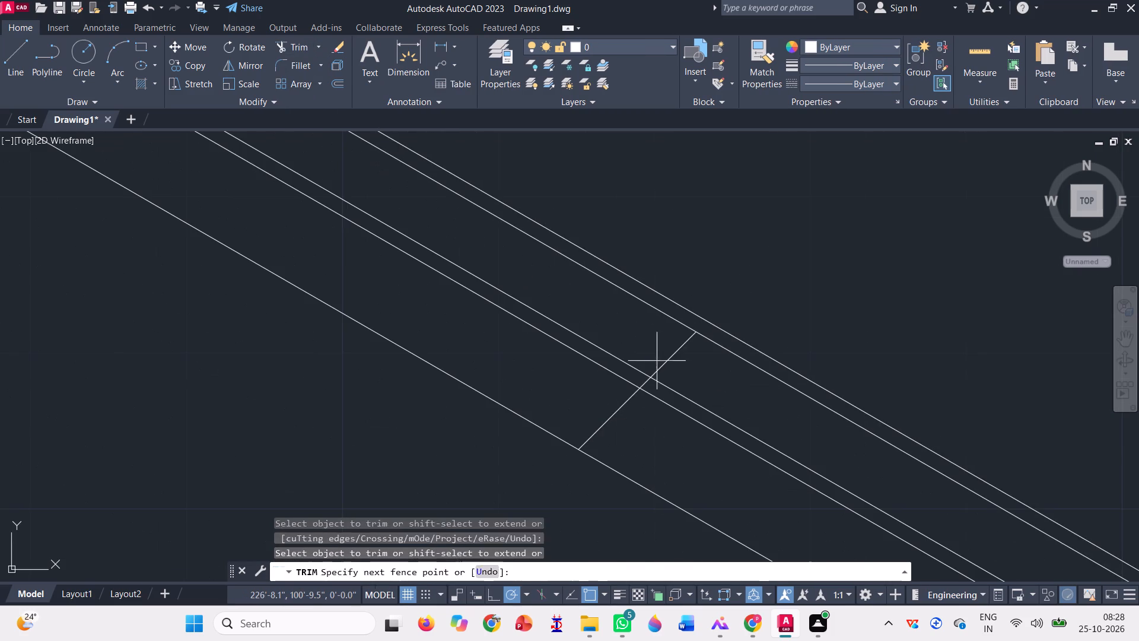
left_click(699, 377)
scroll(636, 373, "up", 3)
left_click(680, 418)
left_click(664, 398)
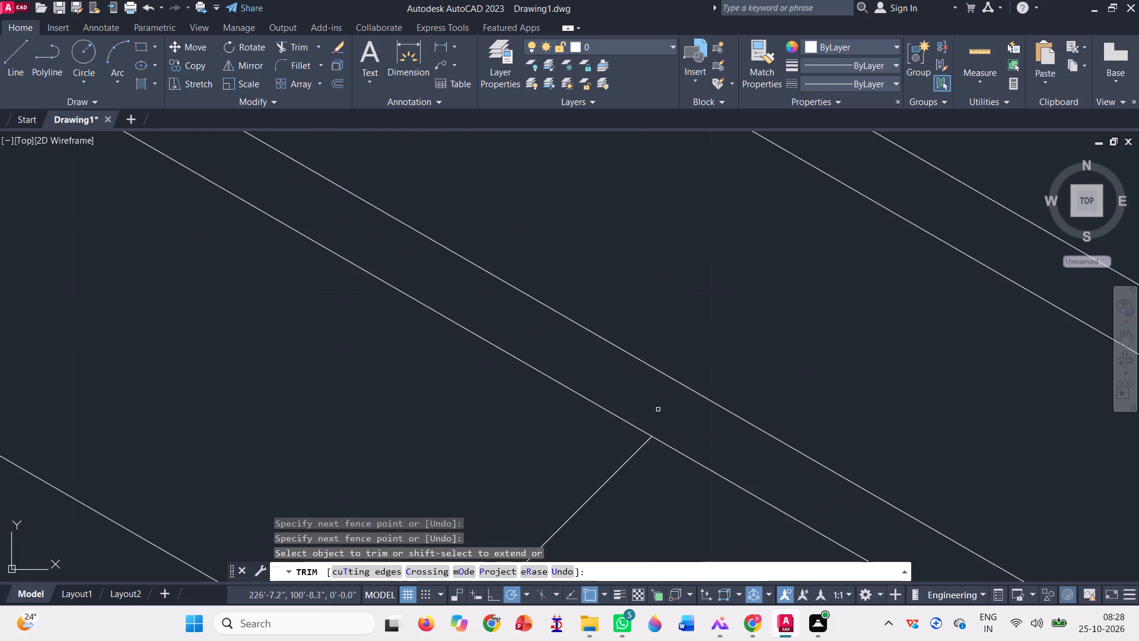
scroll(594, 410, "down", 2)
scroll(471, 410, "down", 2)
key("space")
Draw a short slanted line across the narrow strip from the second to the third sloped line, beside the cross line's upper end.
key("l")
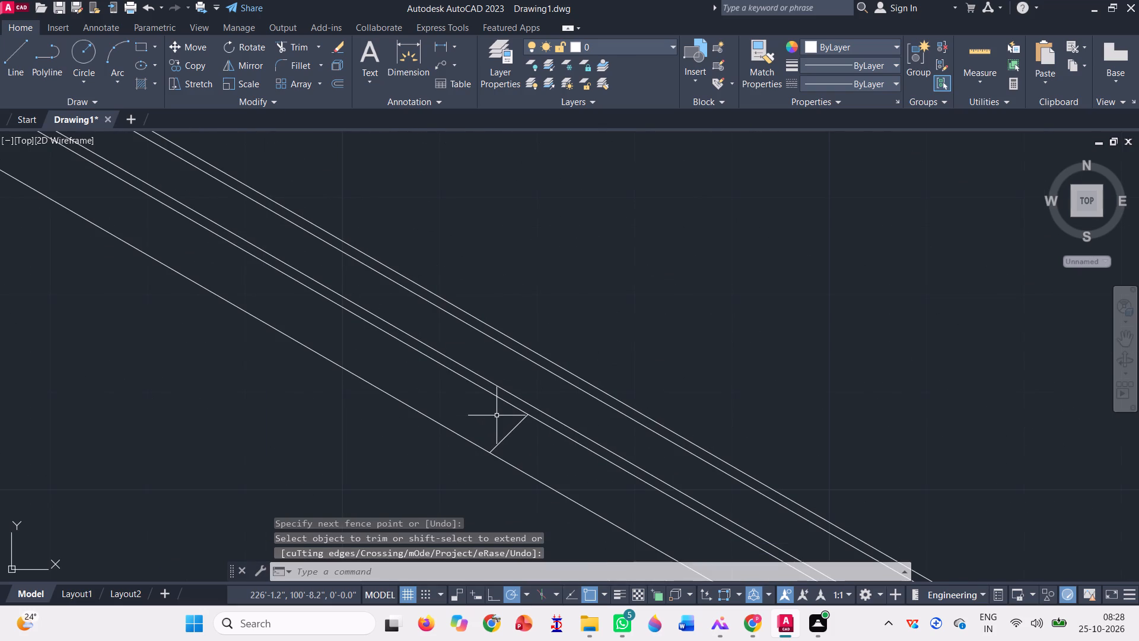
key("Return")
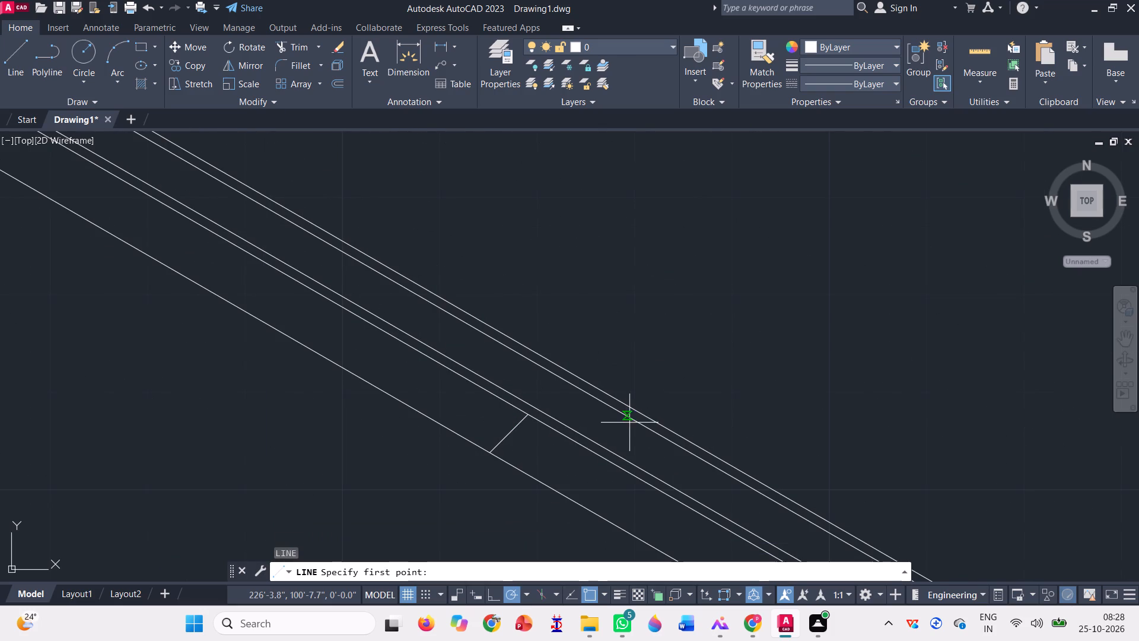
scroll(641, 440, "up", 1)
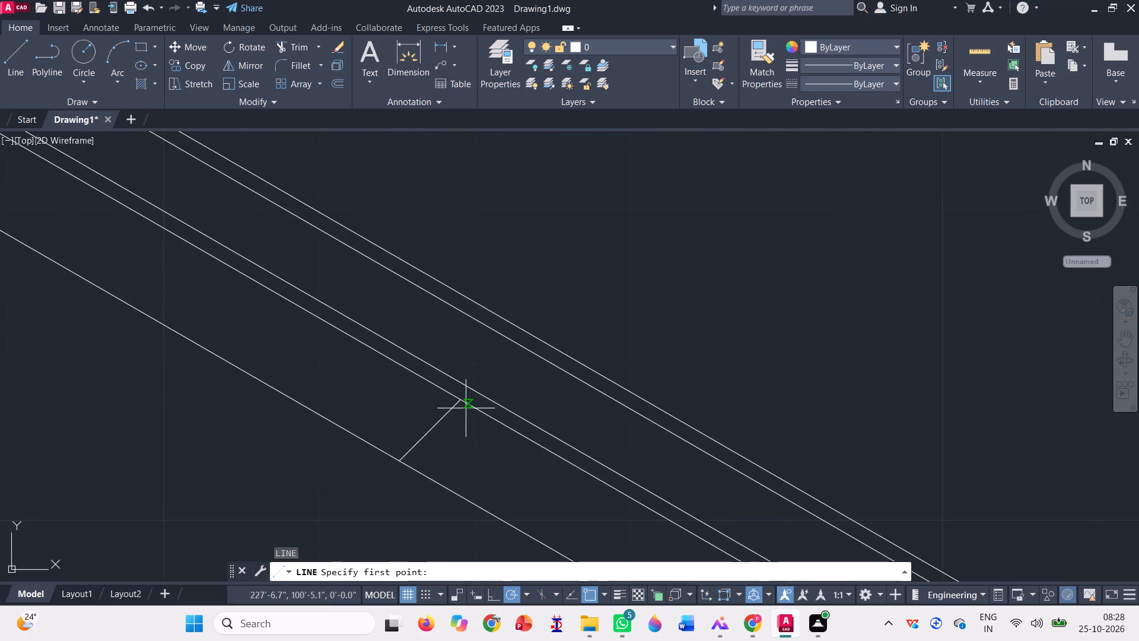
scroll(466, 408, "up", 2)
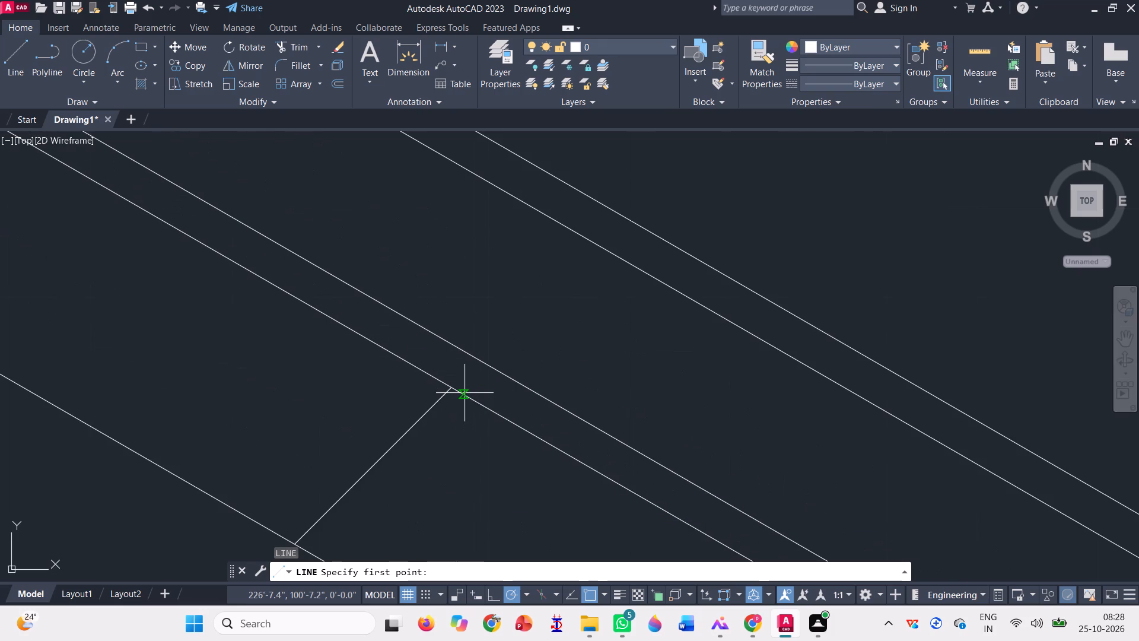
scroll(469, 402, "up", 3)
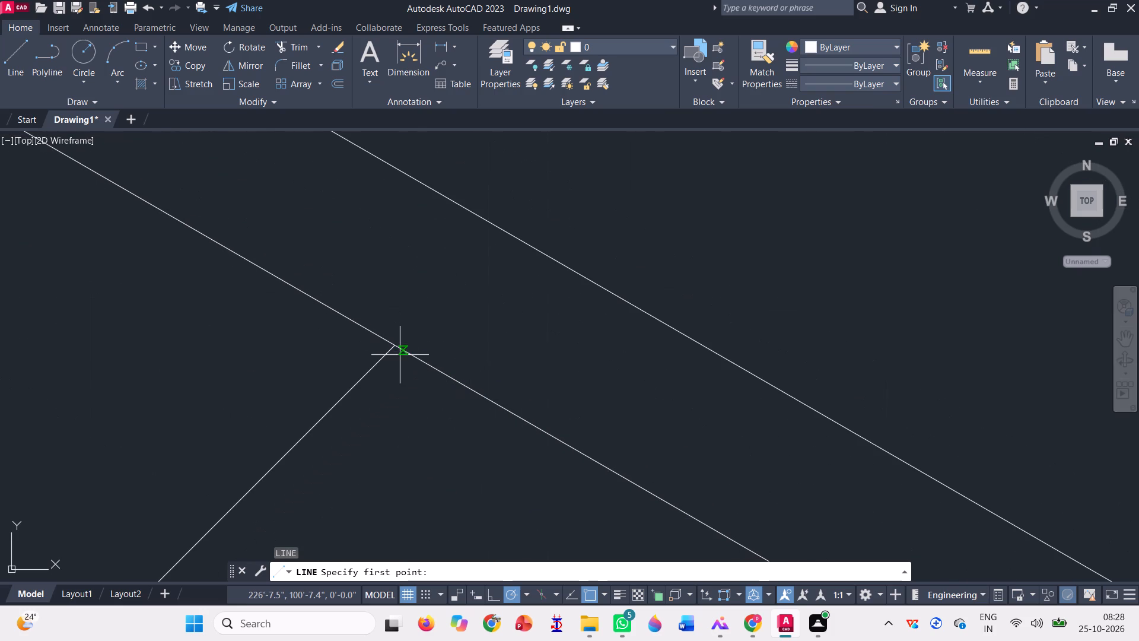
left_click(403, 354)
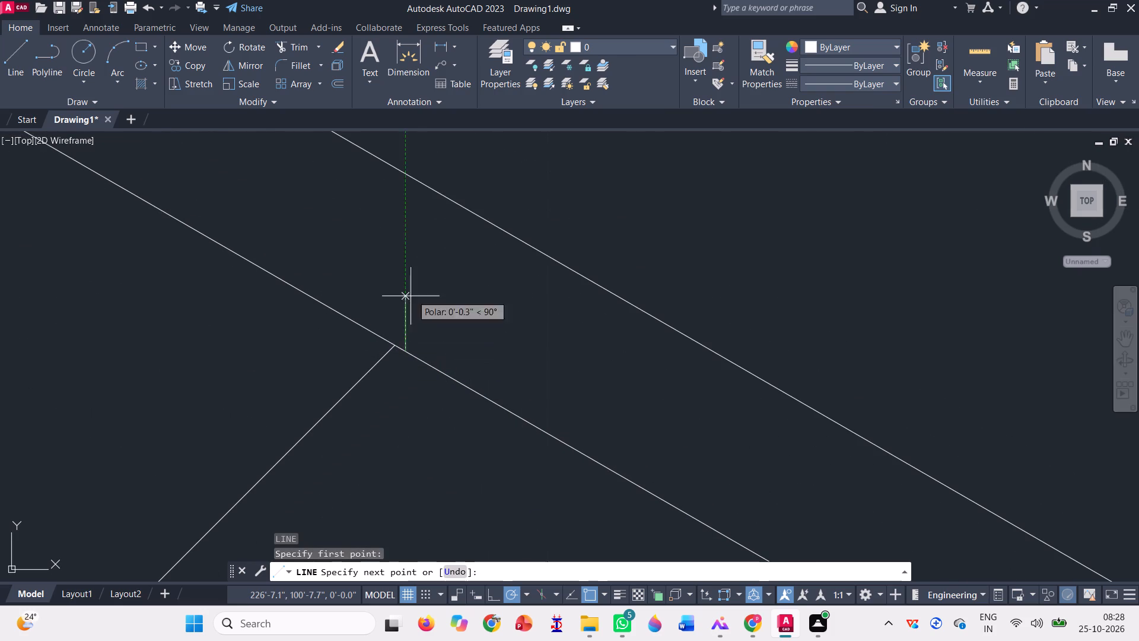
left_click(471, 217)
scroll(468, 353, "down", 2)
scroll(361, 406, "down", 1)
key("space")
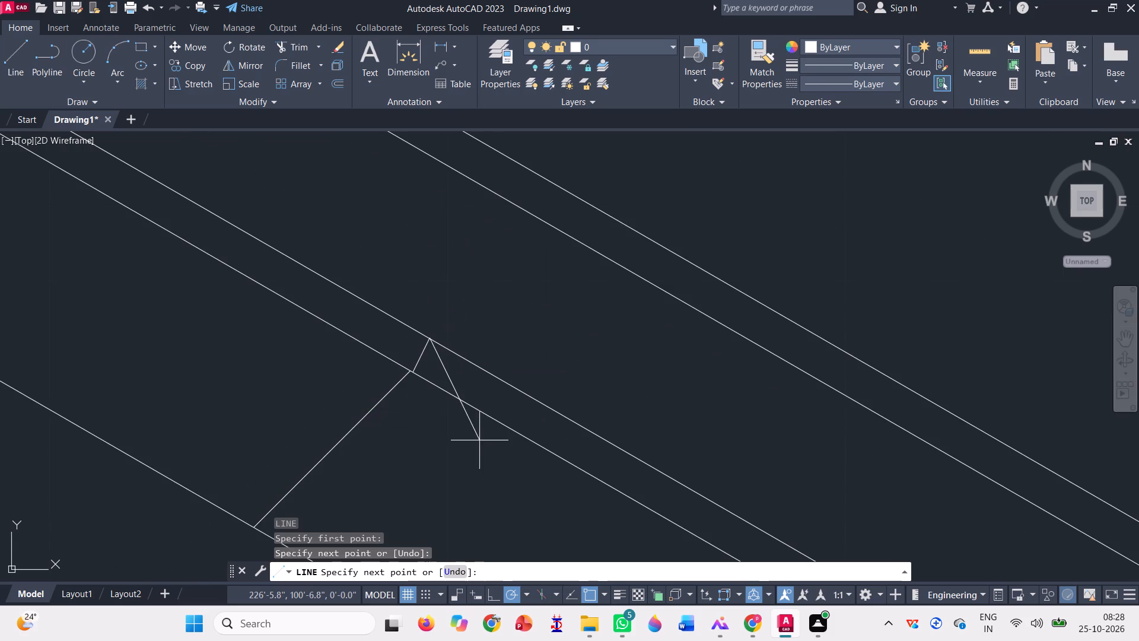
Draw two connected slanted lines from the short line's upper end to the fourth sloped line, then past the fifth, continuing the stepped end.
key("l")
key("Return")
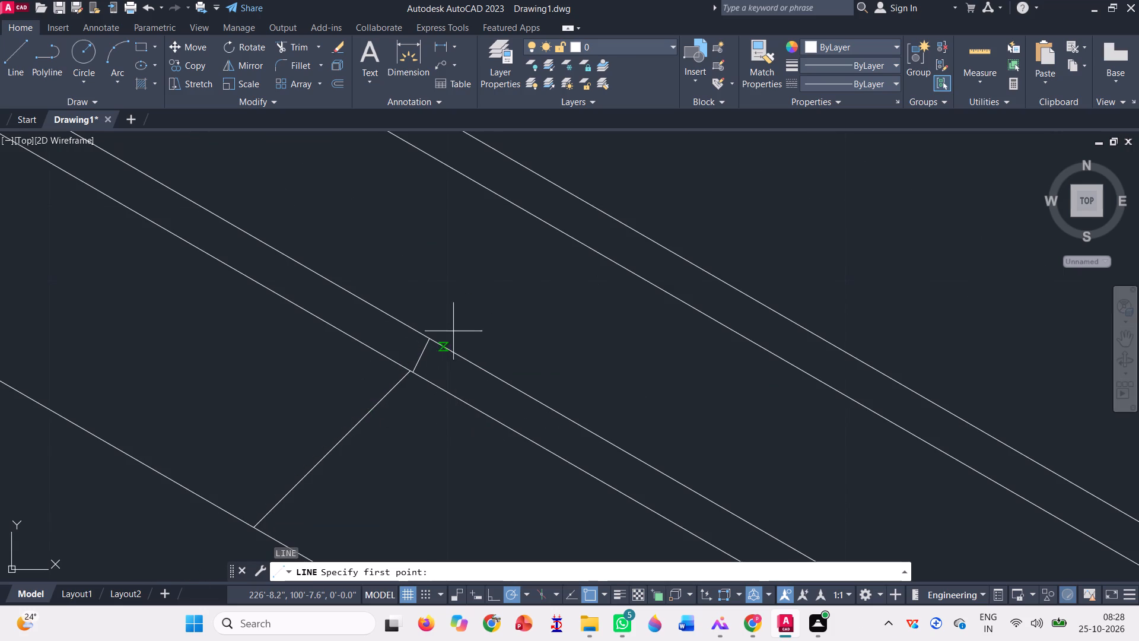
scroll(461, 300, "up", 1)
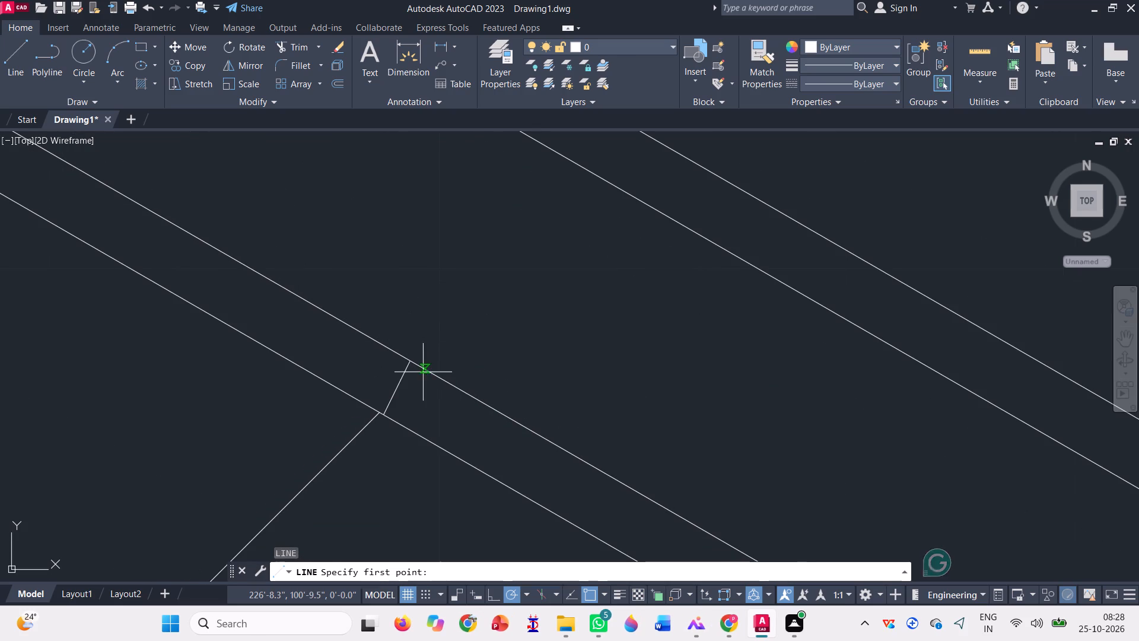
left_click(413, 359)
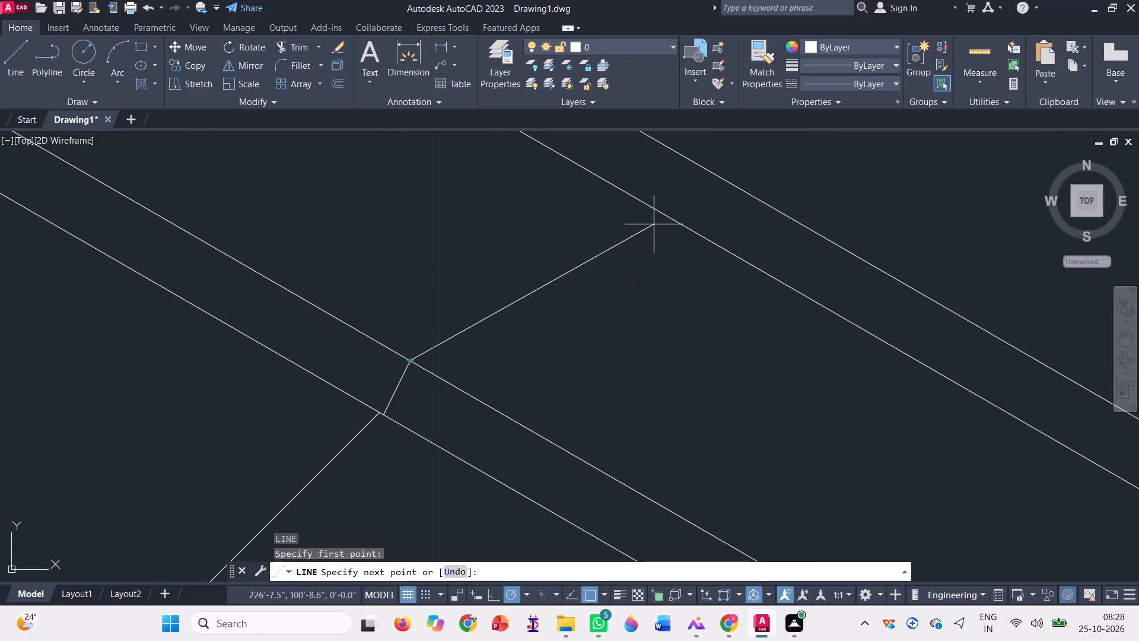
left_click(660, 214)
scroll(604, 266, "down", 1)
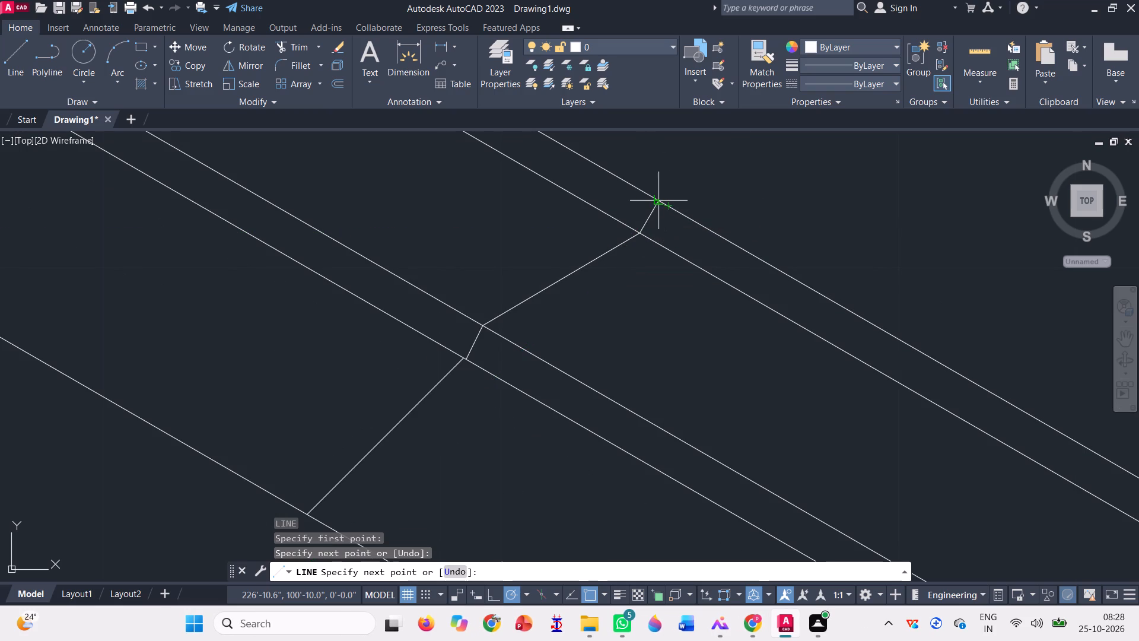
left_click(695, 174)
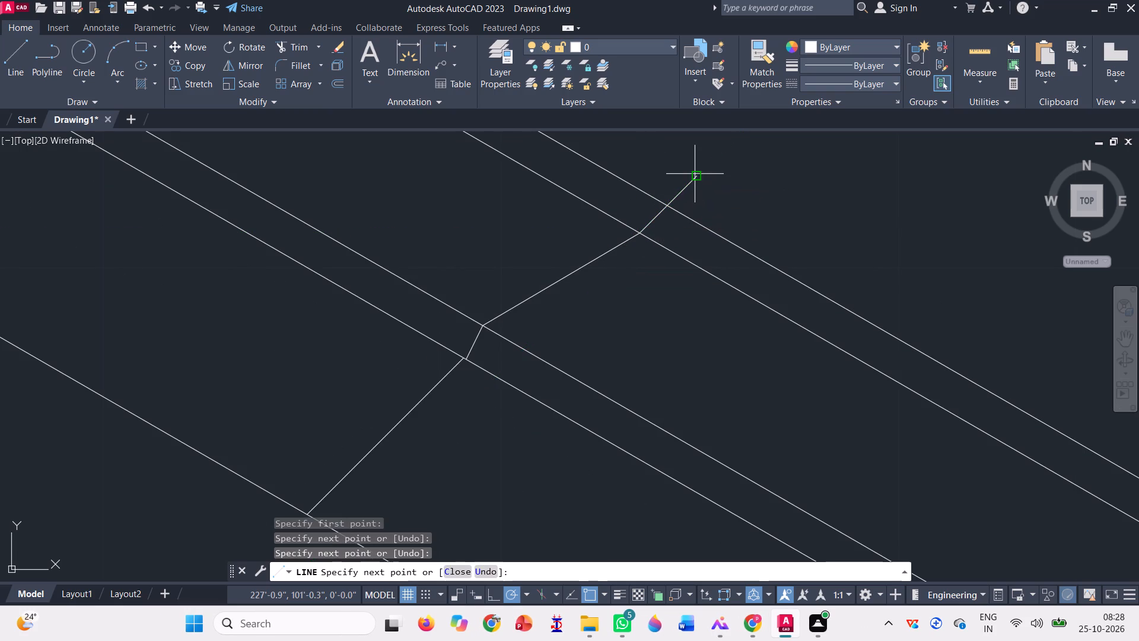
key("space")
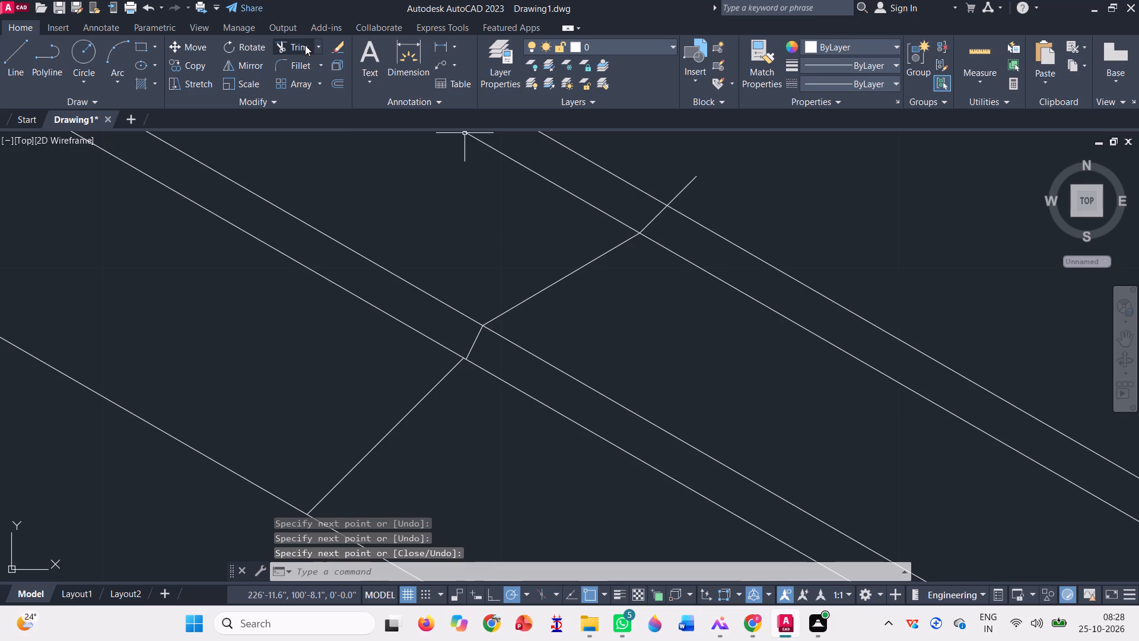
Trim the overshoot above the top sloped line and cut all five sloped lines off beyond the stepped end profile.
left_click(295, 45)
left_click(682, 195)
left_click(668, 178)
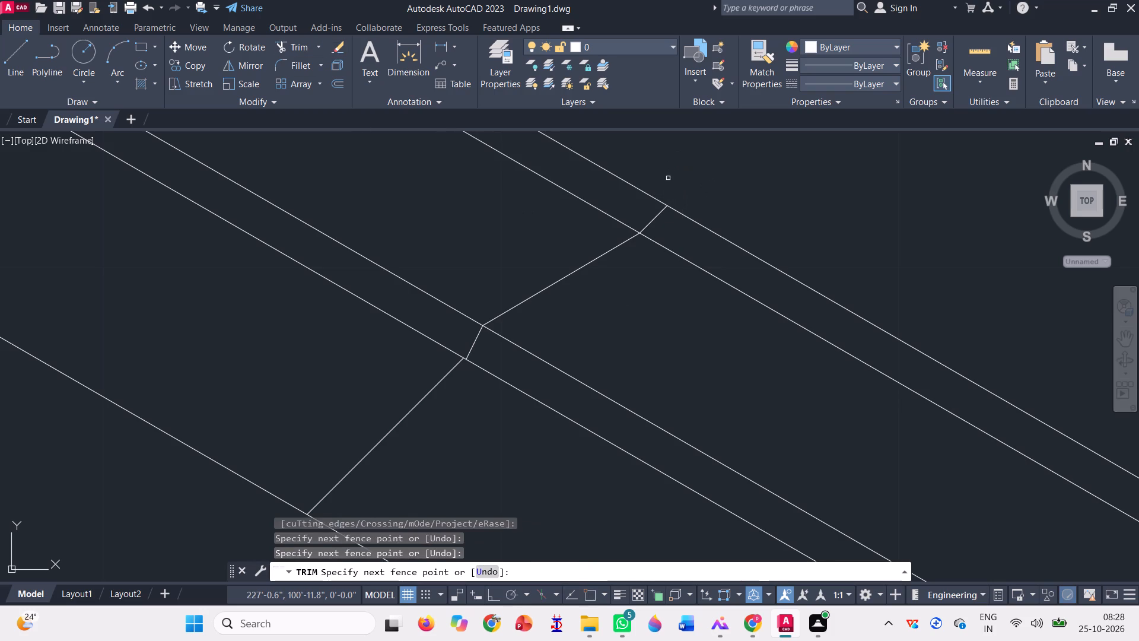
scroll(661, 226, "down", 2)
scroll(584, 278, "down", 2)
left_click(594, 361)
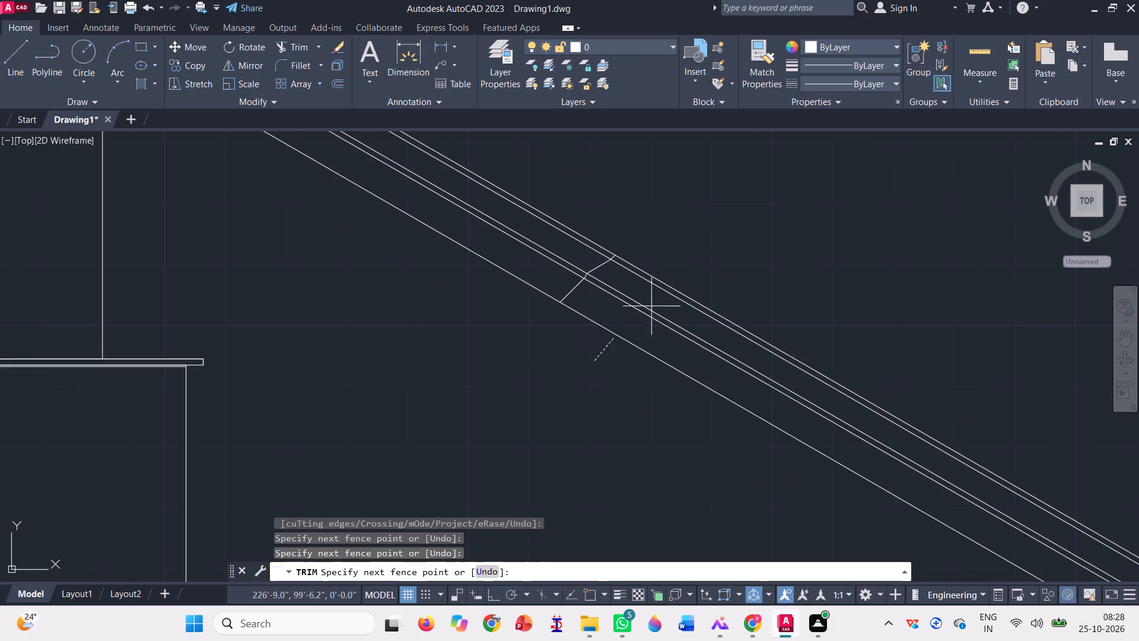
left_click(753, 235)
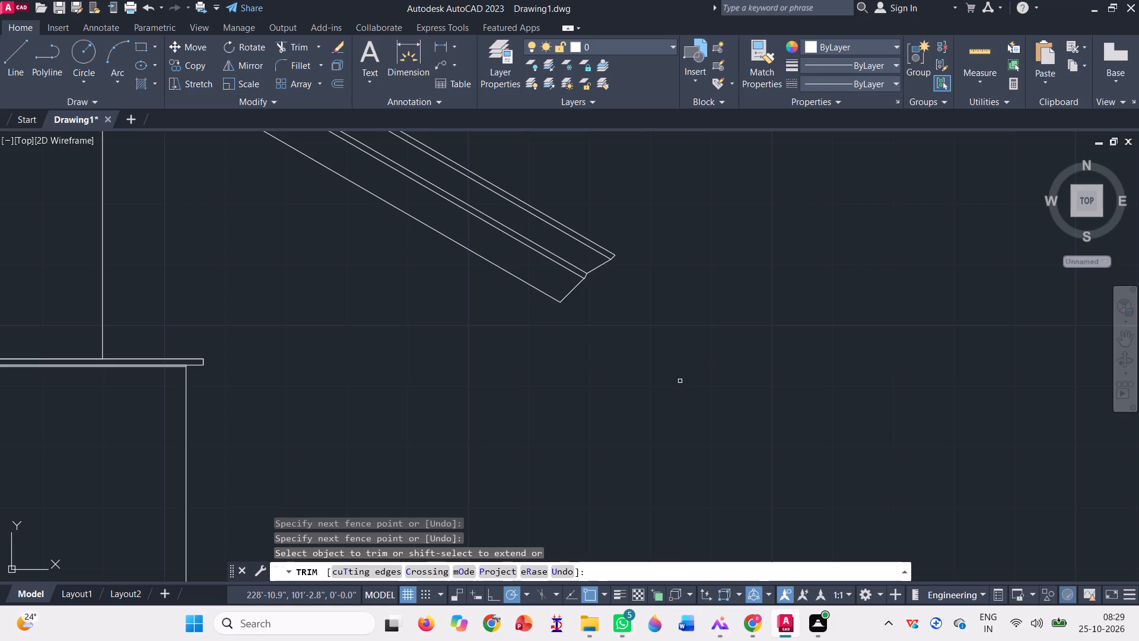
key("Escape")
Draw a vertical line about 8.2" long upward from the lowest sloped line's end, crossing the second and third sloped lines.
key("l")
key("Return")
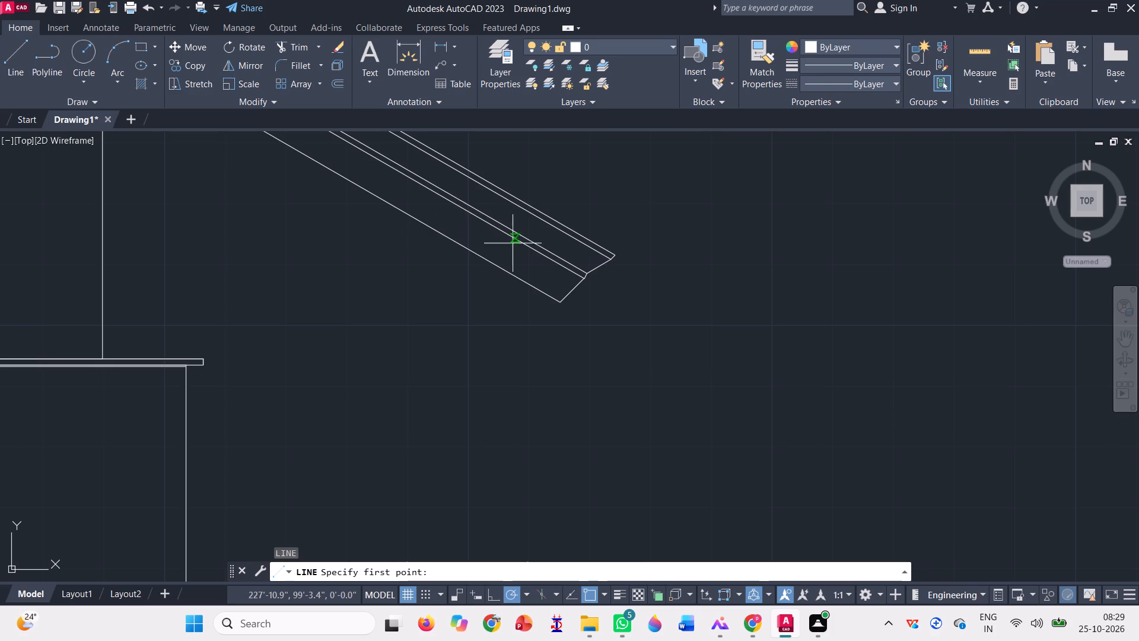
scroll(556, 269, "up", 2)
left_click(566, 354)
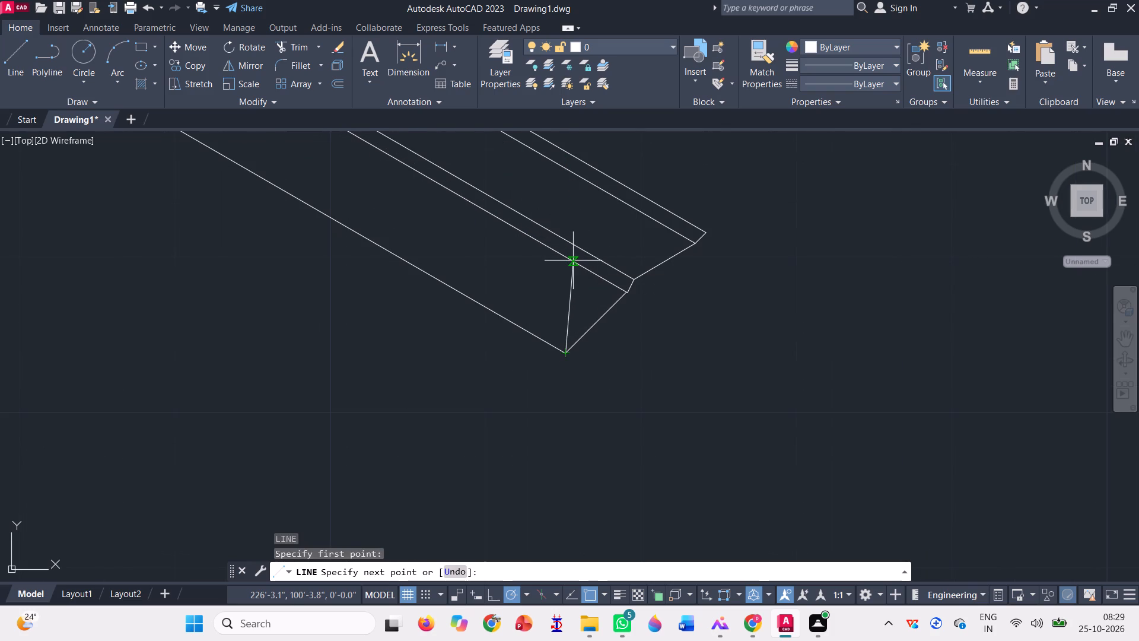
left_click(564, 226)
key("space")
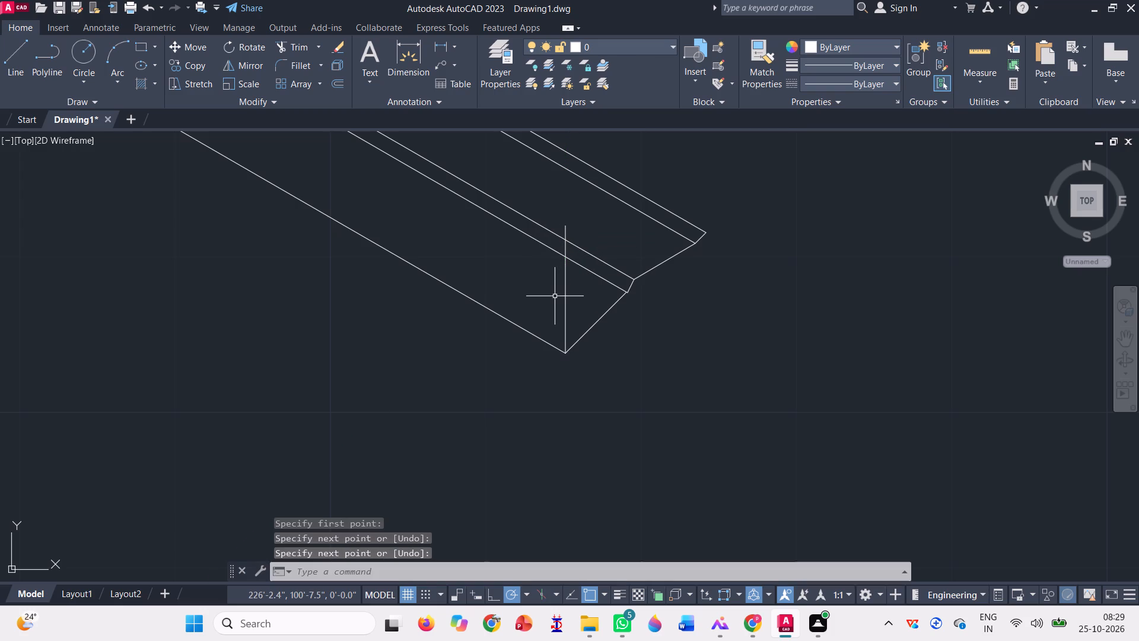
Trim the vertical line back so it spans only from the lowest sloped line to the second one.
left_click(292, 44)
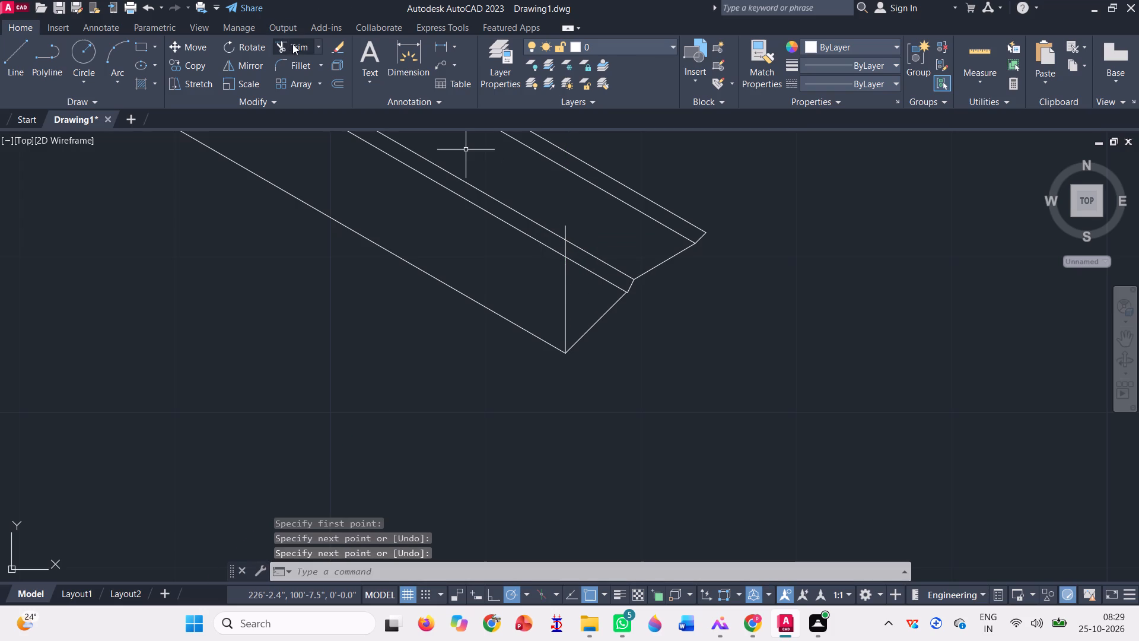
scroll(570, 249, "up", 3)
left_click(555, 221)
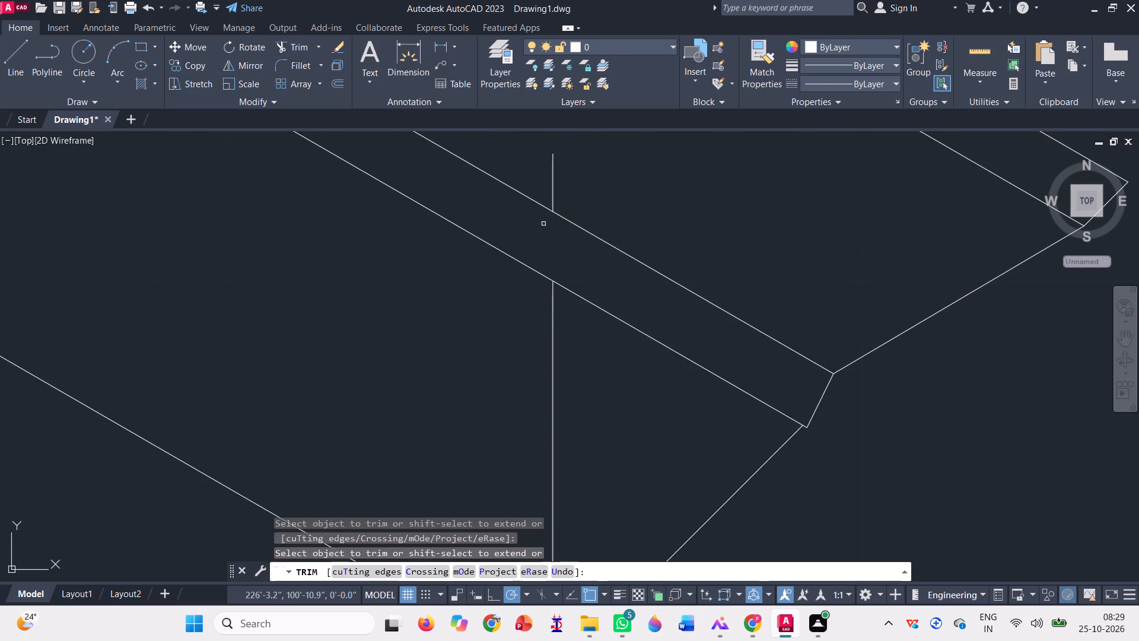
left_click(549, 180)
left_click(571, 184)
scroll(406, 331, "down", 3)
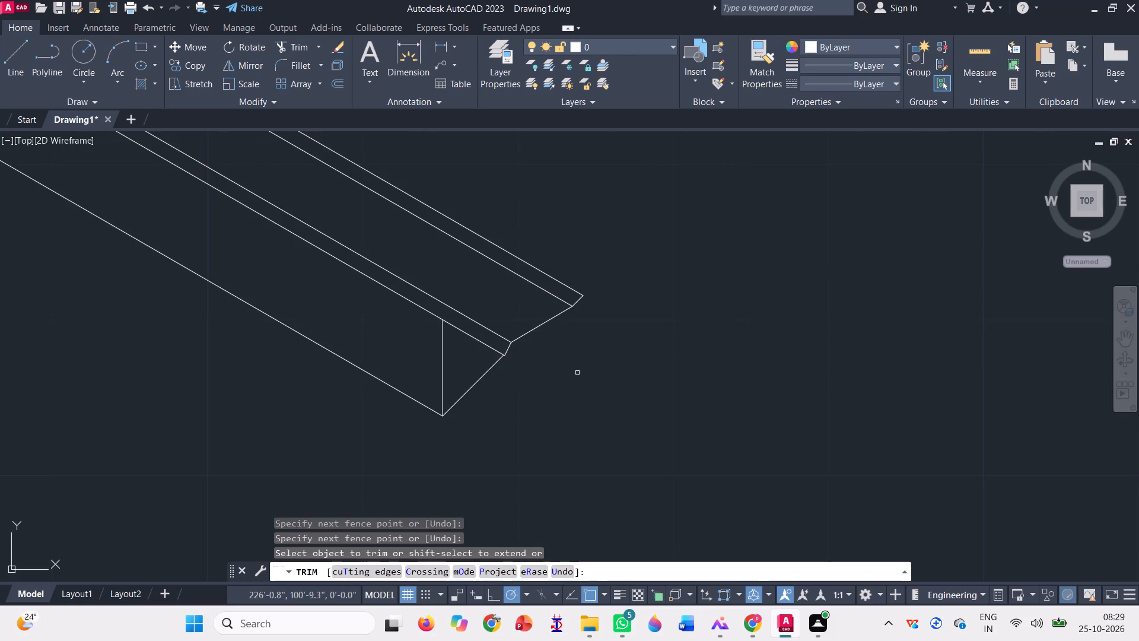
key("space")
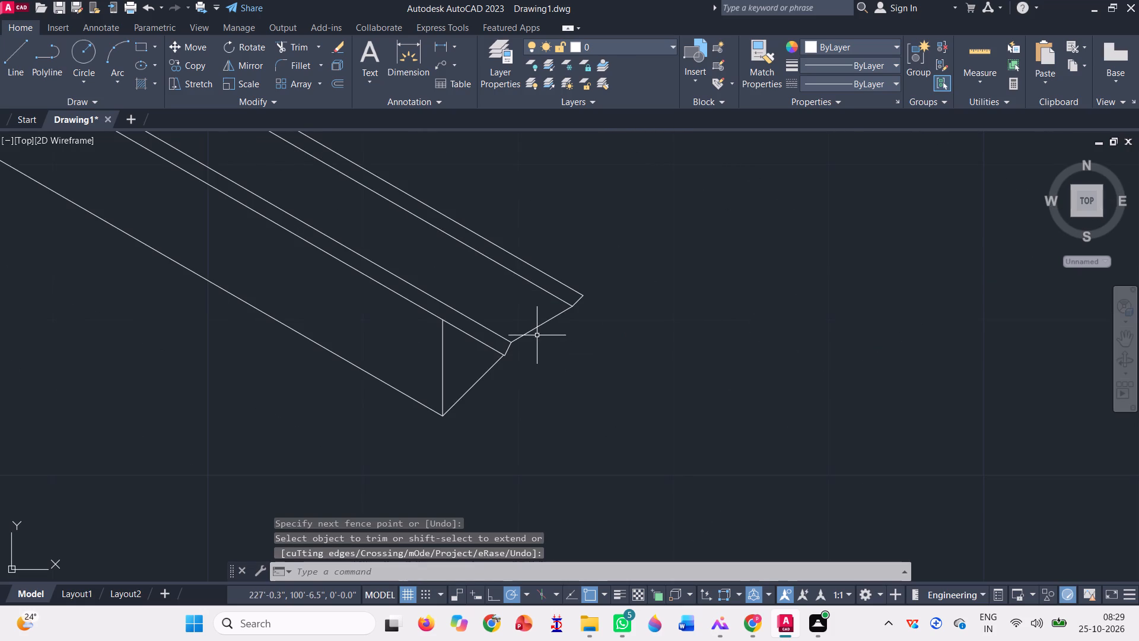
Copy the three upper segments of the stepped end along the second sloped line to beside the vertical line's upper end.
scroll(535, 334, "up", 2)
left_click(547, 332)
left_click(524, 310)
left_click(474, 375)
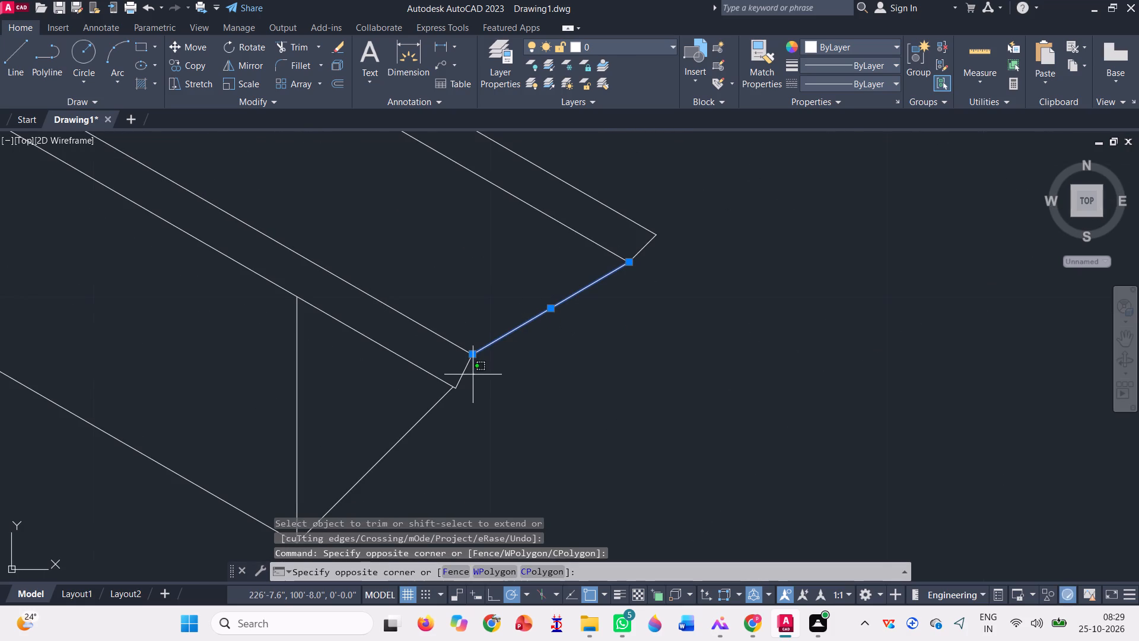
left_click(447, 364)
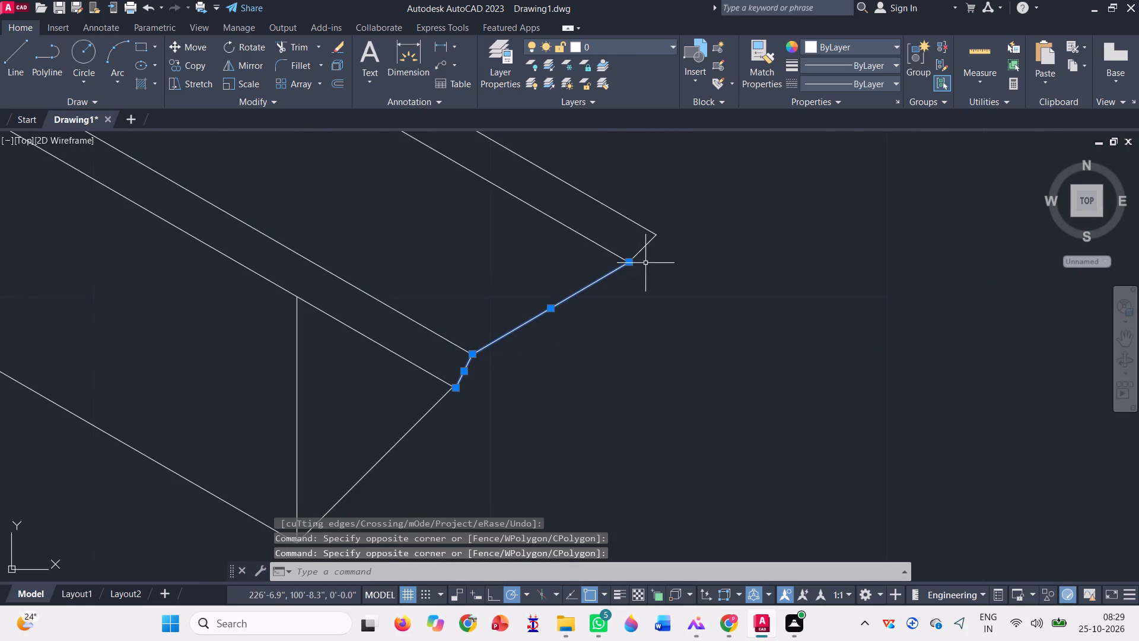
left_click(651, 265)
left_click(639, 241)
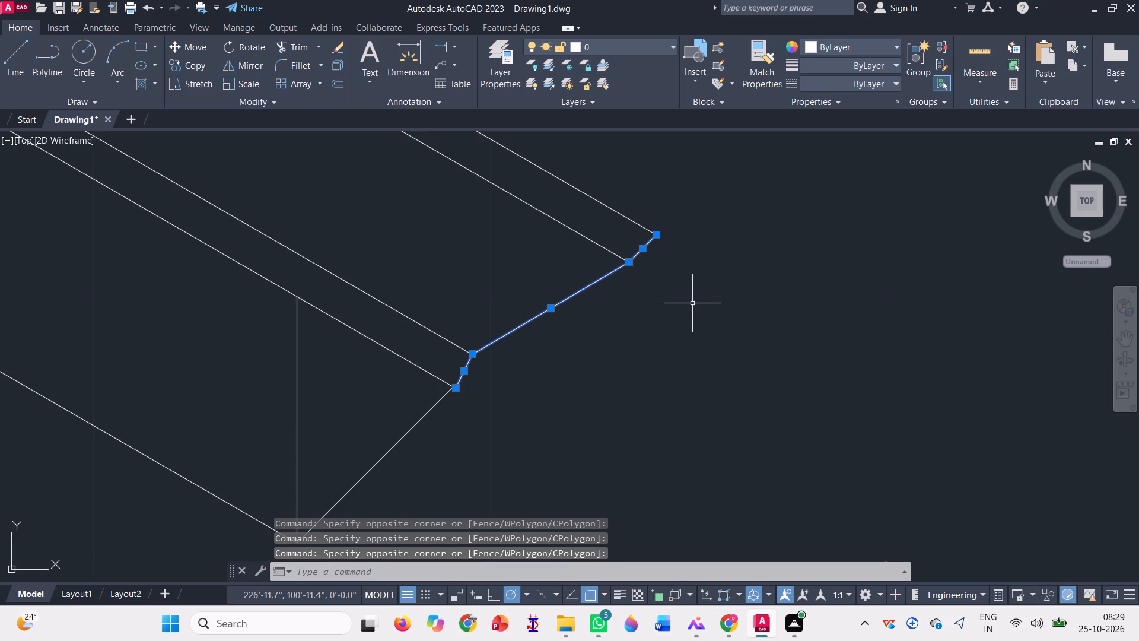
type("co")
key("space")
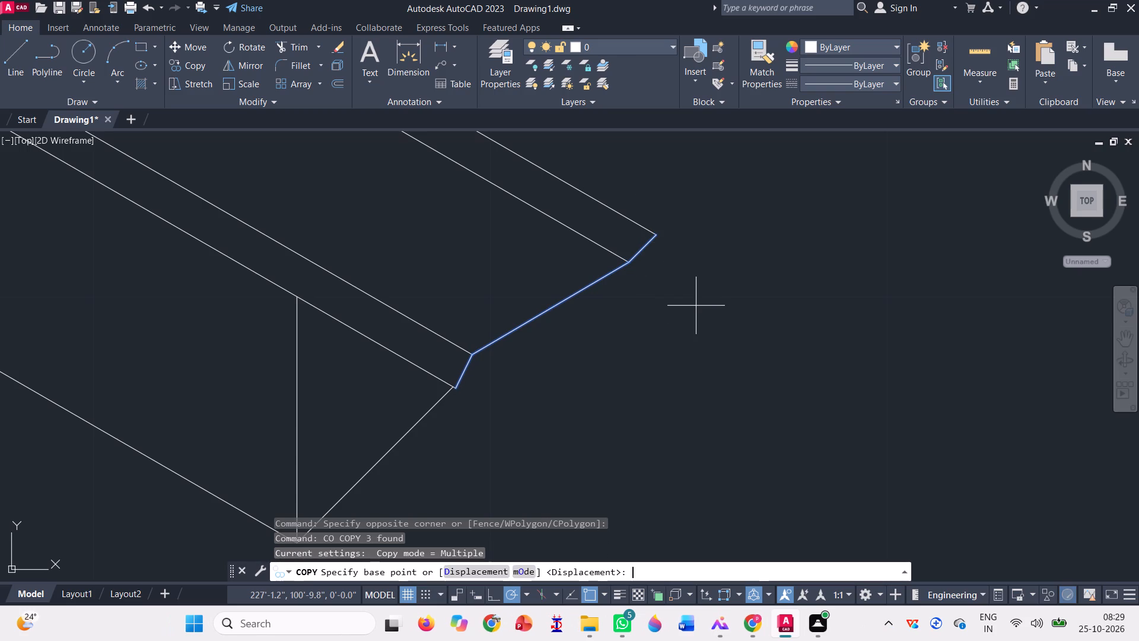
left_click(459, 388)
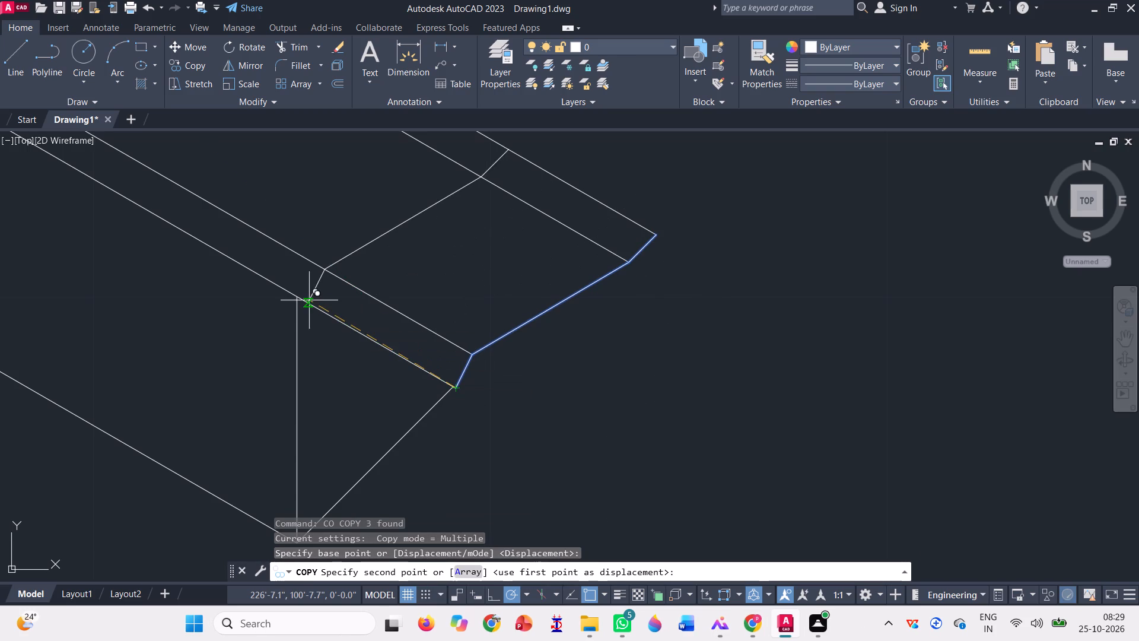
scroll(305, 295, "up", 3)
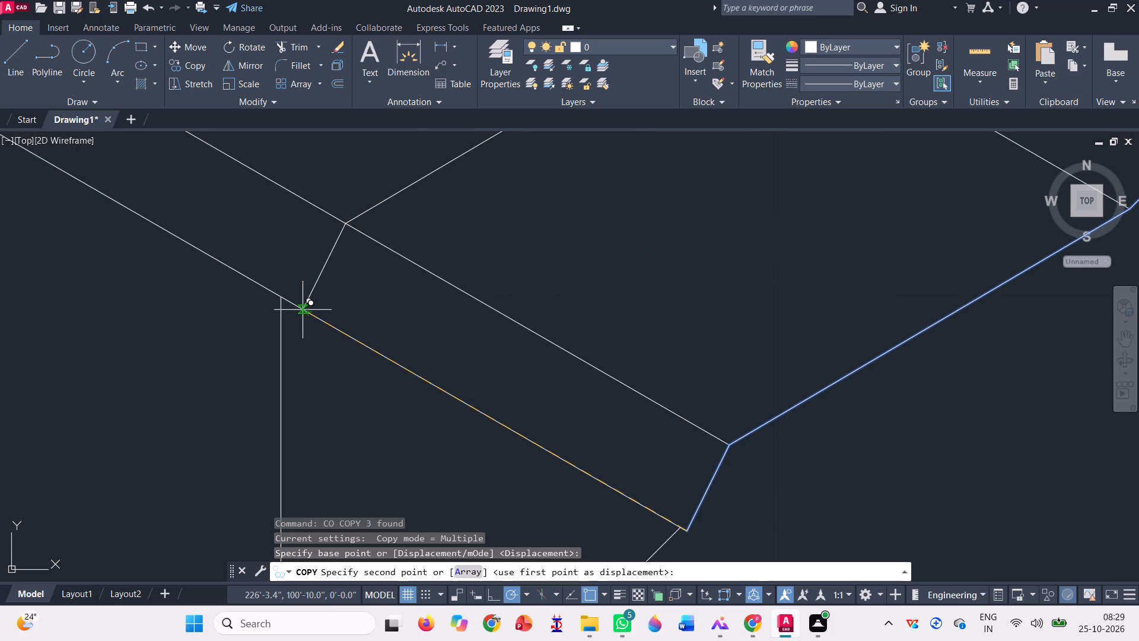
left_click(303, 310)
scroll(362, 320, "down", 3)
key("space")
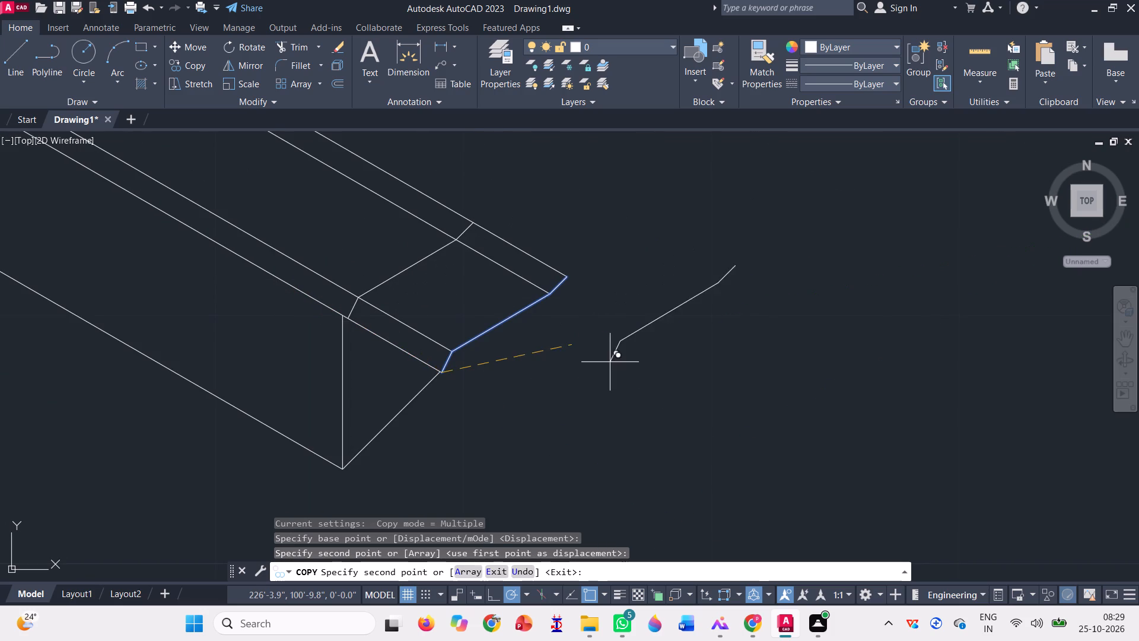
Trim the four upper sloped lines back to the copied end profile and remove the 45-degree line and the original end segments.
left_click(293, 45)
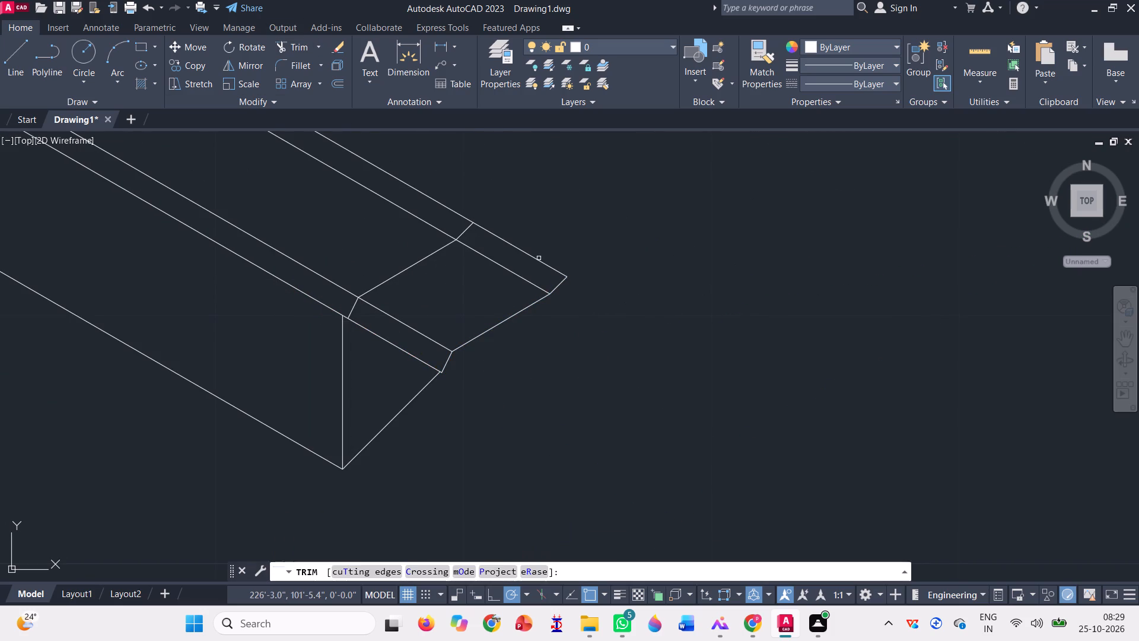
left_click(529, 221)
left_click(402, 426)
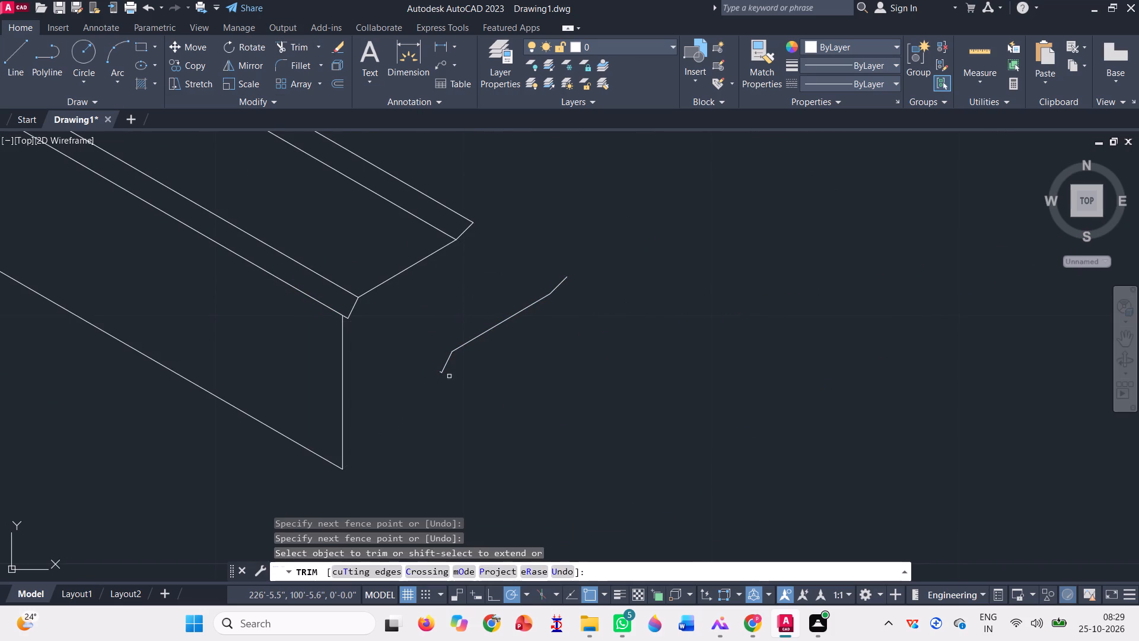
left_click(447, 372)
left_click(429, 363)
left_click(440, 373)
left_click(467, 341)
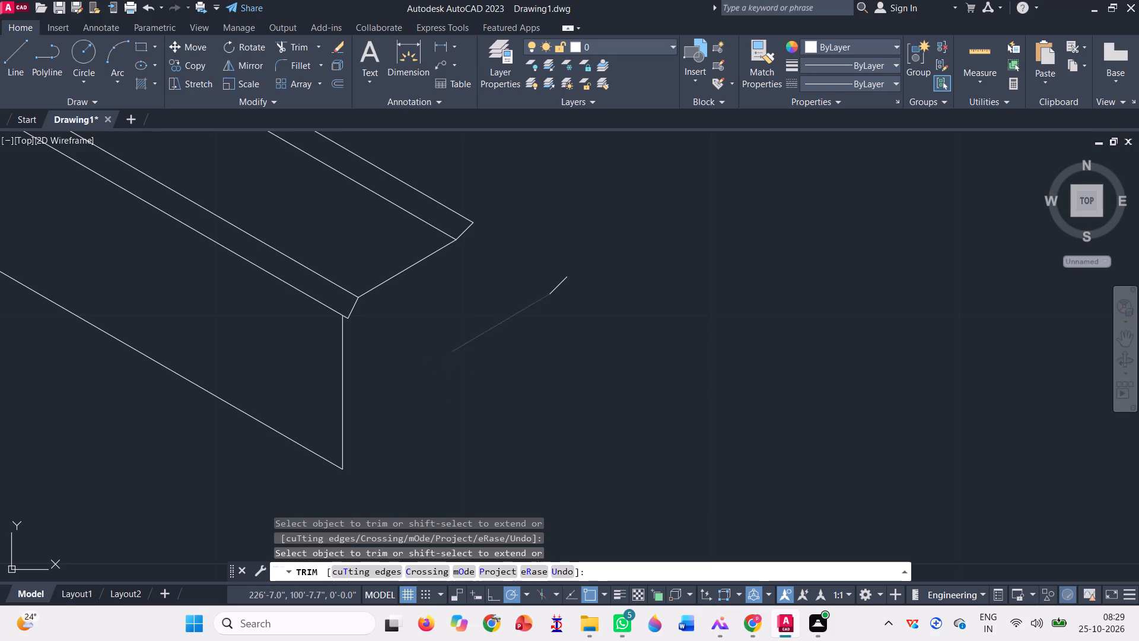
left_click(561, 295)
left_click(558, 277)
scroll(602, 358, "down", 3)
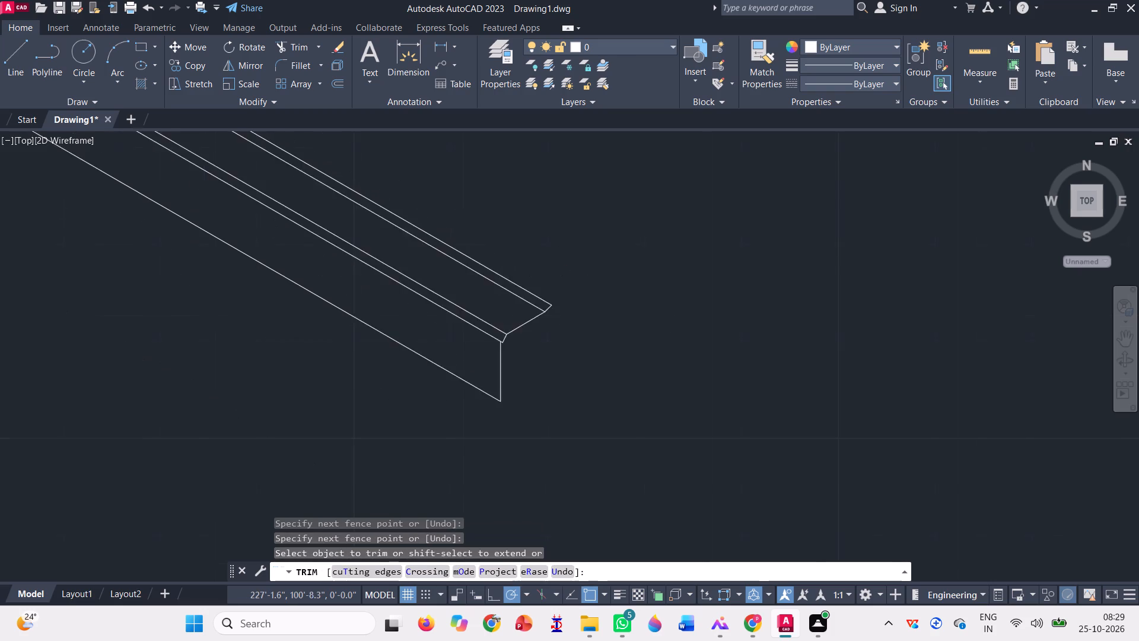
scroll(518, 302, "down", 1)
scroll(453, 352, "down", 1)
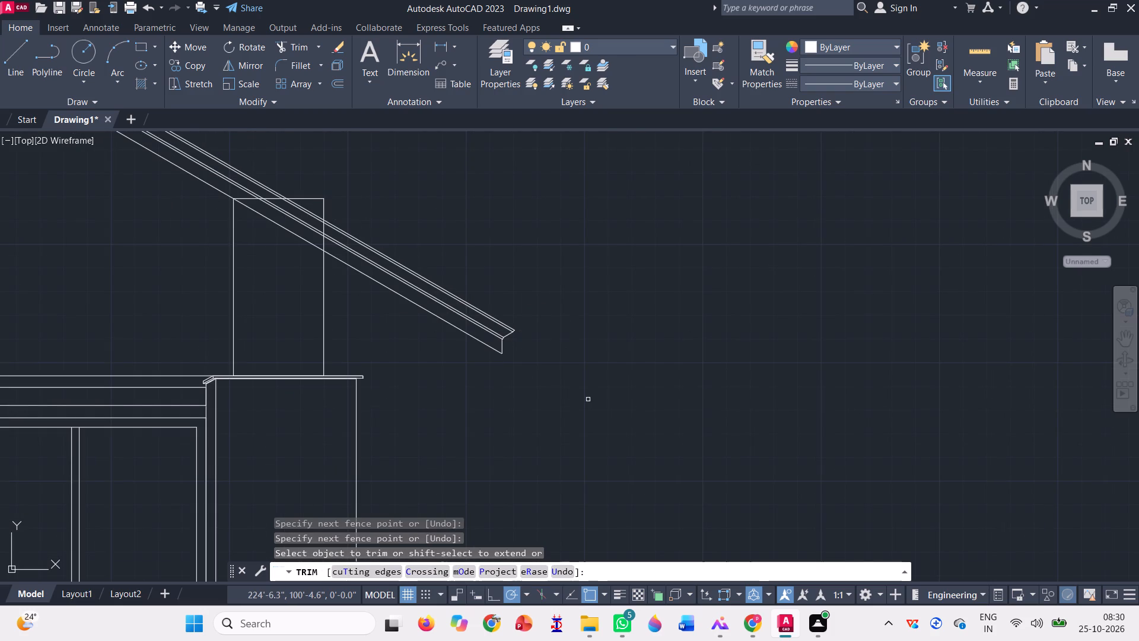
scroll(486, 363, "up", 2)
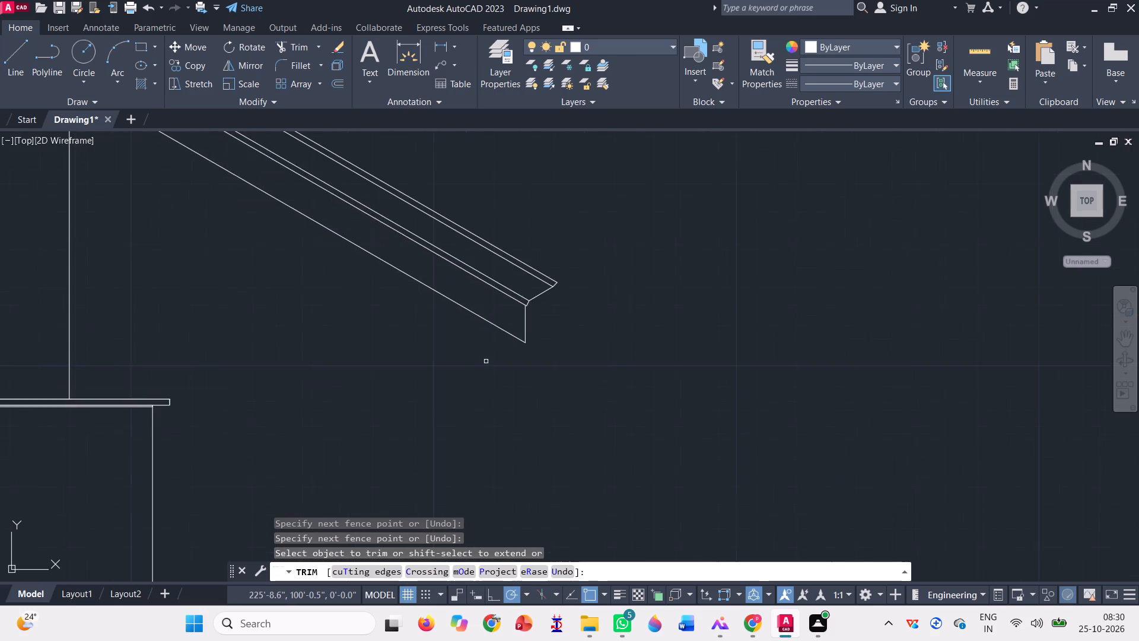
scroll(565, 344, "up", 2)
key("Escape")
Draw a steeper line from the third sloped line's end to the fourth, continued by a short line to the fifth.
key("l")
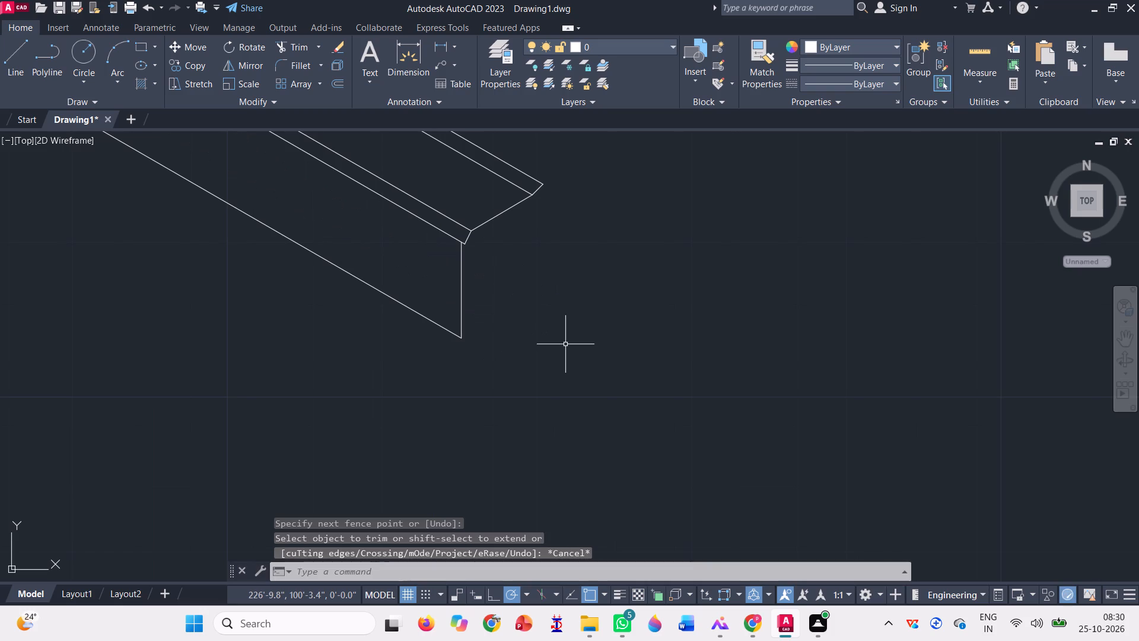
key("Return")
scroll(539, 377, "down", 1)
scroll(491, 270, "up", 3)
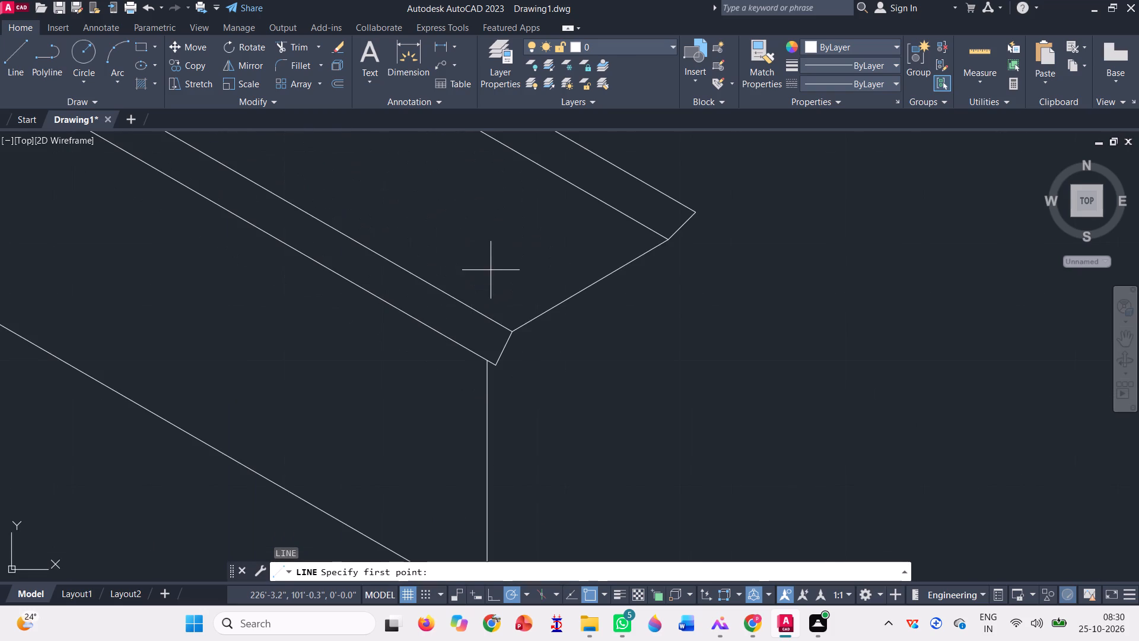
left_click(513, 331)
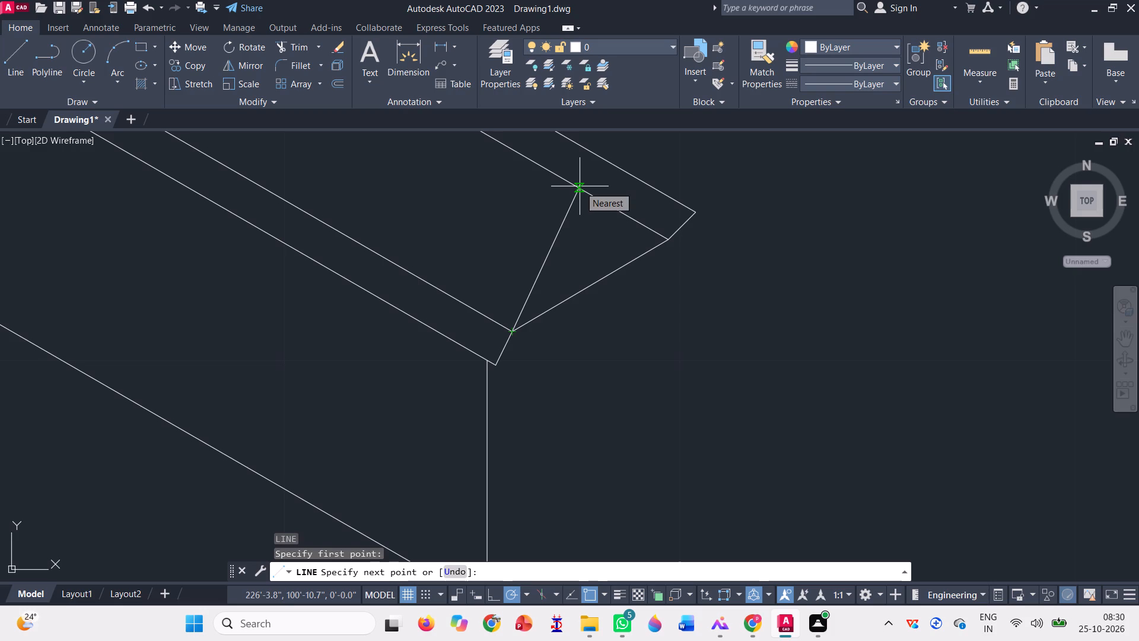
left_click(573, 187)
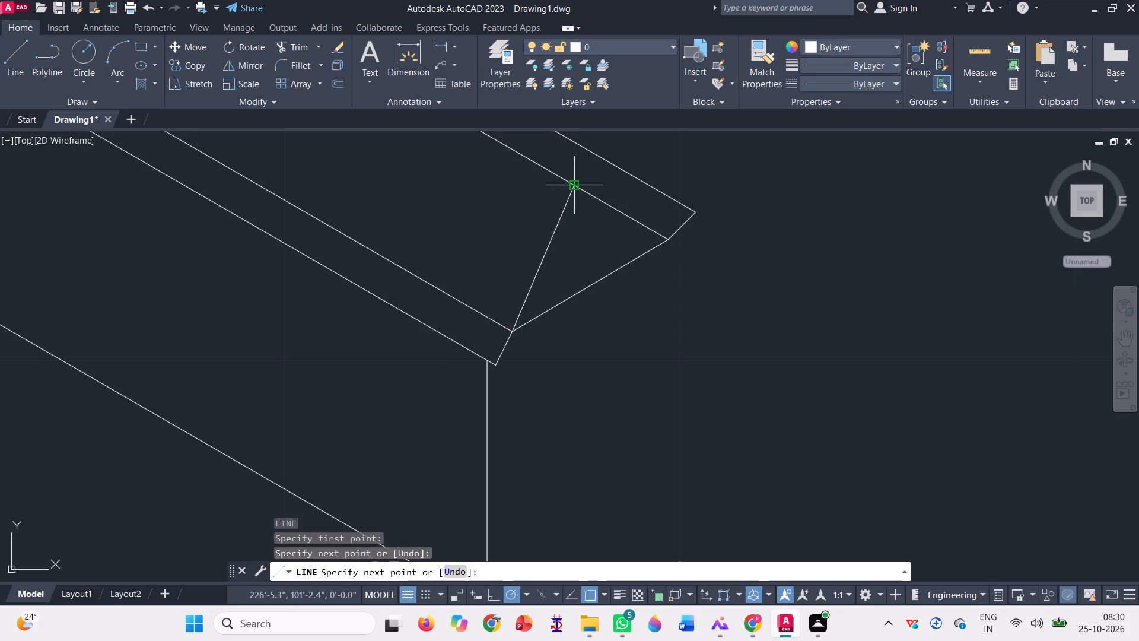
left_click(597, 154)
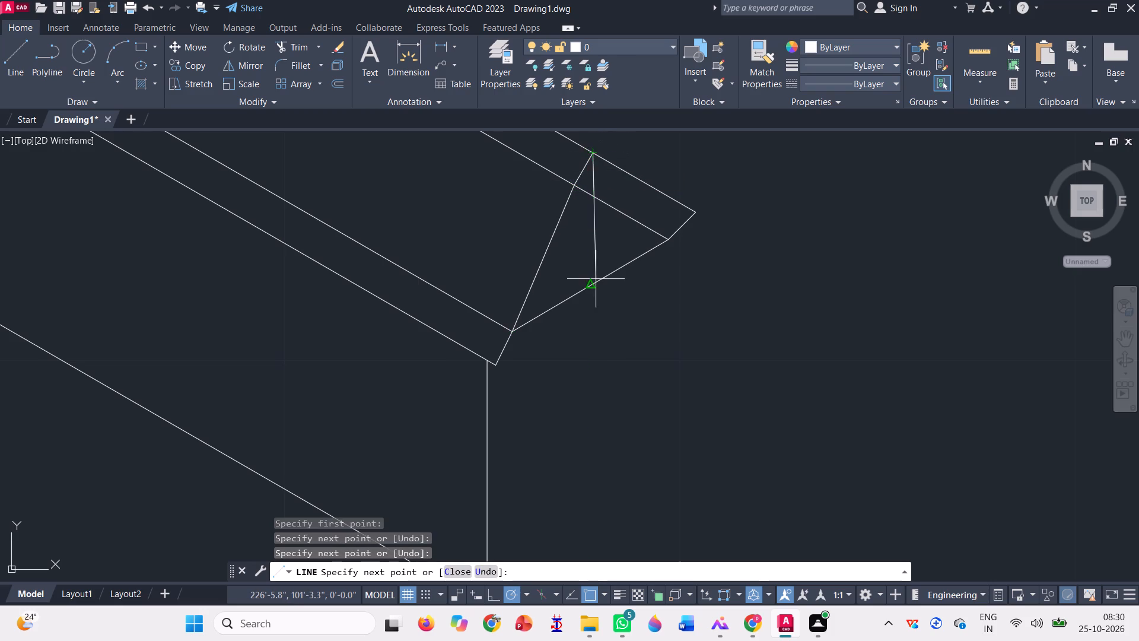
scroll(595, 280, "down", 2)
key("space")
key("space")
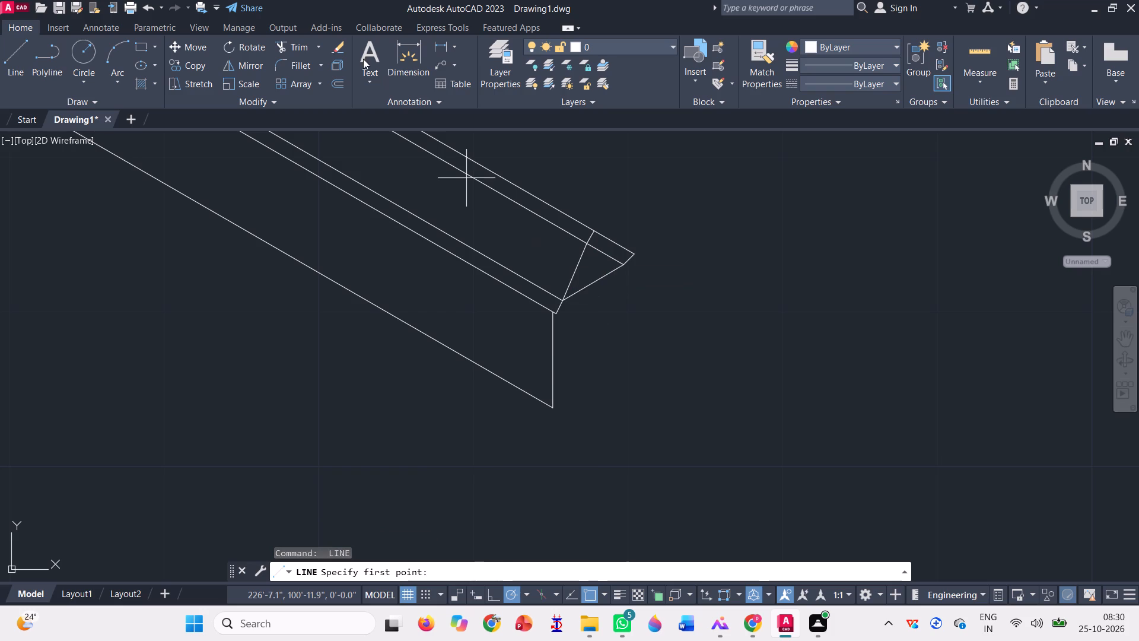
Trim away the shallower end segments and the two top sloped lines beyond the new steeper end.
left_click(287, 42)
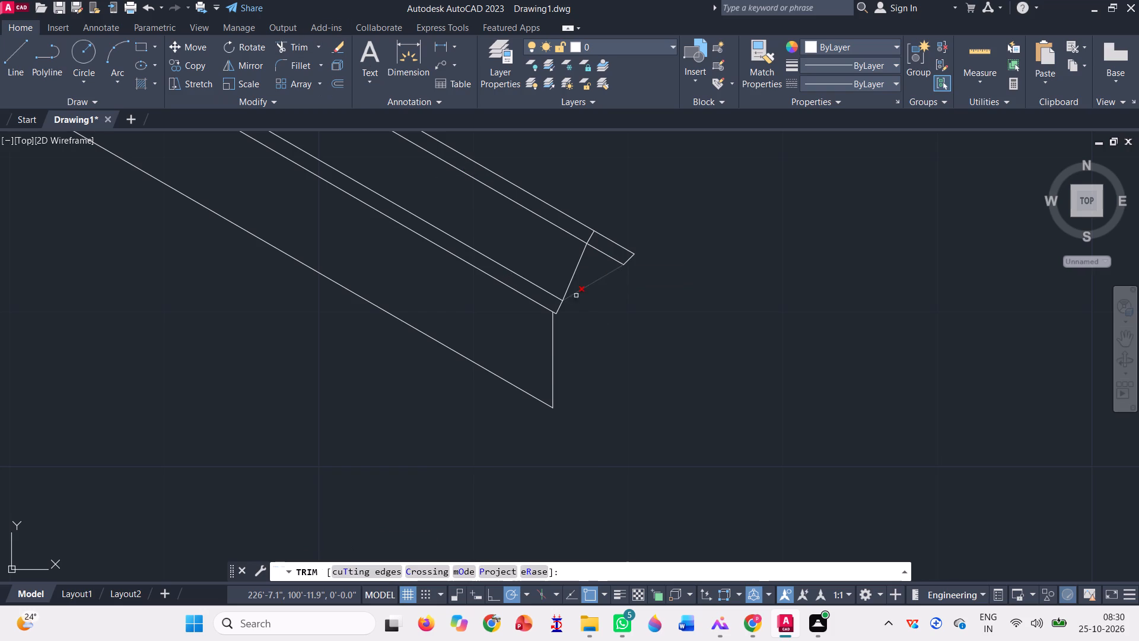
left_click(585, 299)
left_click(624, 232)
left_click(634, 260)
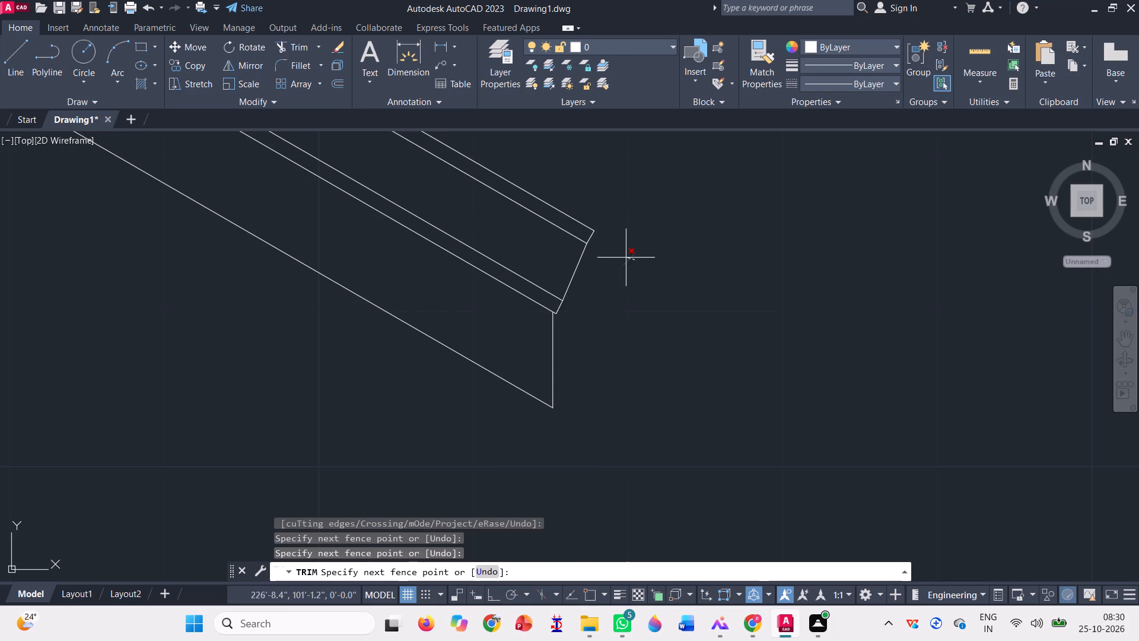
left_click(626, 256)
scroll(599, 309, "down", 5)
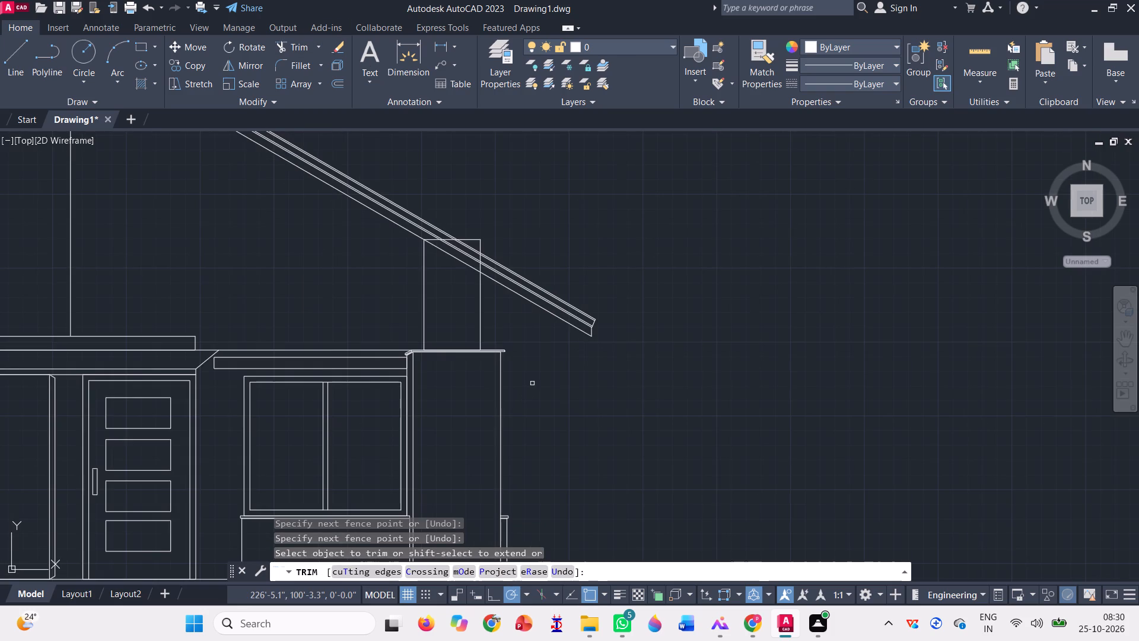
key("space")
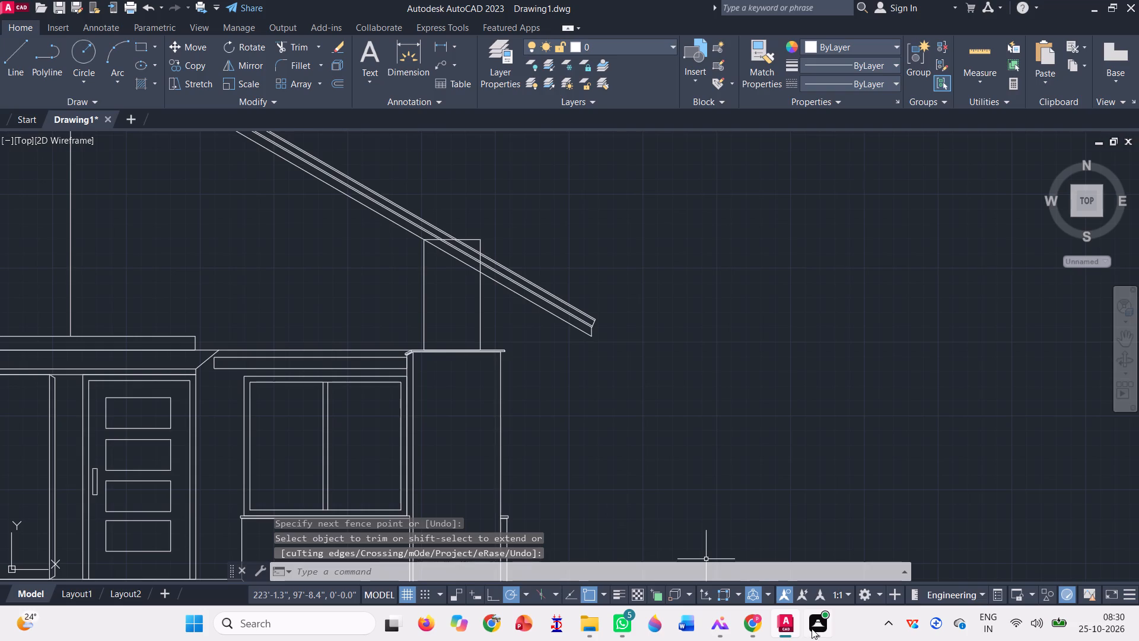
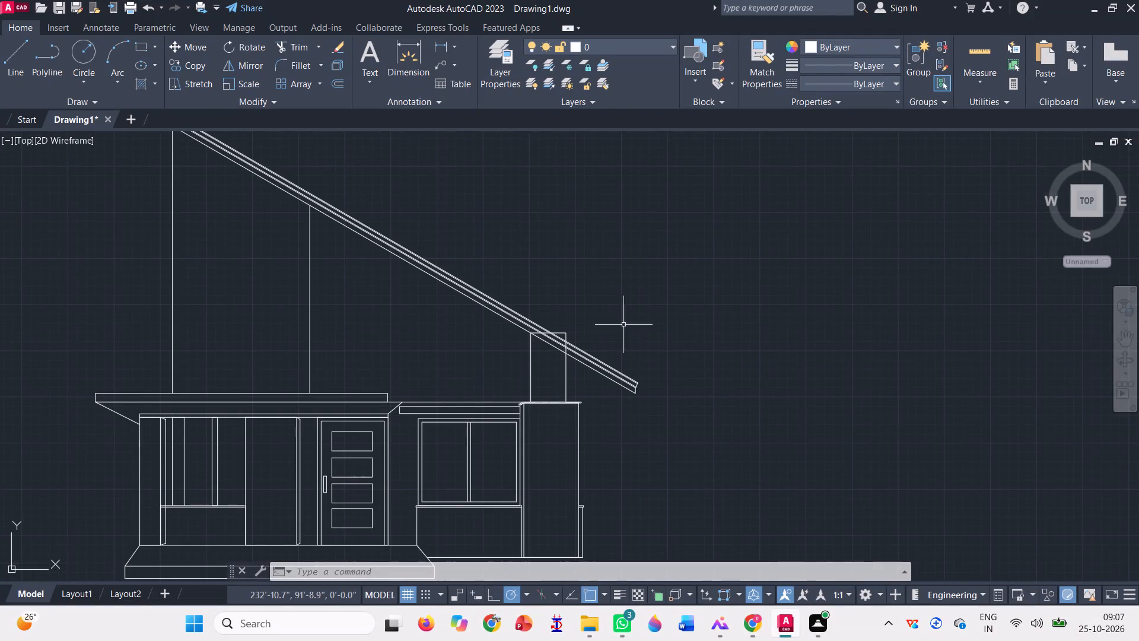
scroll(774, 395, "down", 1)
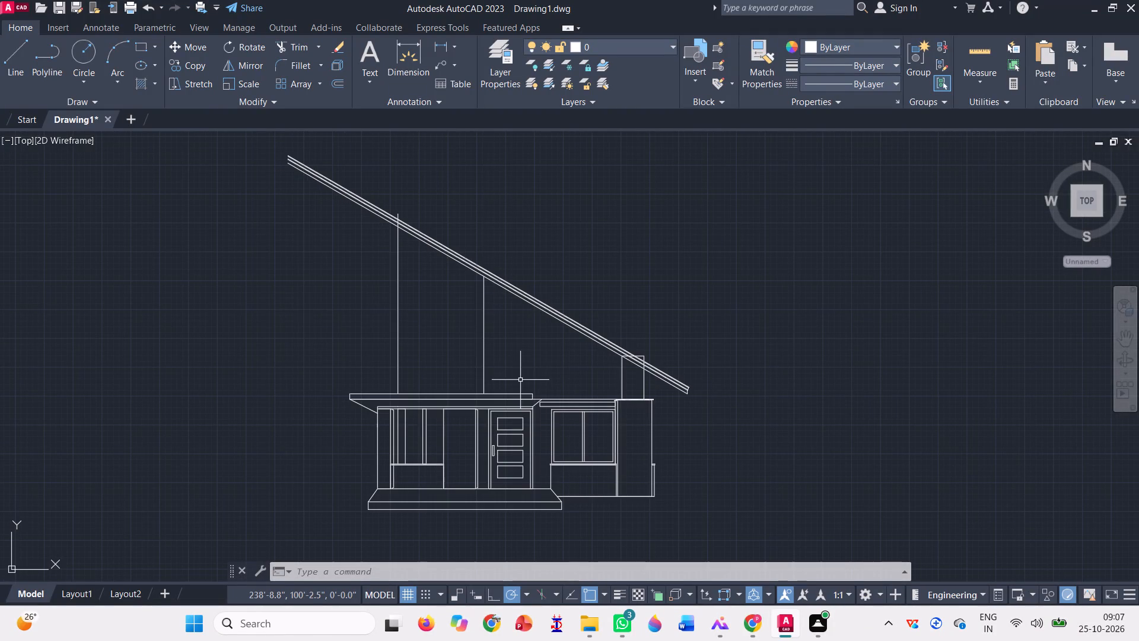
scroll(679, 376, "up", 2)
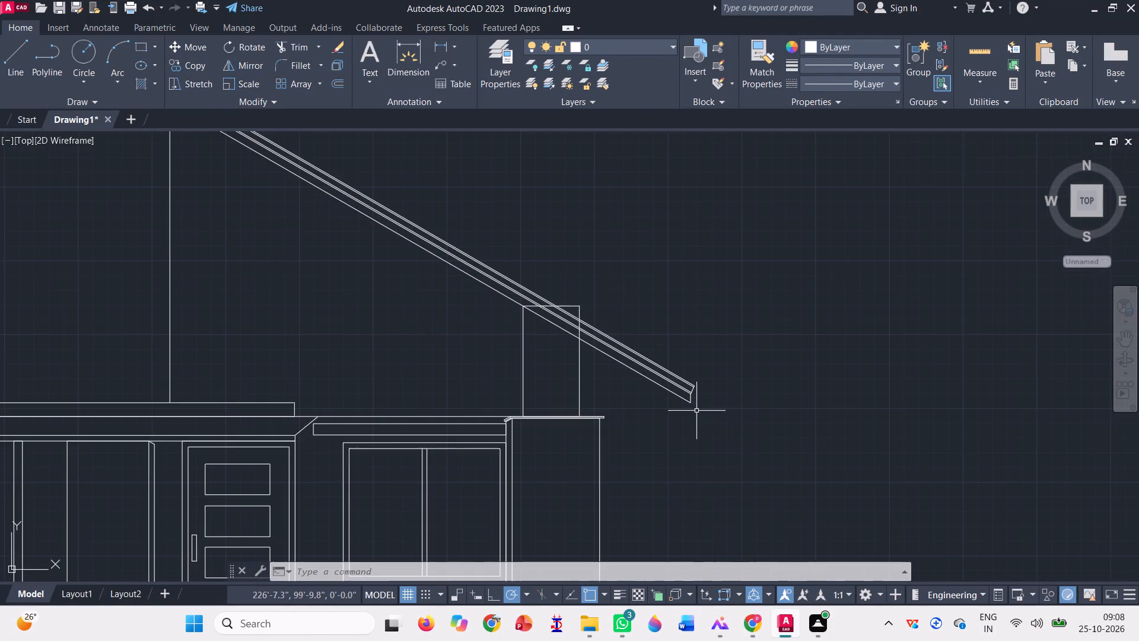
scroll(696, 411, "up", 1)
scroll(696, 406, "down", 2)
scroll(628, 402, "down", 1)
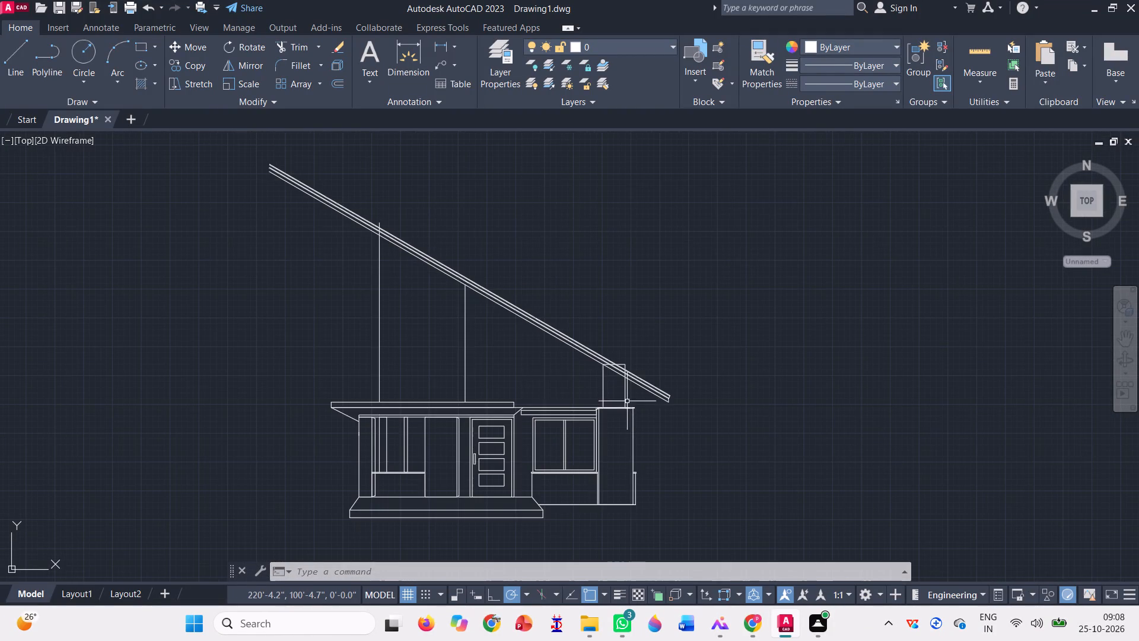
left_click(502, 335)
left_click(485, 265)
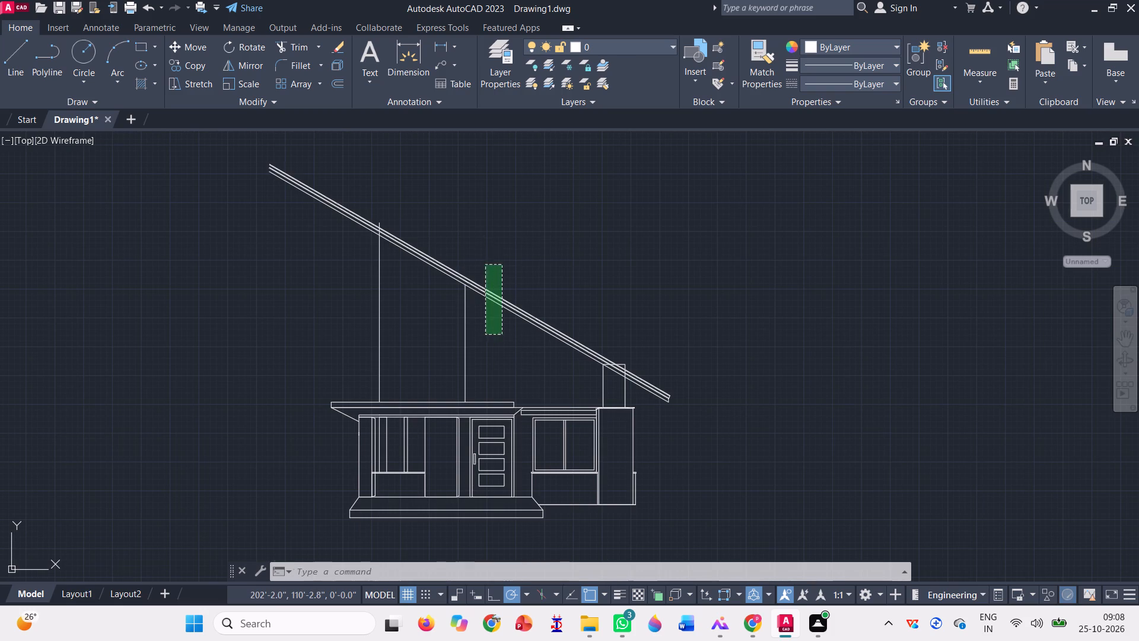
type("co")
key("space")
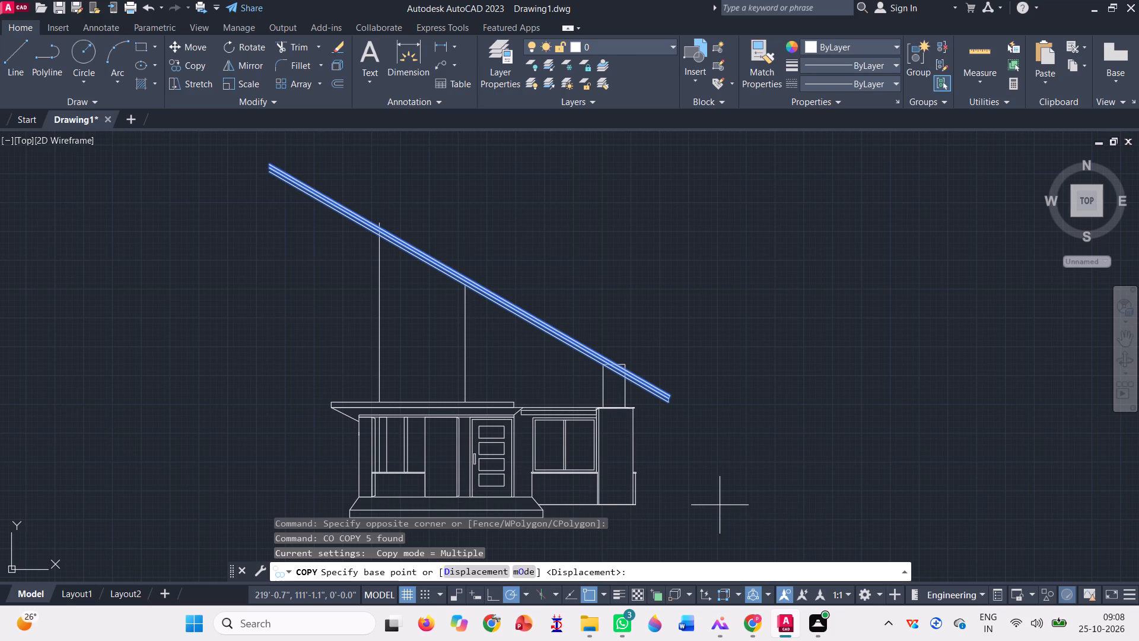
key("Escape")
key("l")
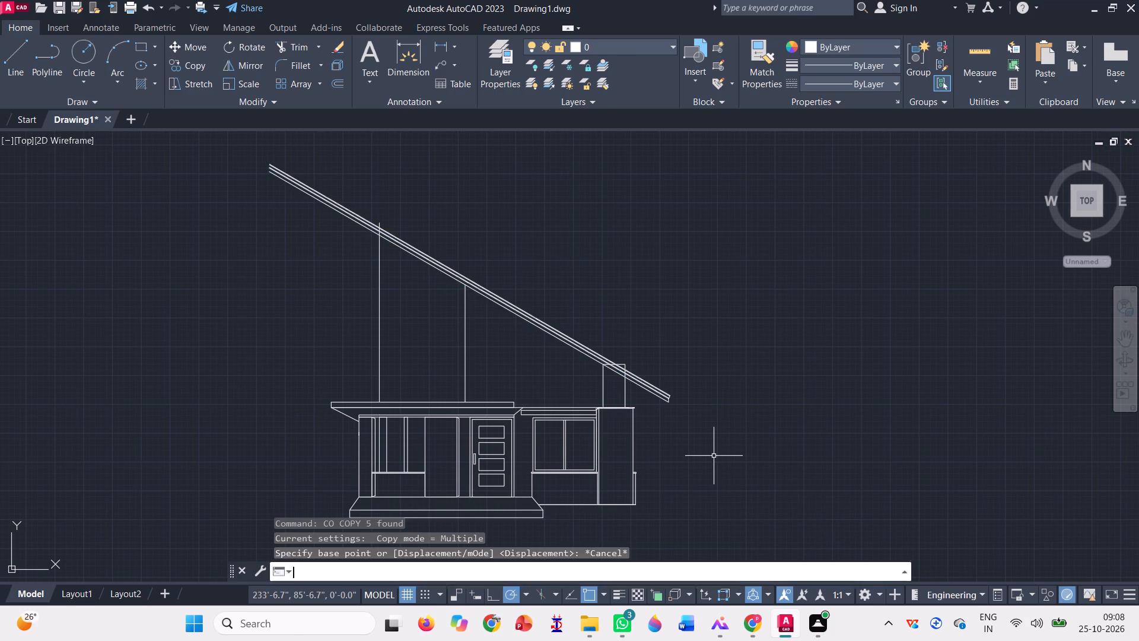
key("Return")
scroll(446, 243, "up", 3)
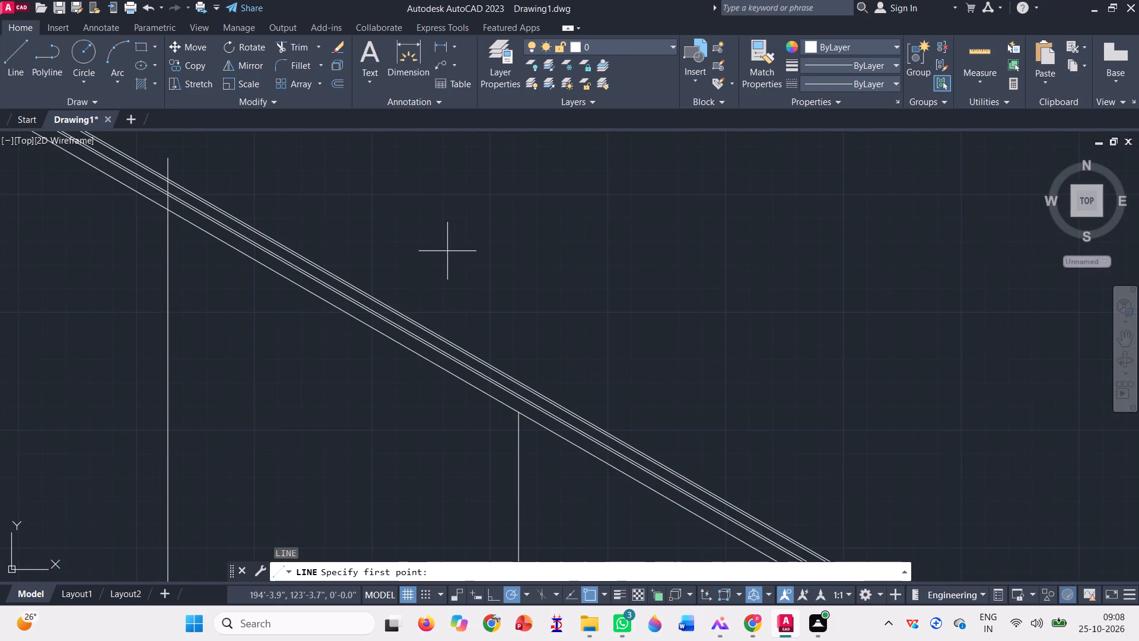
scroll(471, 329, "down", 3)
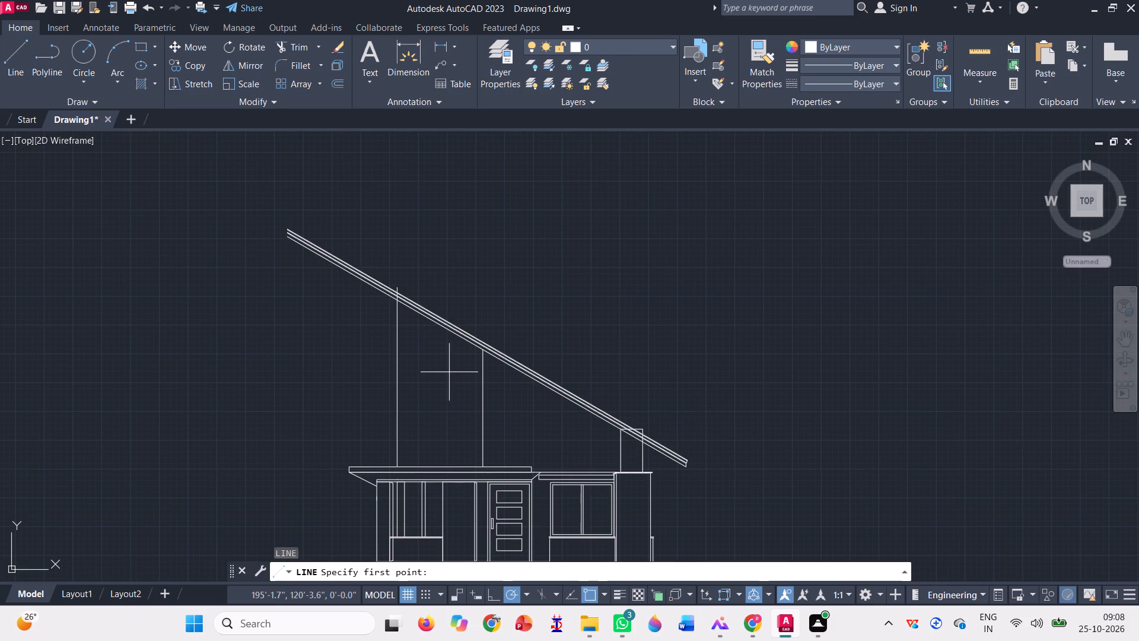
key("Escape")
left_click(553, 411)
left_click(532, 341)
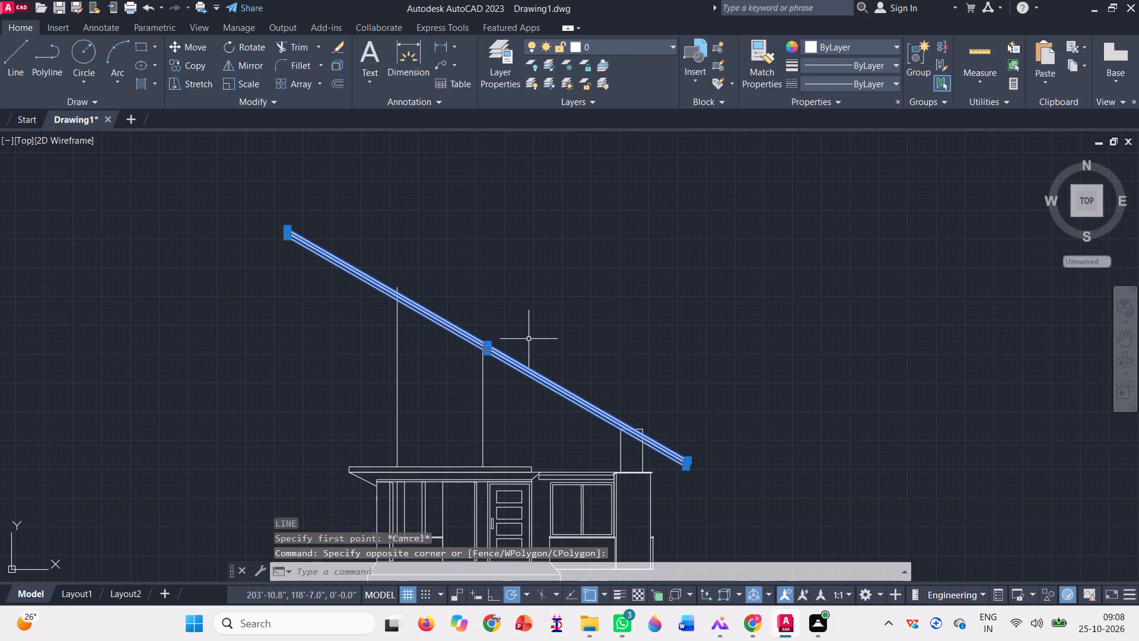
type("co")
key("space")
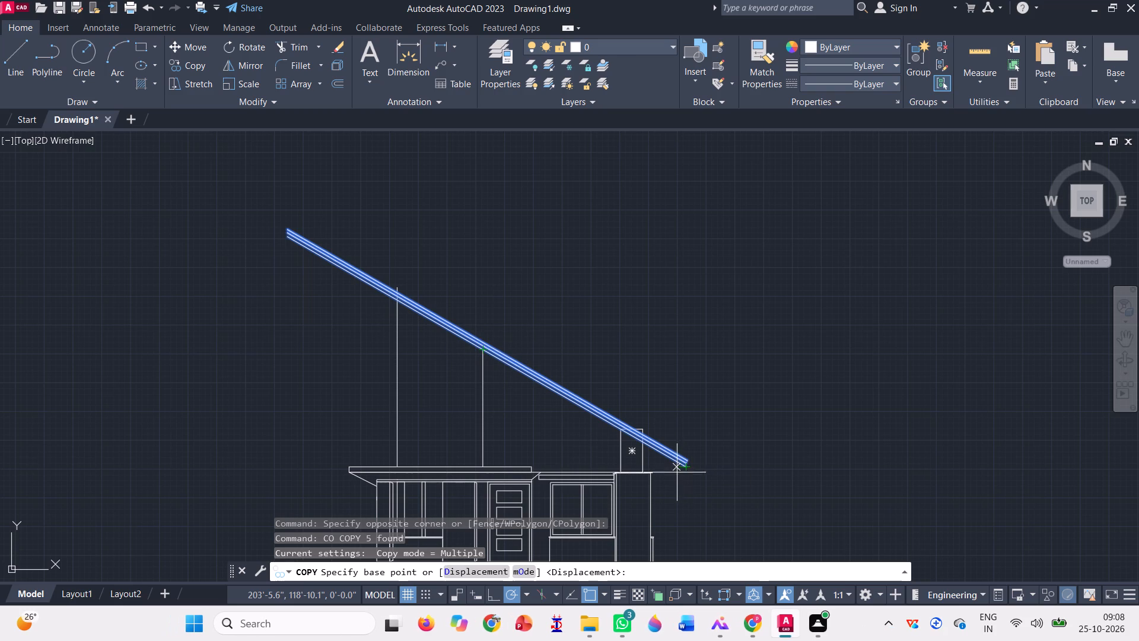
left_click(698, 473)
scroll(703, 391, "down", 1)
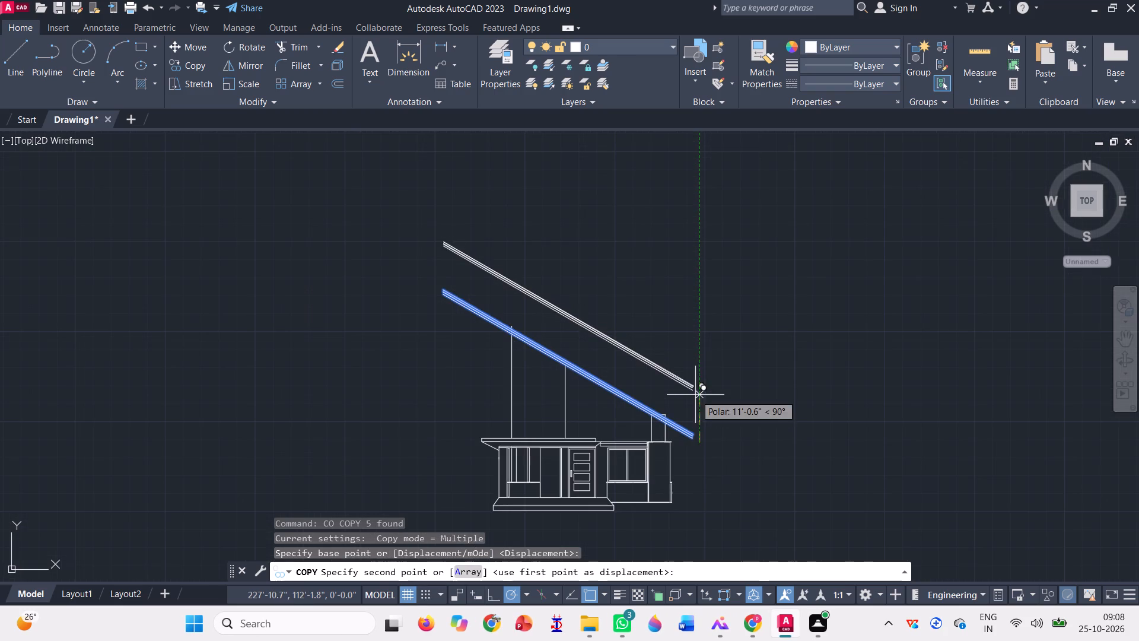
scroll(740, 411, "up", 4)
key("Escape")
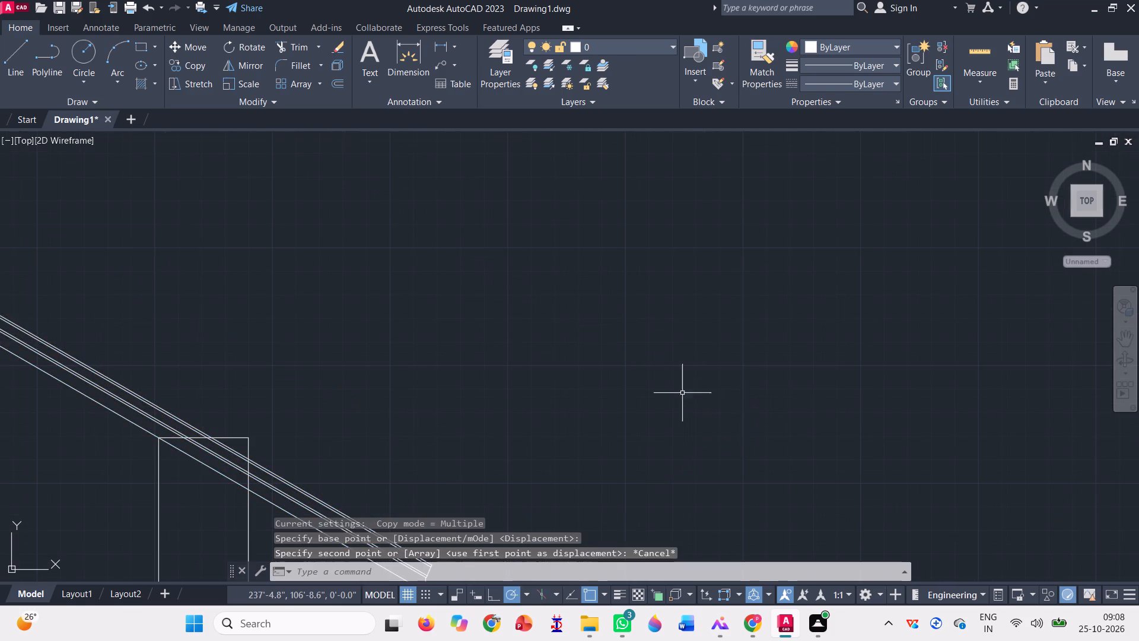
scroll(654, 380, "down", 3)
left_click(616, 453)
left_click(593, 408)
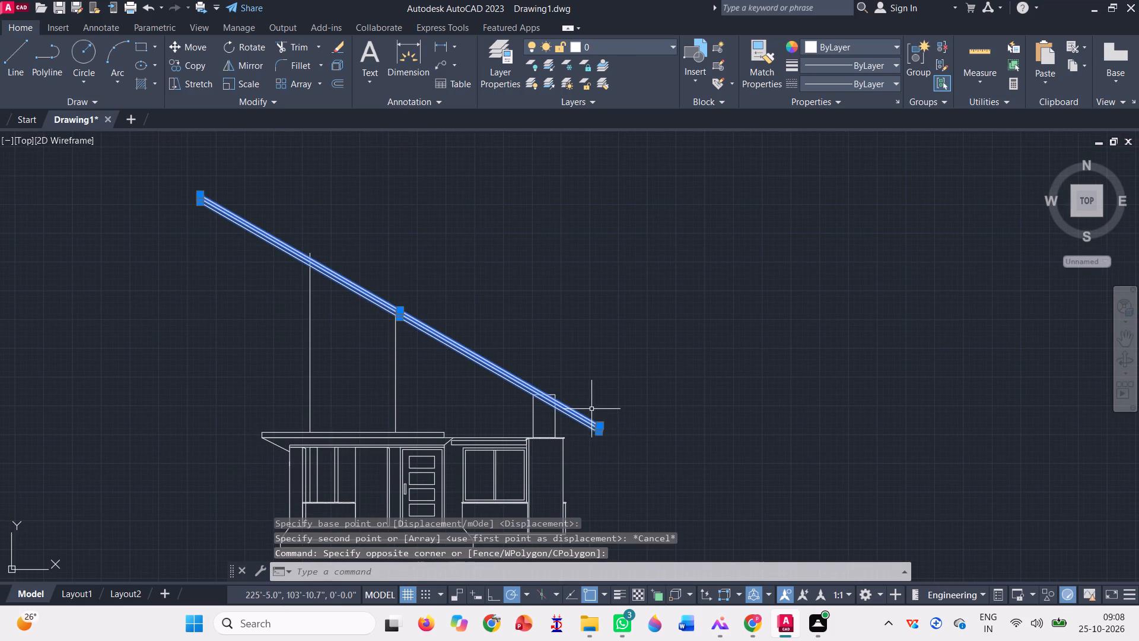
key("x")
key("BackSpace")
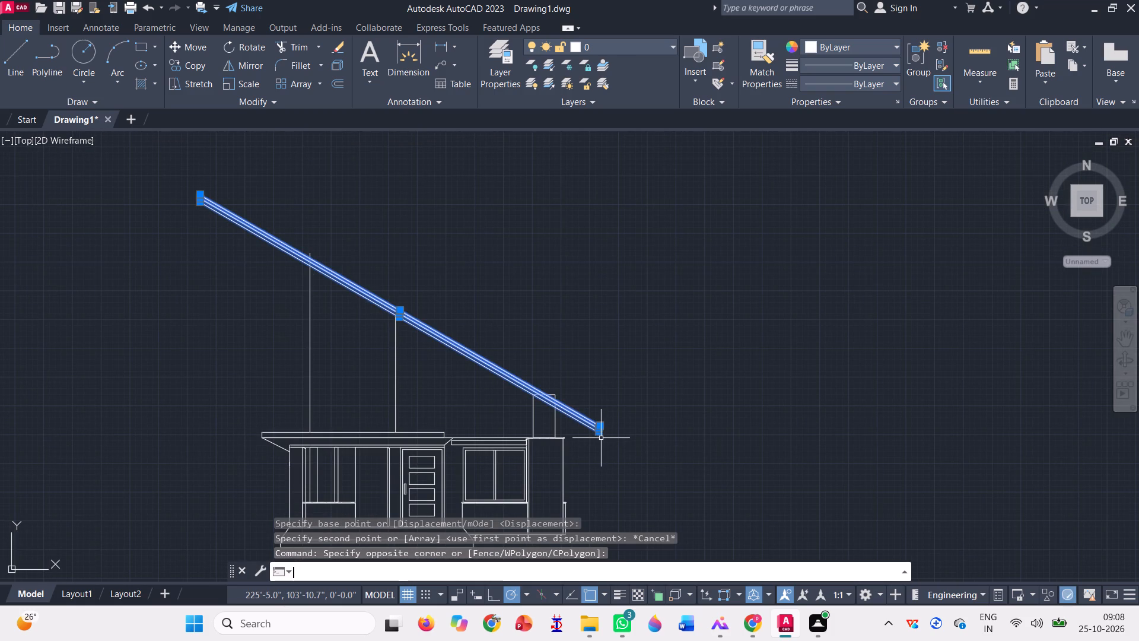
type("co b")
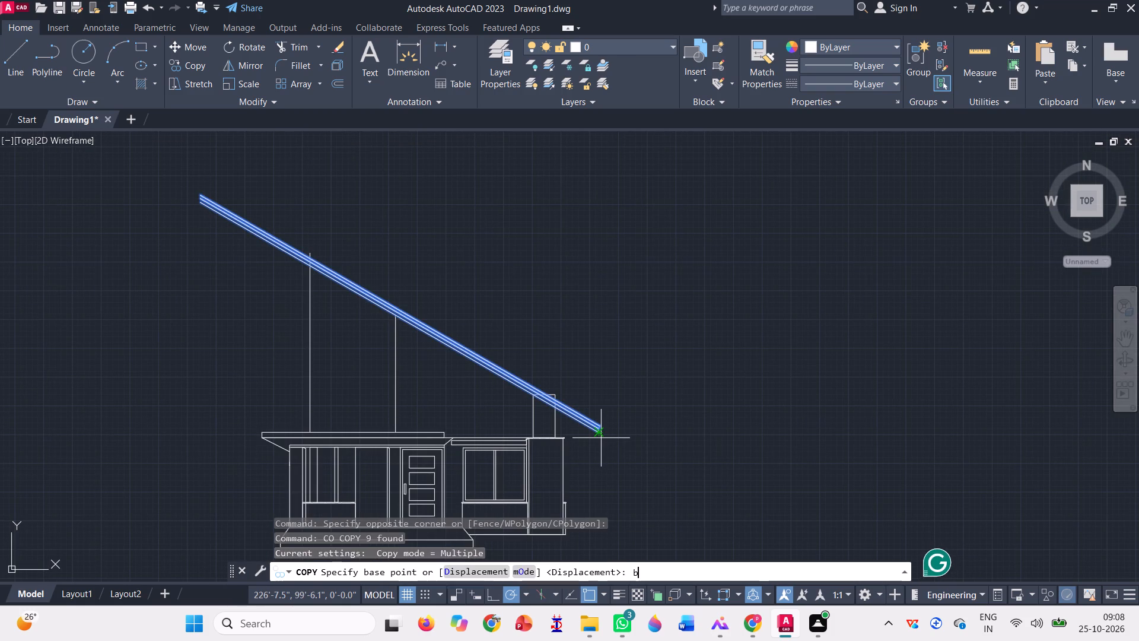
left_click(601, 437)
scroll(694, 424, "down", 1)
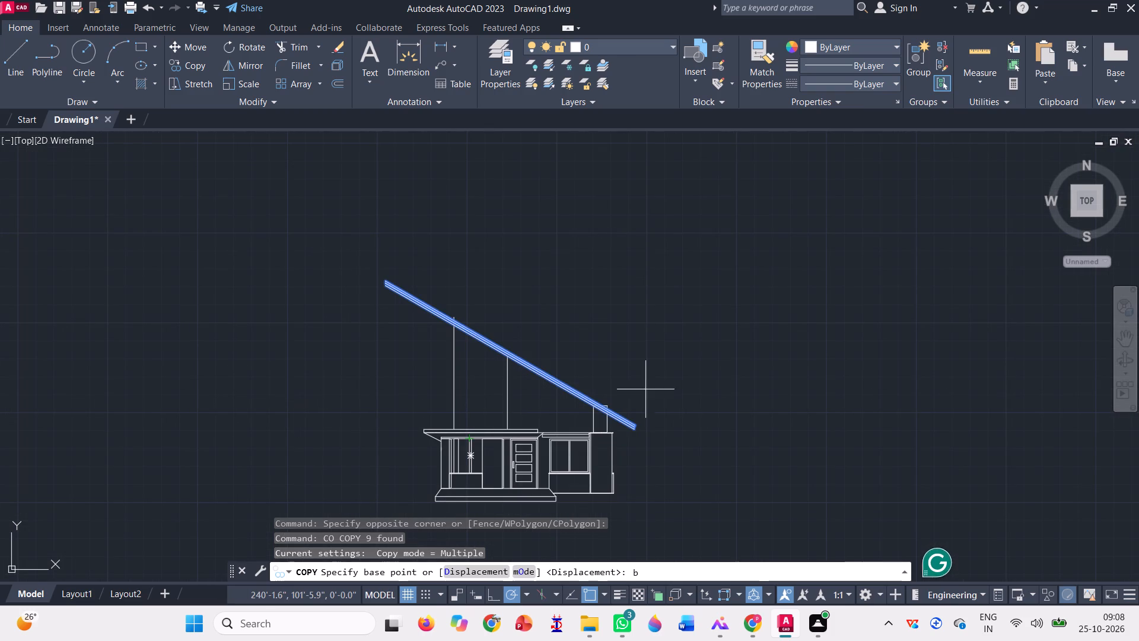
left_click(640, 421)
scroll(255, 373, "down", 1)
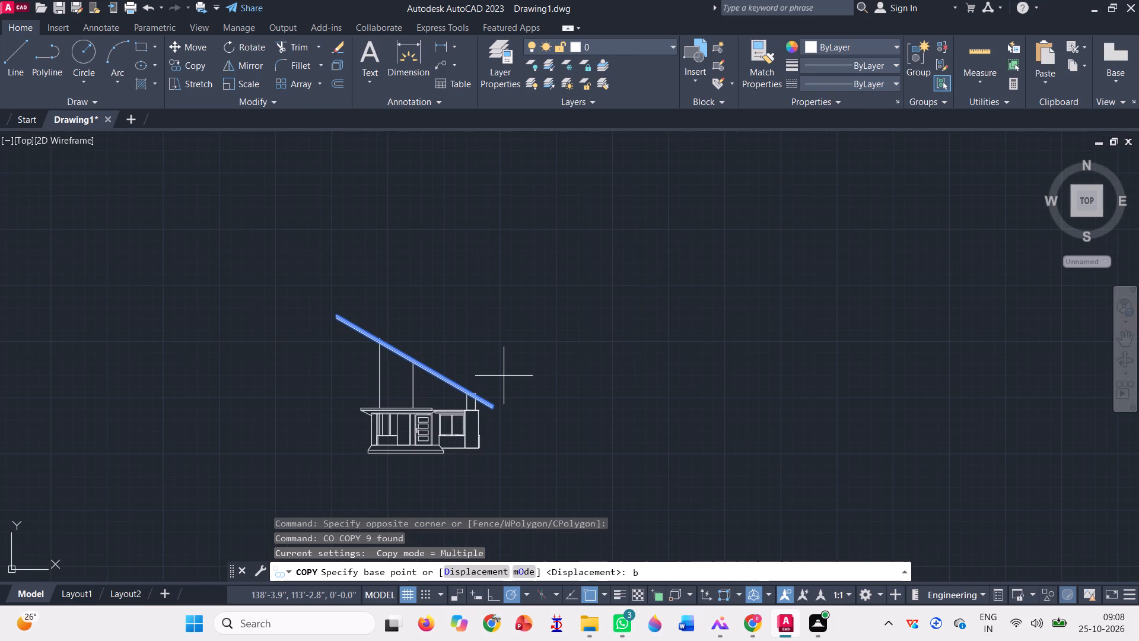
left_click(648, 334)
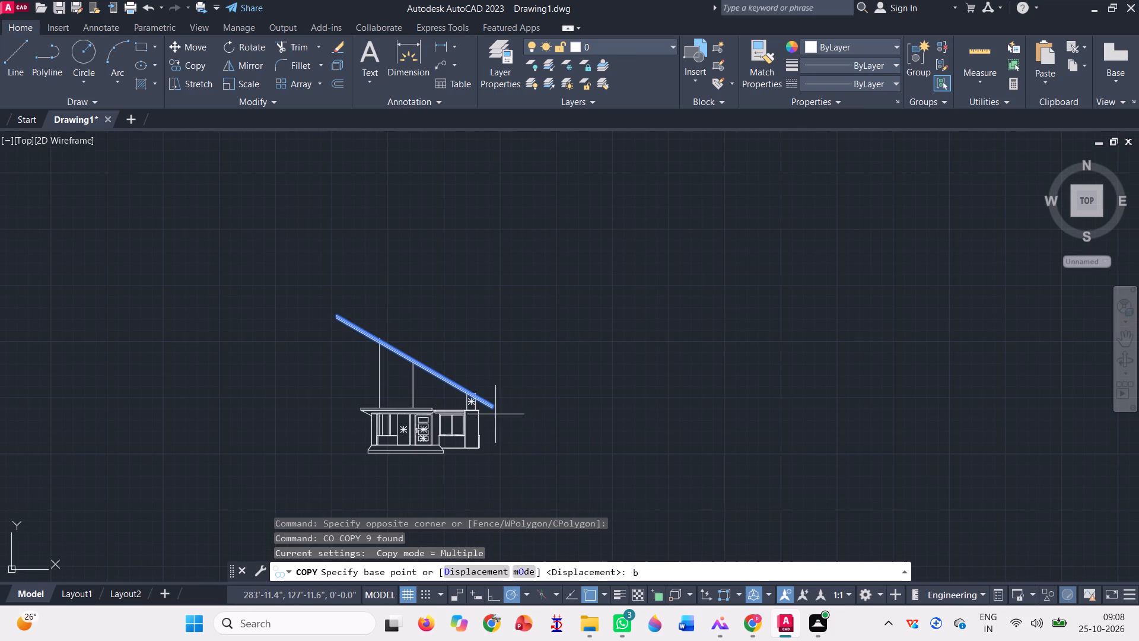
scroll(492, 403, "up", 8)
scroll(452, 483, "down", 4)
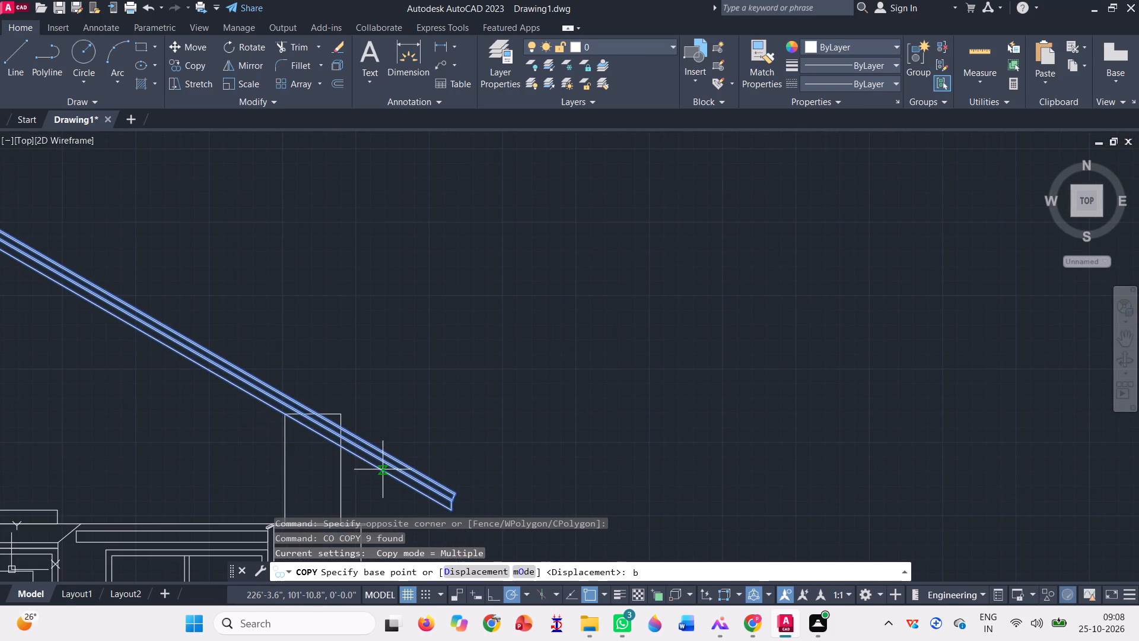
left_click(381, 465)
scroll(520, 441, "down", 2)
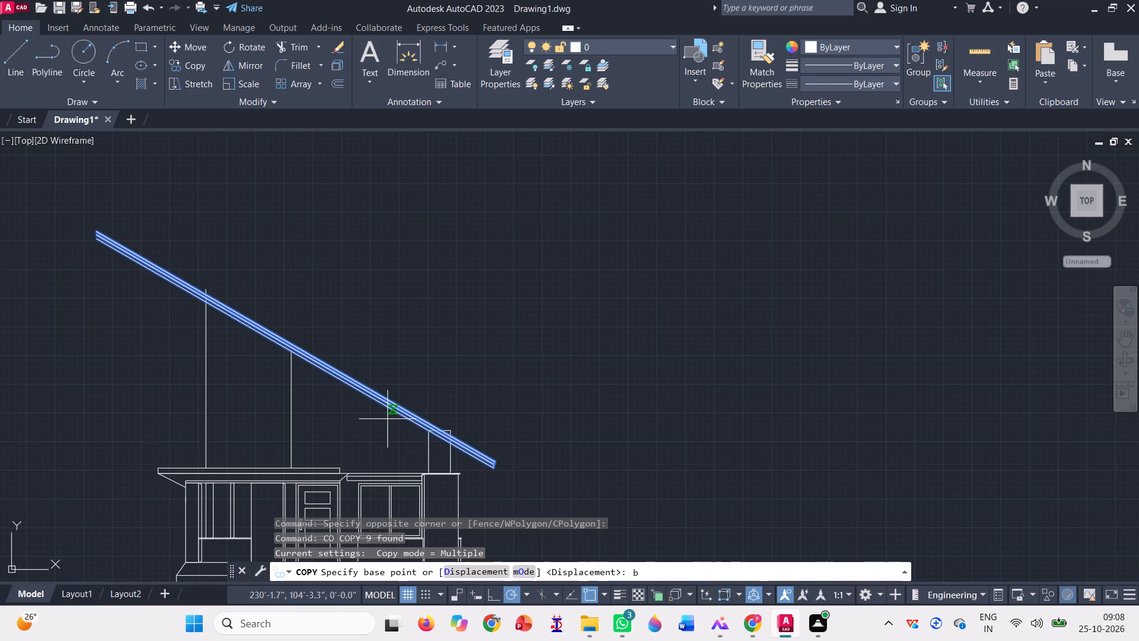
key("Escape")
Copy the sloping roof band, including its short end lines at the eave, into the empty space to the right of the house.
scroll(489, 469, "up", 4)
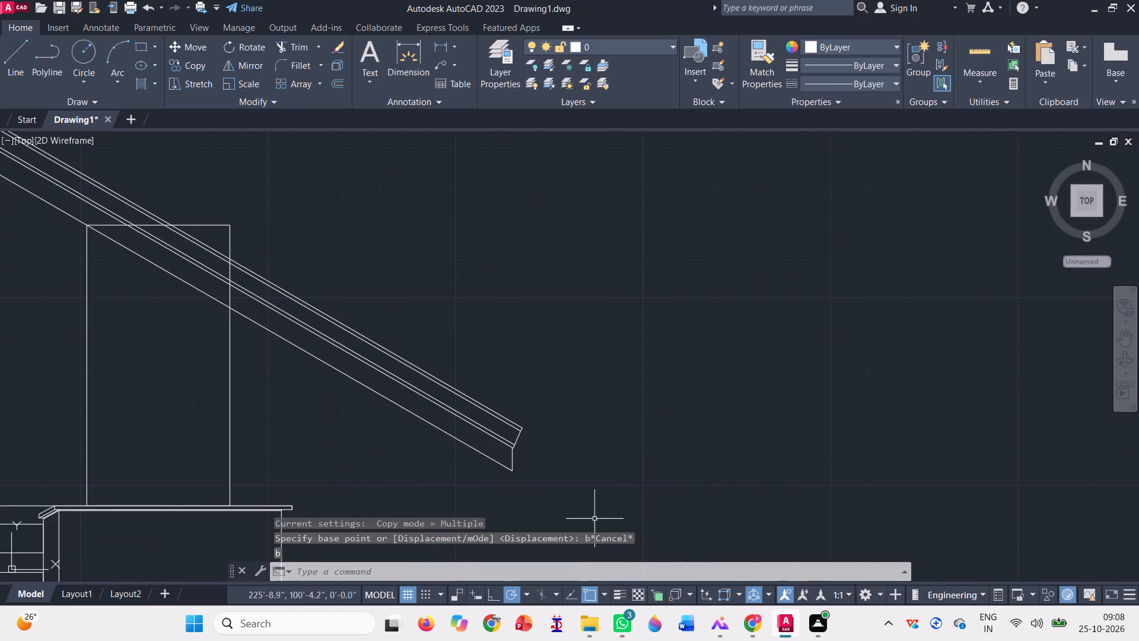
left_click(565, 503)
left_click(466, 402)
key("x")
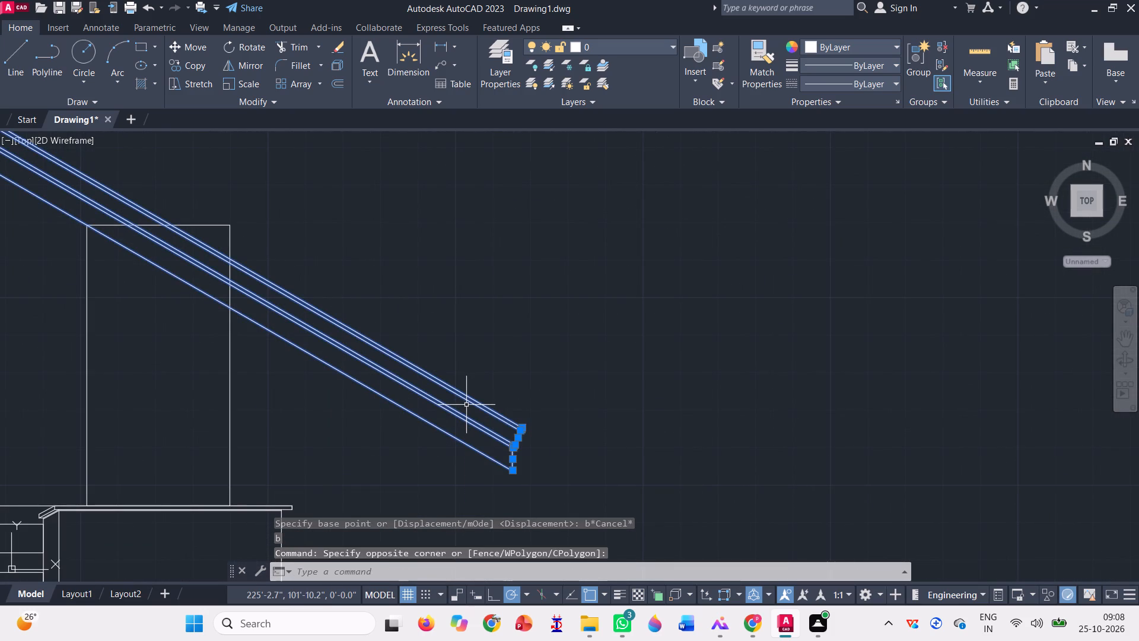
key("BackSpace")
type("co")
key("space")
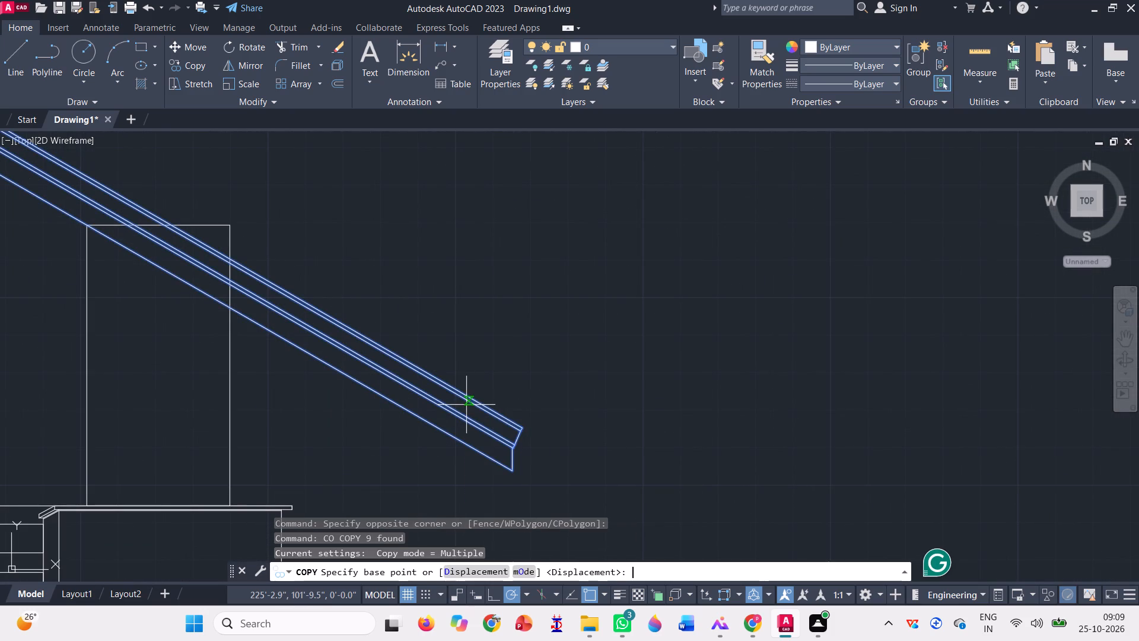
left_click(467, 404)
scroll(419, 441, "down", 2)
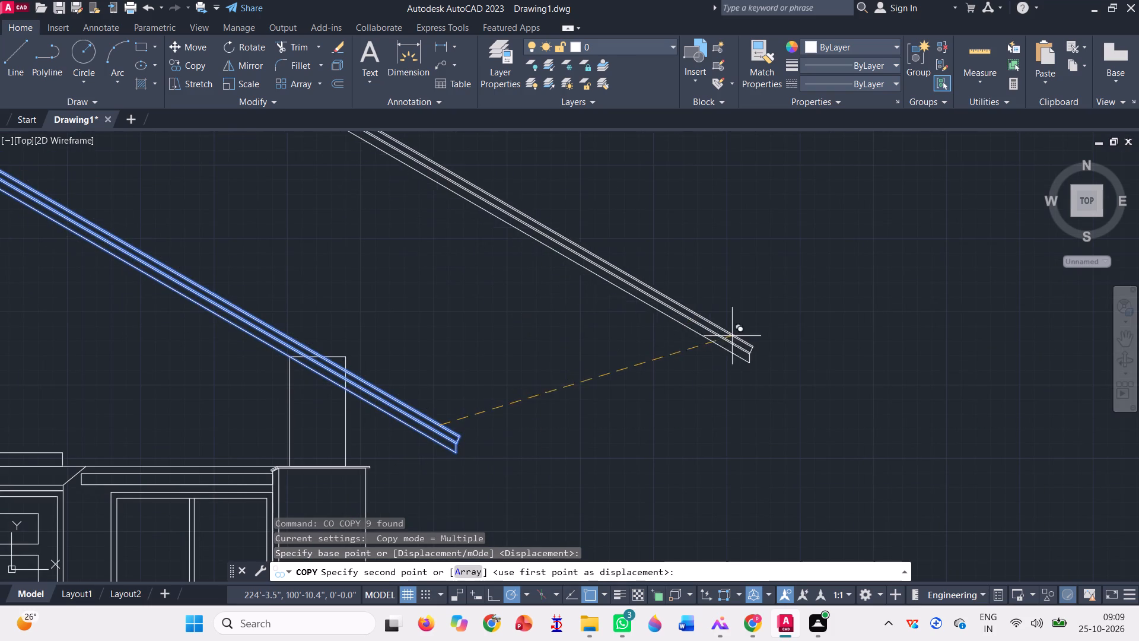
scroll(410, 473, "down", 2)
left_click(675, 387)
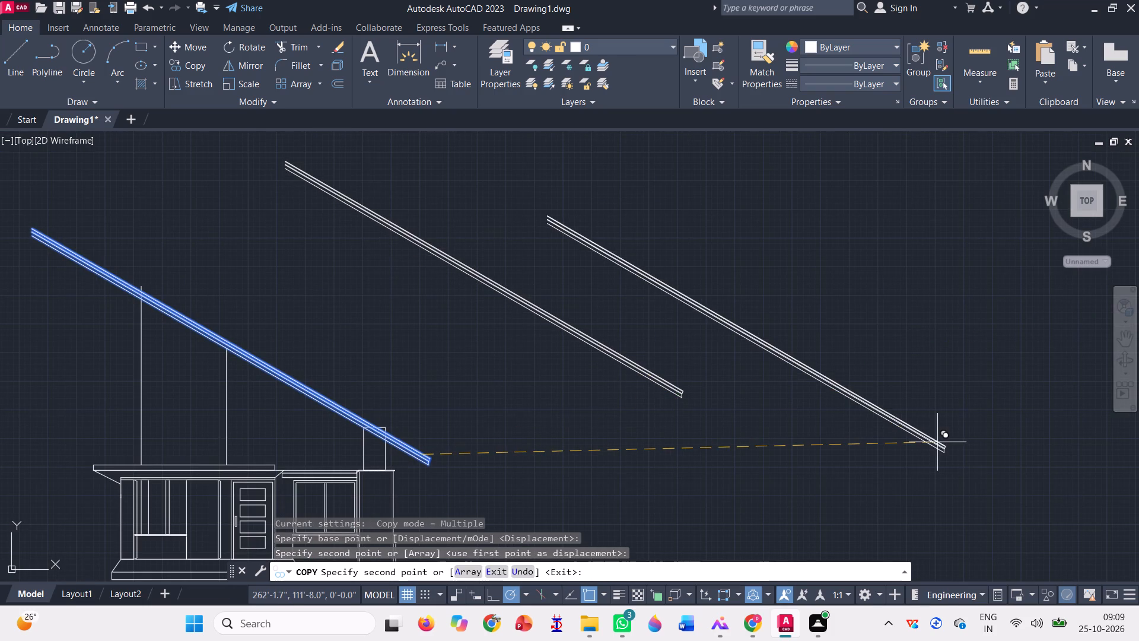
key("Escape")
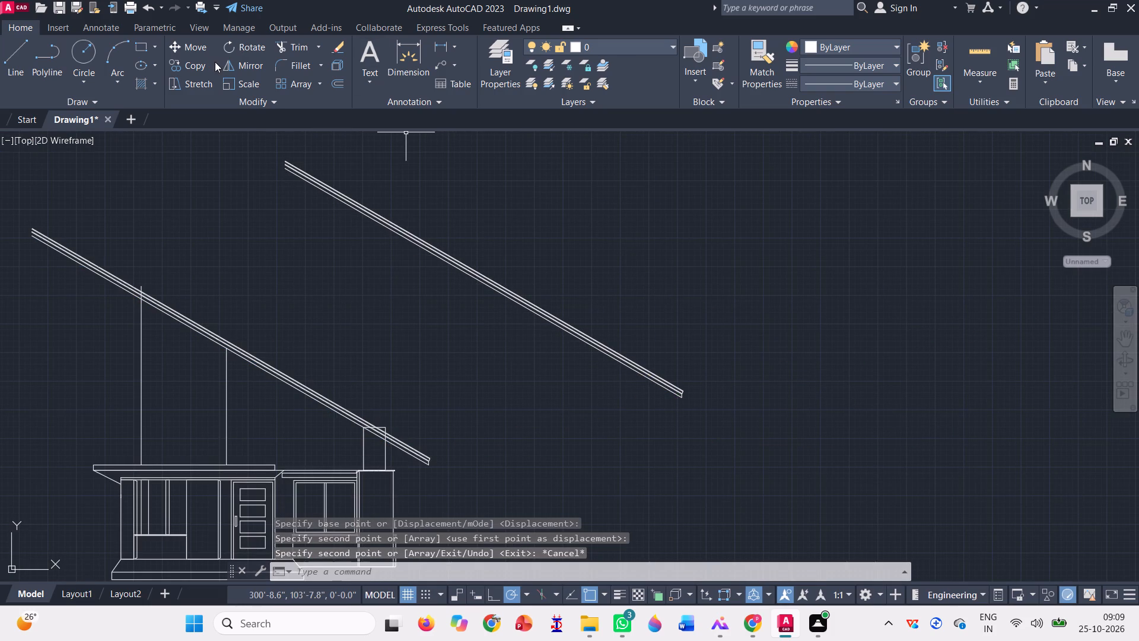
Mirror the copied roof band about a vertical line to the right of its lower end, keeping the original.
left_click(234, 66)
left_click(697, 434)
left_click(504, 253)
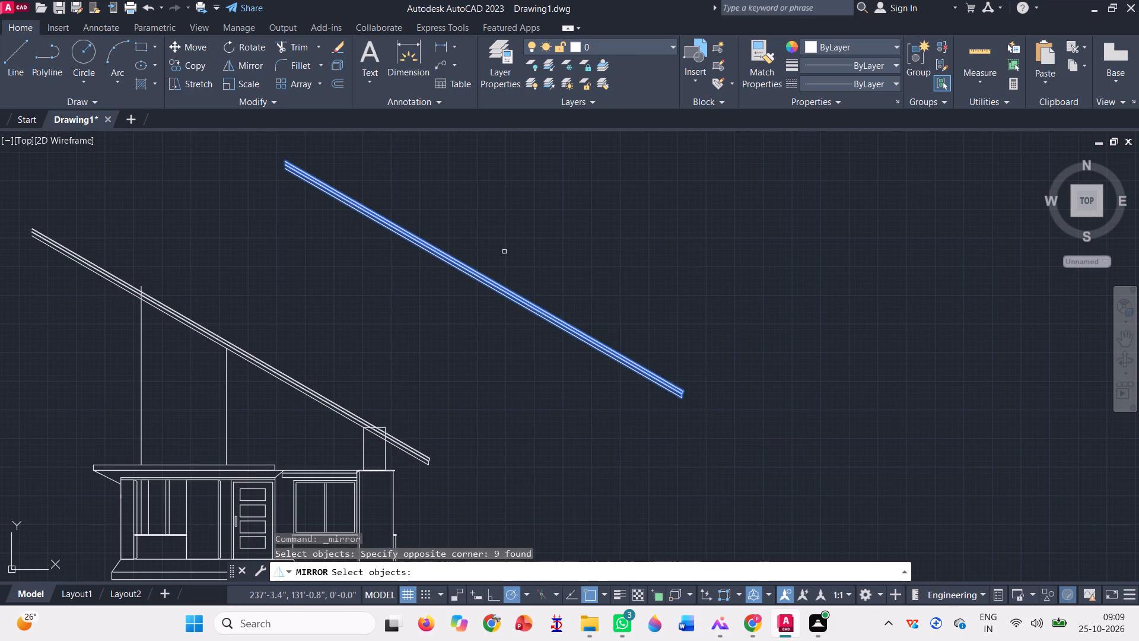
scroll(418, 303, "down", 1)
key("space")
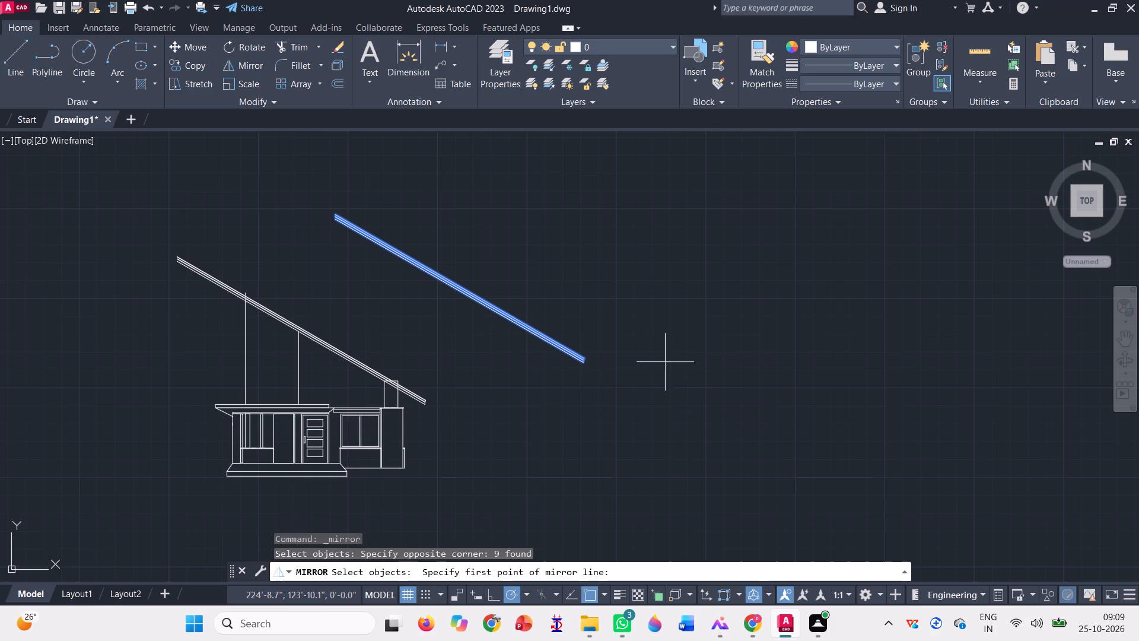
left_click(666, 312)
left_click(664, 465)
scroll(346, 396, "down", 1)
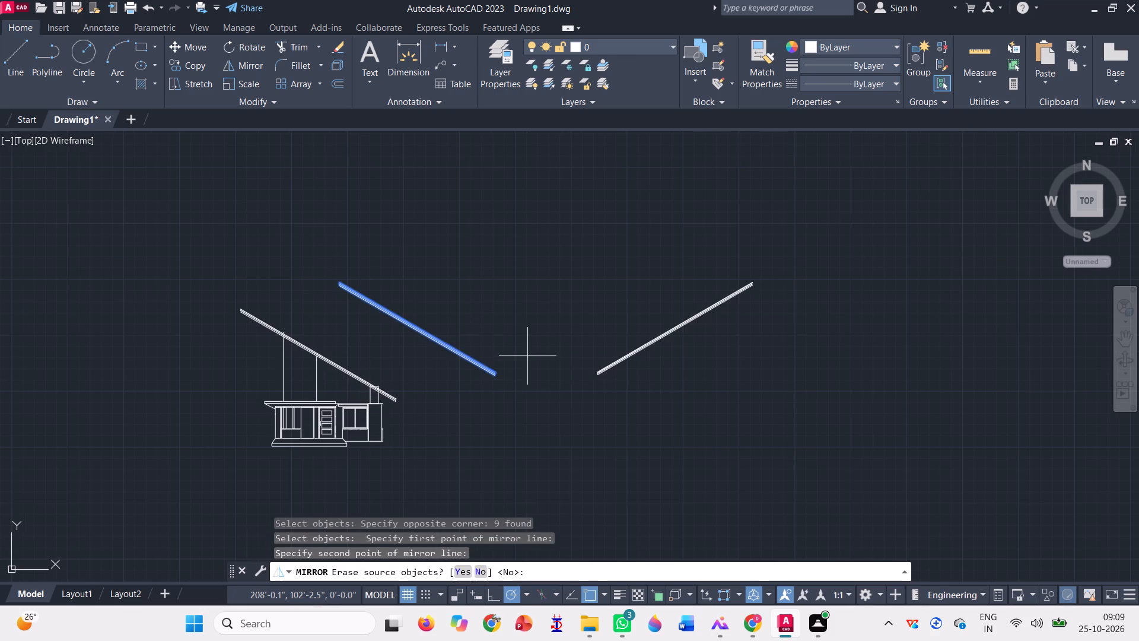
double_click(529, 309)
key("space")
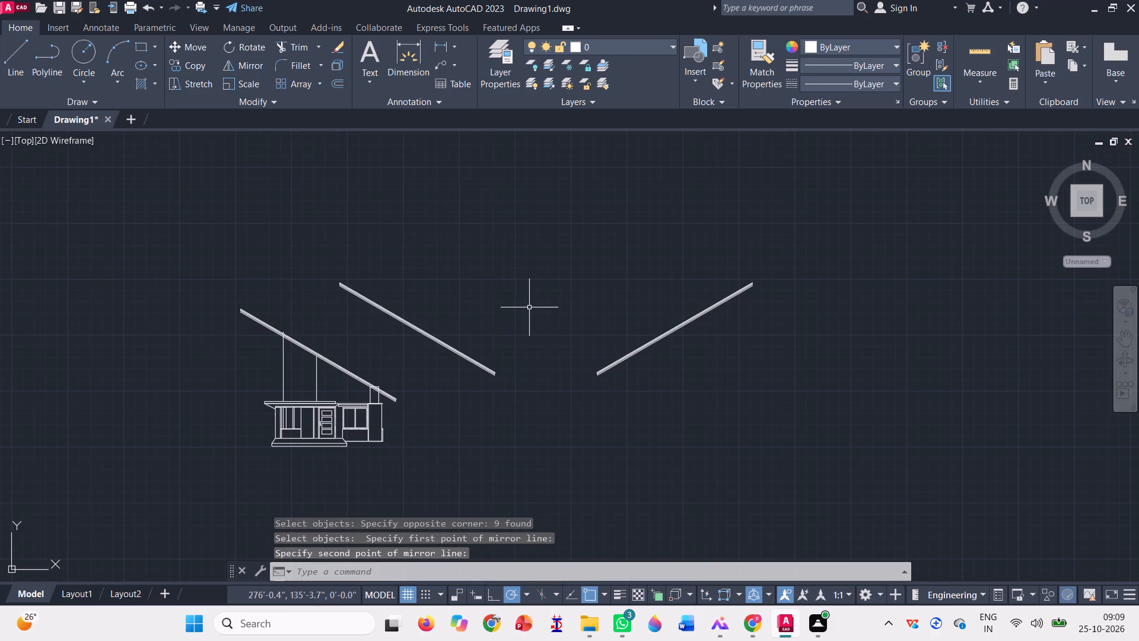
Mirror both detached roof bands about a horizontal line above their upper ends, keeping the originals.
left_click(247, 70)
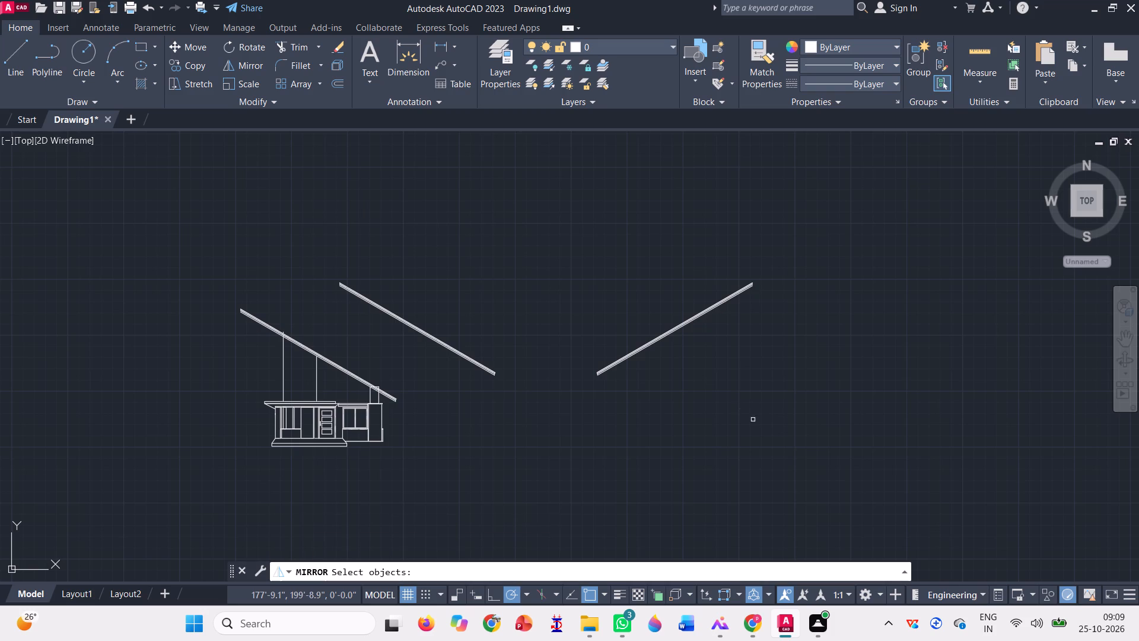
left_click(761, 426)
left_click(425, 291)
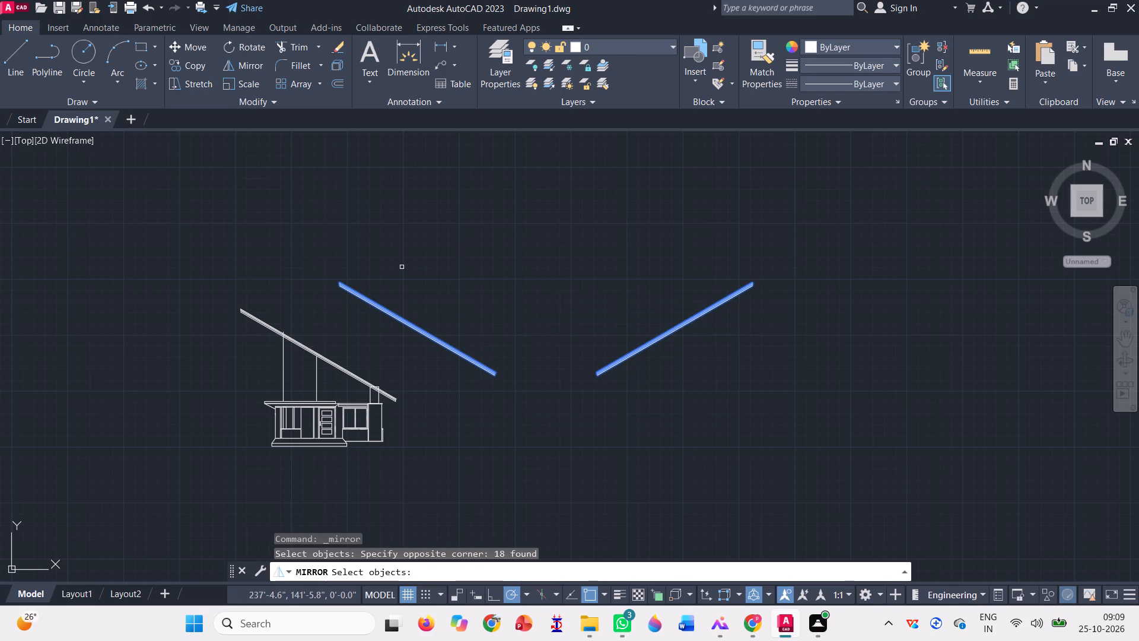
key("space")
scroll(393, 306, "down", 1)
left_click(354, 246)
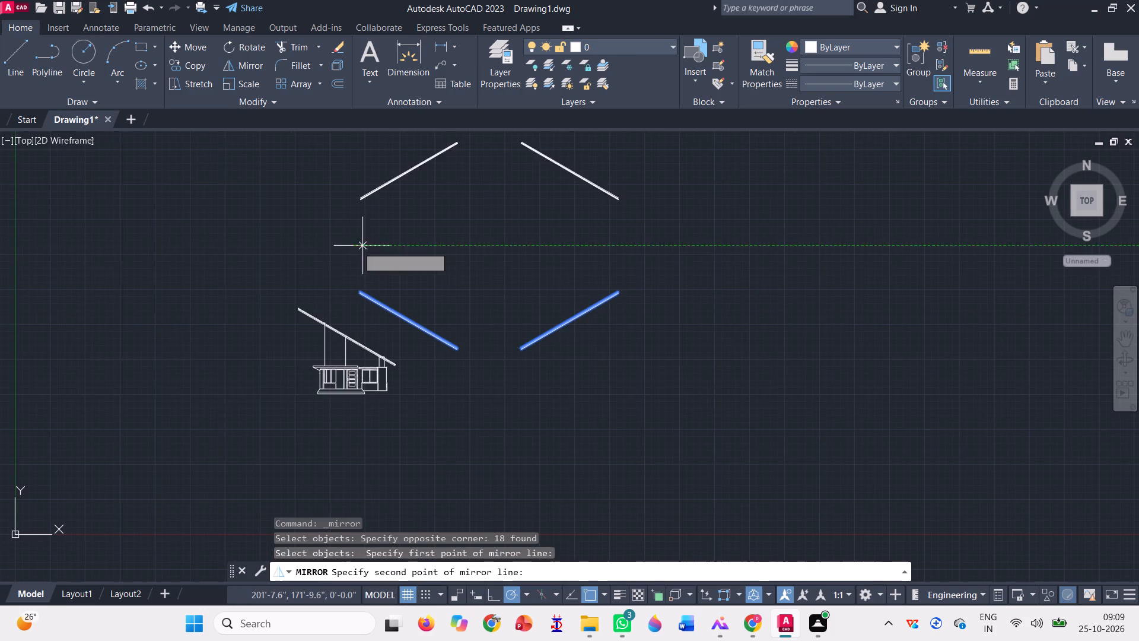
key("F8")
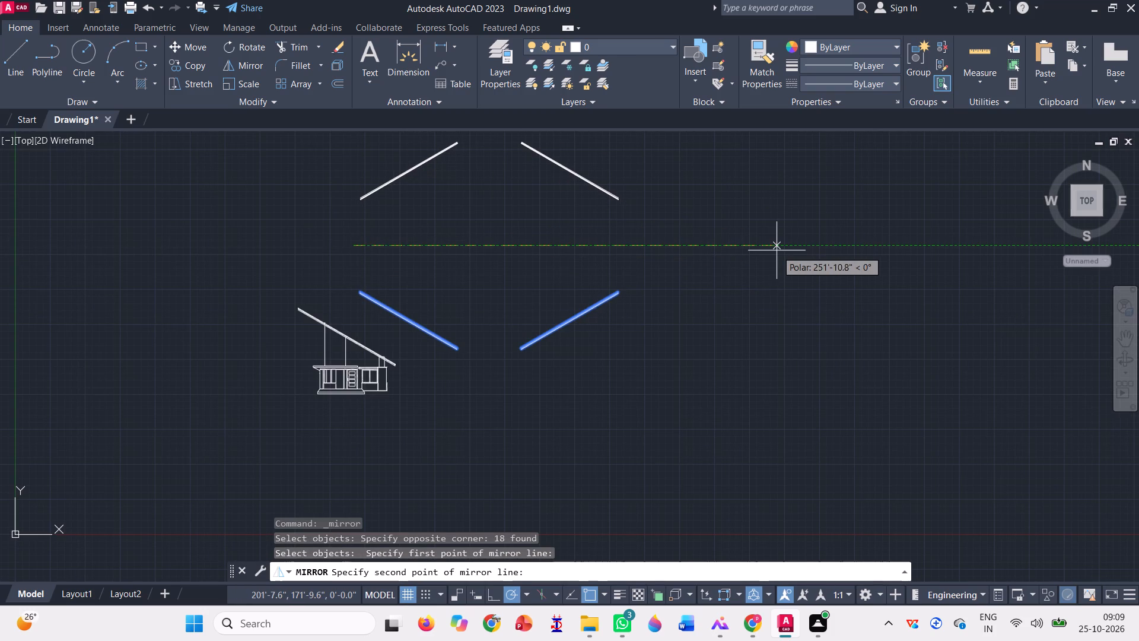
left_click(777, 248)
scroll(486, 401, "down", 1)
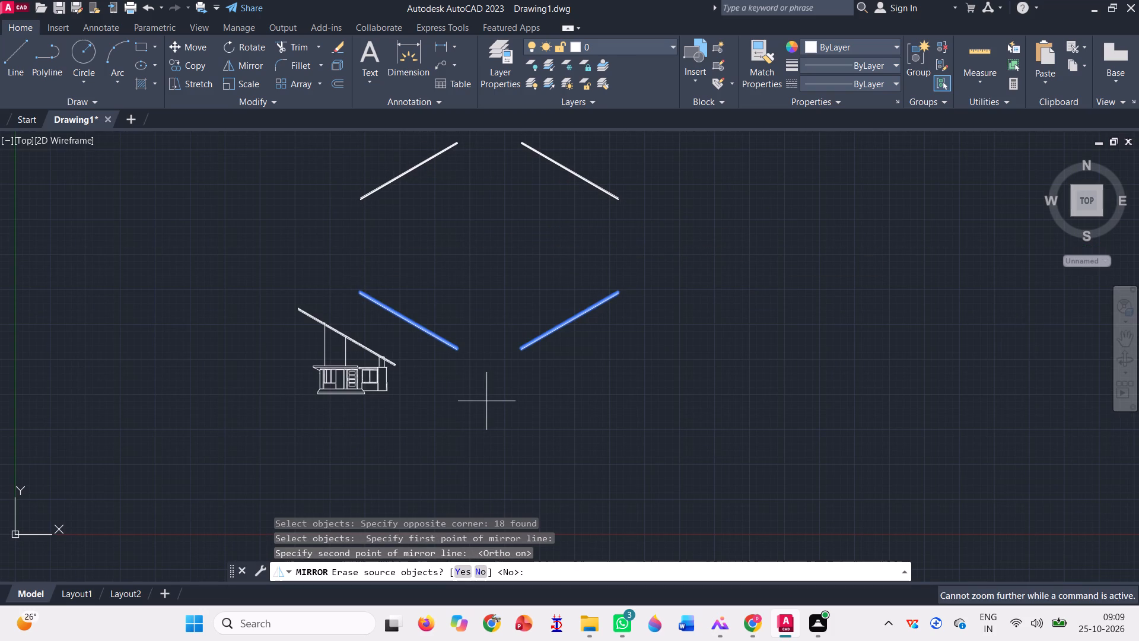
scroll(523, 275, "down", 1)
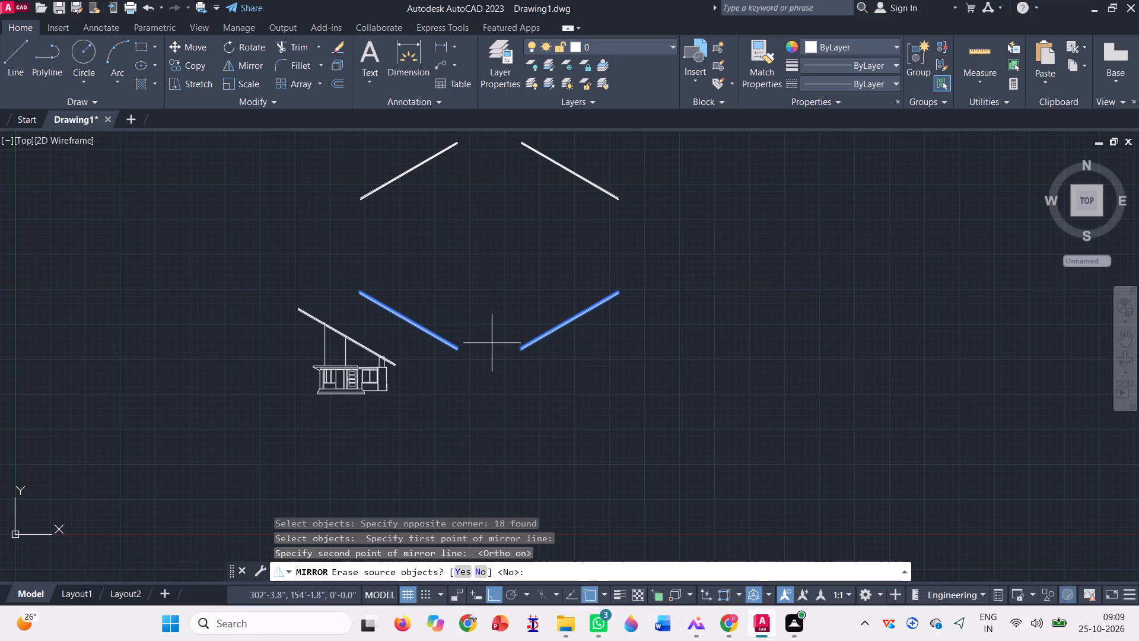
scroll(492, 345, "down", 1)
scroll(500, 286, "down", 1)
scroll(392, 333, "down", 2)
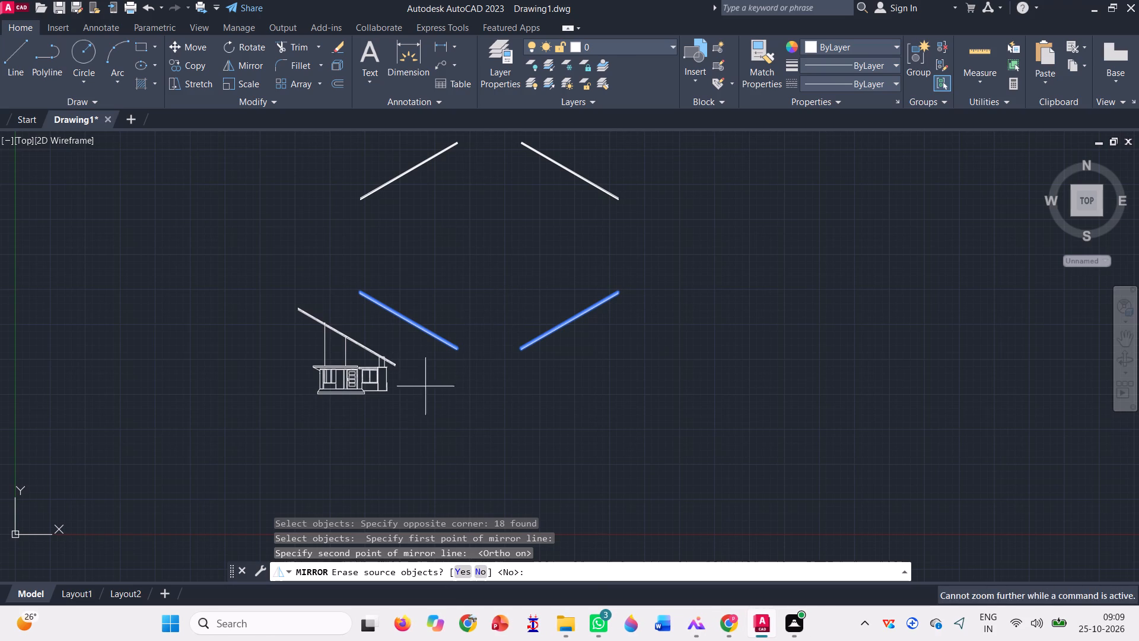
scroll(292, 360, "up", 1)
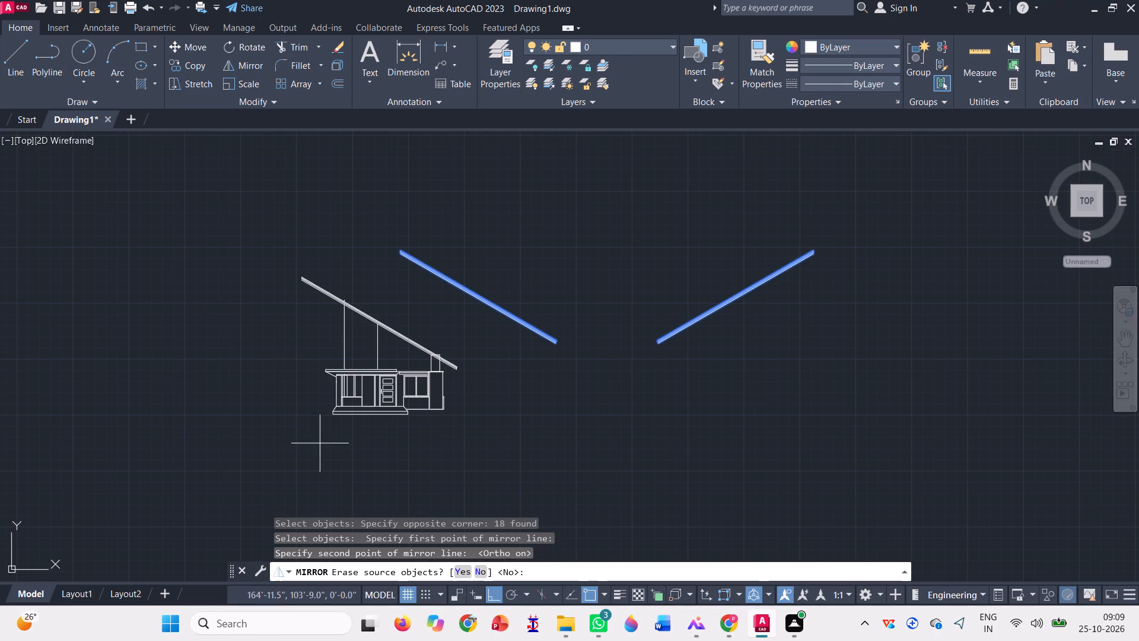
scroll(317, 400, "down", 3)
key("space")
key("space")
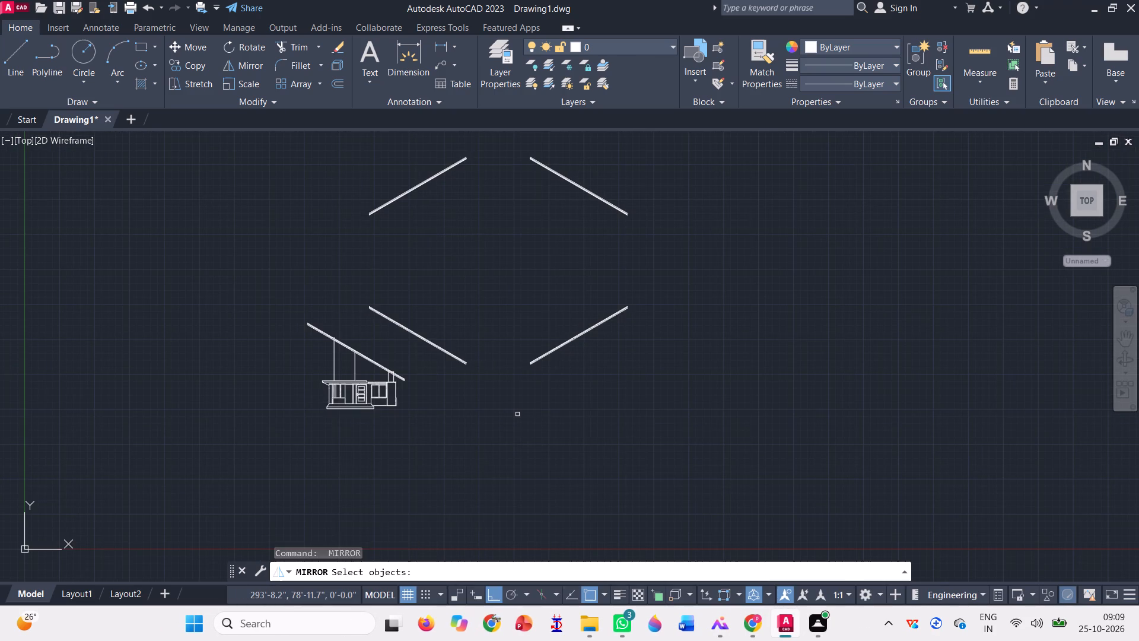
key("Escape")
scroll(348, 359, "up", 2)
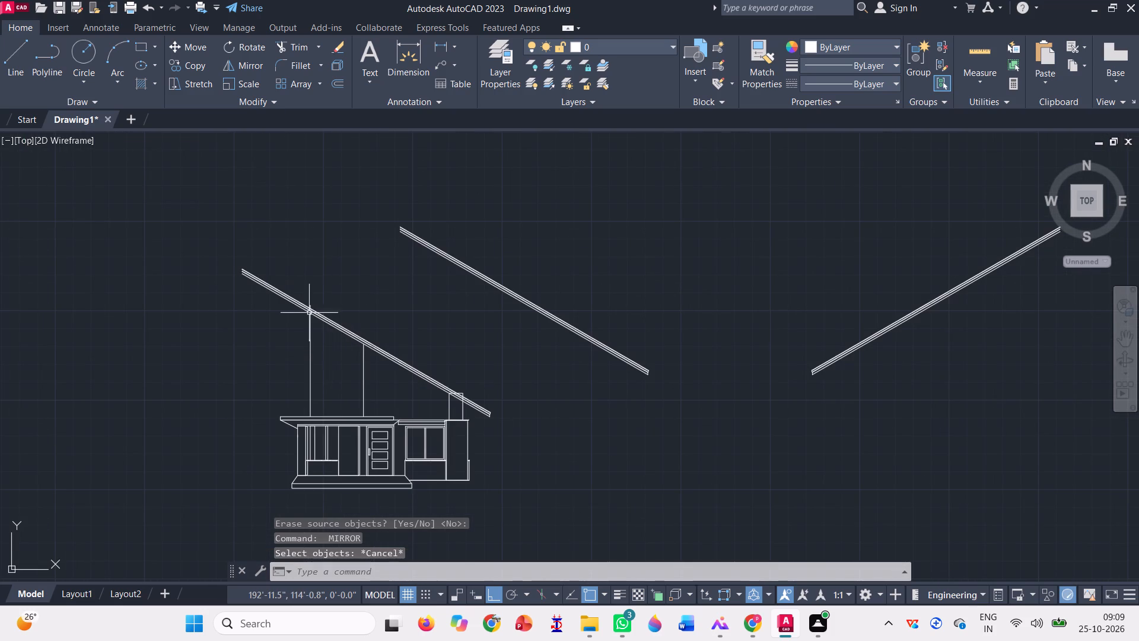
Draw a vertical line about 6'-8" long across the house's roof band, between the inner vertical wall line and the chimney.
left_click(5, 66)
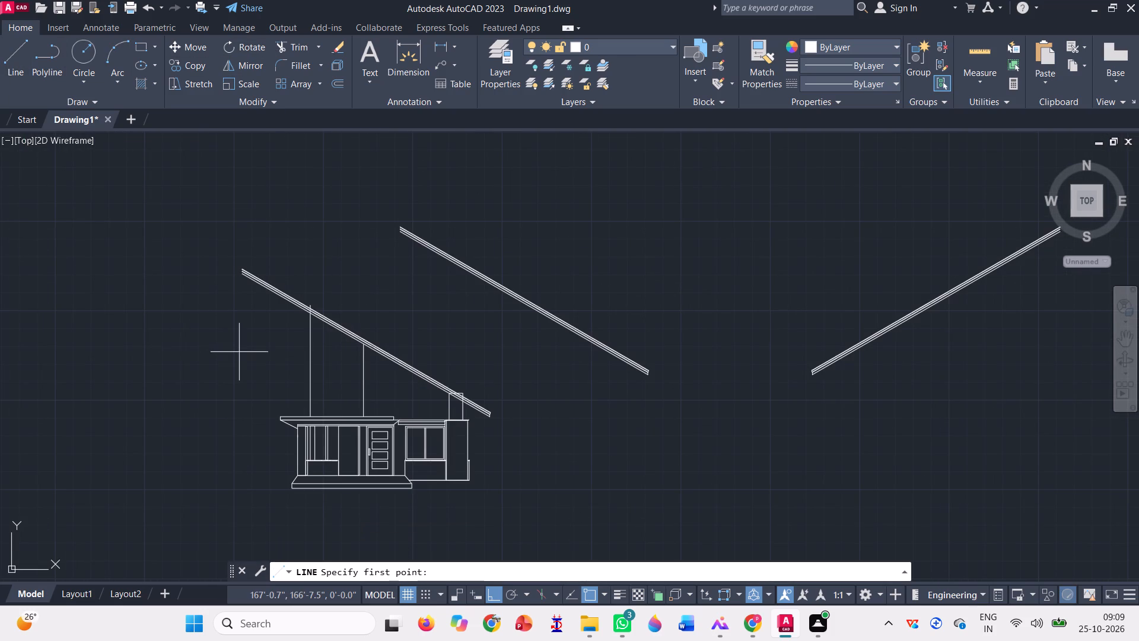
scroll(383, 363, "up", 3)
left_click(437, 415)
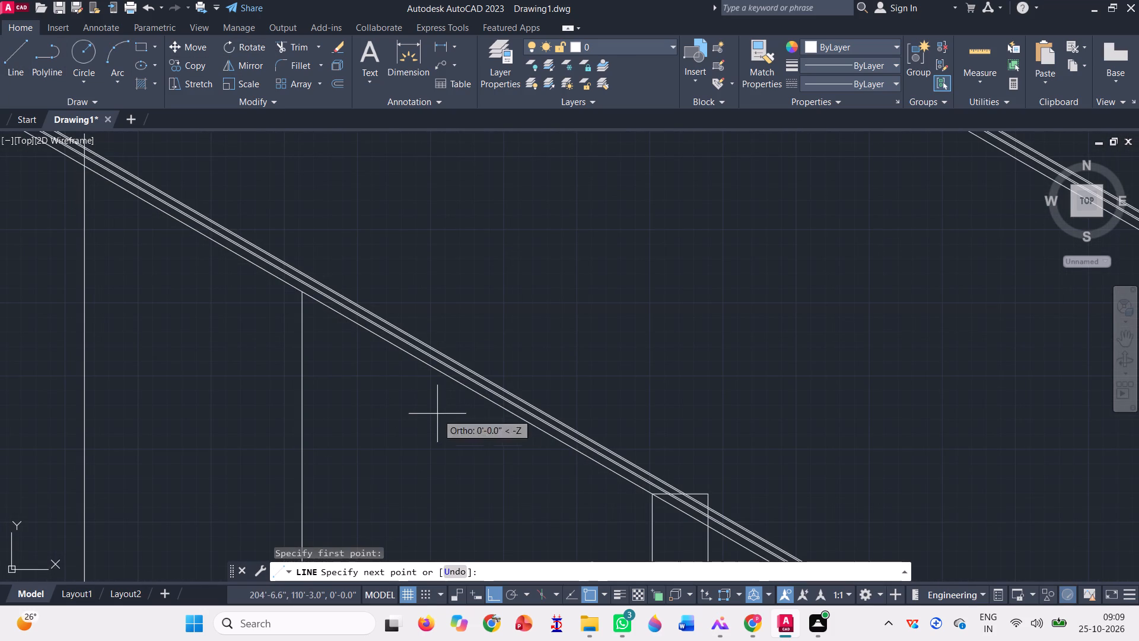
left_click(444, 298)
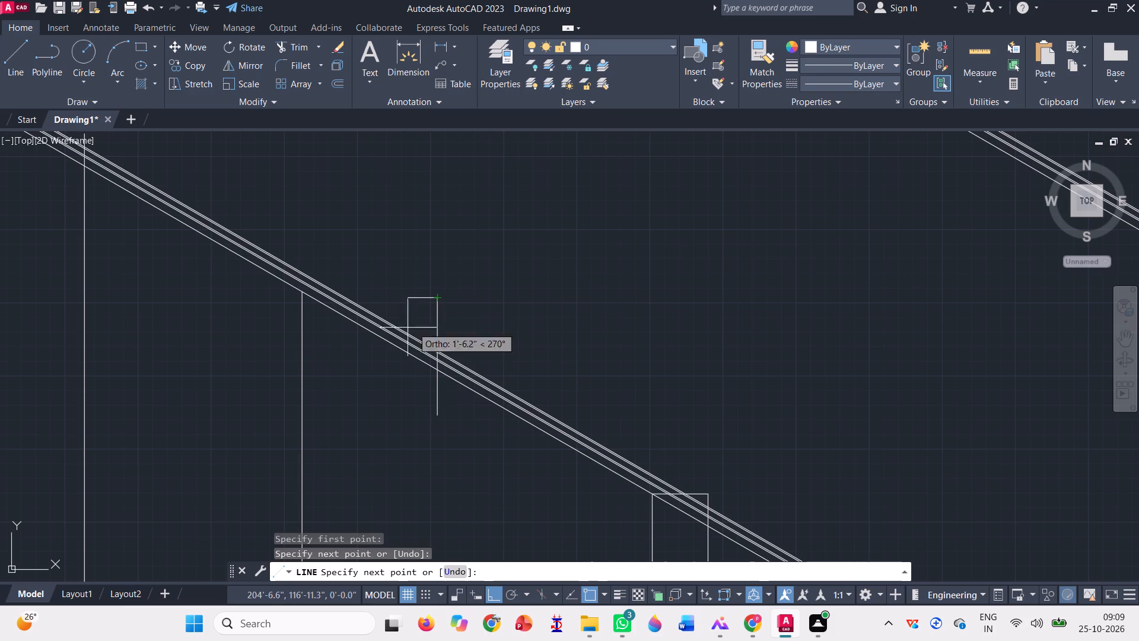
scroll(320, 345, "down", 2)
key("space")
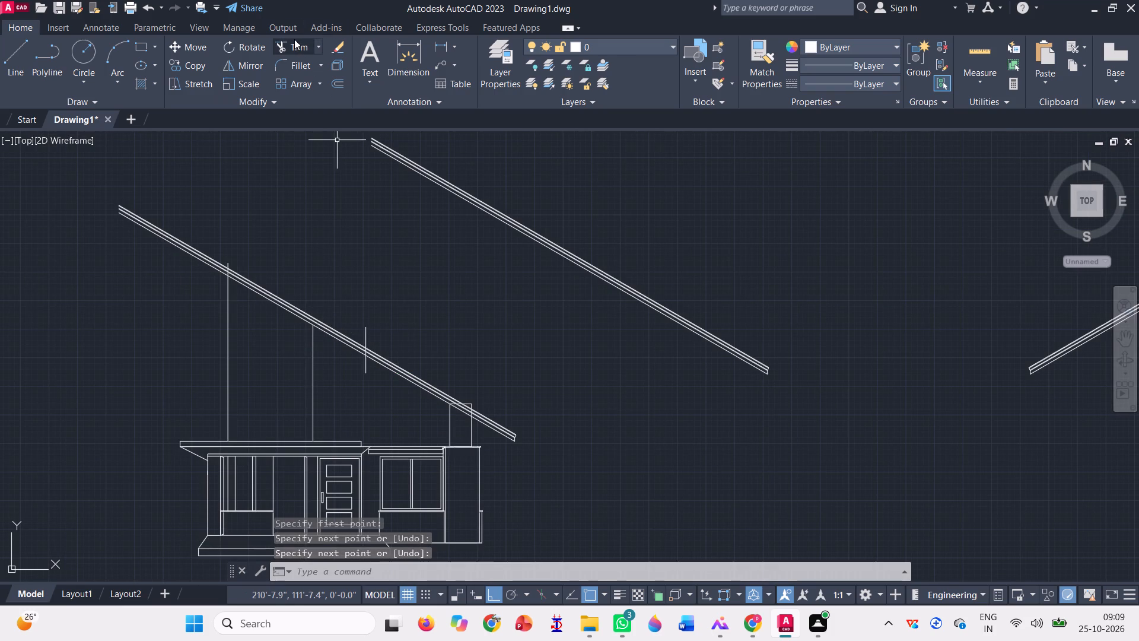
Trim away the house's roof band on the uphill side of the new vertical line, keeping the part over the chimney and eave.
left_click(294, 39)
left_click_drag(288, 241, 279, 261)
left_click(257, 345)
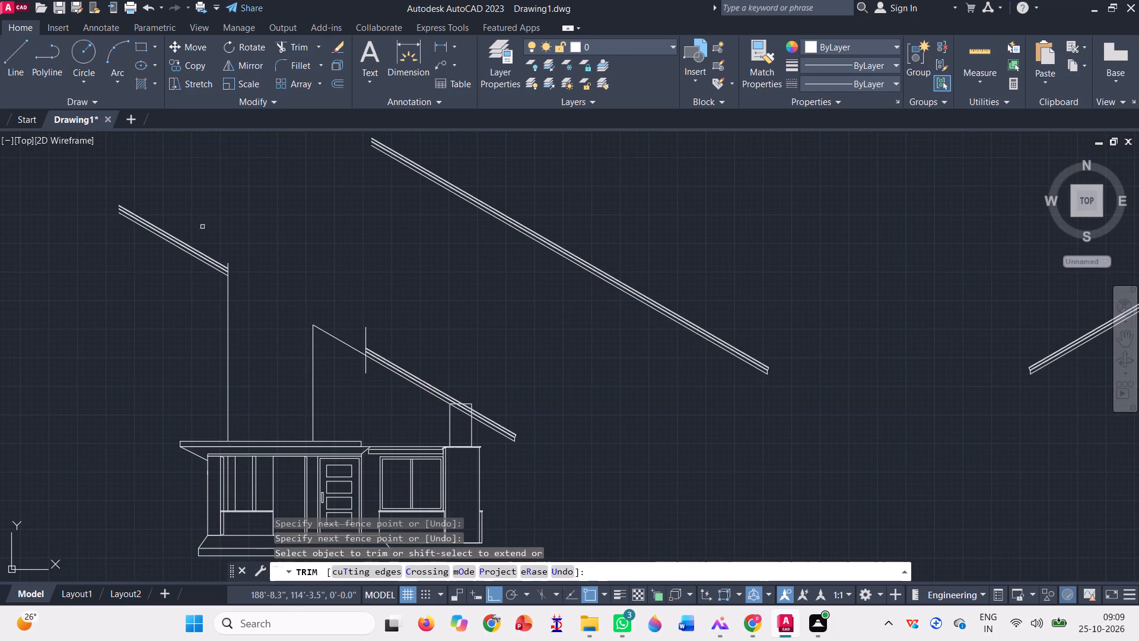
left_click(199, 211)
left_click(172, 264)
left_click(339, 352)
left_click(339, 295)
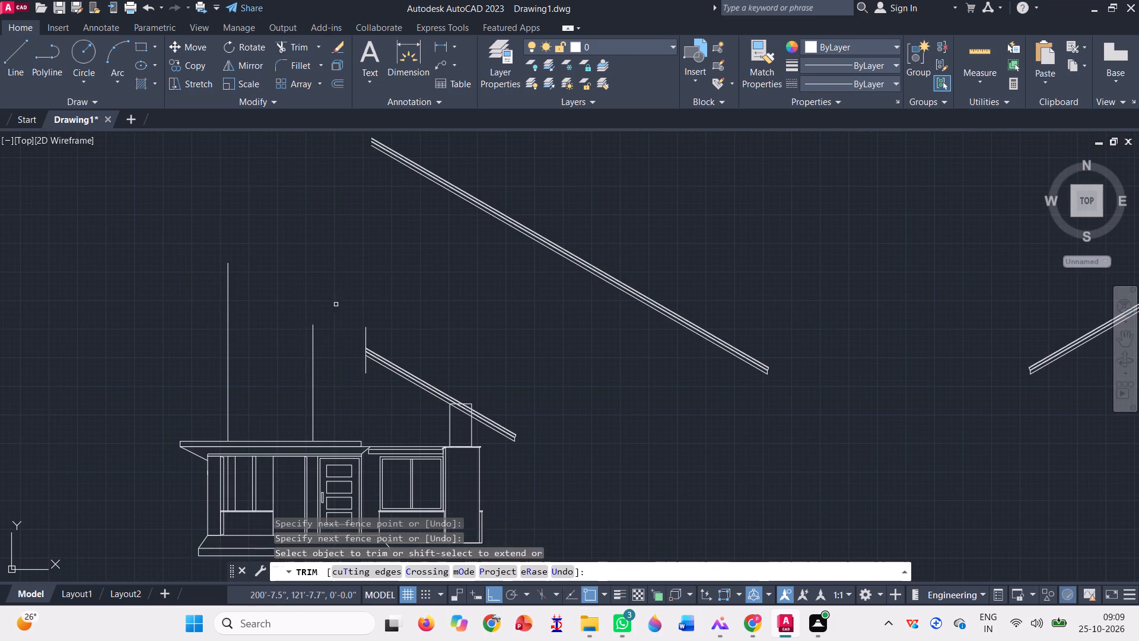
scroll(335, 307, "down", 2)
key("space")
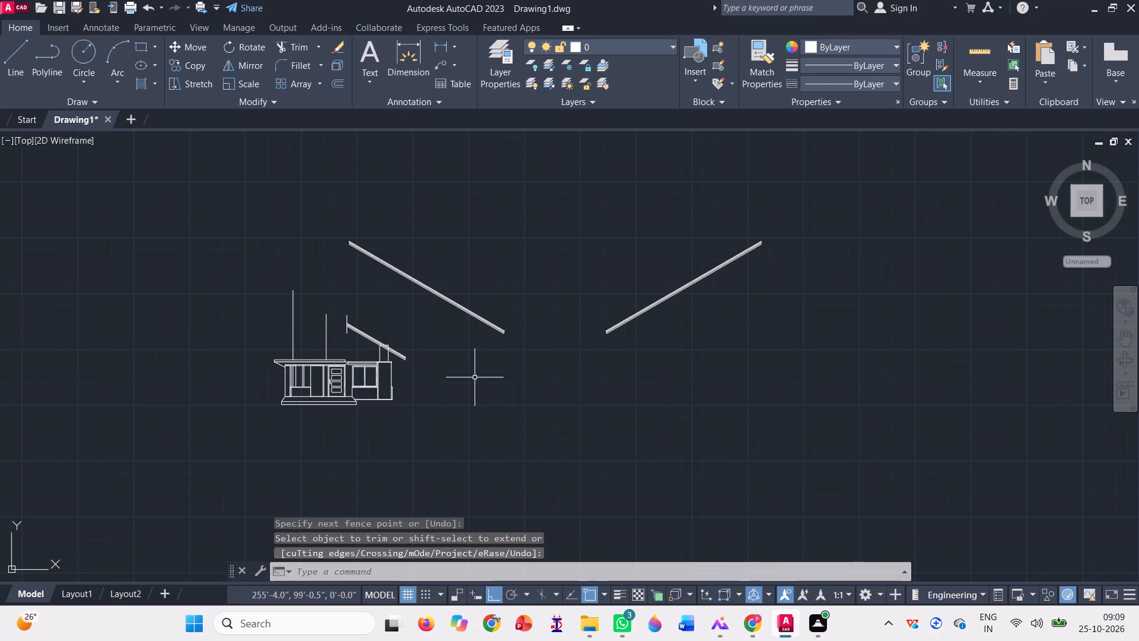
Copy the upper mirrored band that slopes down to the right onto the house roof, where the vertical cut line meets the band's top edge.
scroll(511, 423, "down", 2)
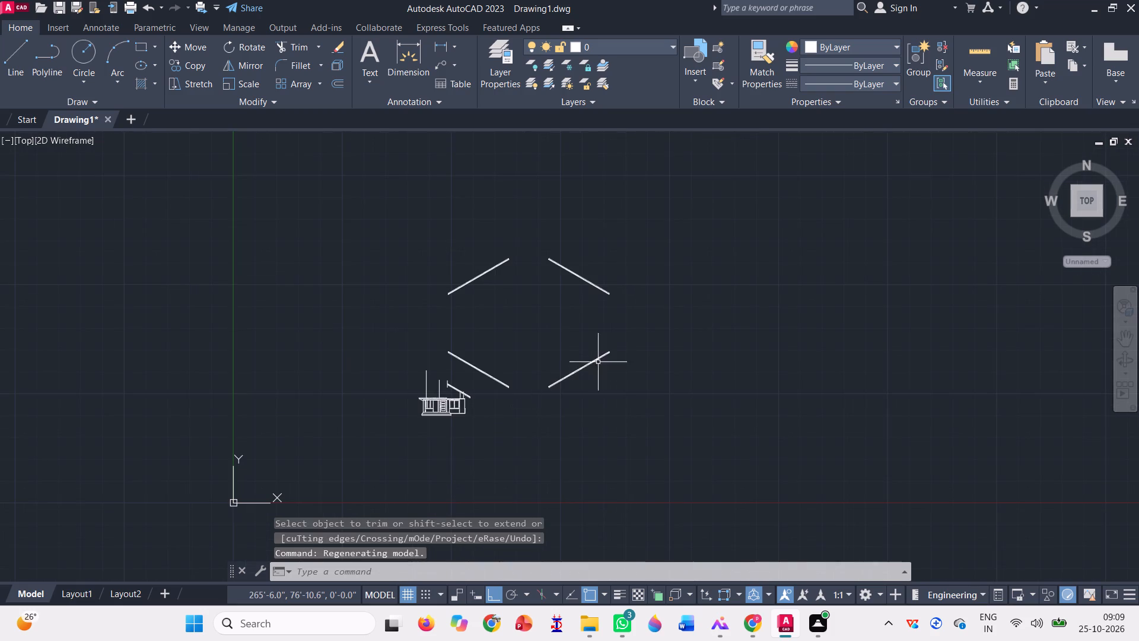
scroll(587, 282, "up", 3)
left_click(645, 382)
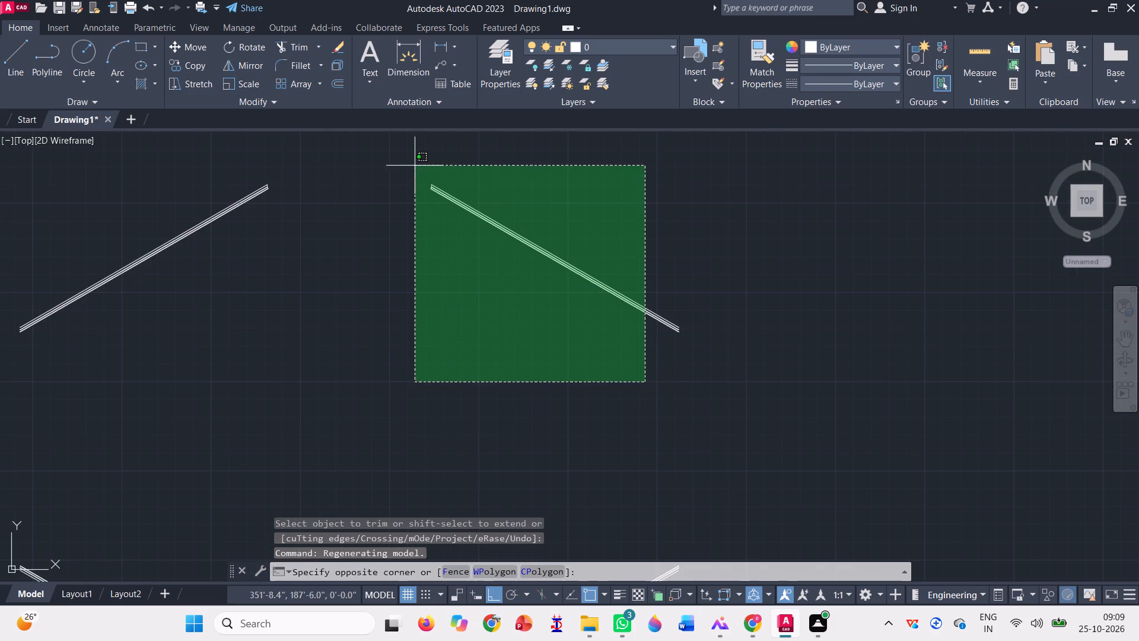
left_click(400, 156)
type("co")
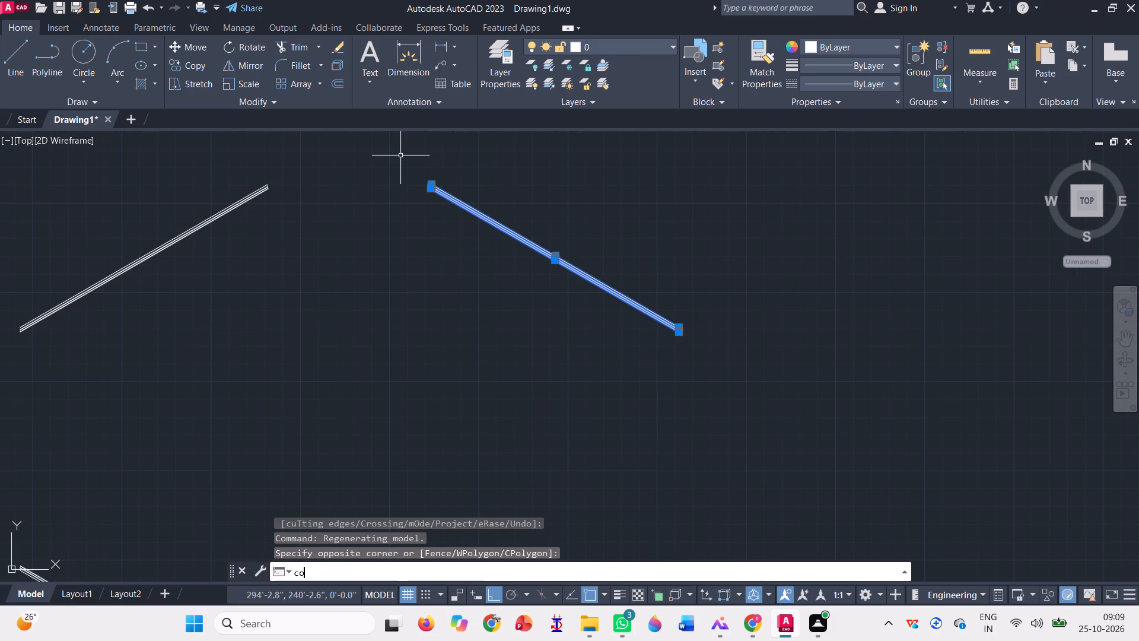
key("space")
scroll(532, 205, "up", 2)
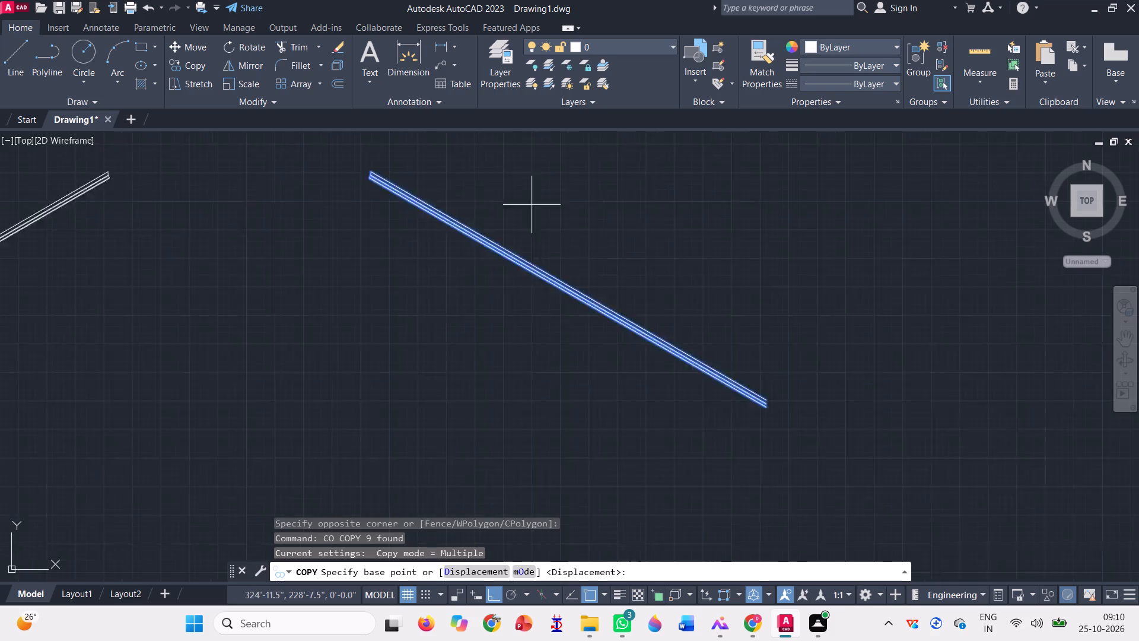
scroll(531, 203, "up", 2)
left_click(467, 408)
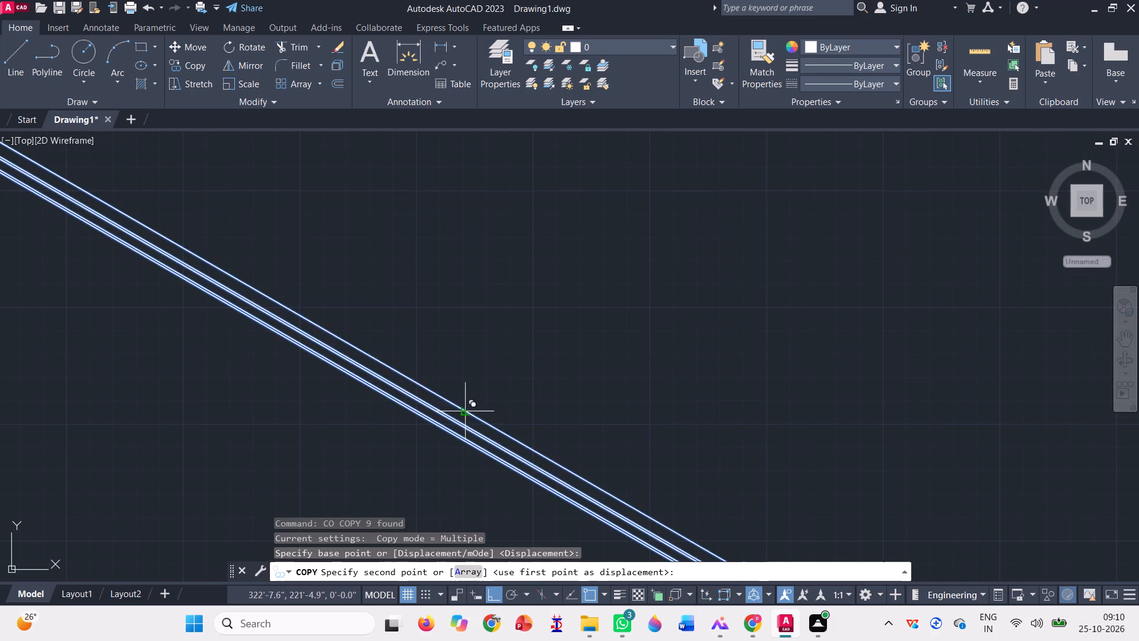
scroll(586, 327, "down", 7)
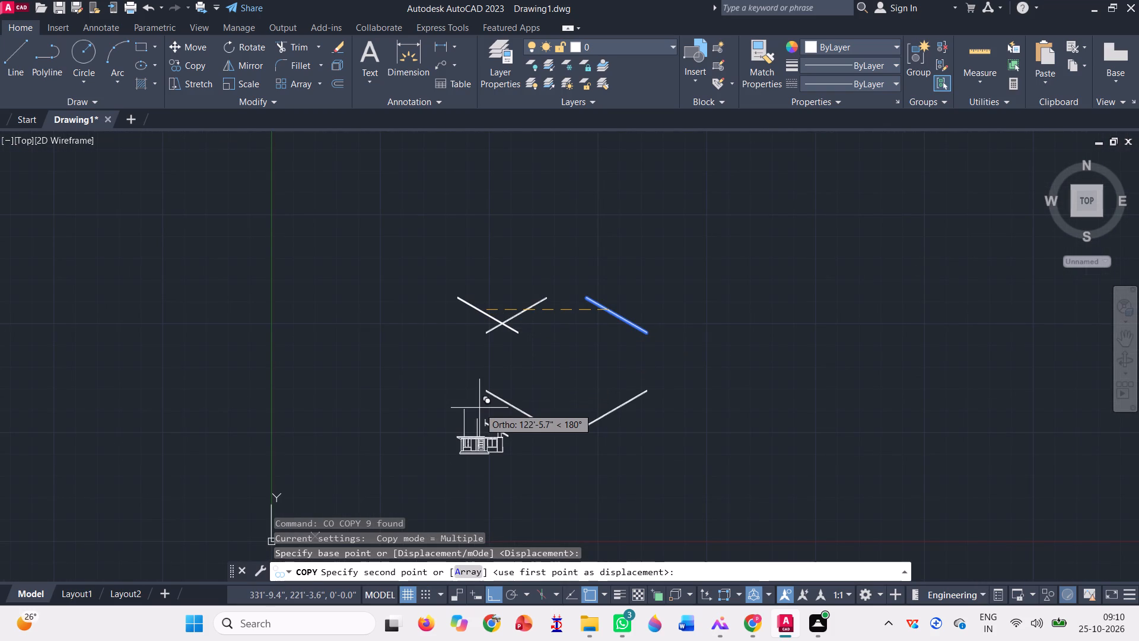
key("F8")
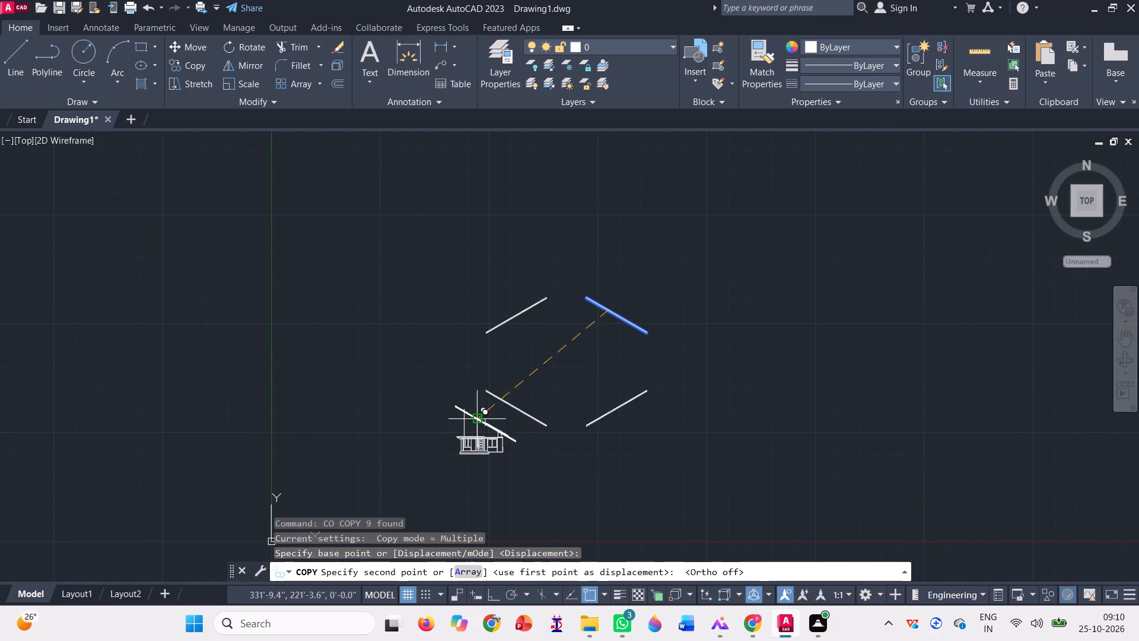
scroll(474, 415, "up", 4)
scroll(551, 474, "up", 4)
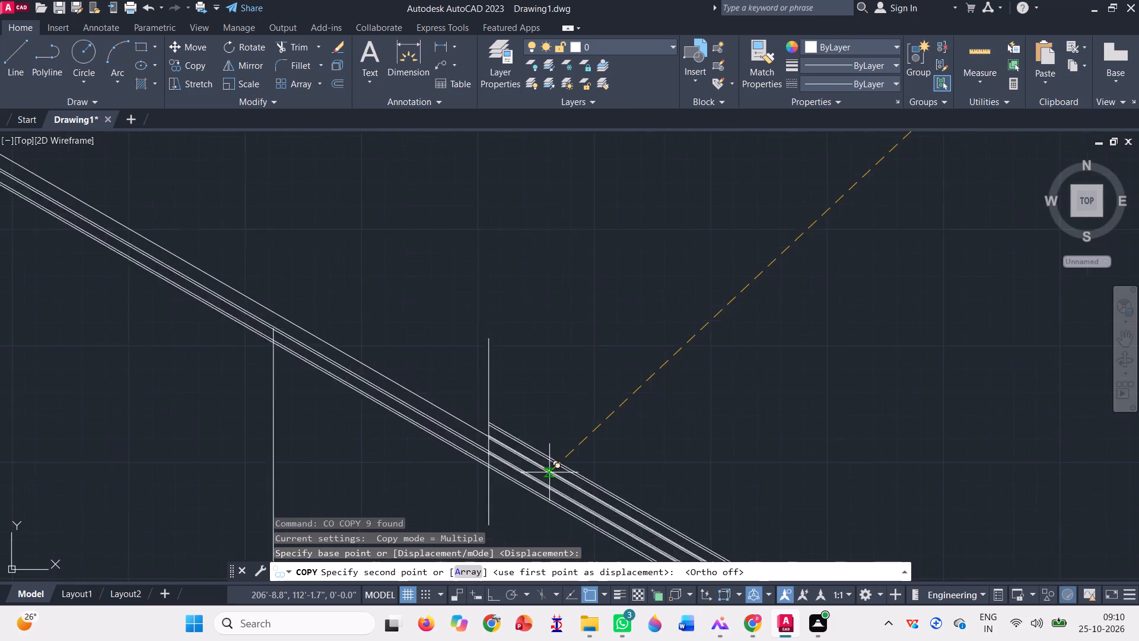
scroll(451, 395, "up", 3)
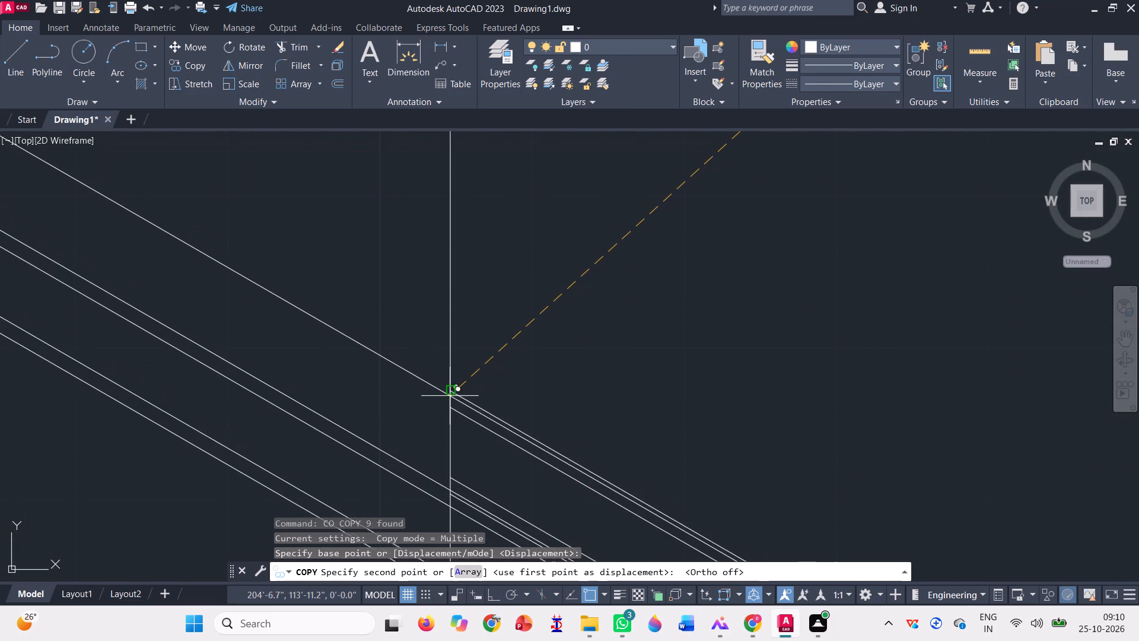
left_click(452, 392)
scroll(464, 365, "down", 5)
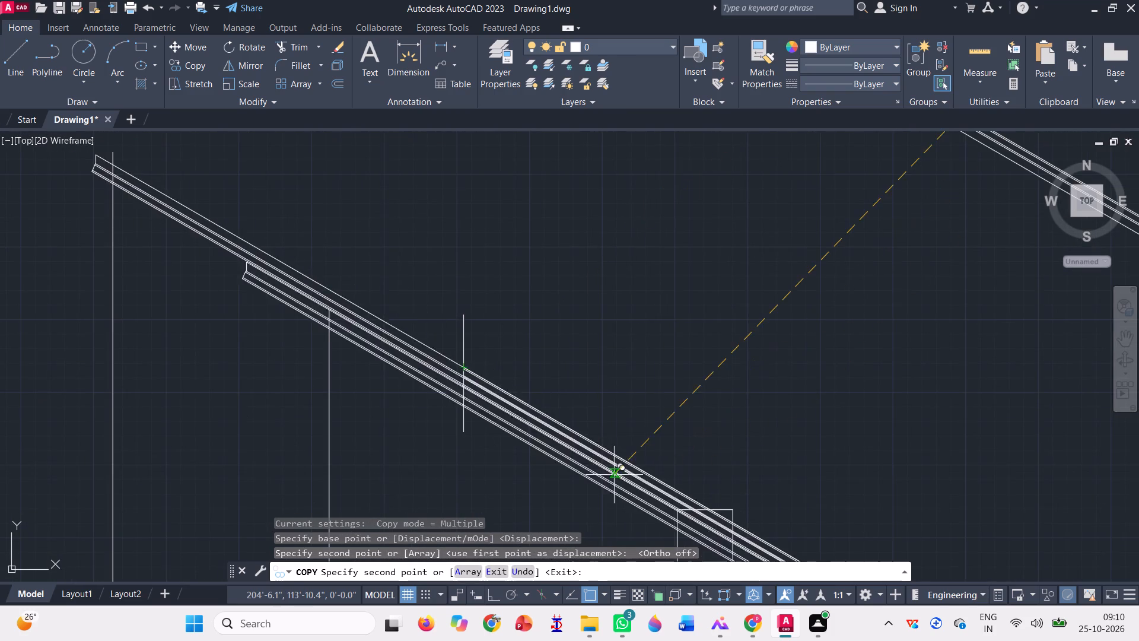
scroll(611, 476, "up", 4)
scroll(599, 458, "down", 3)
key("space")
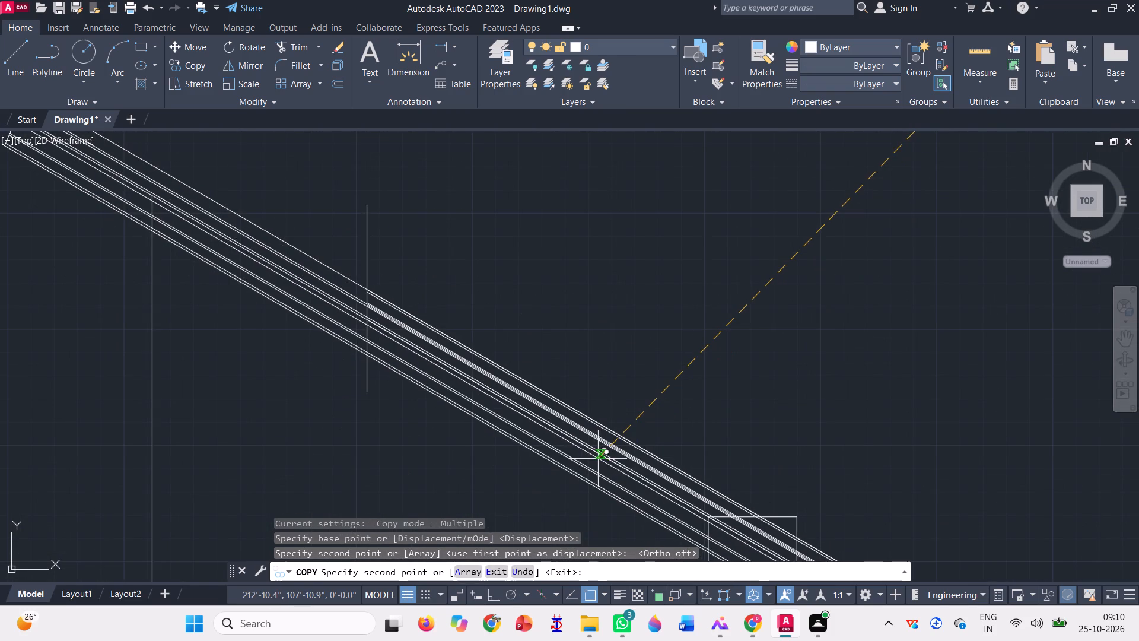
Examine how the copied band's lines meet and overlap the remaining roof band at the vertical cut line.
scroll(371, 340, "up", 3)
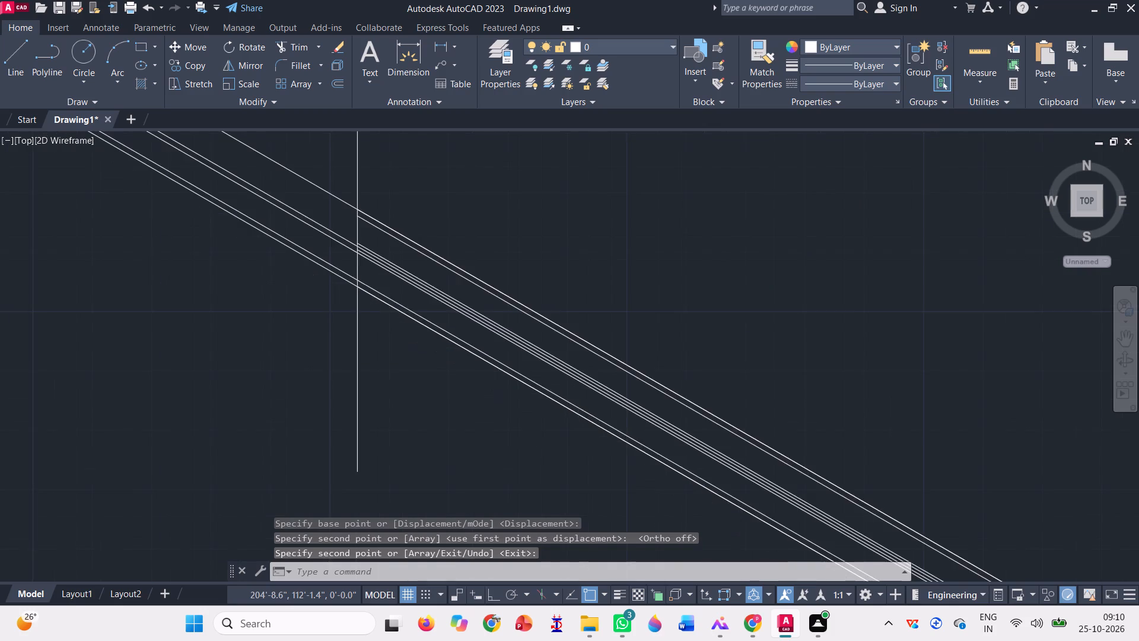
scroll(377, 286, "down", 1)
scroll(385, 211, "up", 4)
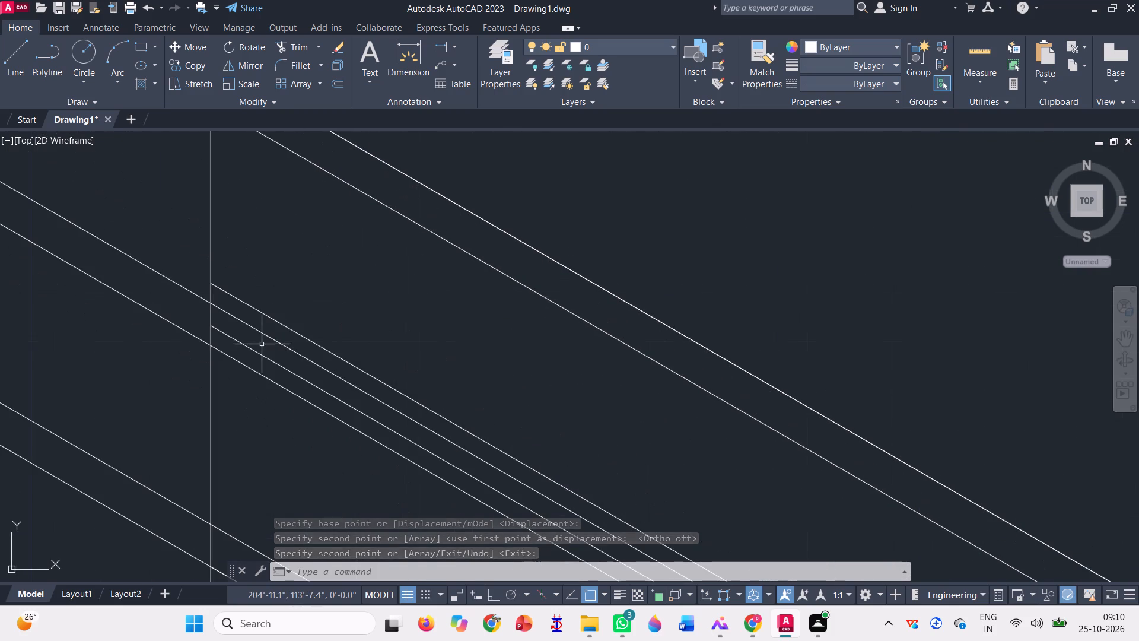
scroll(244, 351, "down", 5)
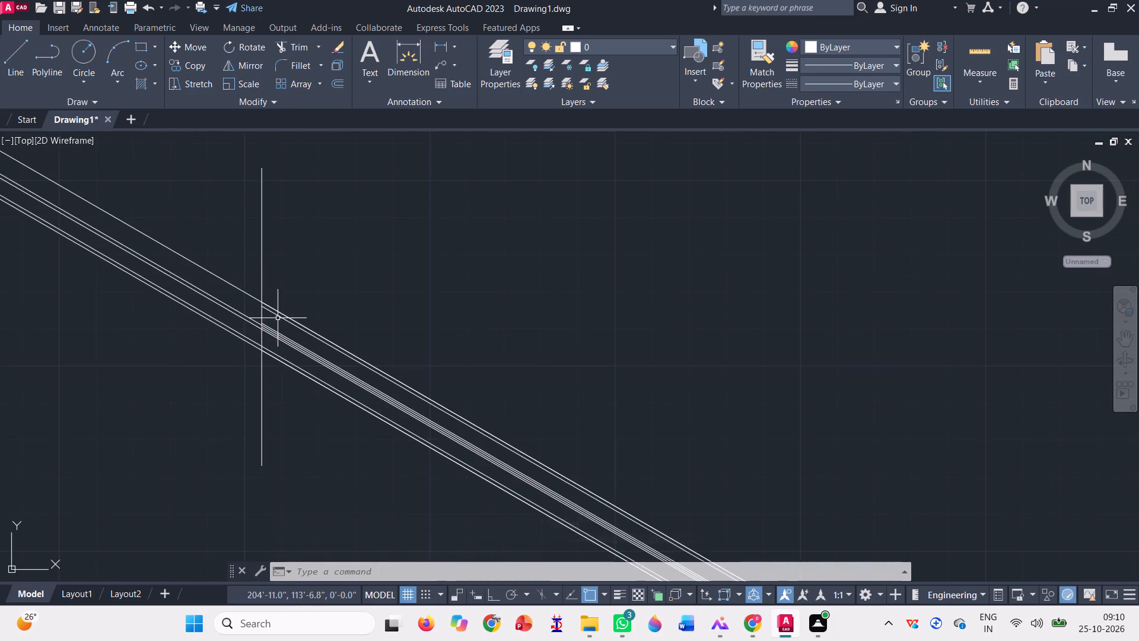
scroll(279, 316, "down", 1)
scroll(220, 350, "up", 2)
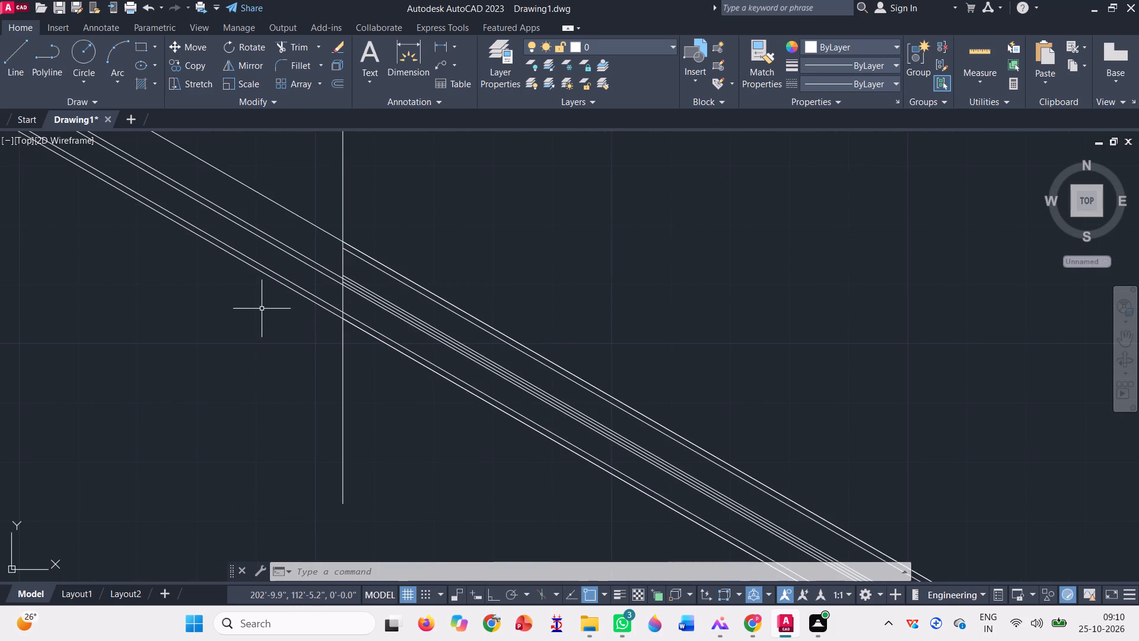
scroll(265, 299, "down", 2)
scroll(358, 325, "down", 2)
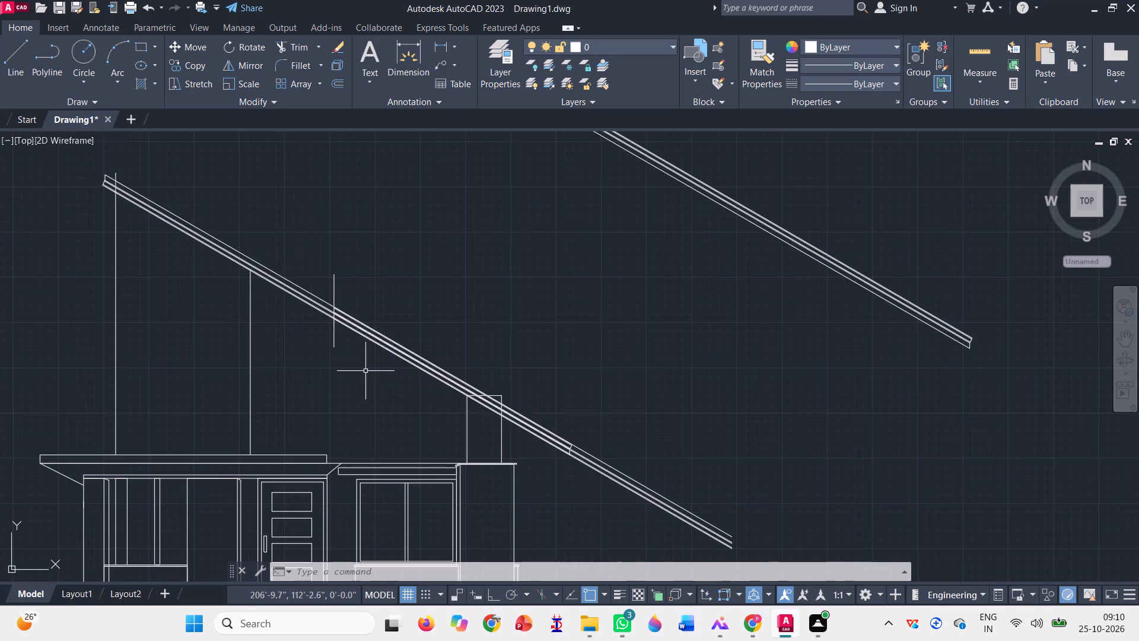
scroll(365, 371, "up", 2)
scroll(333, 301, "down", 3)
Trim off the part of the copied roof band that runs past the house roof's lower eave end.
left_click(299, 45)
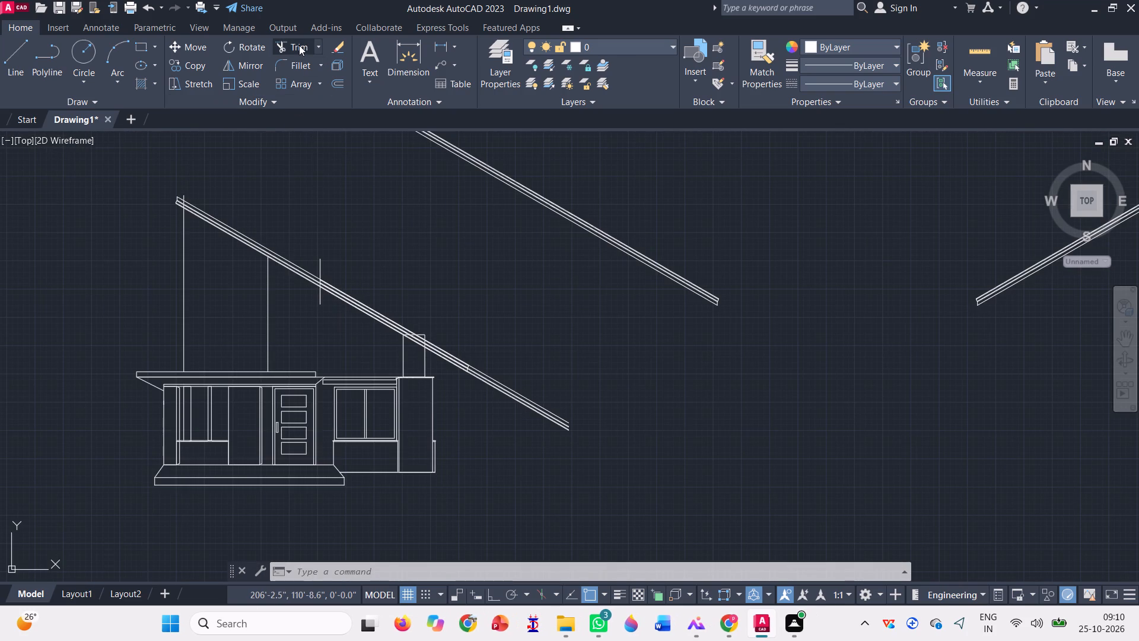
left_click(505, 427)
left_click(545, 322)
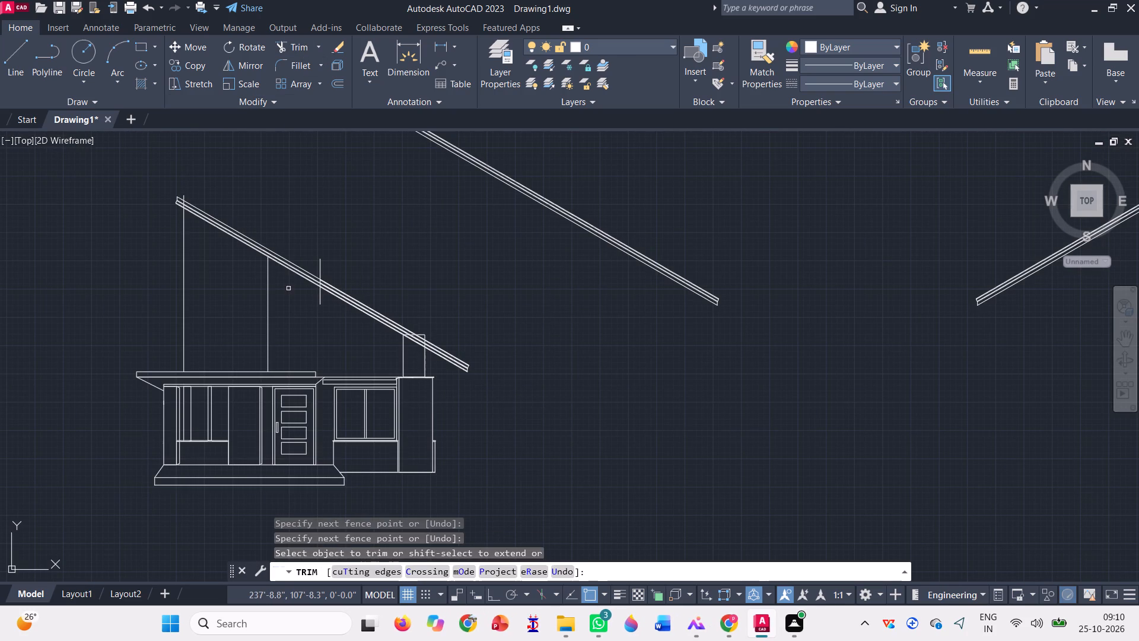
Examine the overlapping band lines on both sides of the vertical cut line and along the whole house roof.
scroll(311, 280, "up", 4)
scroll(273, 282, "down", 1)
scroll(367, 314, "up", 2)
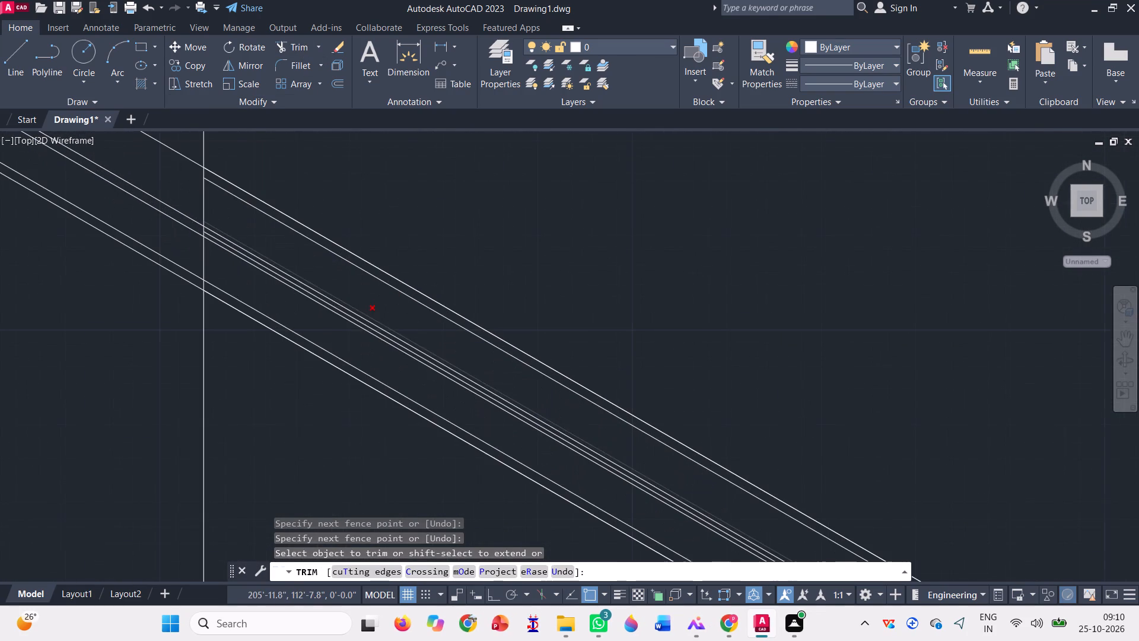
scroll(367, 314, "up", 1)
scroll(276, 288, "up", 1)
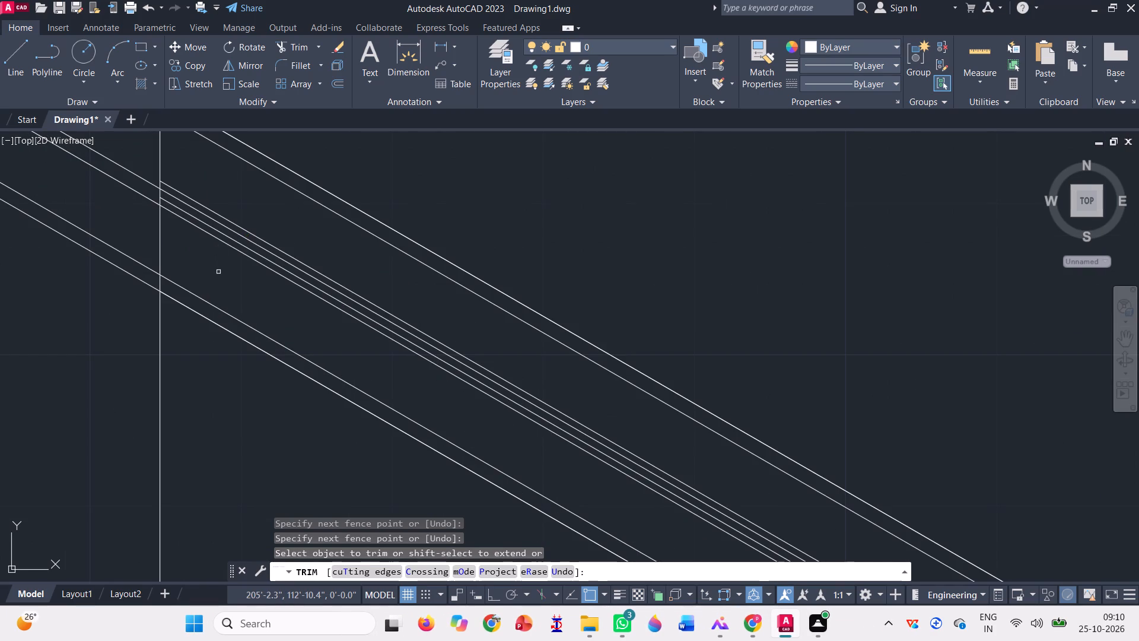
scroll(220, 274, "down", 2)
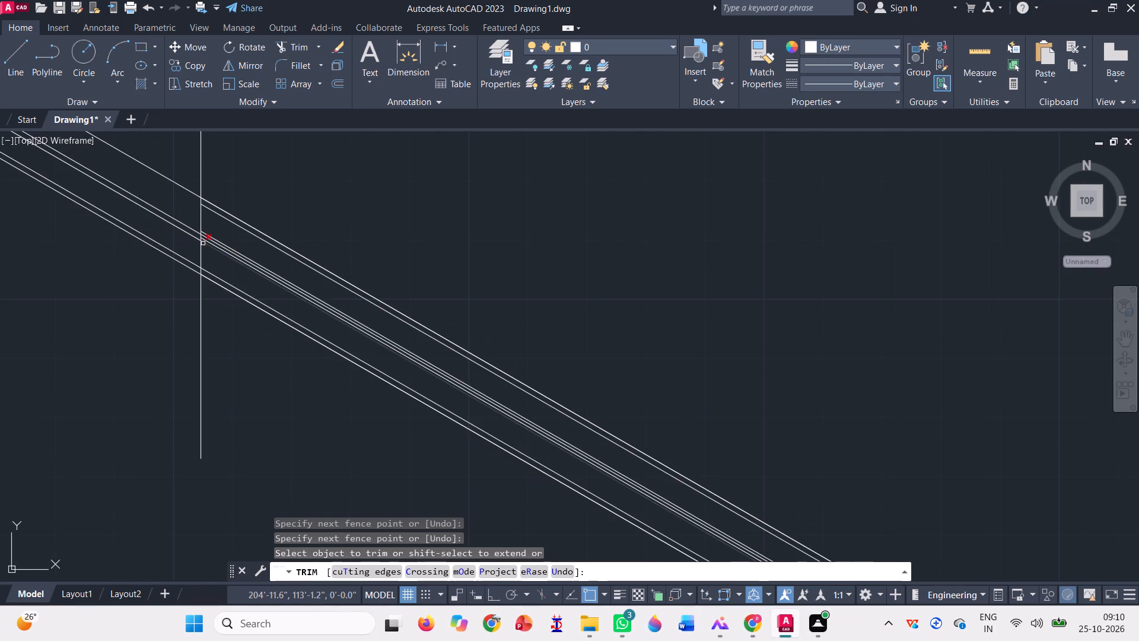
scroll(258, 295, "down", 1)
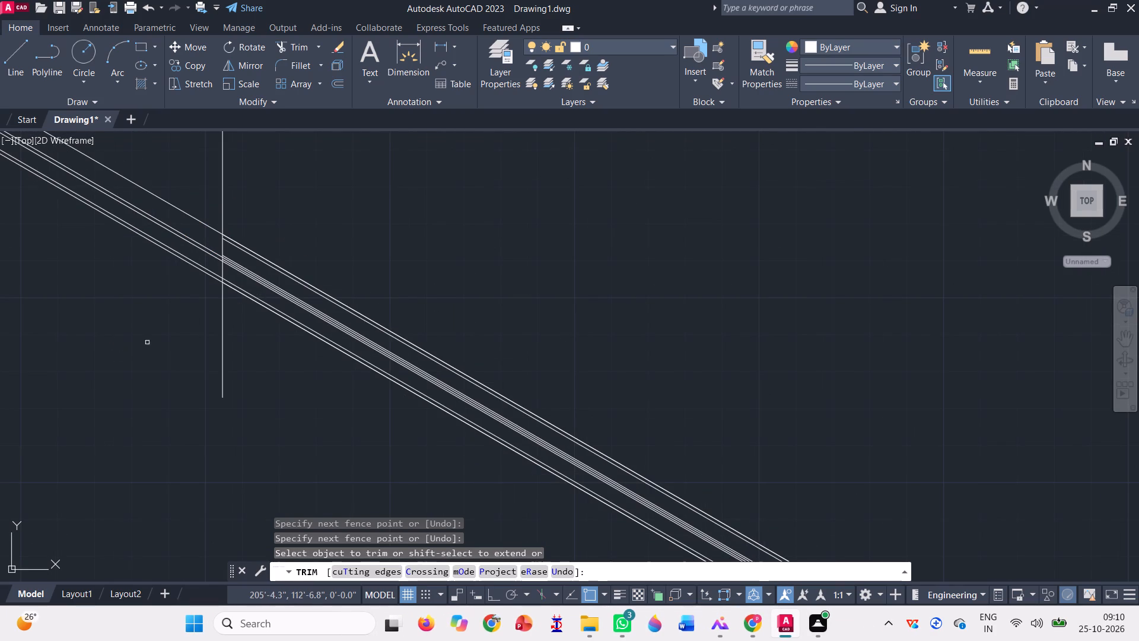
scroll(396, 366, "down", 3)
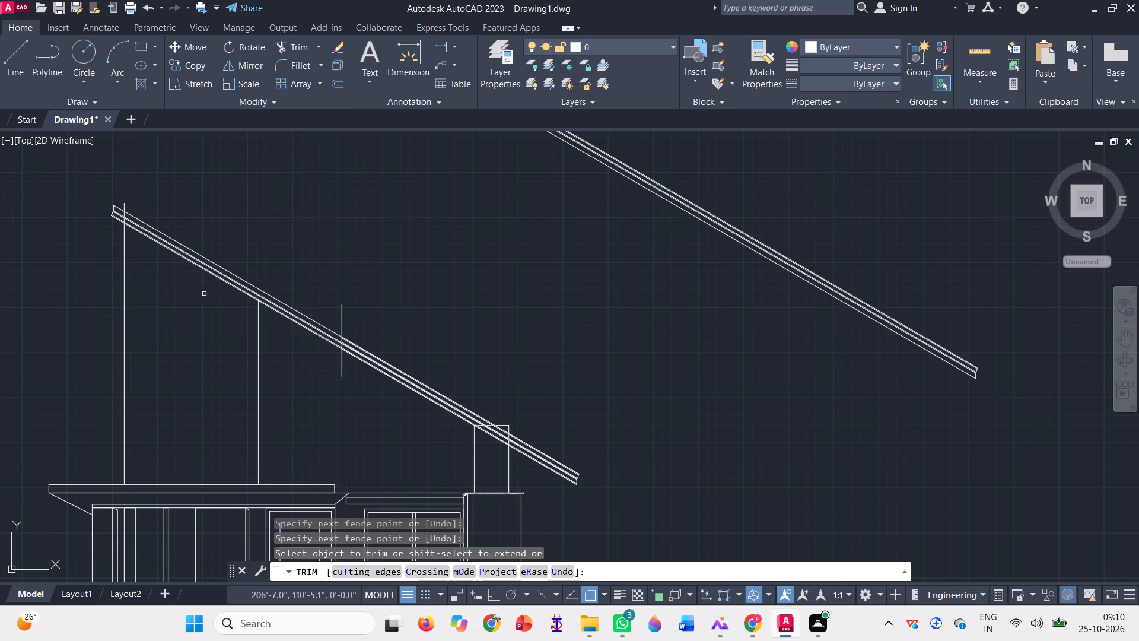
key("Escape")
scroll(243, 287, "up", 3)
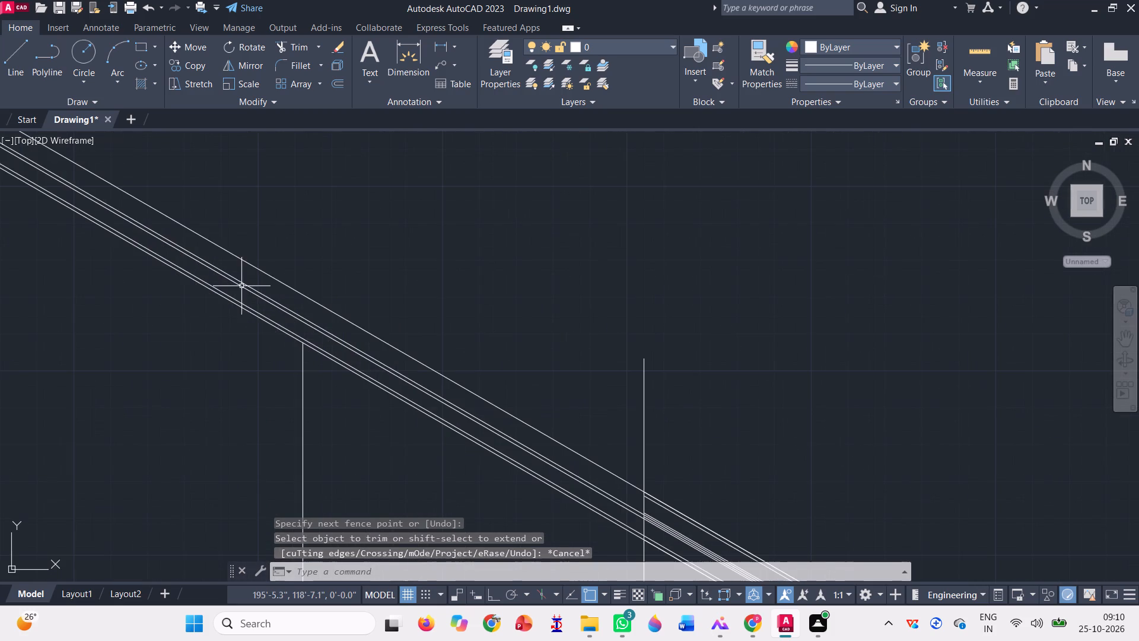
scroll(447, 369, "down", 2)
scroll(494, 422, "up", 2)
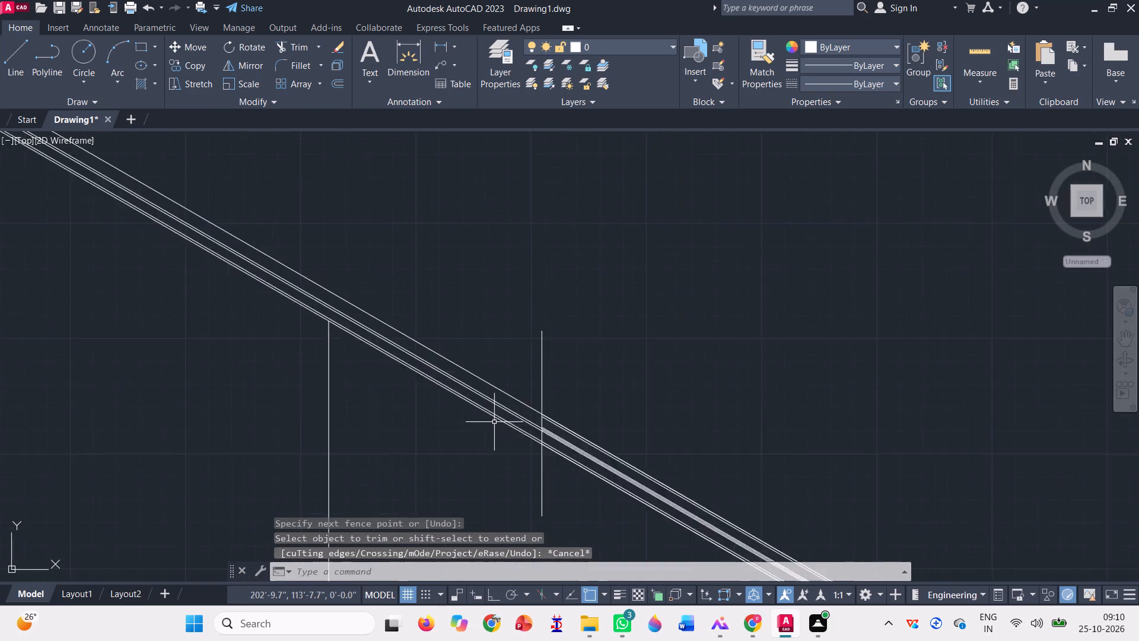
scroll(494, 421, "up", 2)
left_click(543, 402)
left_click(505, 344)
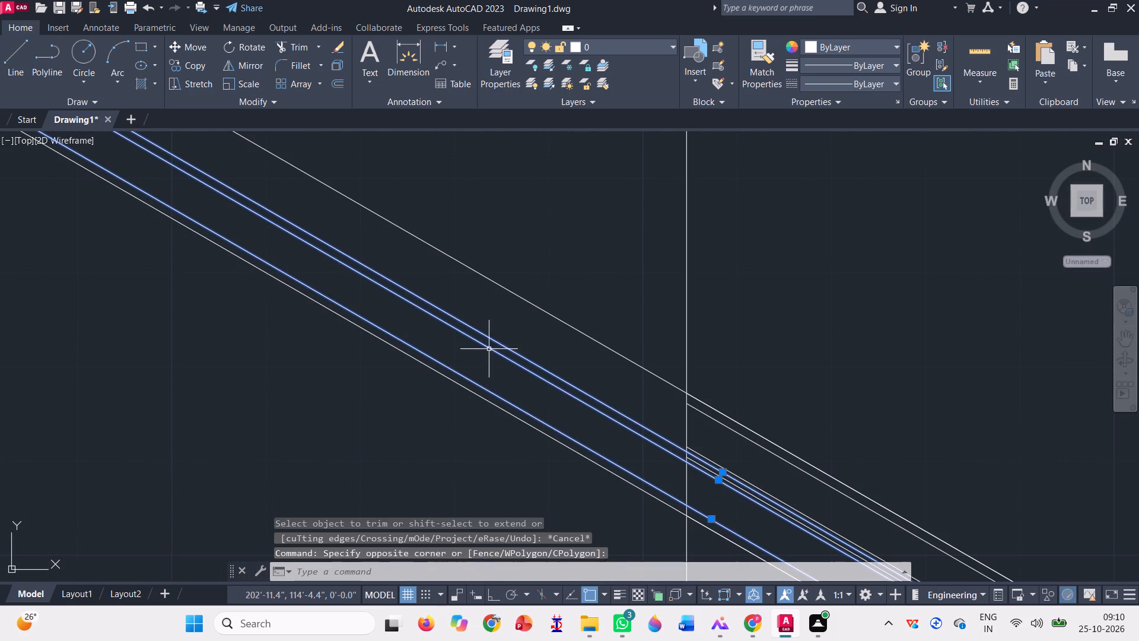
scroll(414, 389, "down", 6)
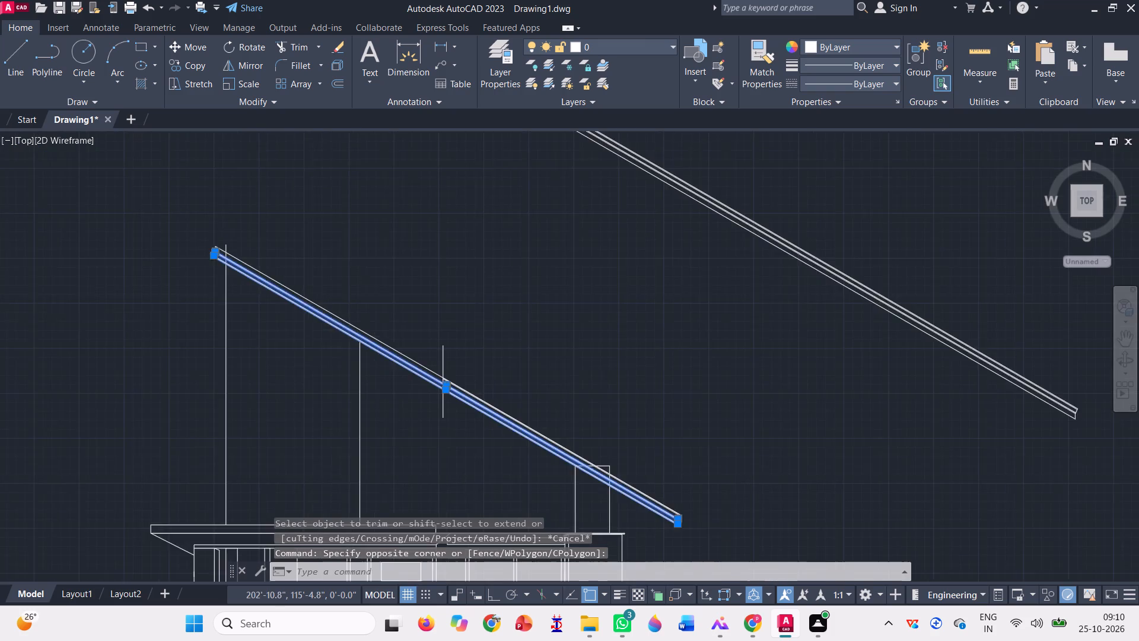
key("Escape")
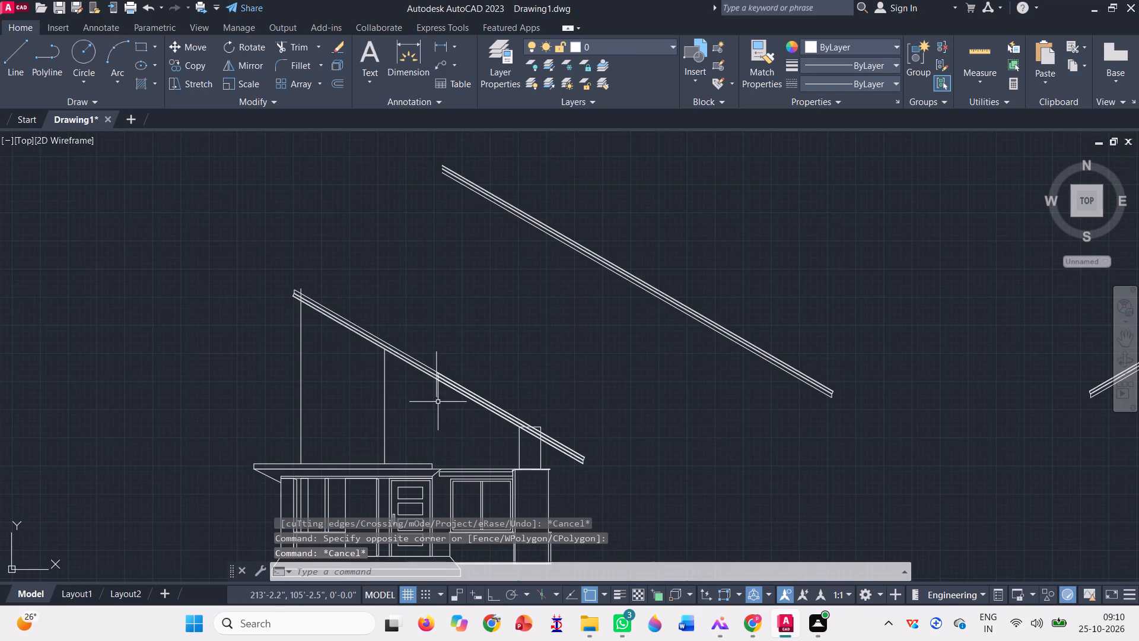
Move the full-length copied roof band, with its end lines, off the house into the empty area beyond its uphill end.
left_click(360, 332)
scroll(333, 319, "up", 3)
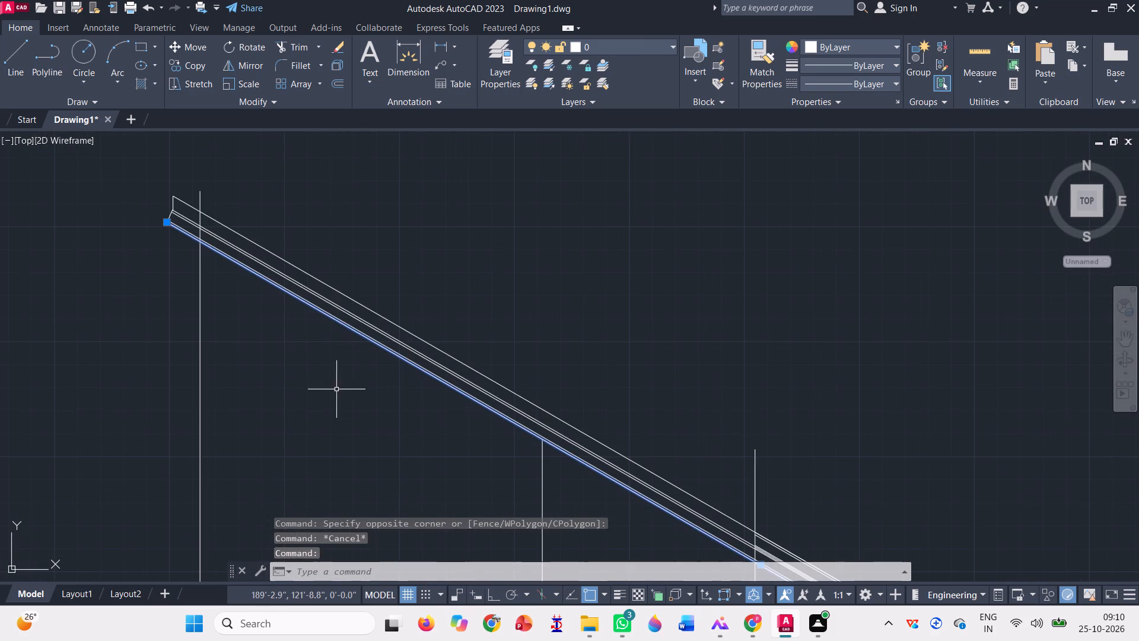
left_click(338, 389)
left_click(319, 261)
scroll(152, 188, "up", 4)
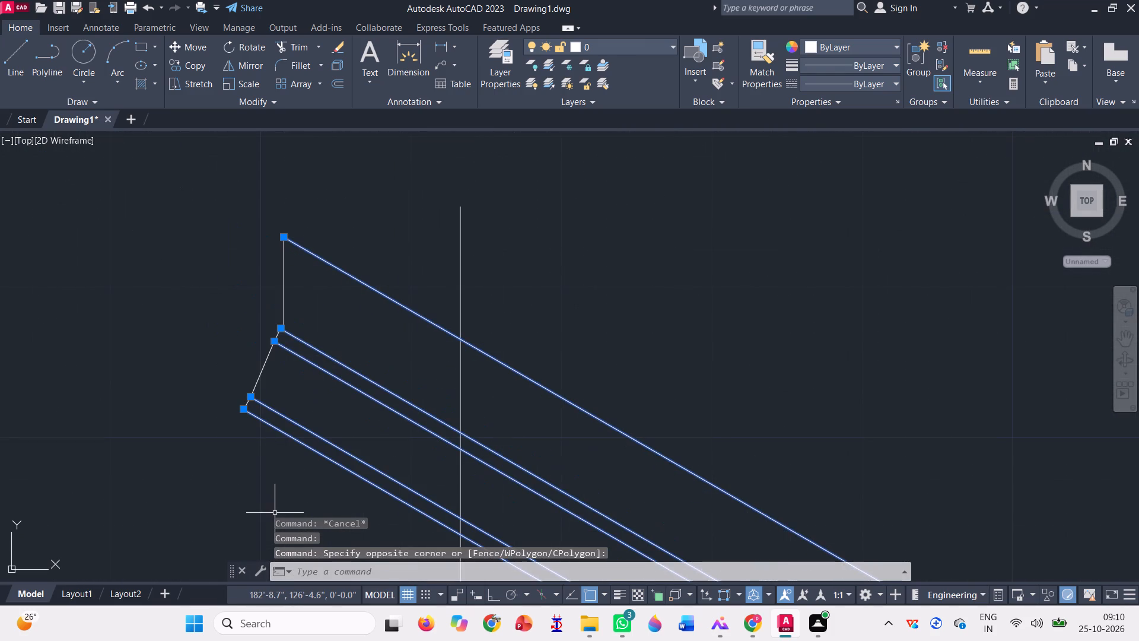
left_click(287, 497)
left_click(179, 217)
type("m")
key("space")
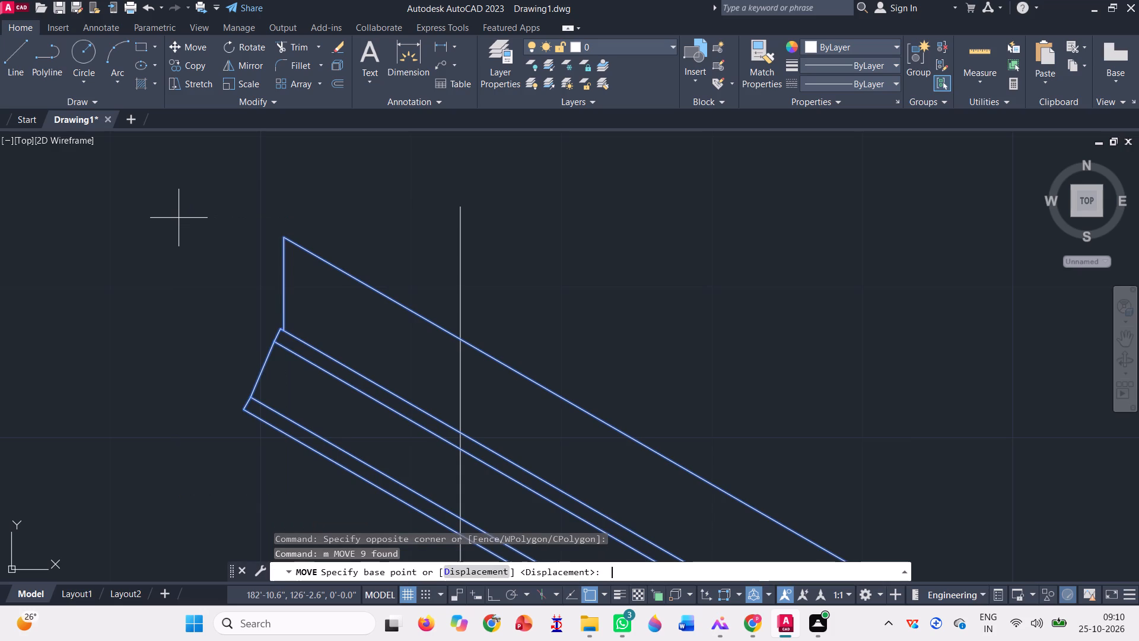
left_click(297, 339)
scroll(566, 356, "down", 7)
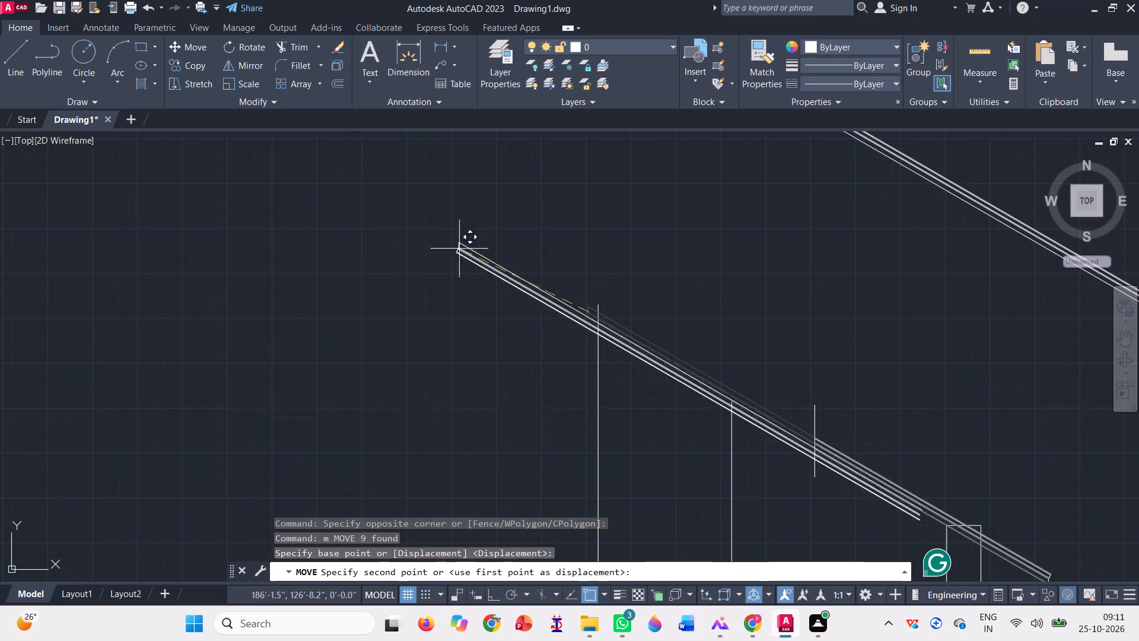
scroll(296, 301, "down", 2)
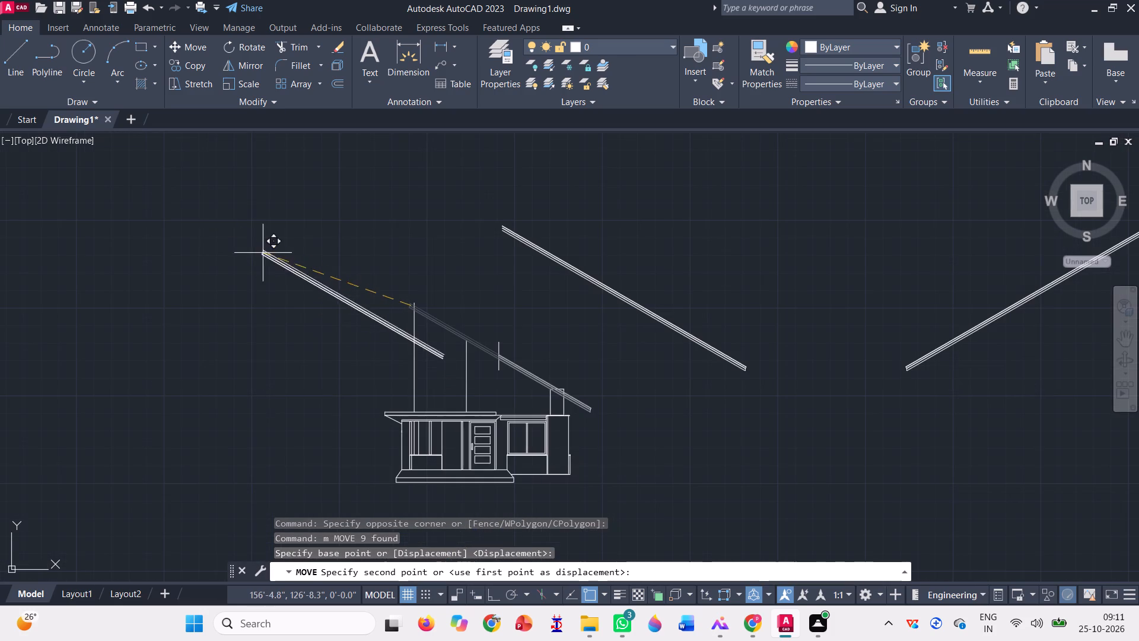
left_click(149, 193)
Erase the full-length band that was moved clear of the house, including its end lines.
scroll(146, 221, "up", 3)
scroll(179, 333, "down", 4)
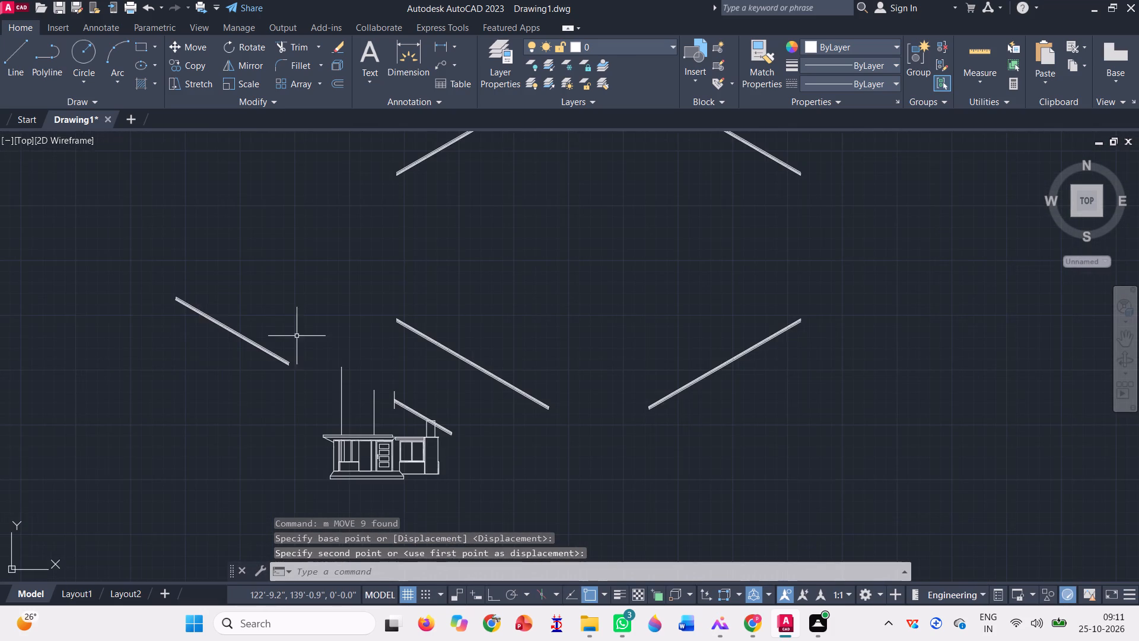
scroll(304, 332, "down", 1)
scroll(532, 167, "up", 6)
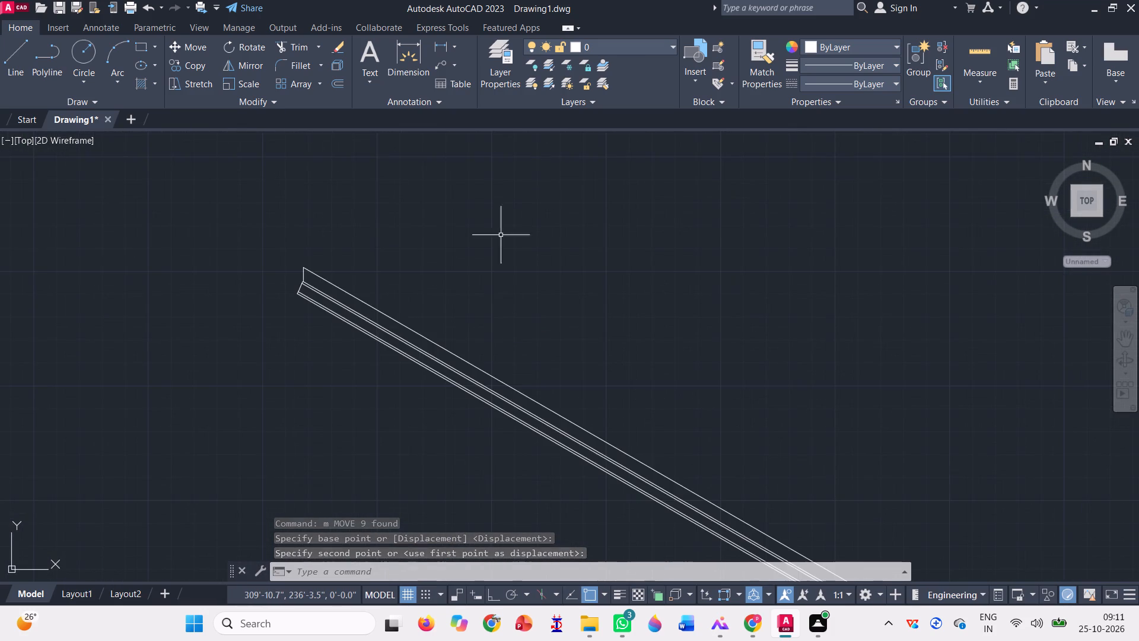
scroll(418, 288, "down", 8)
scroll(354, 348, "up", 5)
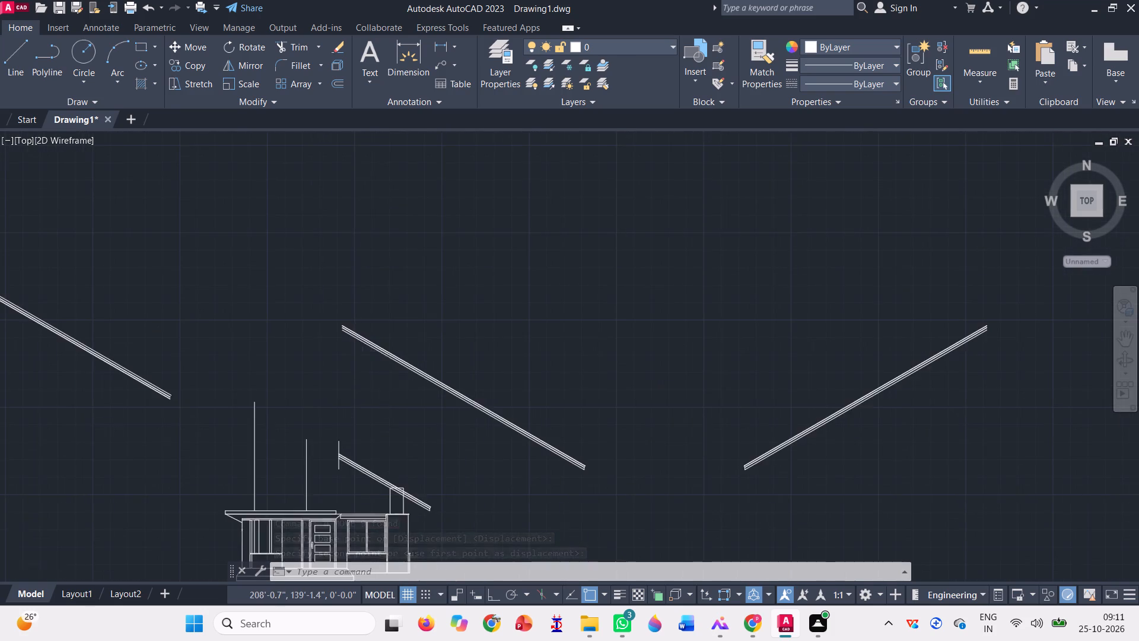
scroll(386, 382, "up", 2)
scroll(395, 325, "down", 5)
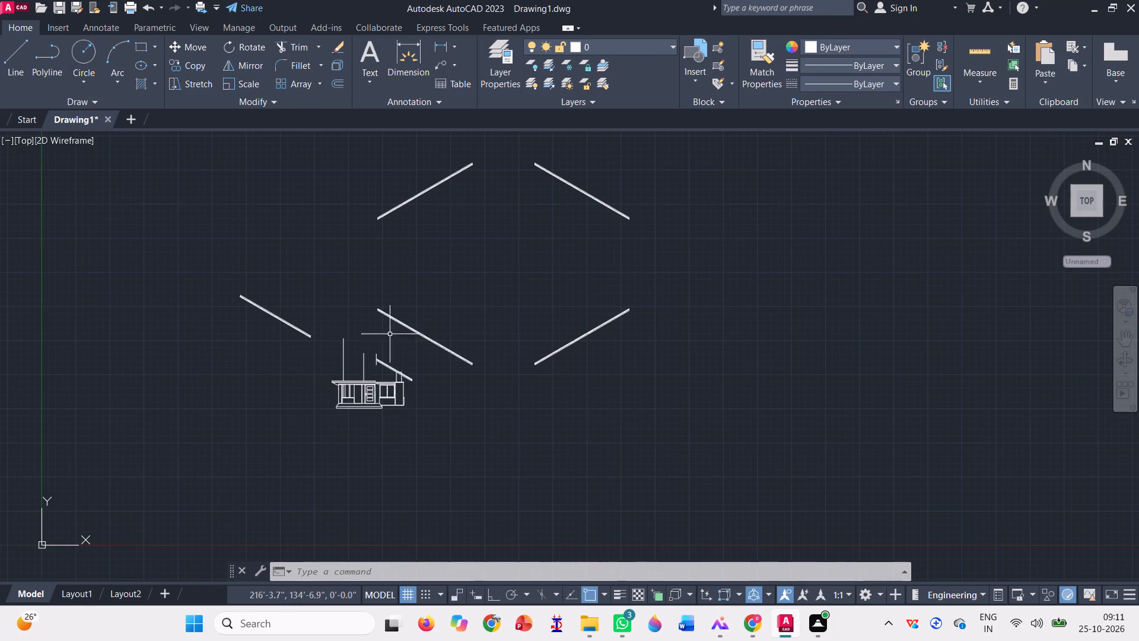
left_click(319, 344)
left_click(223, 269)
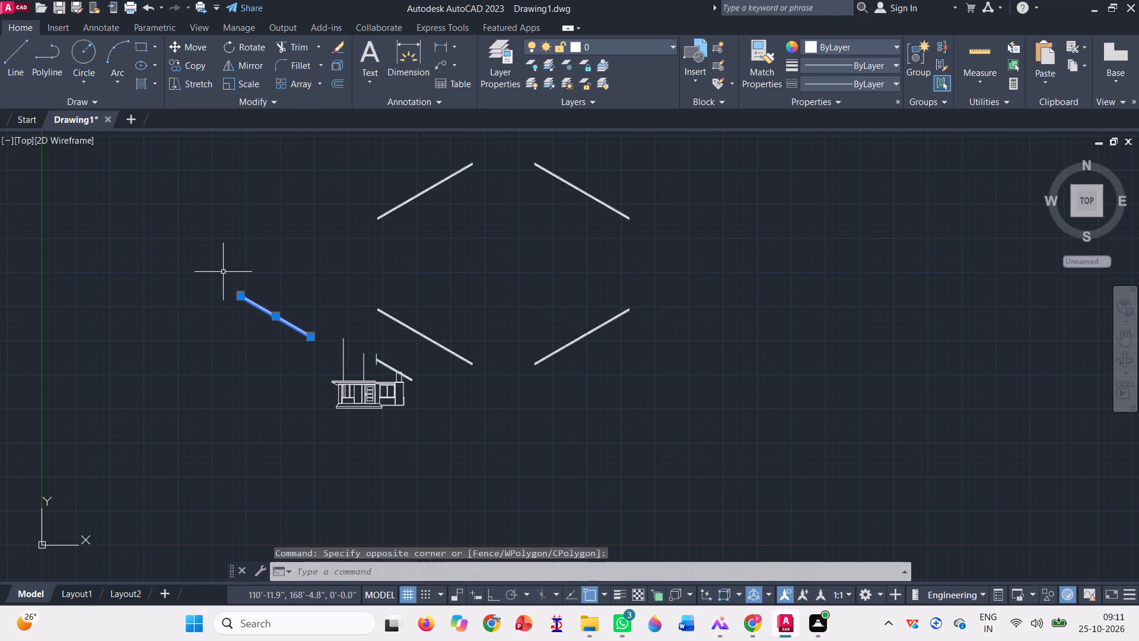
key("Delete")
Erase the four mirrored roof bands beside and above the house, leaving only the house with its short roof band.
scroll(438, 496, "down", 1)
left_click(596, 437)
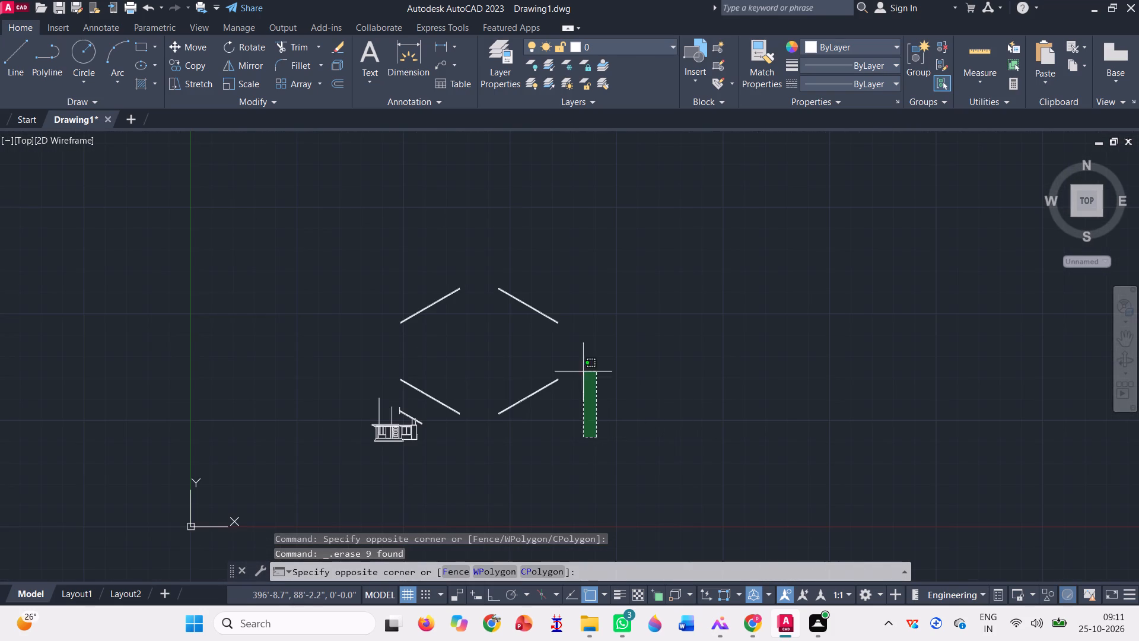
left_click(432, 243)
key("Delete")
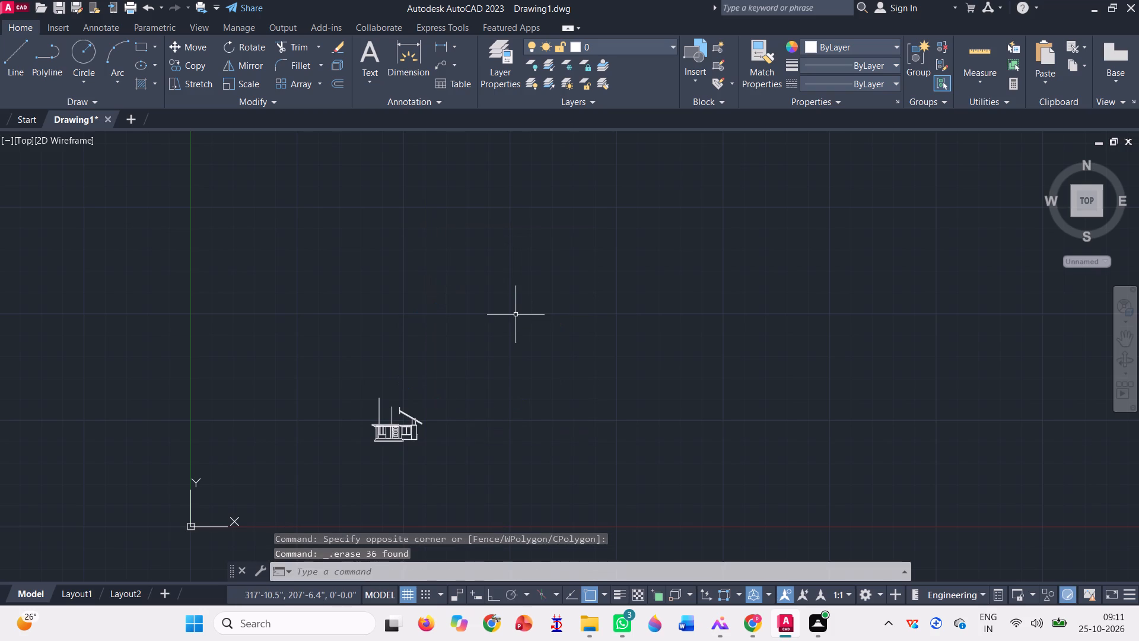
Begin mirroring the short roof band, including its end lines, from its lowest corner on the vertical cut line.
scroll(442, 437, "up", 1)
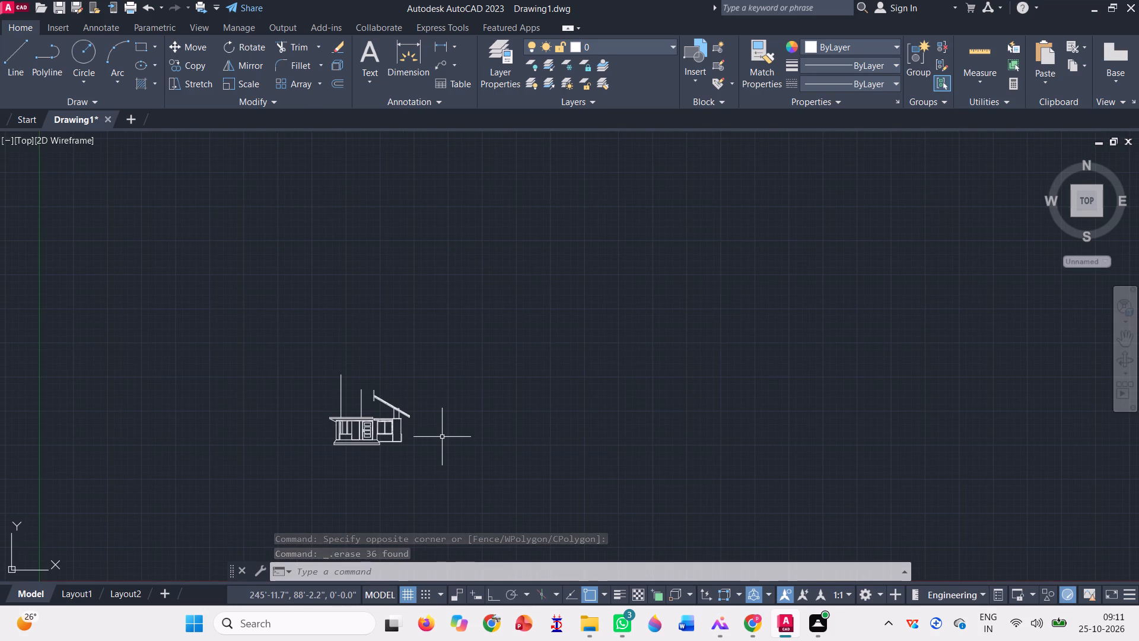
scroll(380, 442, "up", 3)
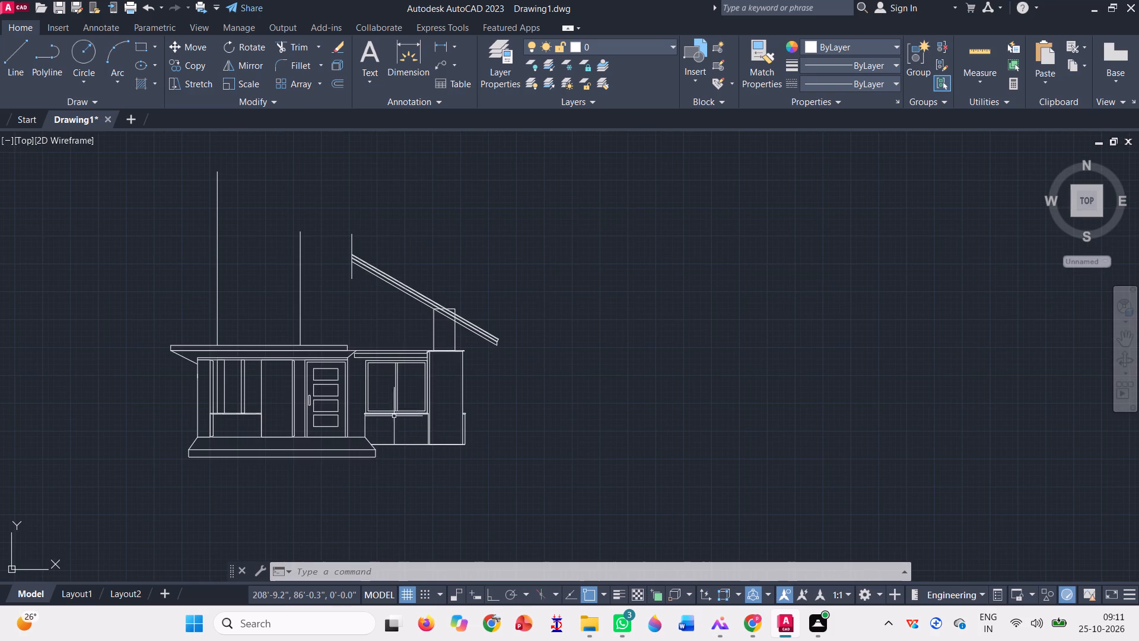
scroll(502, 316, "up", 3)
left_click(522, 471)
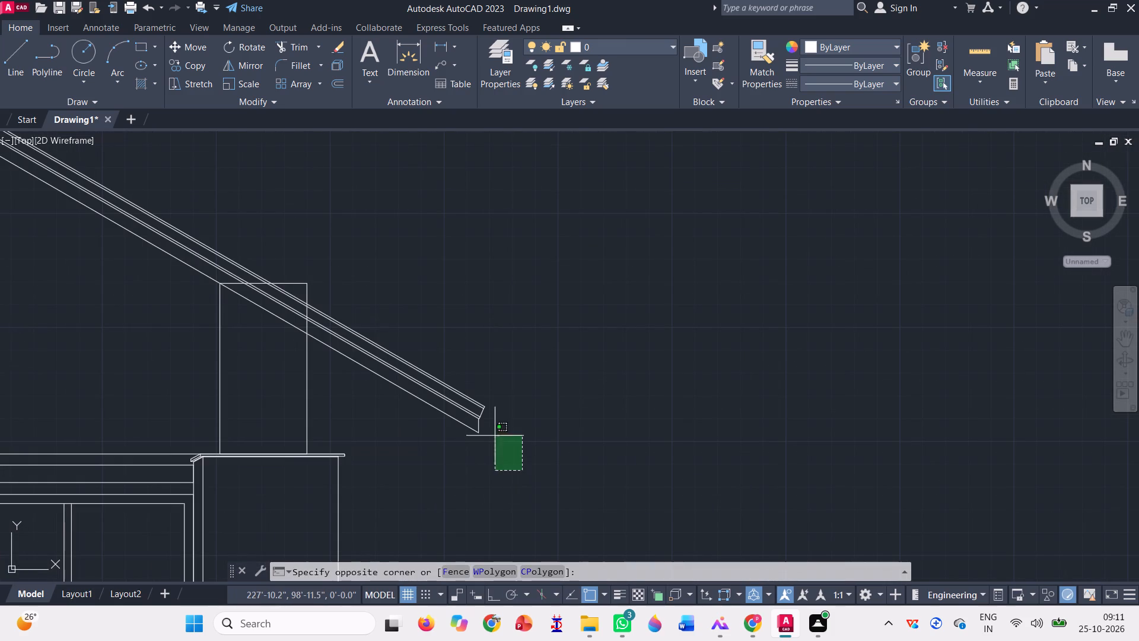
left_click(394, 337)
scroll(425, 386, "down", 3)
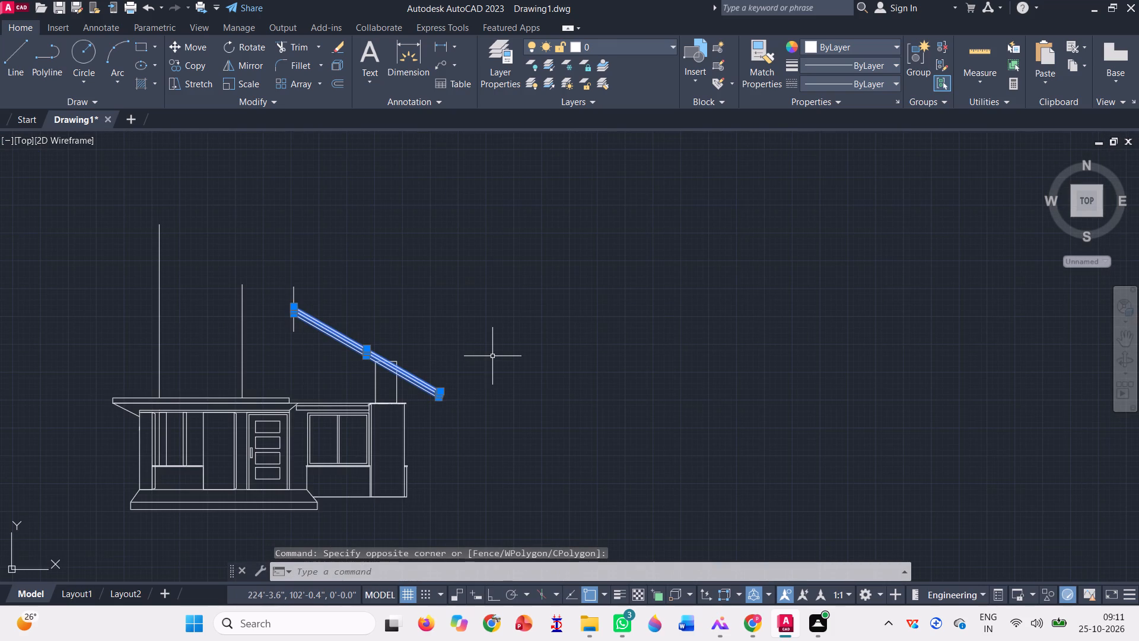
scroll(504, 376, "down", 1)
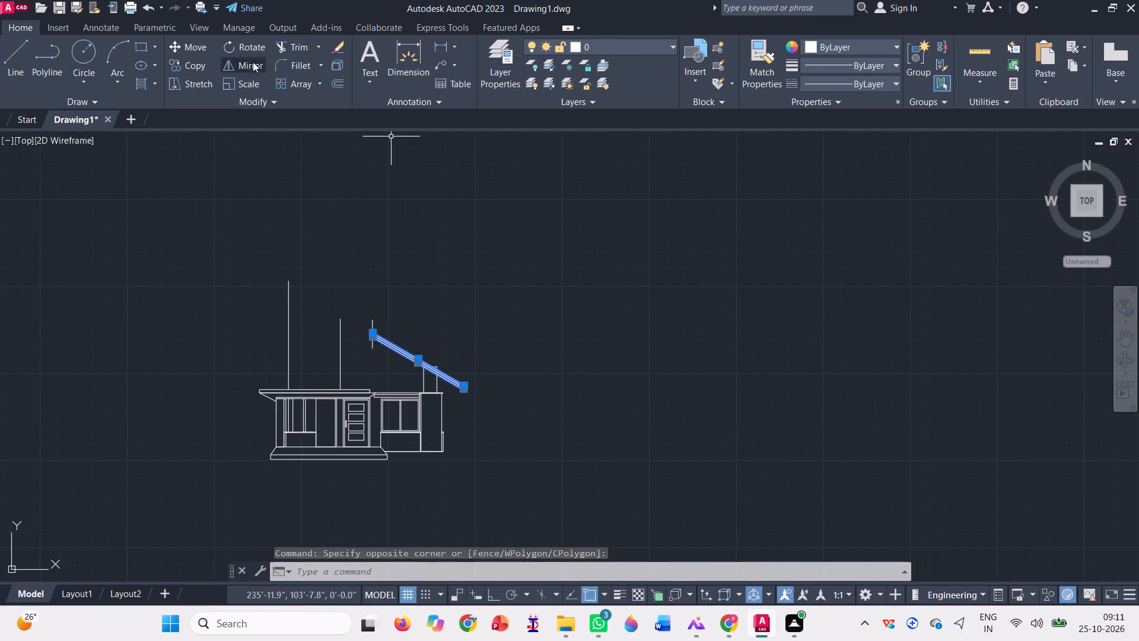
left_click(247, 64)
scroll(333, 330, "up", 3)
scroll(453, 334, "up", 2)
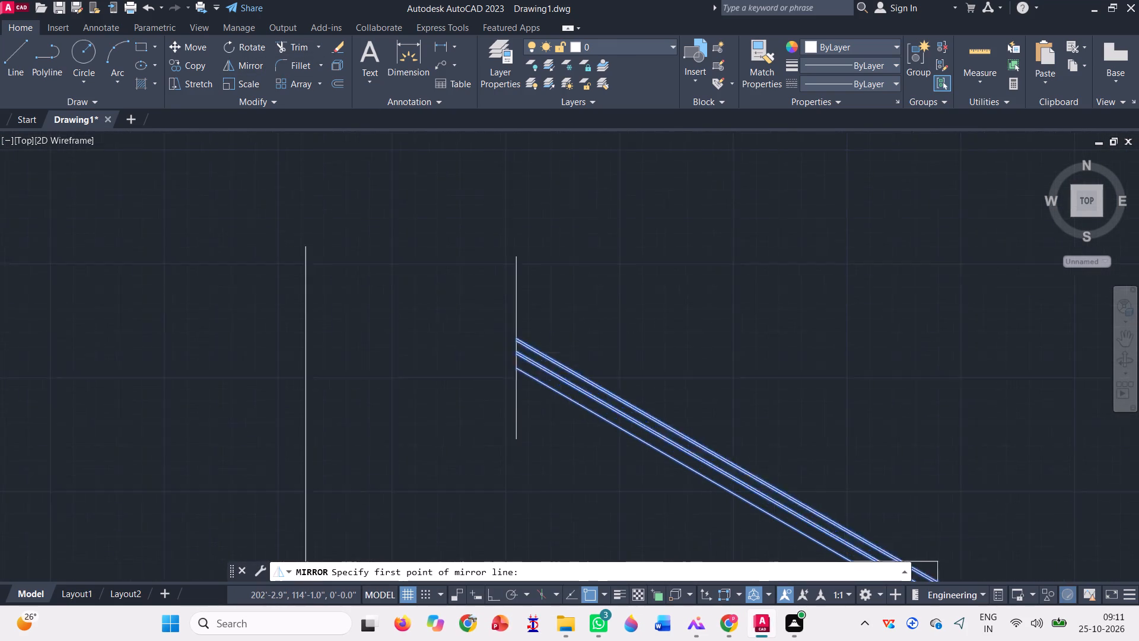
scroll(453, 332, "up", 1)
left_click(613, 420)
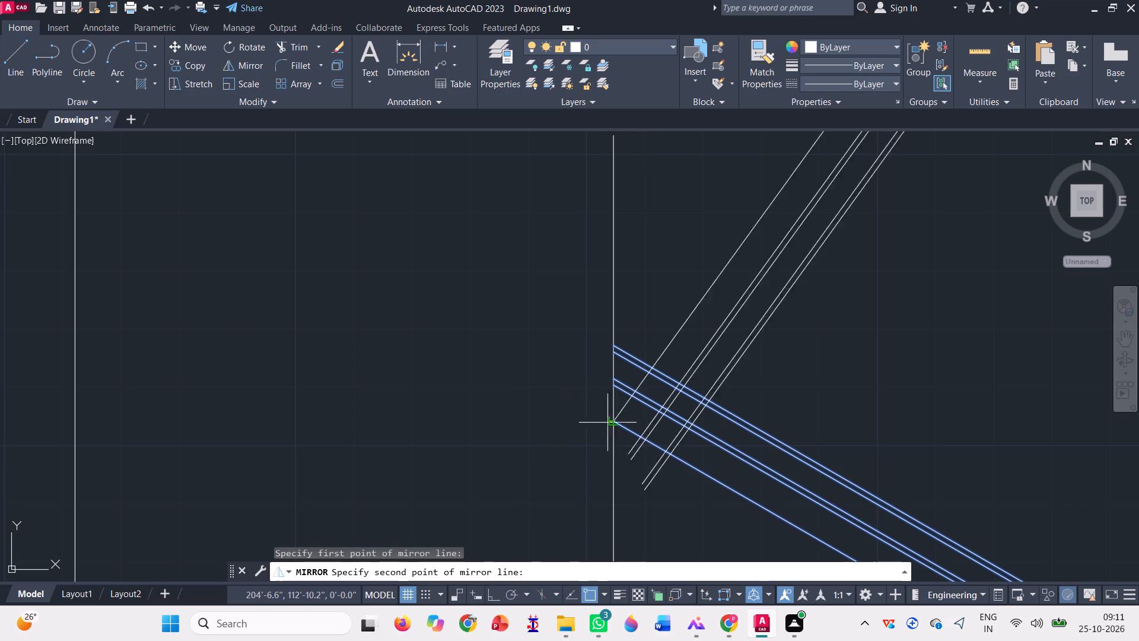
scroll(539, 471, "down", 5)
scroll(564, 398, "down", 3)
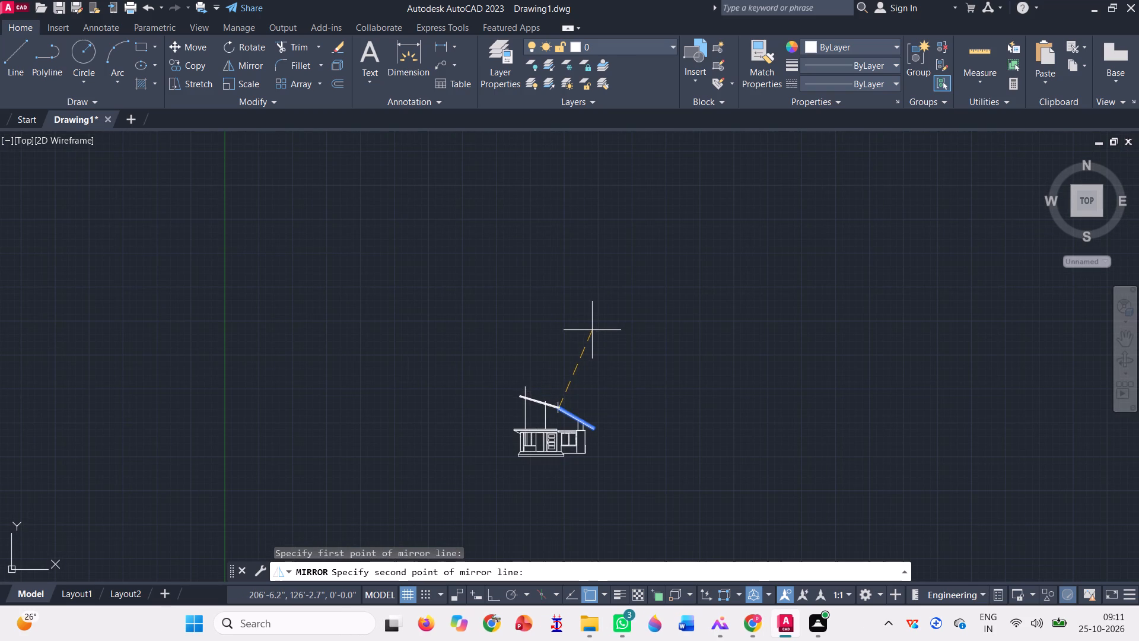
Turn on polar tracking for placing the mirror line's second point.
left_click(523, 588)
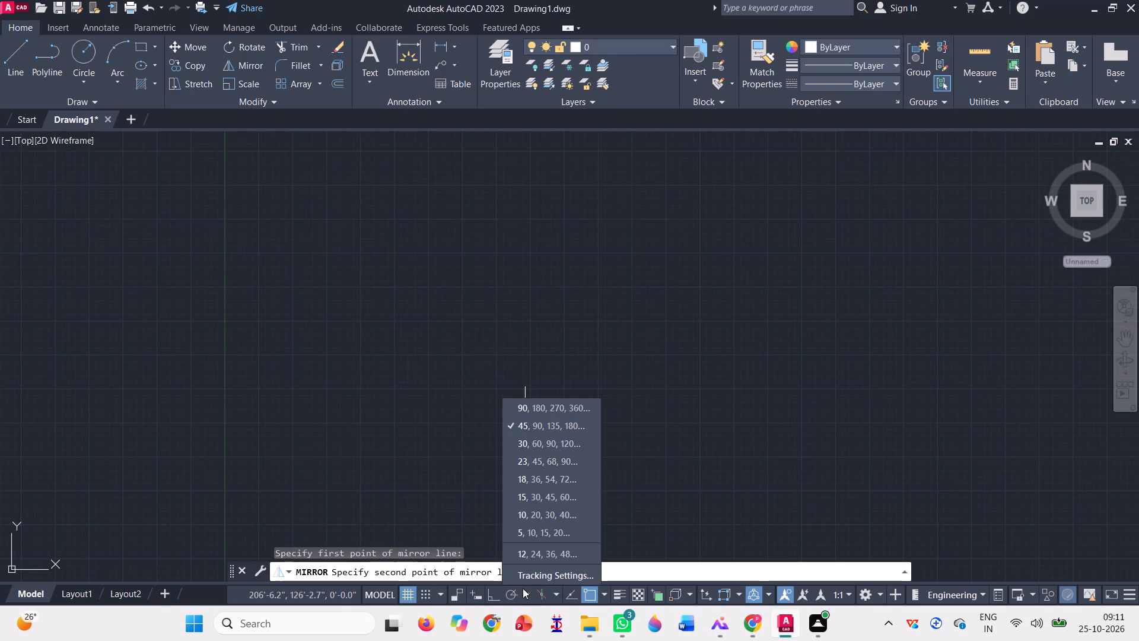
left_click(525, 420)
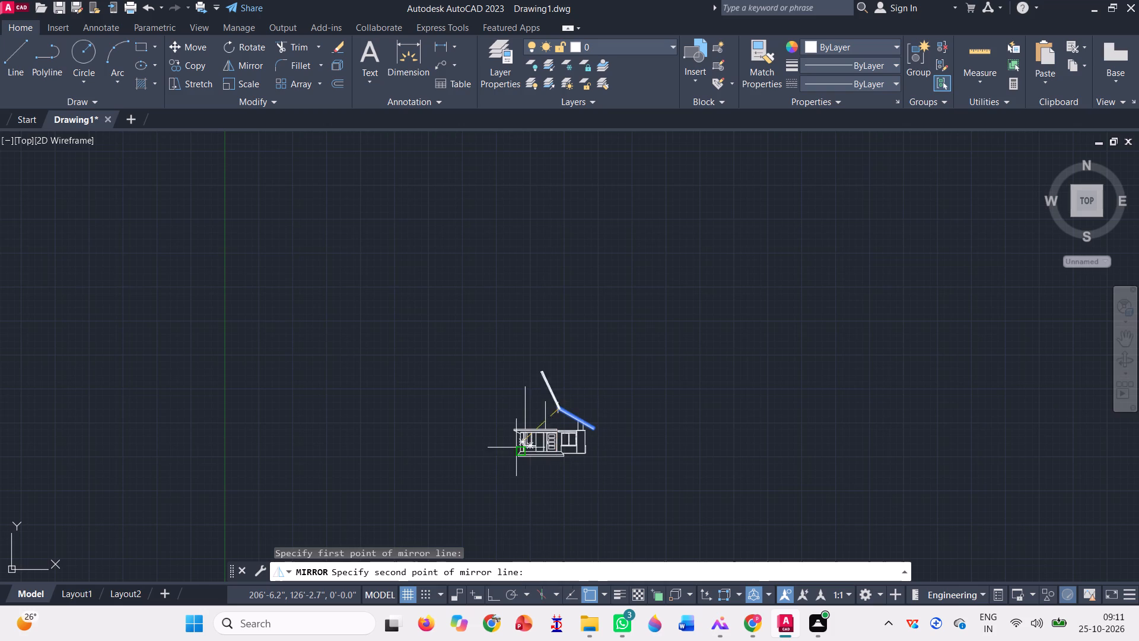
left_click(505, 595)
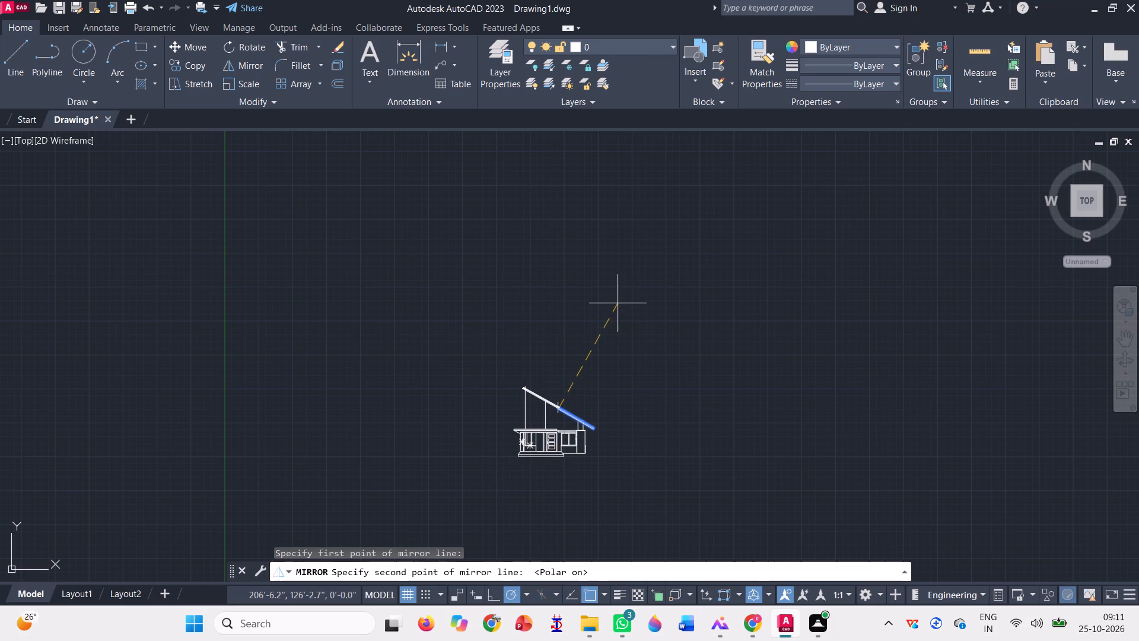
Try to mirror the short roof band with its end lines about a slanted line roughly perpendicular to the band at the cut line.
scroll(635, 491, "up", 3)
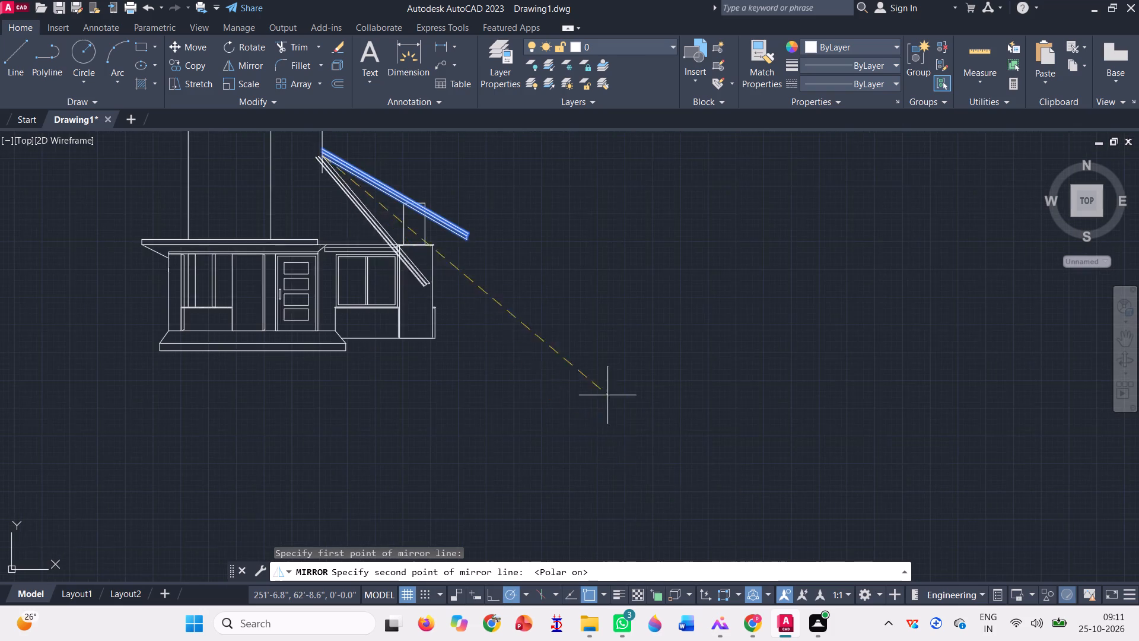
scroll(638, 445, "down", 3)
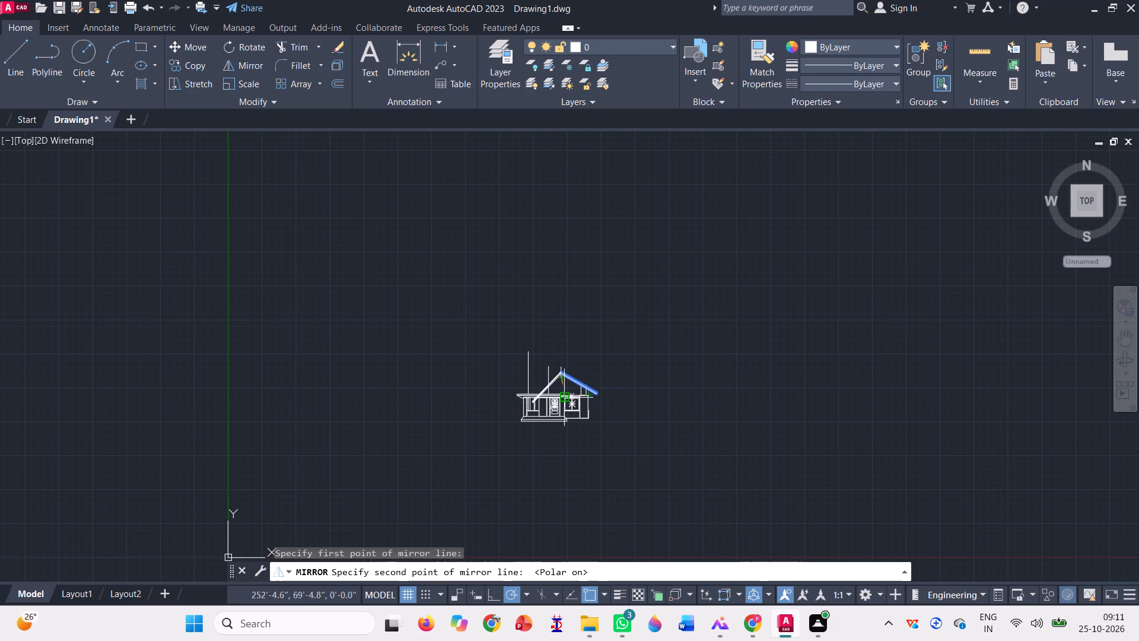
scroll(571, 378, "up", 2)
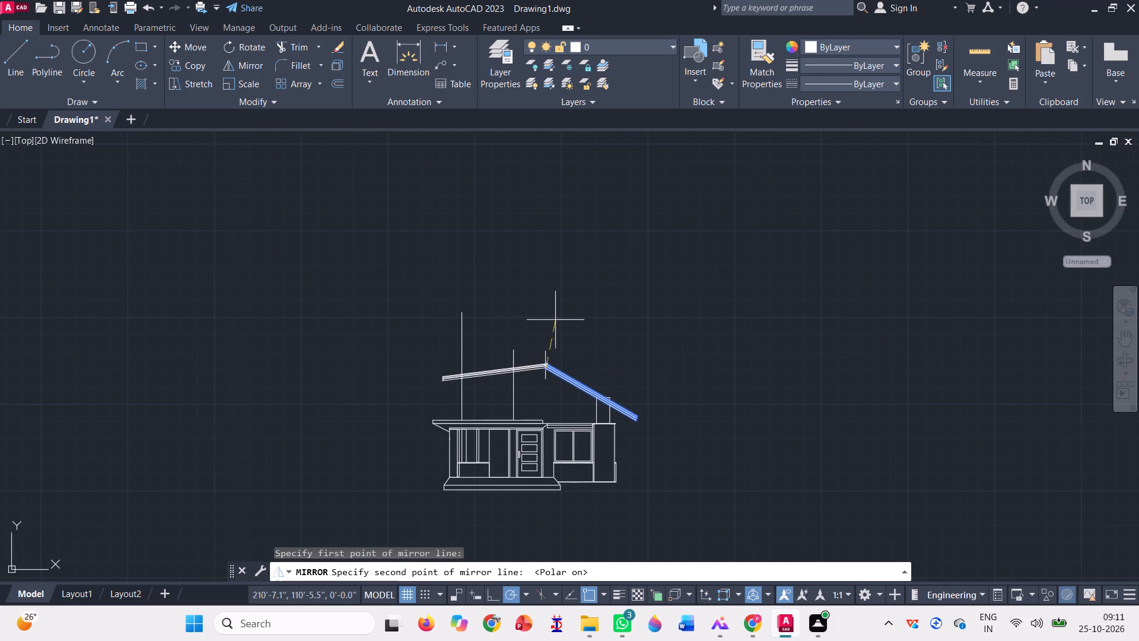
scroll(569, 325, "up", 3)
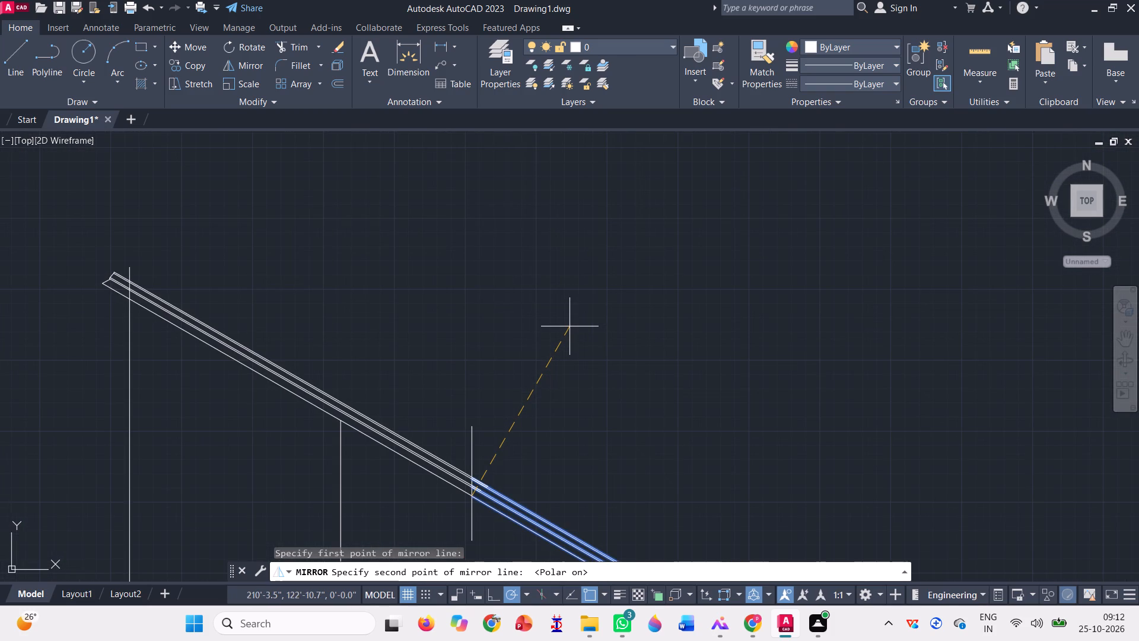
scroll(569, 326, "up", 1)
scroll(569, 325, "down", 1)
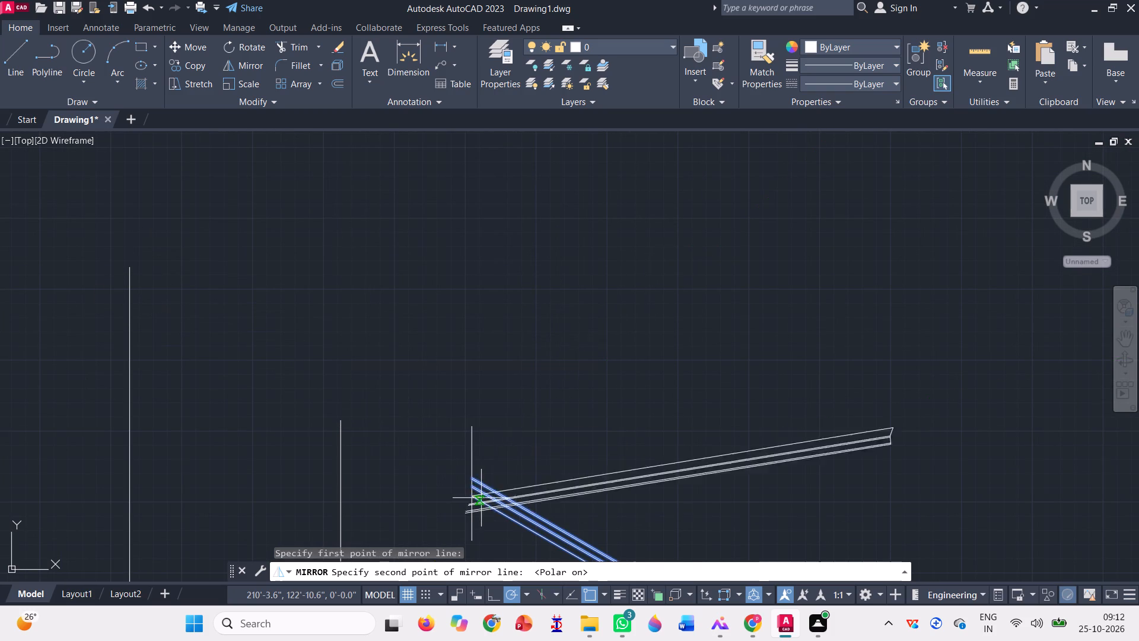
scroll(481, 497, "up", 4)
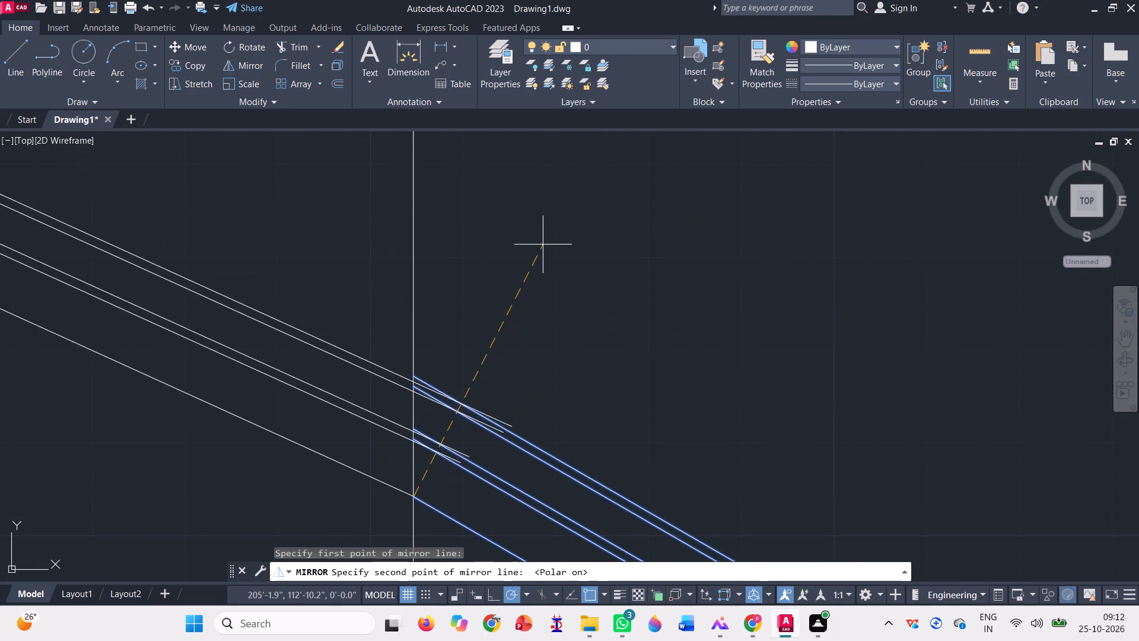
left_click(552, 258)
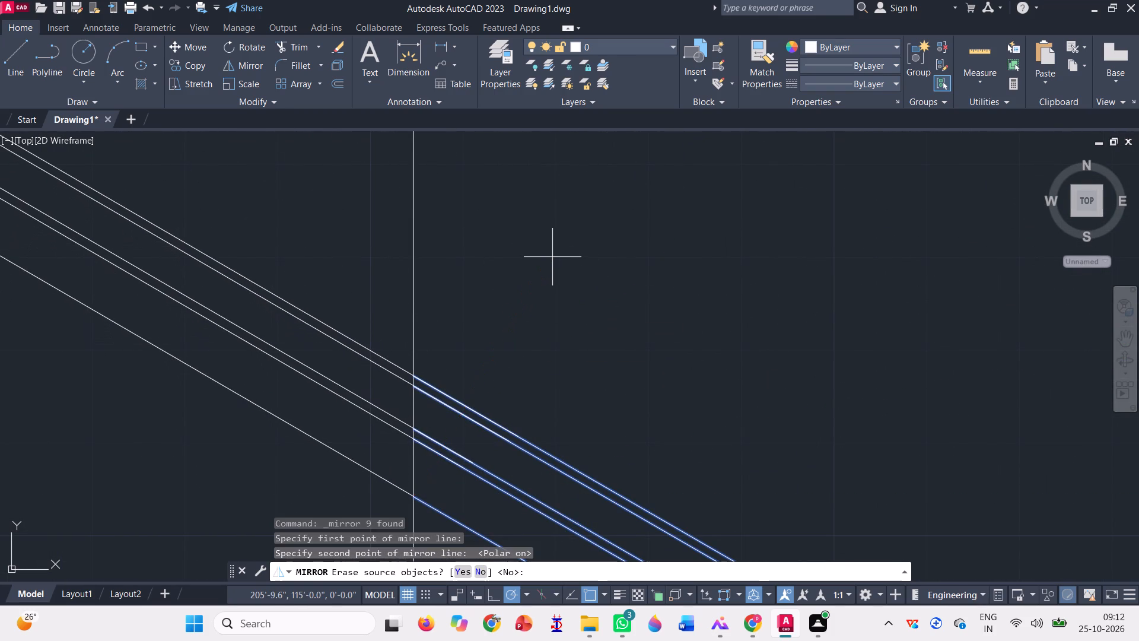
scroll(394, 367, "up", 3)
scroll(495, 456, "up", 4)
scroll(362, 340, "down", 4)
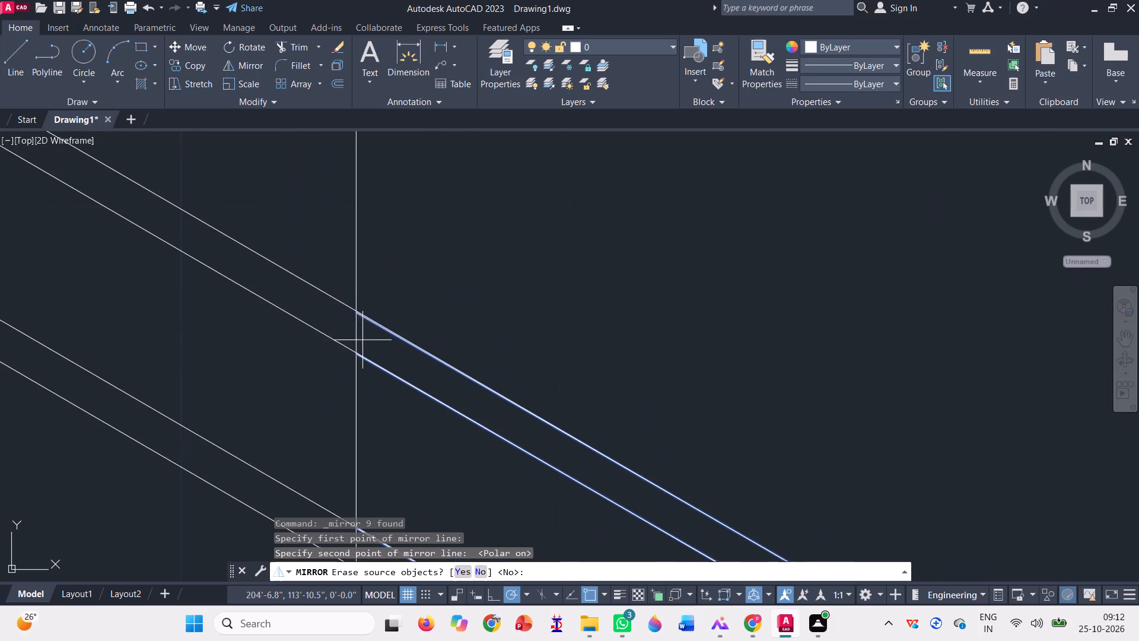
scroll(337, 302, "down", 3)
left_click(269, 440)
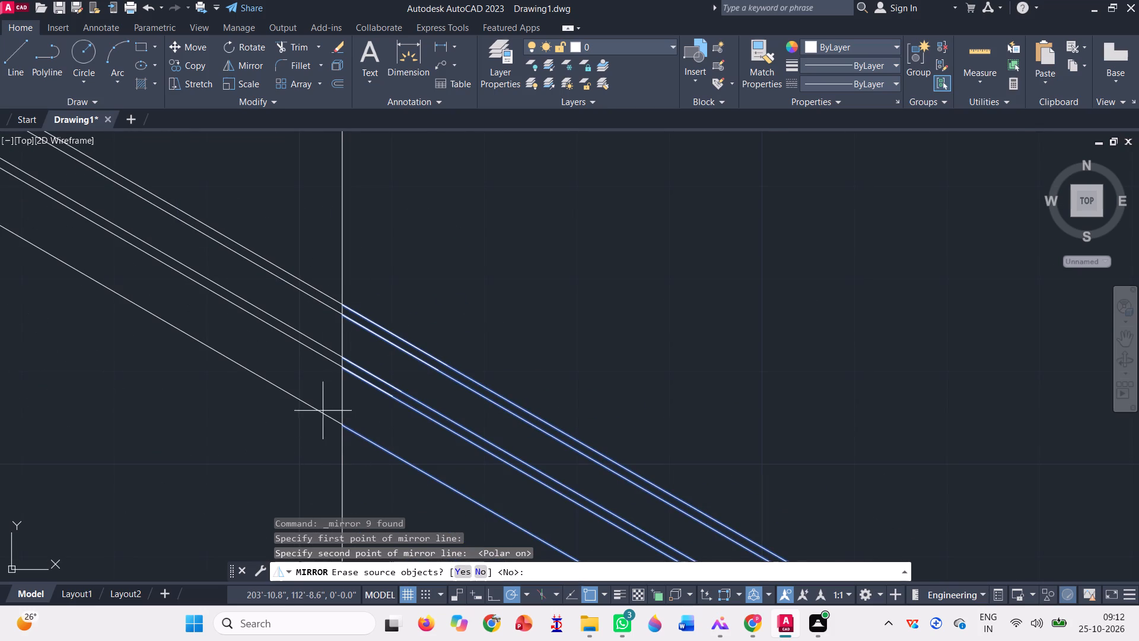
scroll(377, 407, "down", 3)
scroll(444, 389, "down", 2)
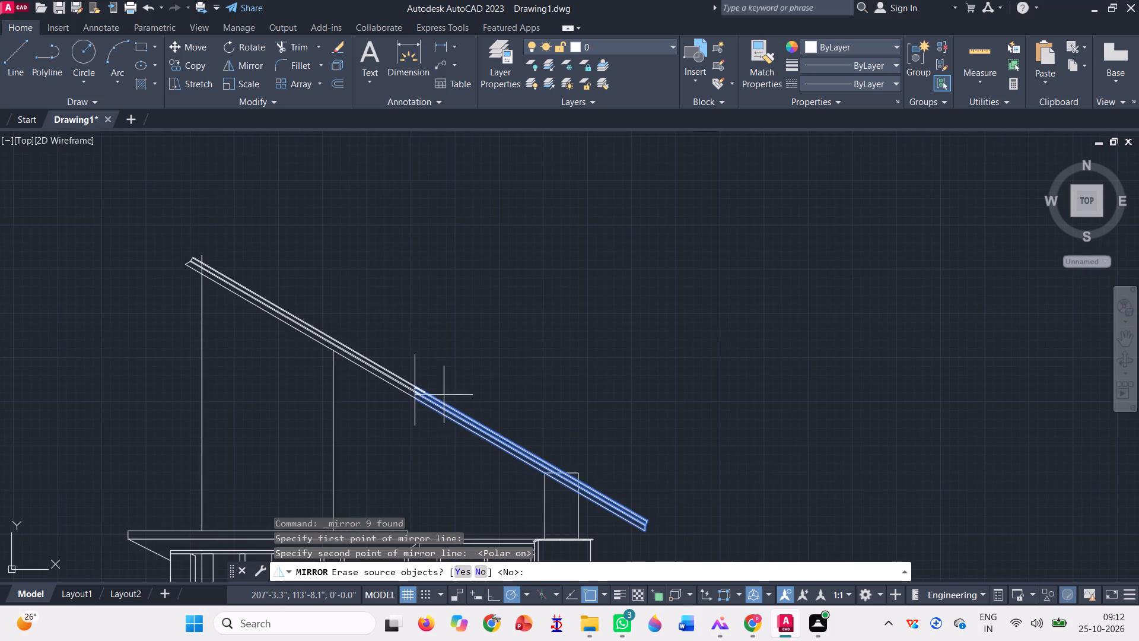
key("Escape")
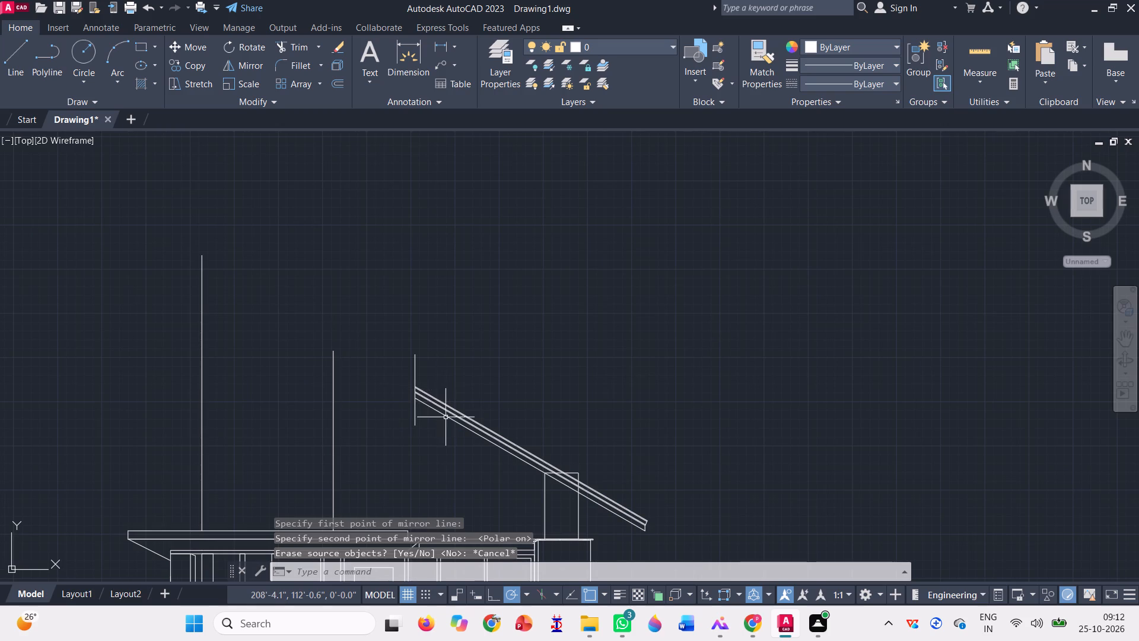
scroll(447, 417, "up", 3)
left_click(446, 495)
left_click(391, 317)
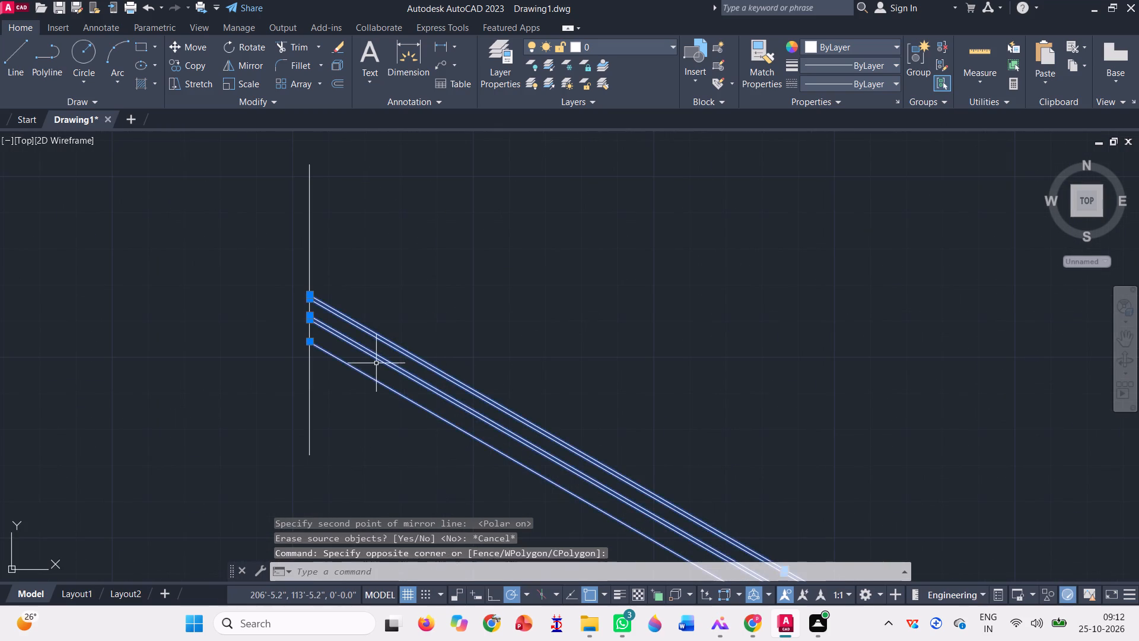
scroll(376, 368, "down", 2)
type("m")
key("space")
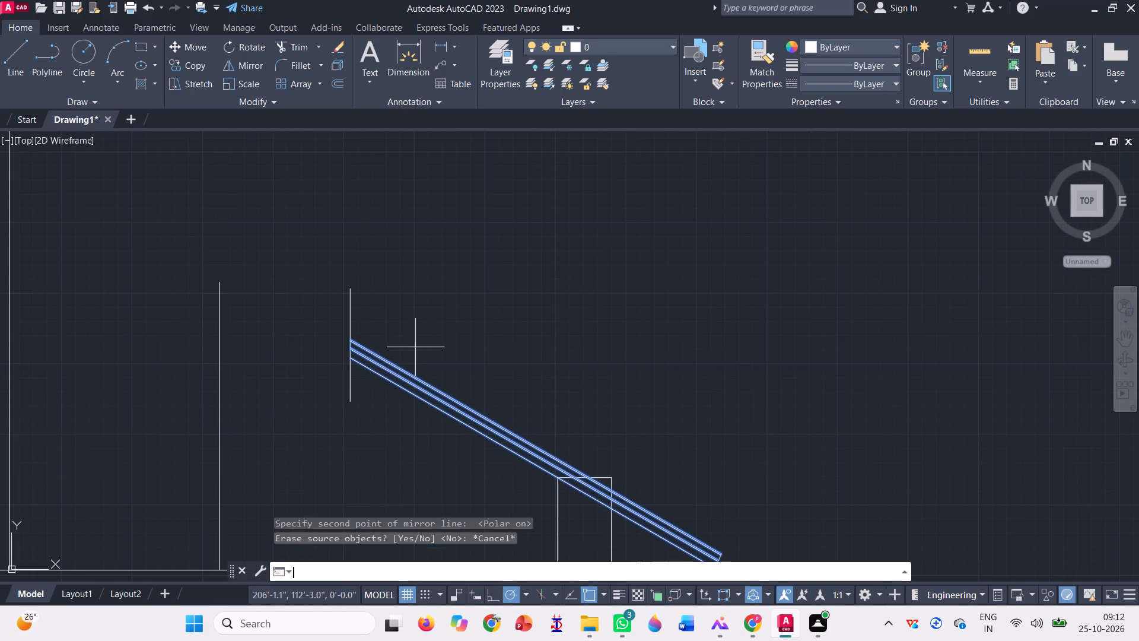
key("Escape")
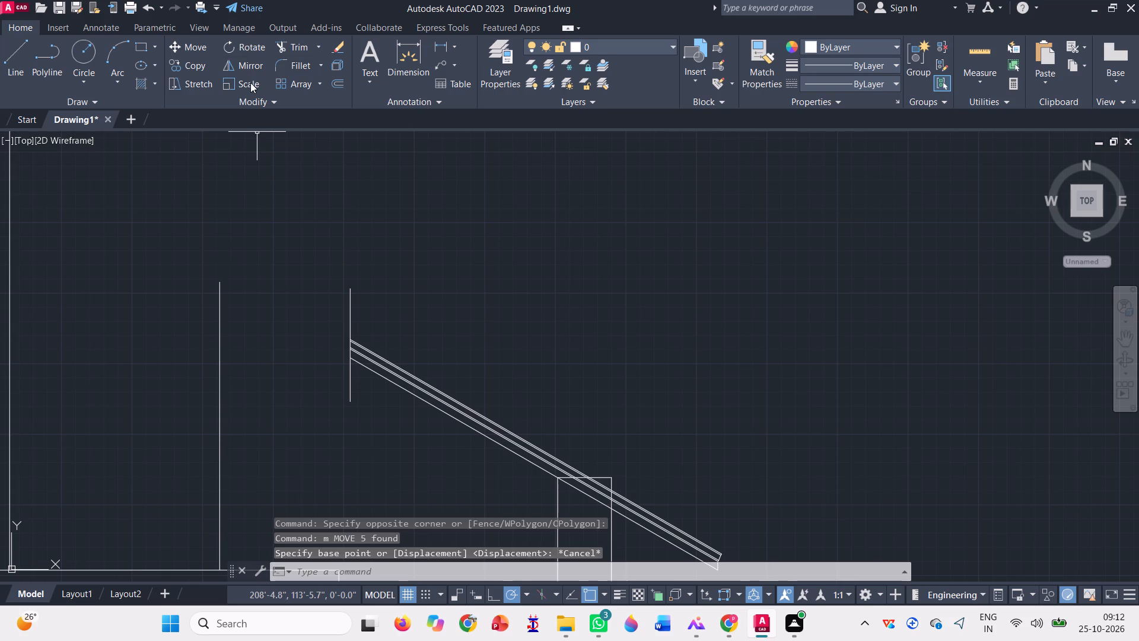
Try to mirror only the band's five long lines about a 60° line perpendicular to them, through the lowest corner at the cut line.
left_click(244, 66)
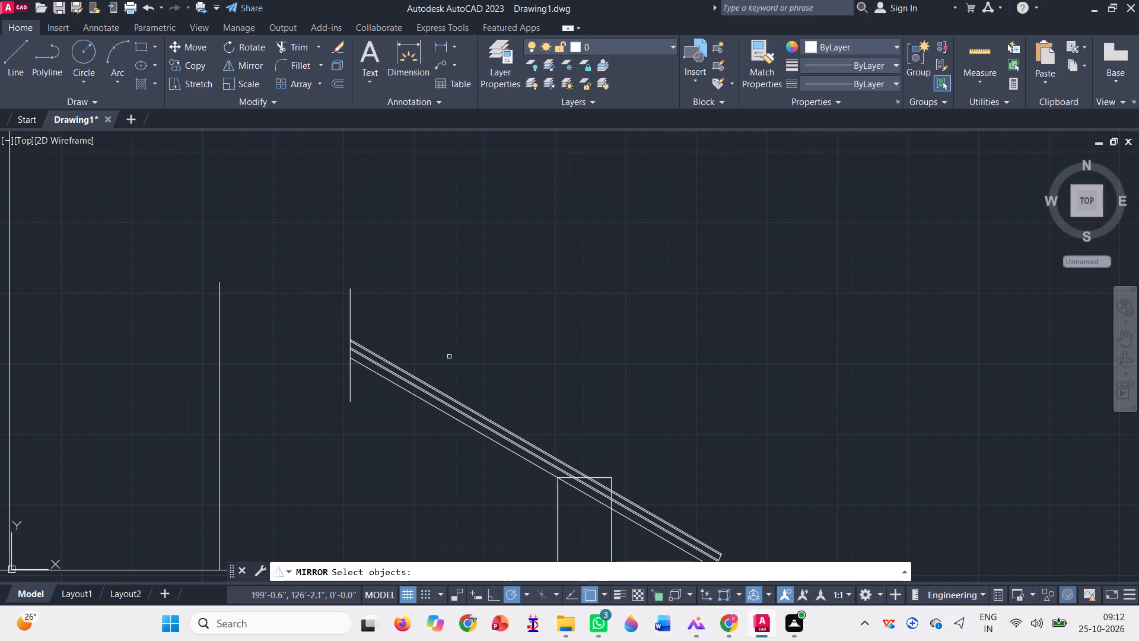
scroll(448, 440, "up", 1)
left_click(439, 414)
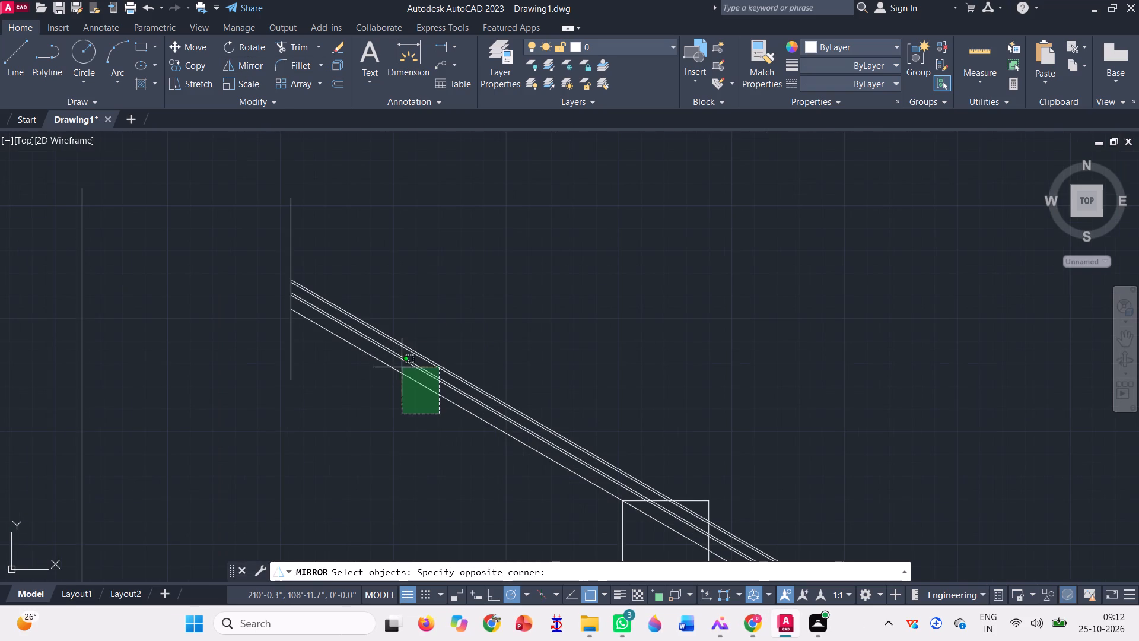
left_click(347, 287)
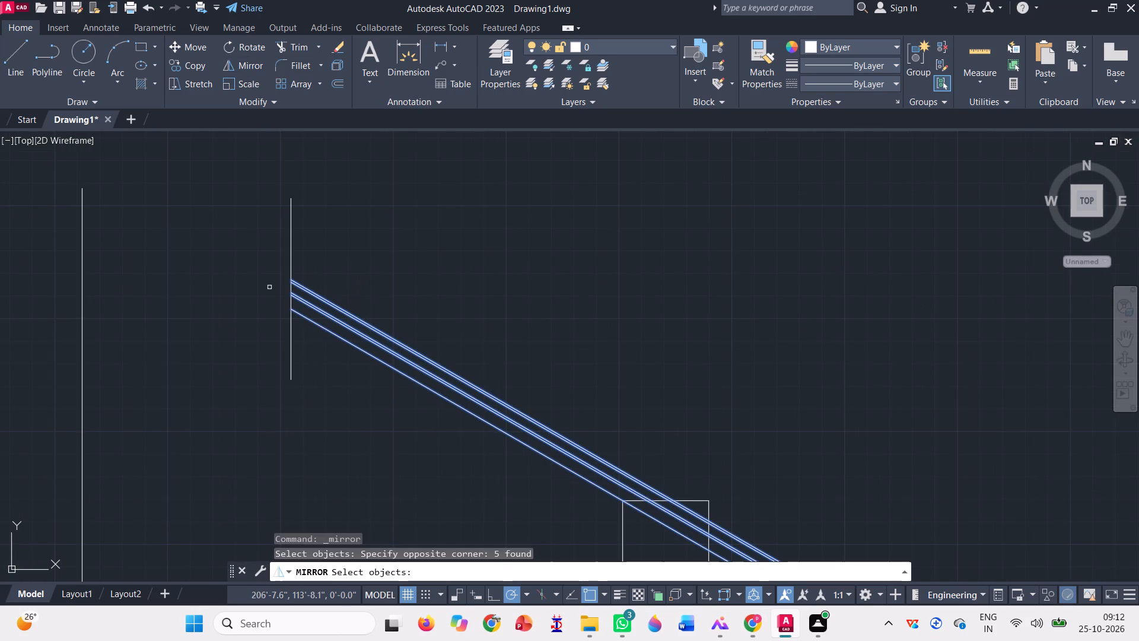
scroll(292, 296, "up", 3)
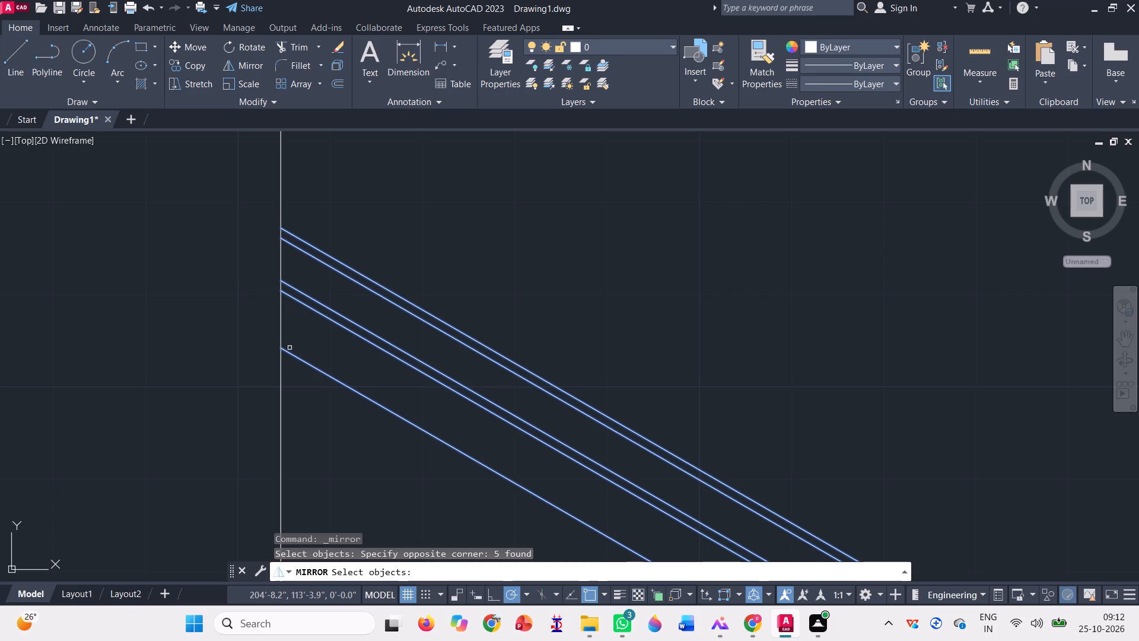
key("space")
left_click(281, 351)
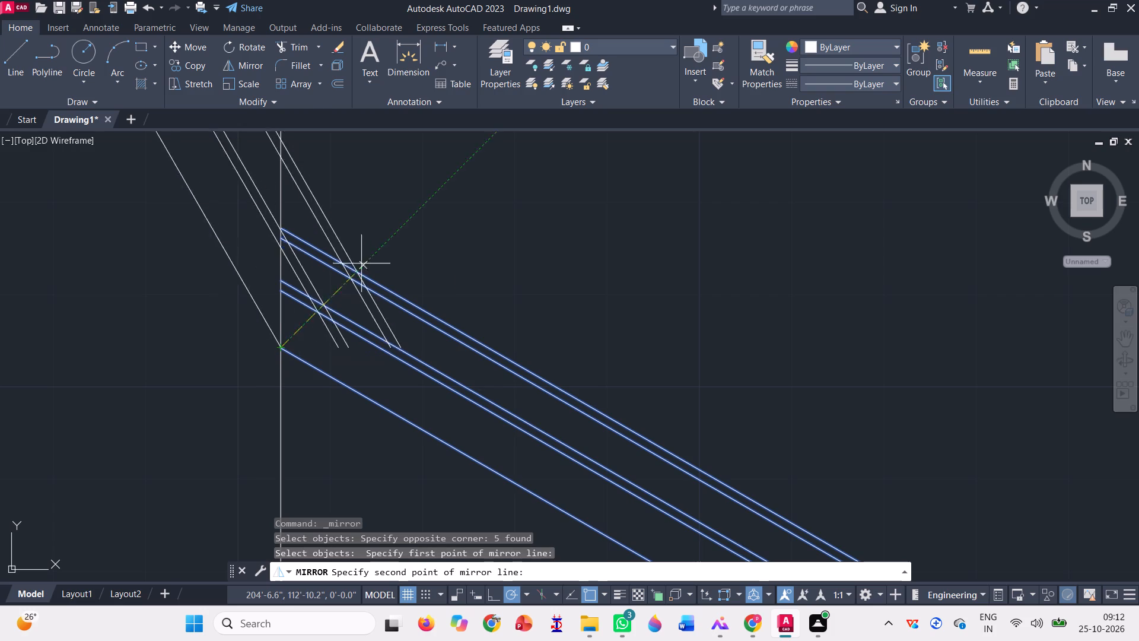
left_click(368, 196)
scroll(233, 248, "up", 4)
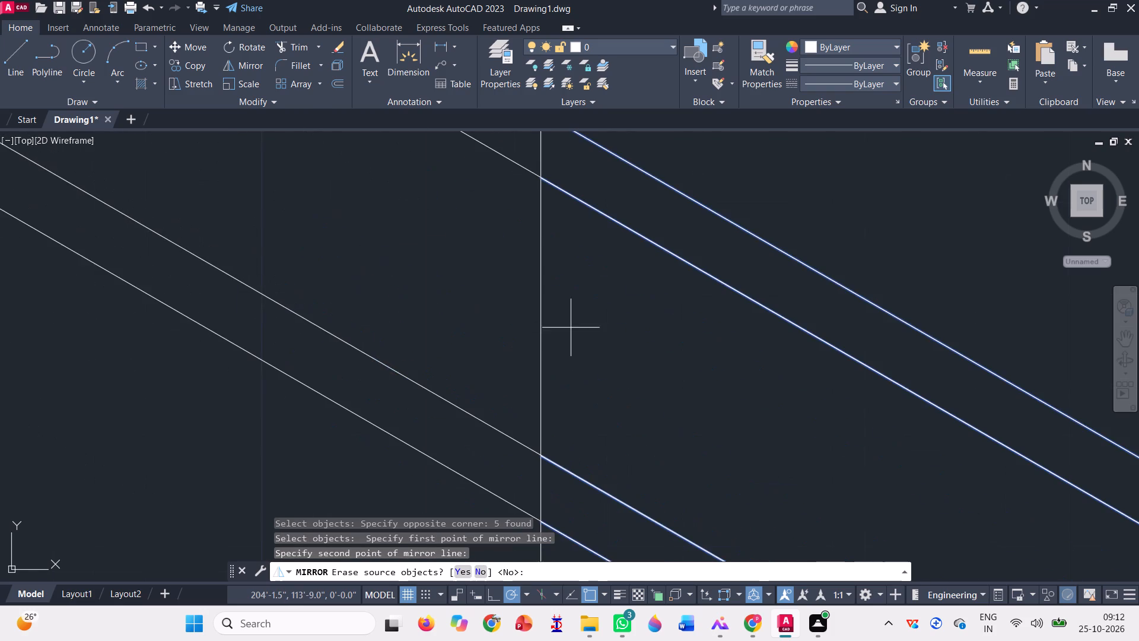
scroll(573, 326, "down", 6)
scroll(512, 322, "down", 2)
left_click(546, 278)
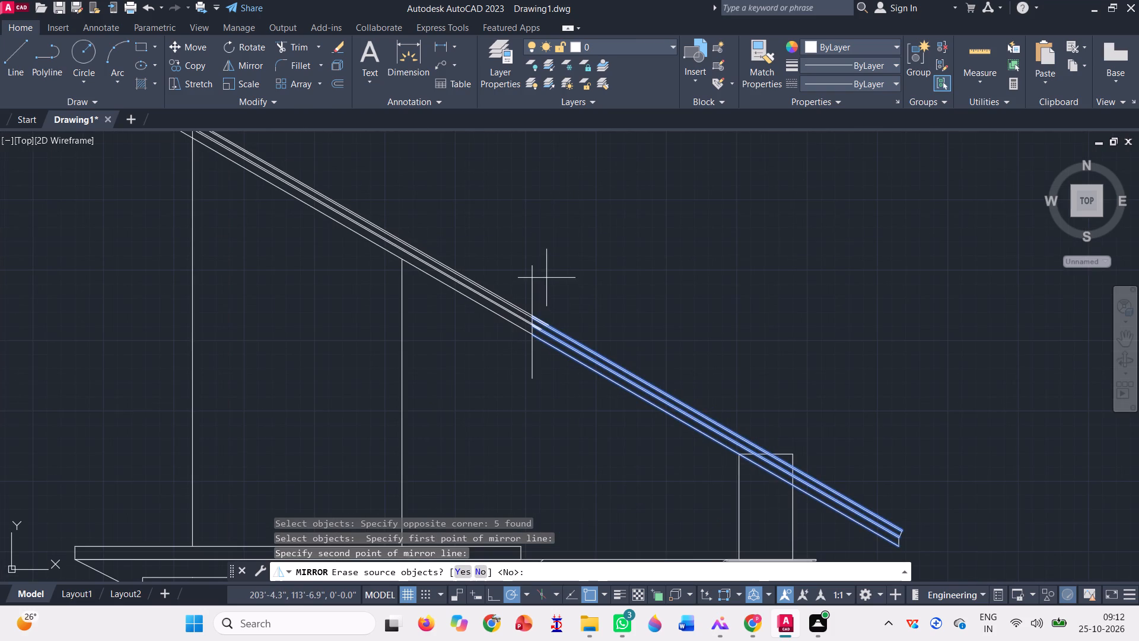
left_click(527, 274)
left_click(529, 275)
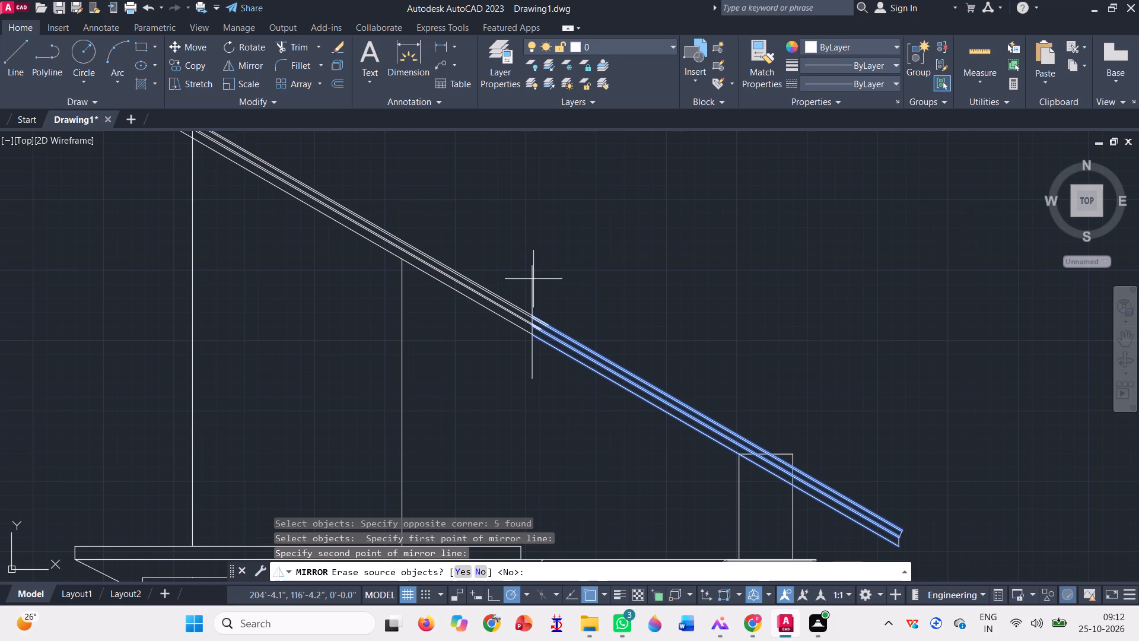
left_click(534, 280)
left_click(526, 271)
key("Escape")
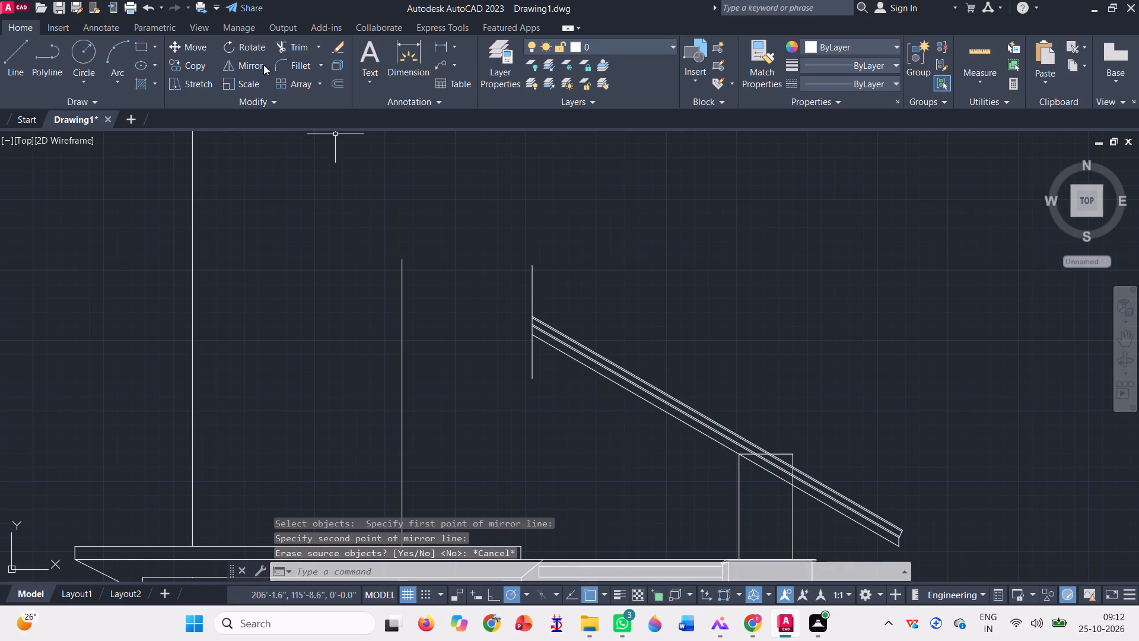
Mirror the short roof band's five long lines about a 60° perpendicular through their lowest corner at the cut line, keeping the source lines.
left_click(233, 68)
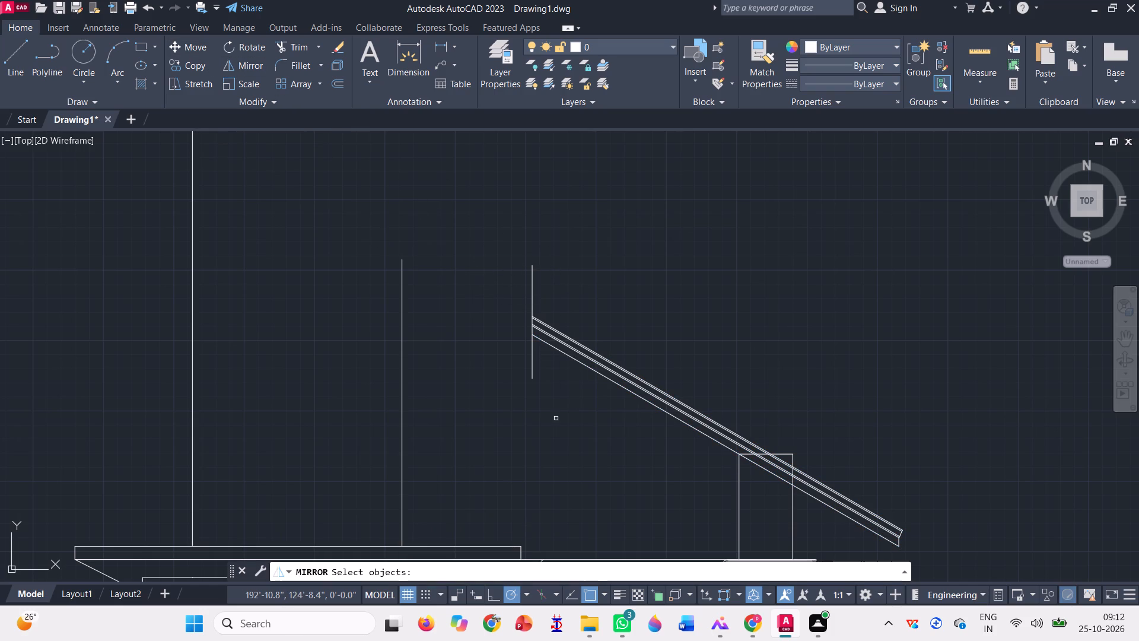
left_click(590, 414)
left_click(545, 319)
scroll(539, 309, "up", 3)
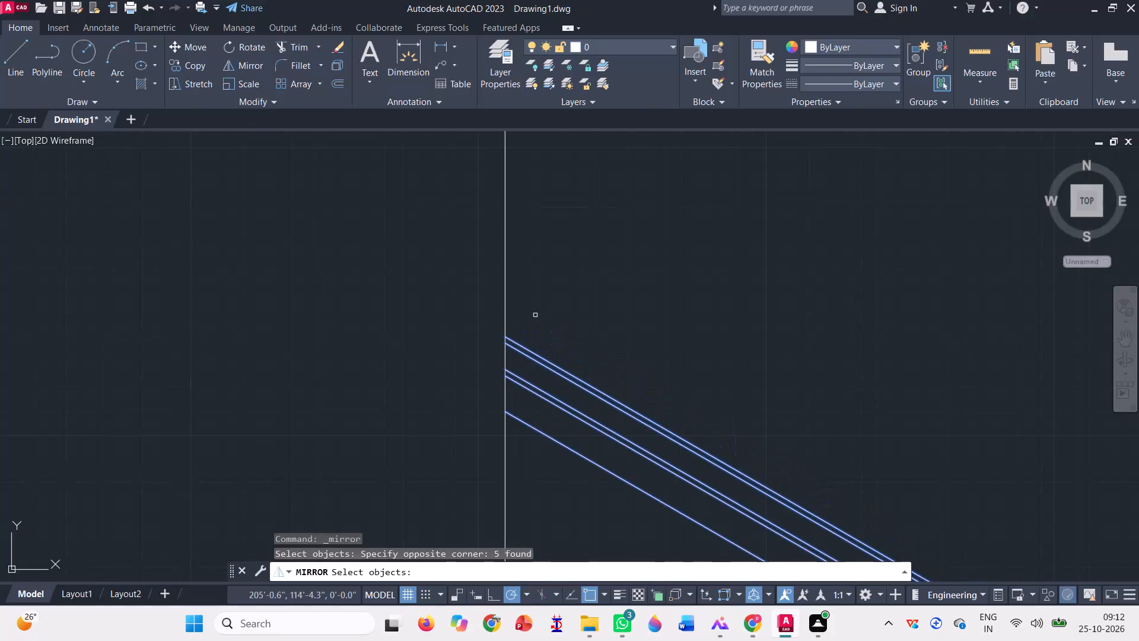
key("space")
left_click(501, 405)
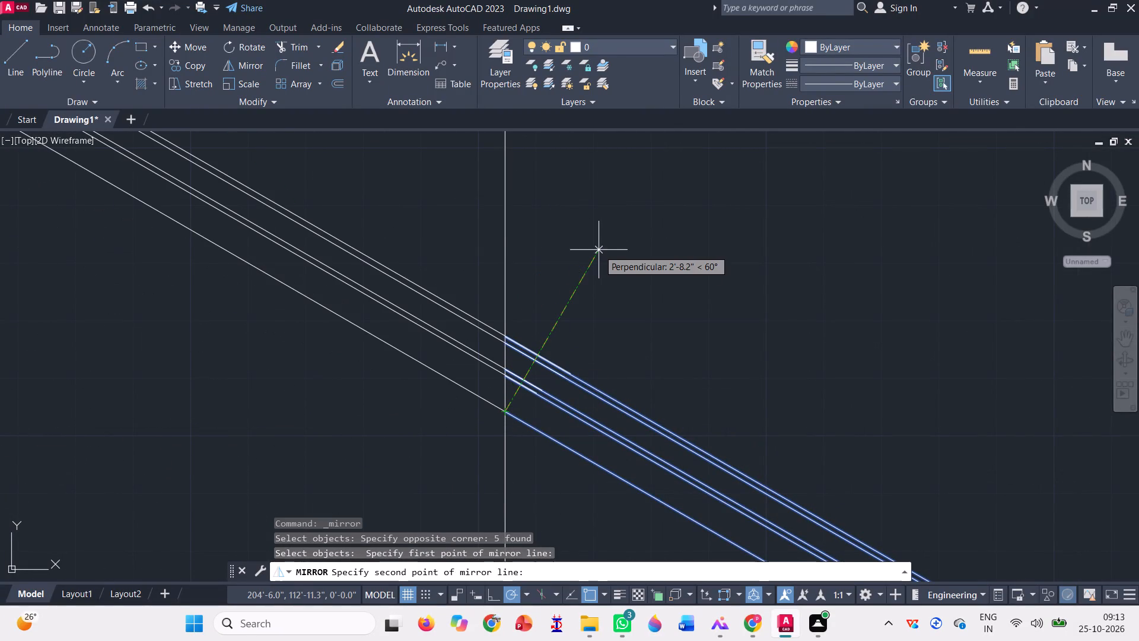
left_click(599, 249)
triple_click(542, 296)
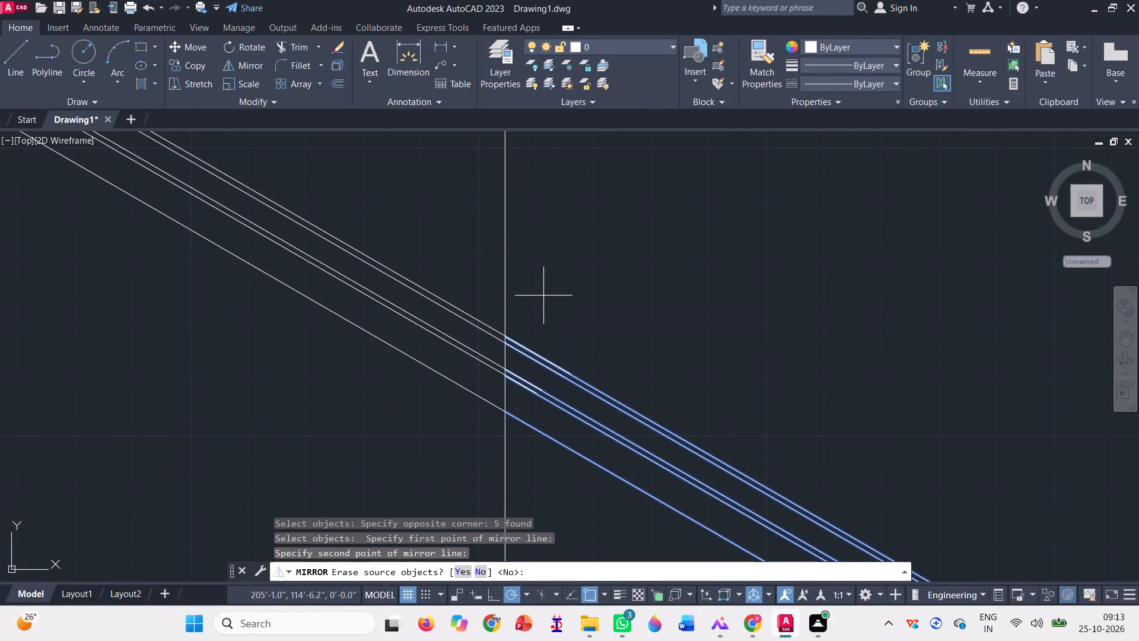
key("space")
Delete the vertical cut line crossing the roof band at the joint.
left_click(506, 259)
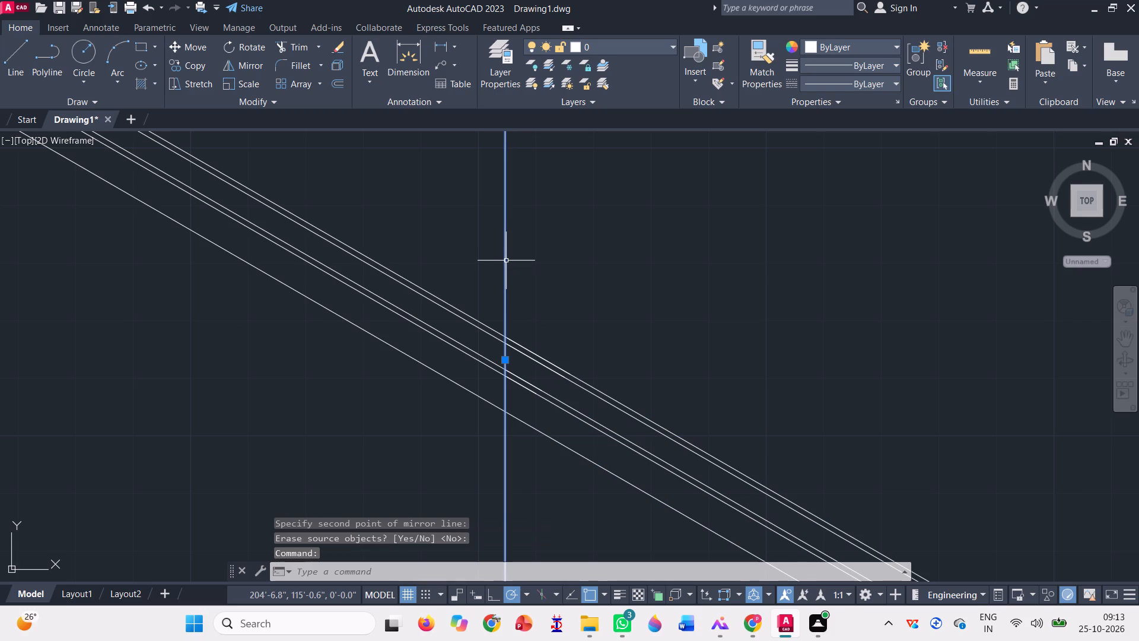
key("Delete")
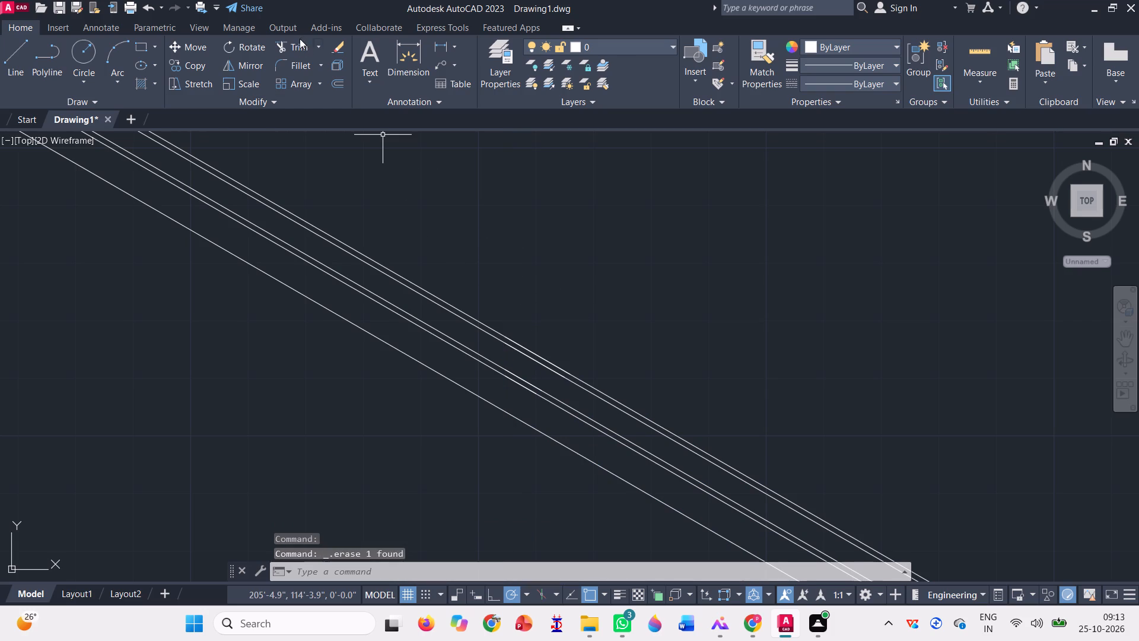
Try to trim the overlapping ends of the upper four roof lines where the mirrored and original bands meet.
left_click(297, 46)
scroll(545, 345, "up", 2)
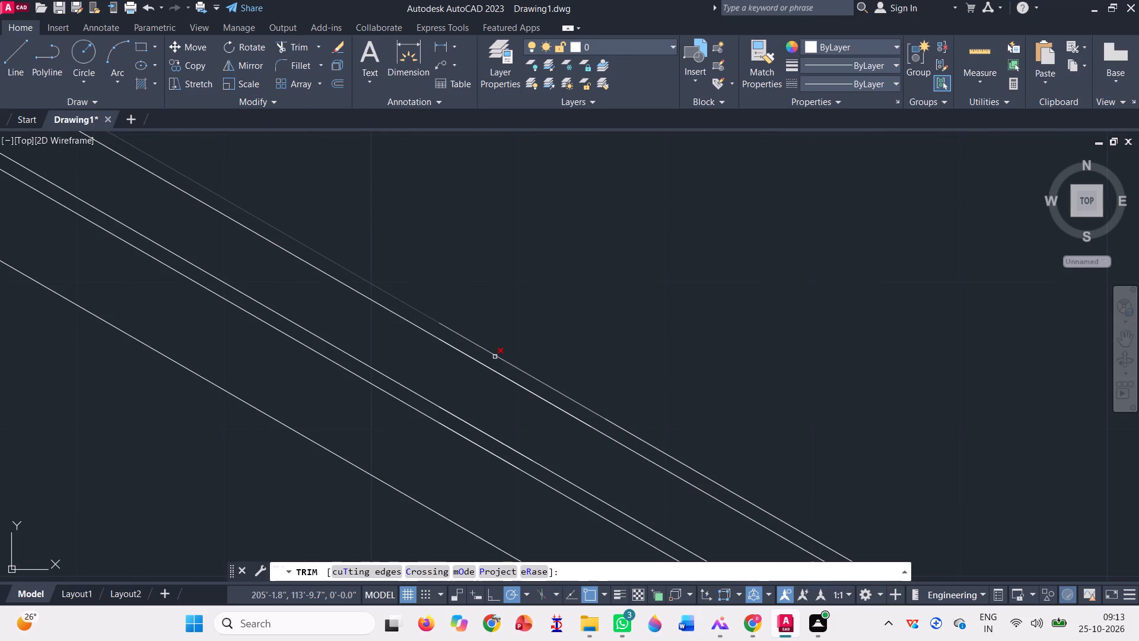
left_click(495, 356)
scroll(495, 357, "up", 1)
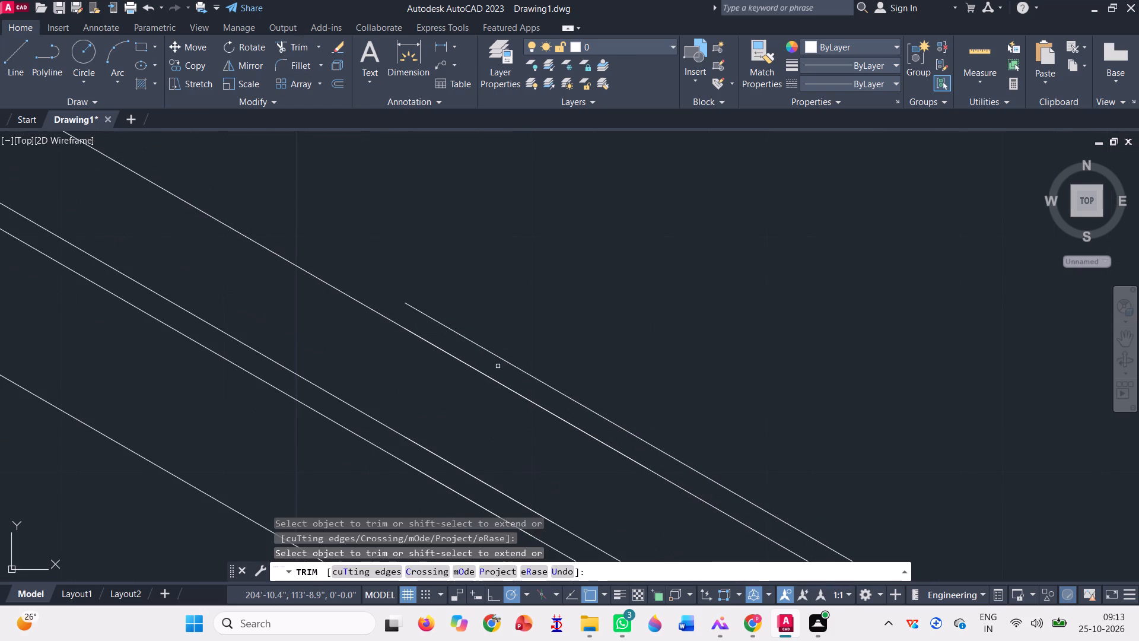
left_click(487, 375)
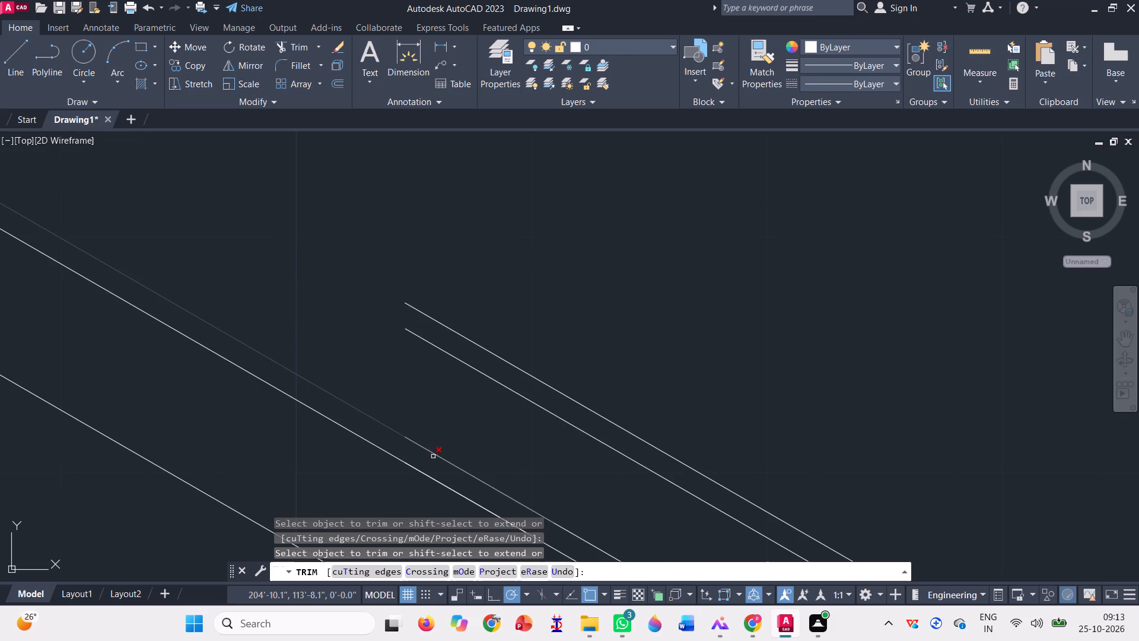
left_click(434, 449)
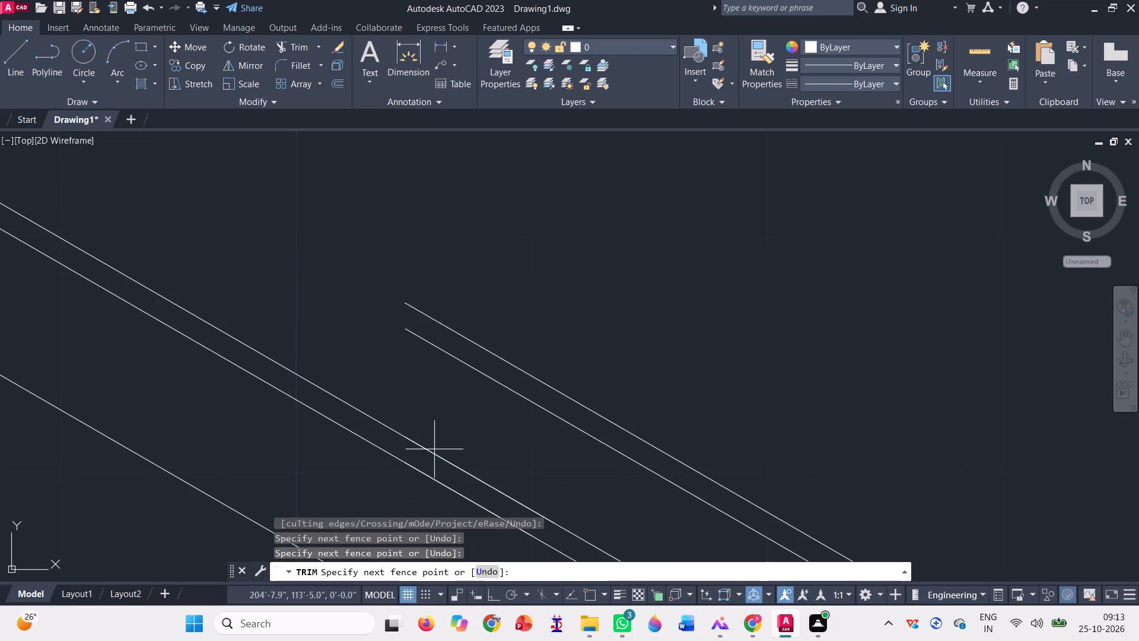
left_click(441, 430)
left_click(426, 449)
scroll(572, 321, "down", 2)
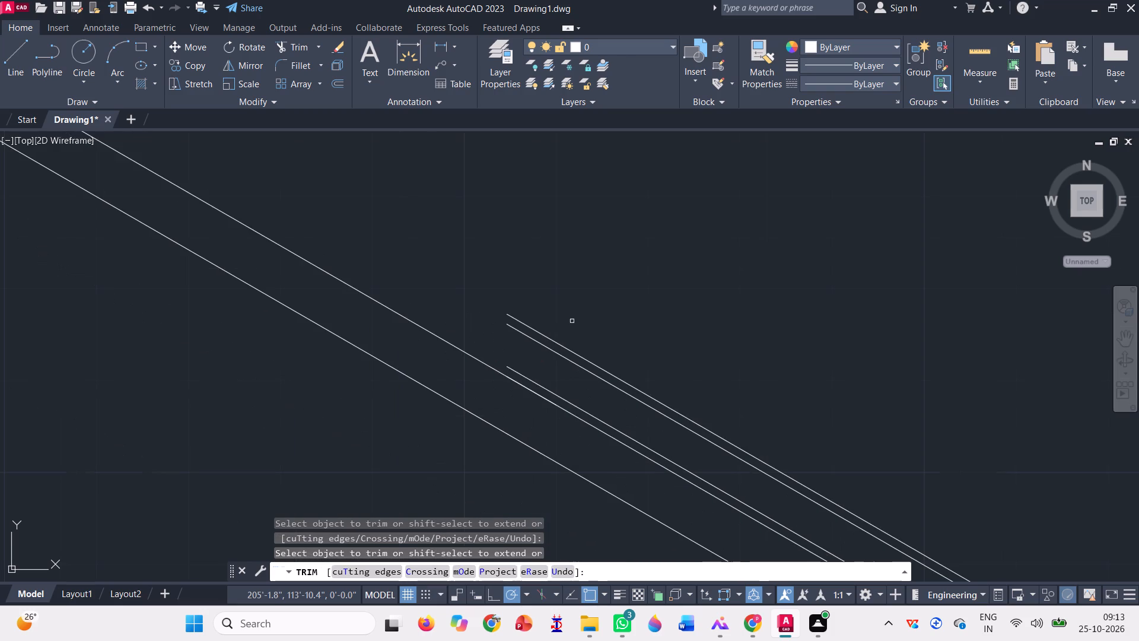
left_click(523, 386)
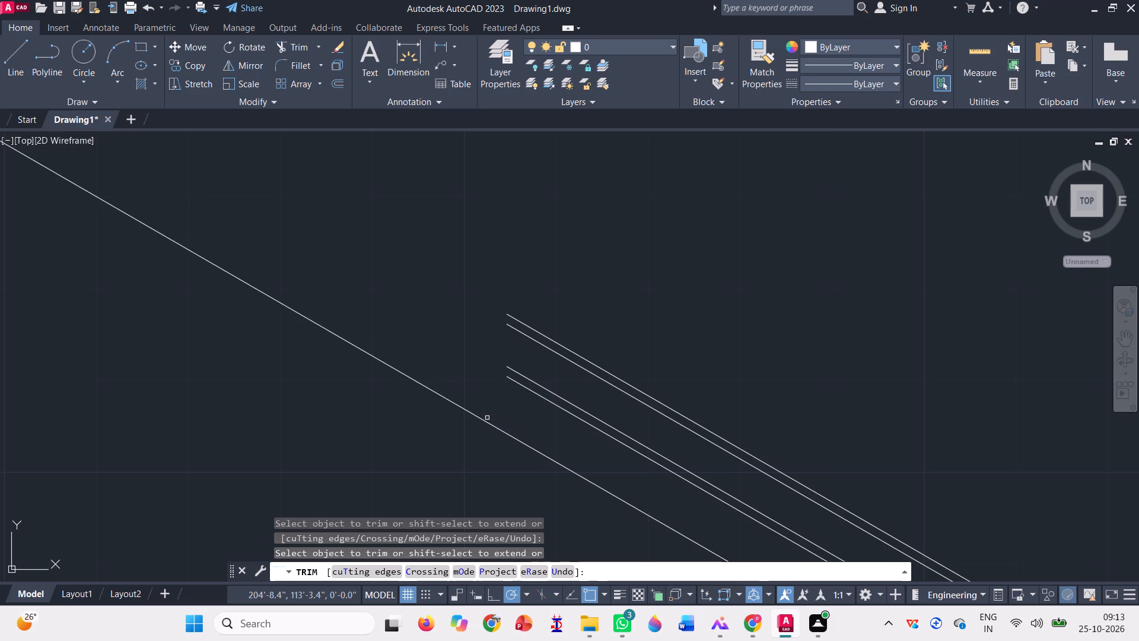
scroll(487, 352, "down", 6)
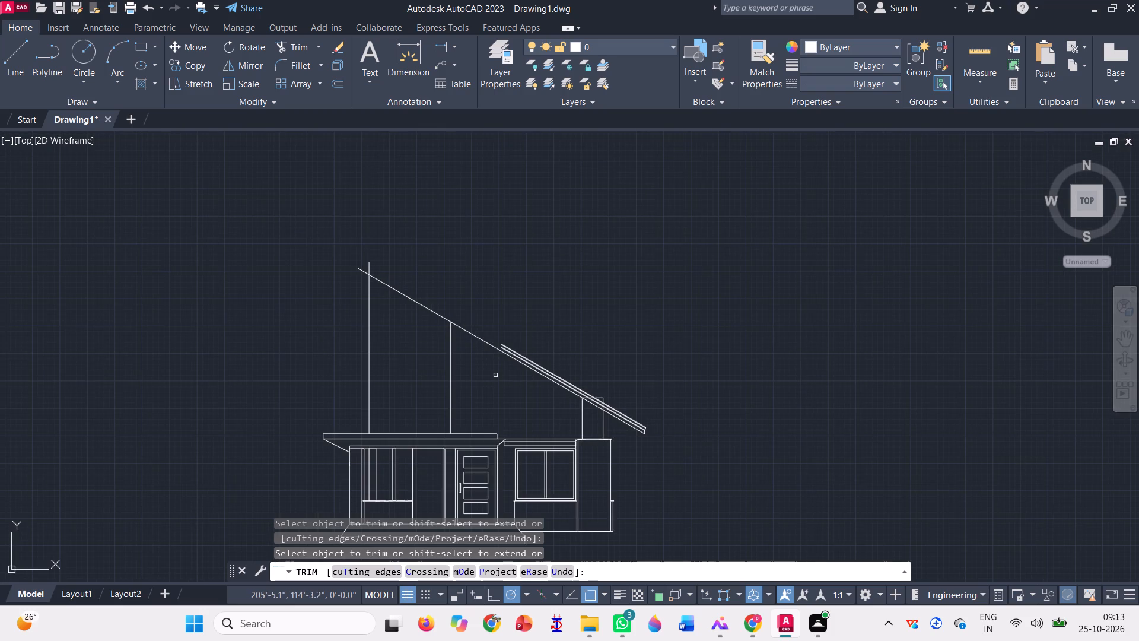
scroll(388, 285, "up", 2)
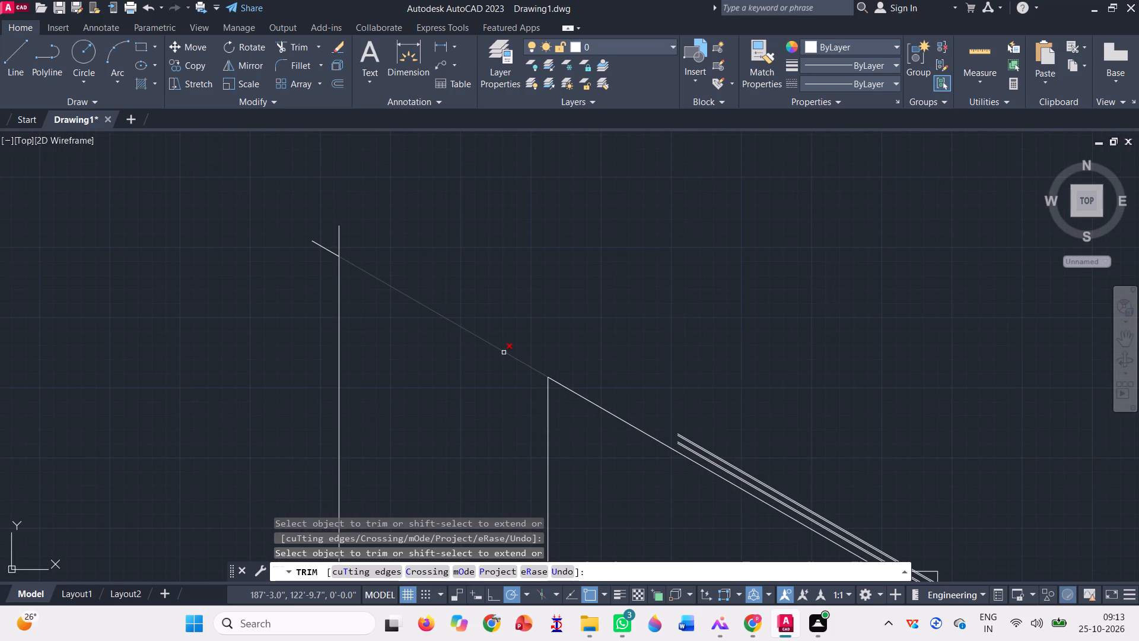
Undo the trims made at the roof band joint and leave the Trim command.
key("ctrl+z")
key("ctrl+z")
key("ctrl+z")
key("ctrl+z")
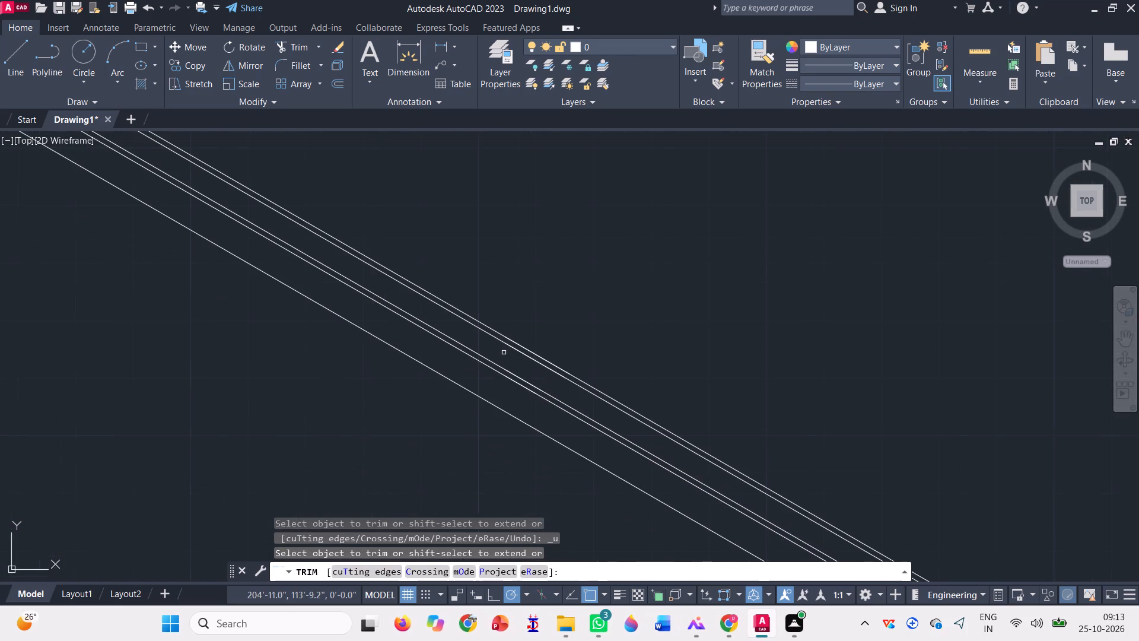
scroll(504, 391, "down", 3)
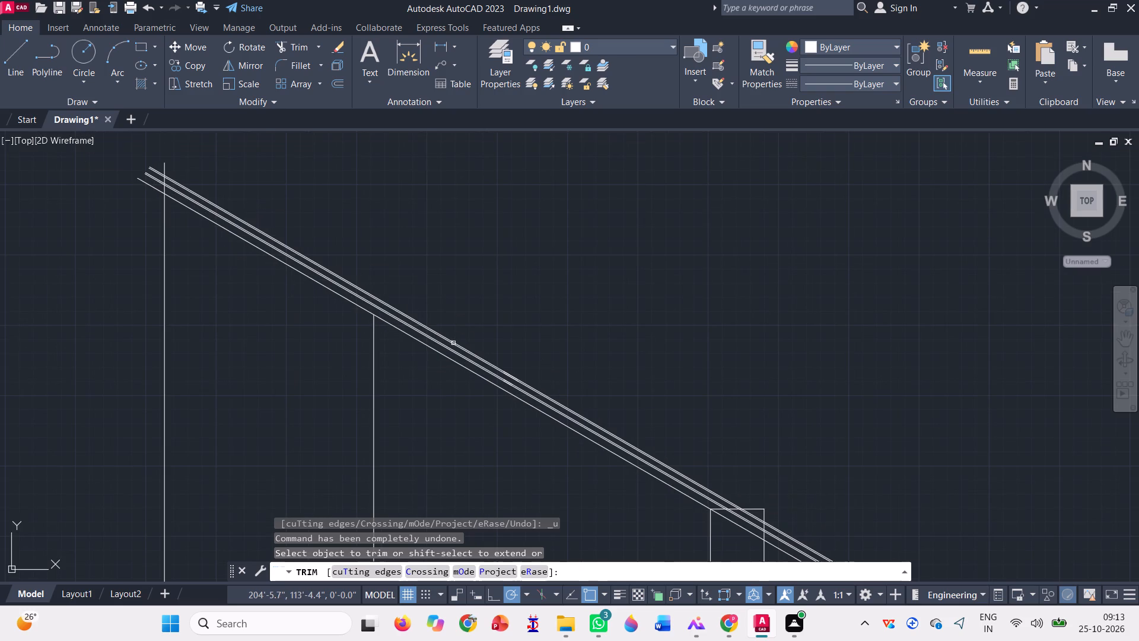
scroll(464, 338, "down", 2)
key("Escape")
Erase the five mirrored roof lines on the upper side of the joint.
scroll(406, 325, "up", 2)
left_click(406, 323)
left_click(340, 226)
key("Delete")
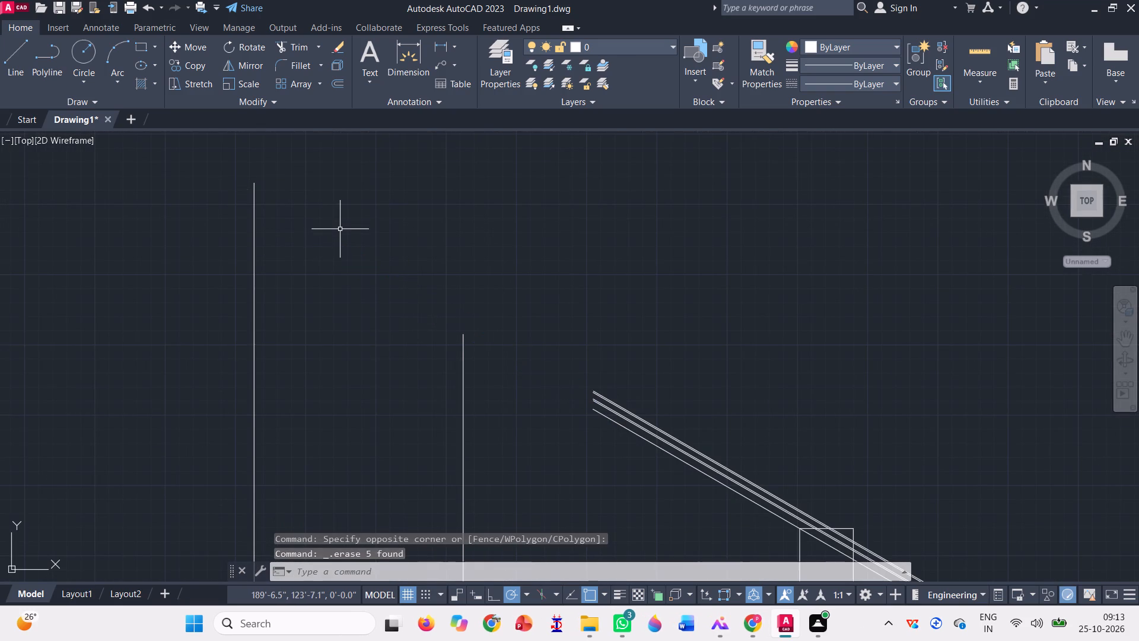
Begin mirroring the short roof band together with its lower end lines from the lowest corner of its upper end.
scroll(344, 239, "down", 1)
scroll(755, 514, "up", 2)
left_click(749, 504)
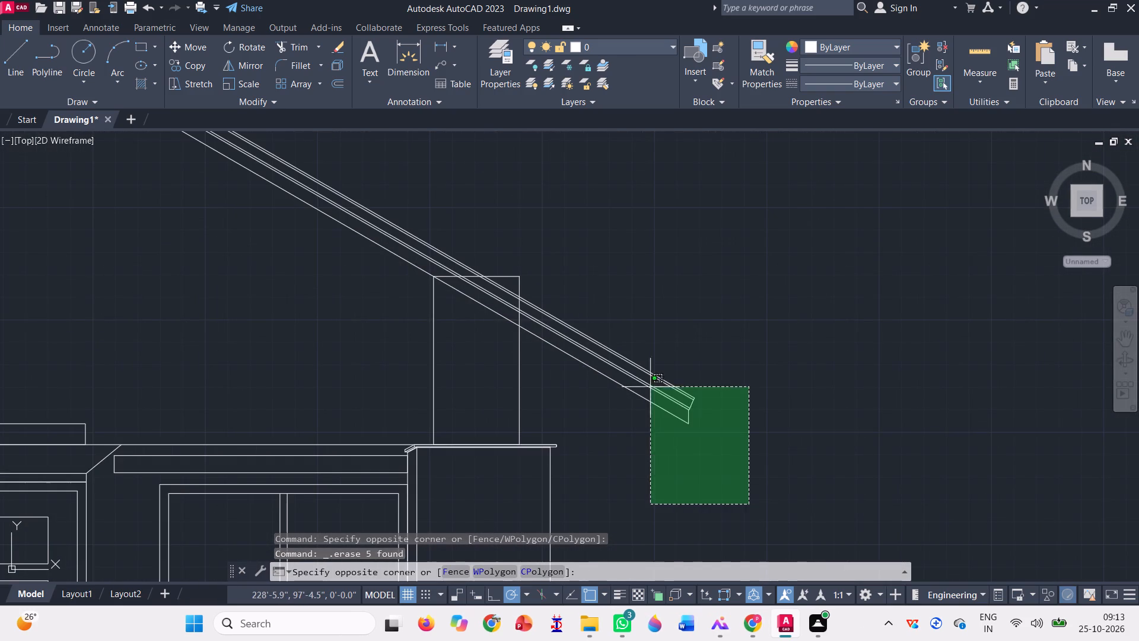
left_click(639, 350)
left_click(257, 68)
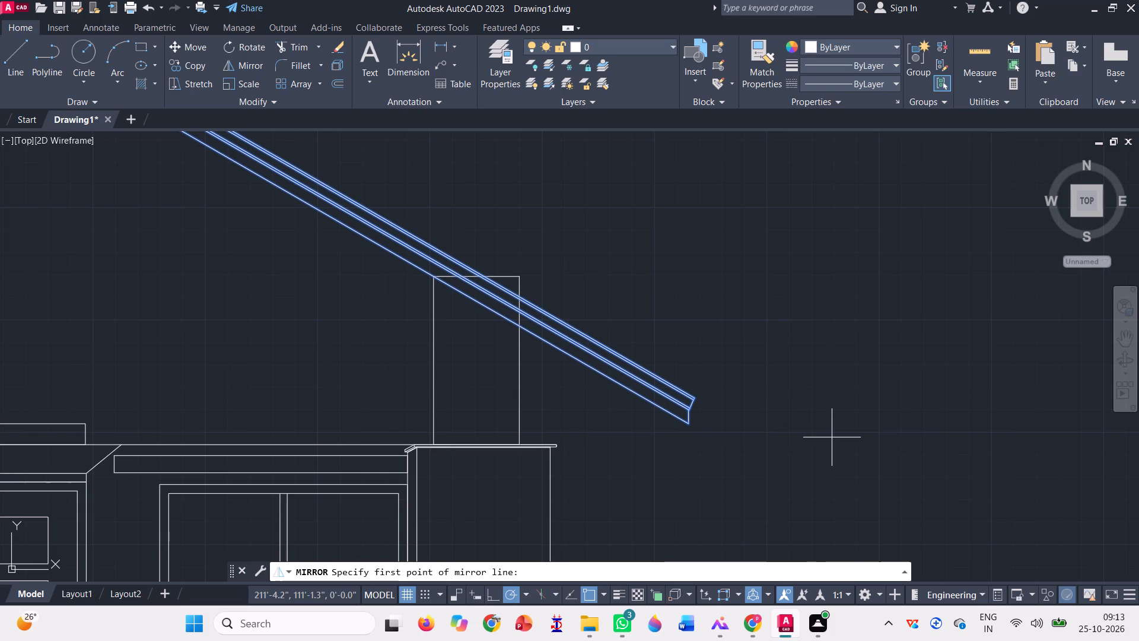
scroll(832, 447, "down", 1)
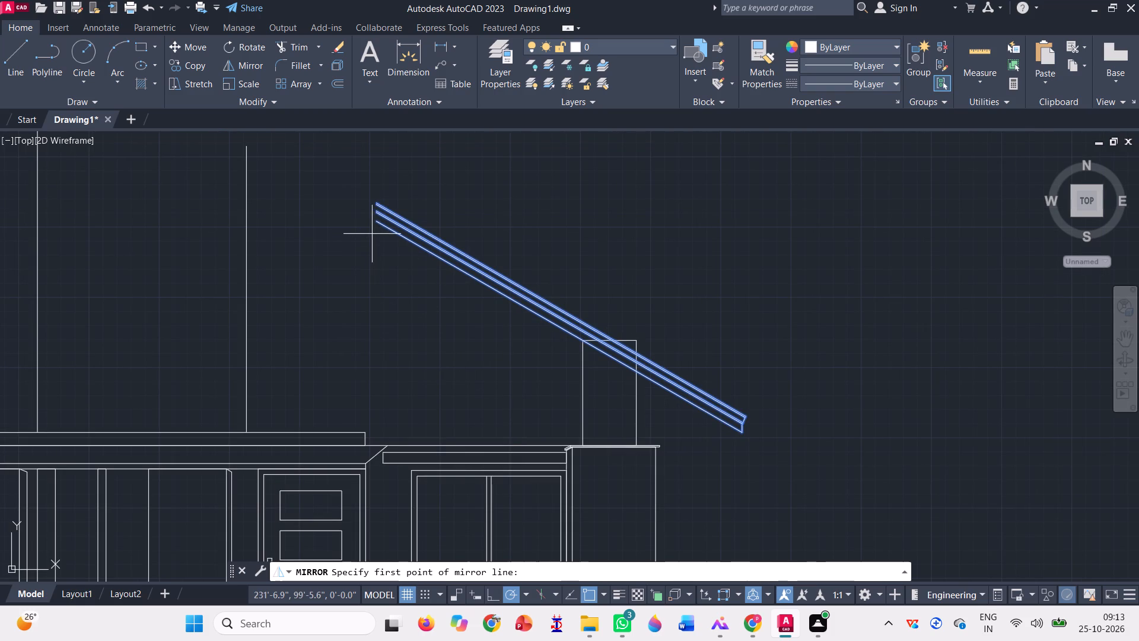
left_click(375, 220)
Set polar tracking to the 30, 60, 90, 120 increments and complete the band's mirror along a 60° line, keeping the source objects.
scroll(405, 335, "down", 2)
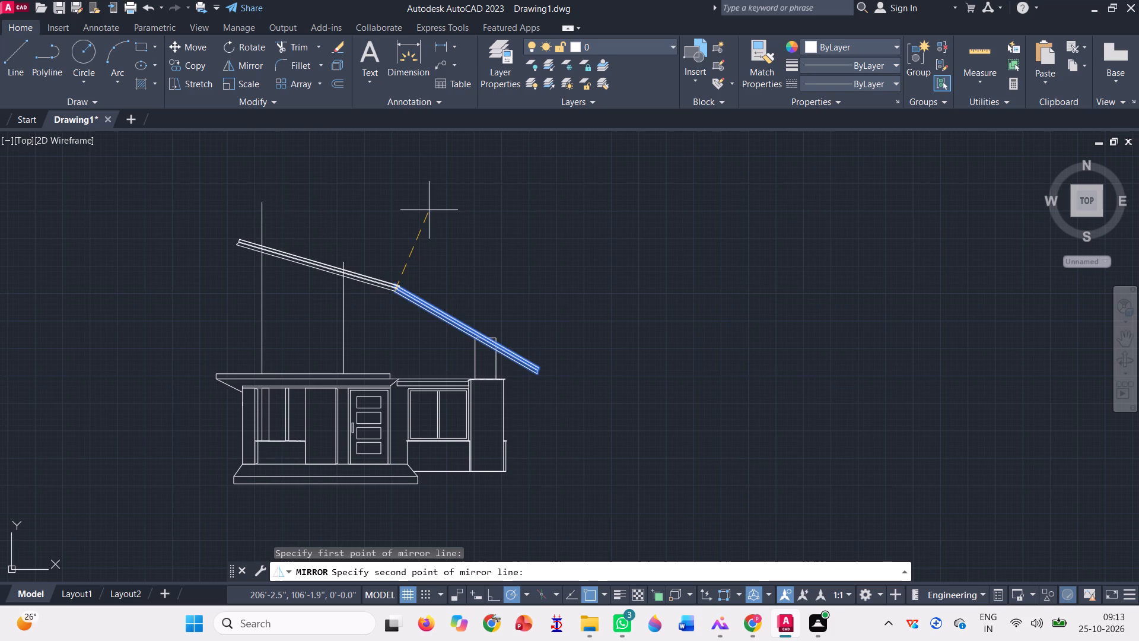
scroll(429, 210, "up", 1)
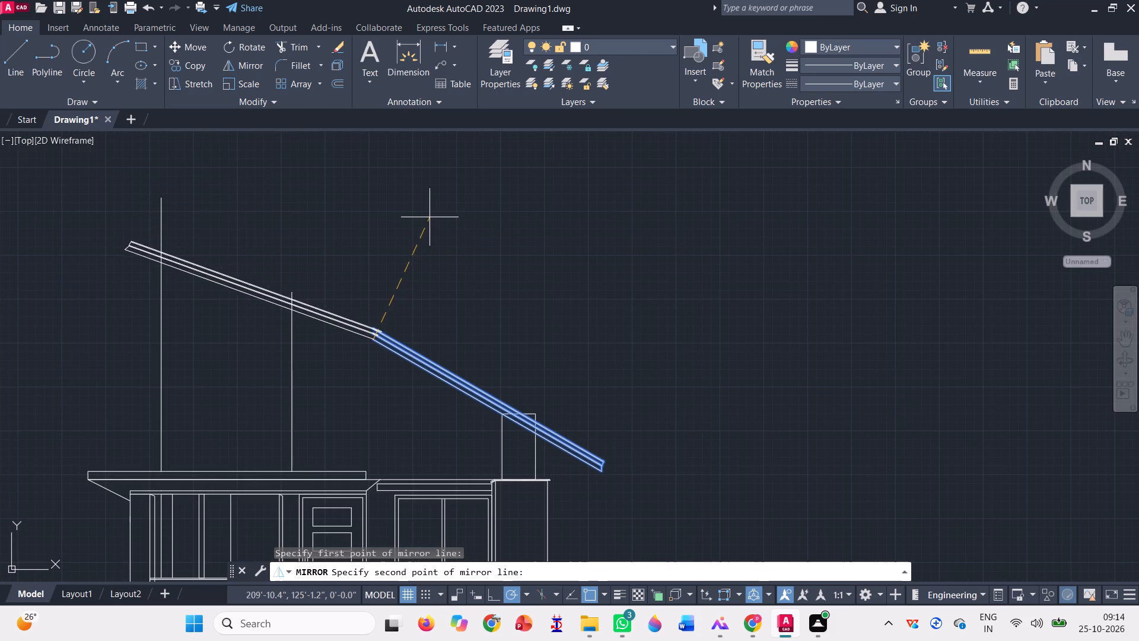
scroll(380, 361, "up", 3)
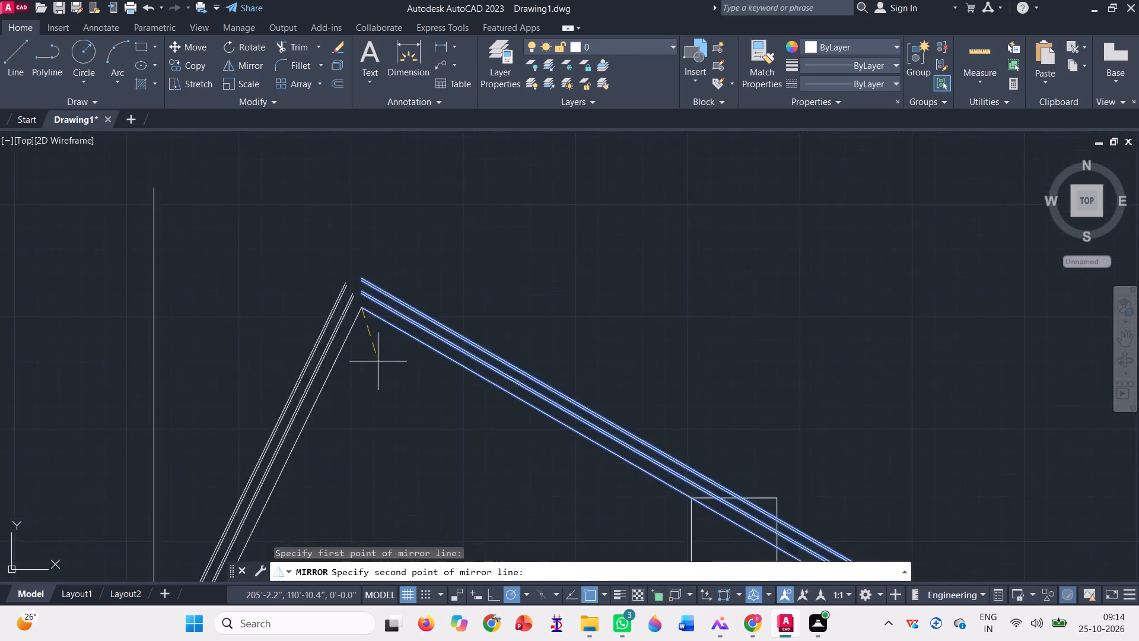
scroll(378, 361, "up", 1)
scroll(379, 276, "down", 2)
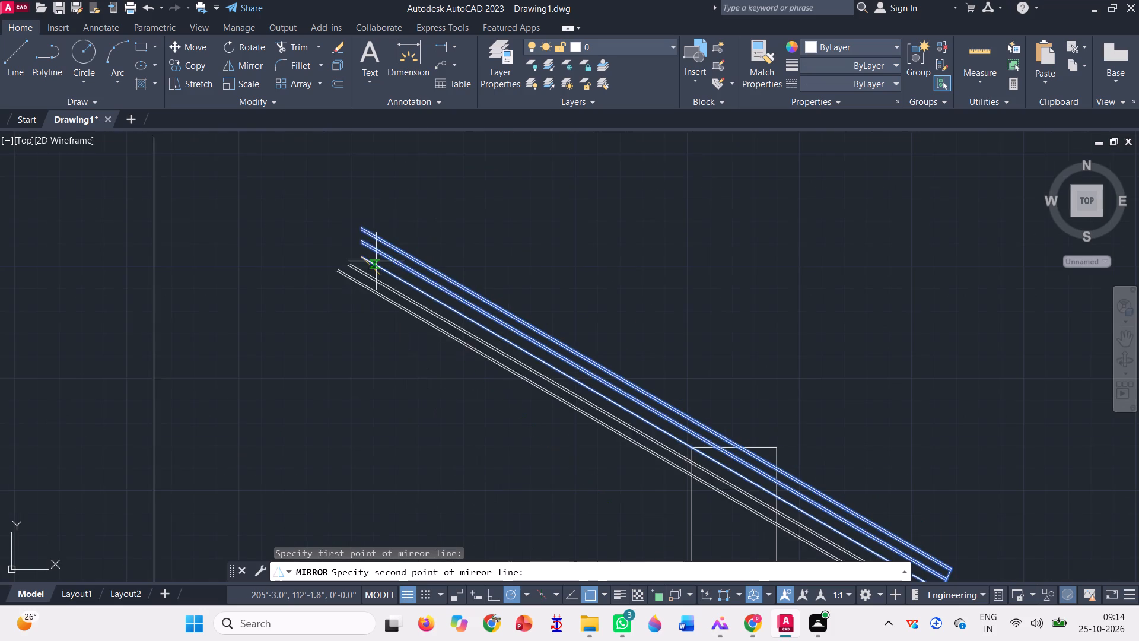
scroll(330, 348, "down", 1)
scroll(348, 234, "up", 2)
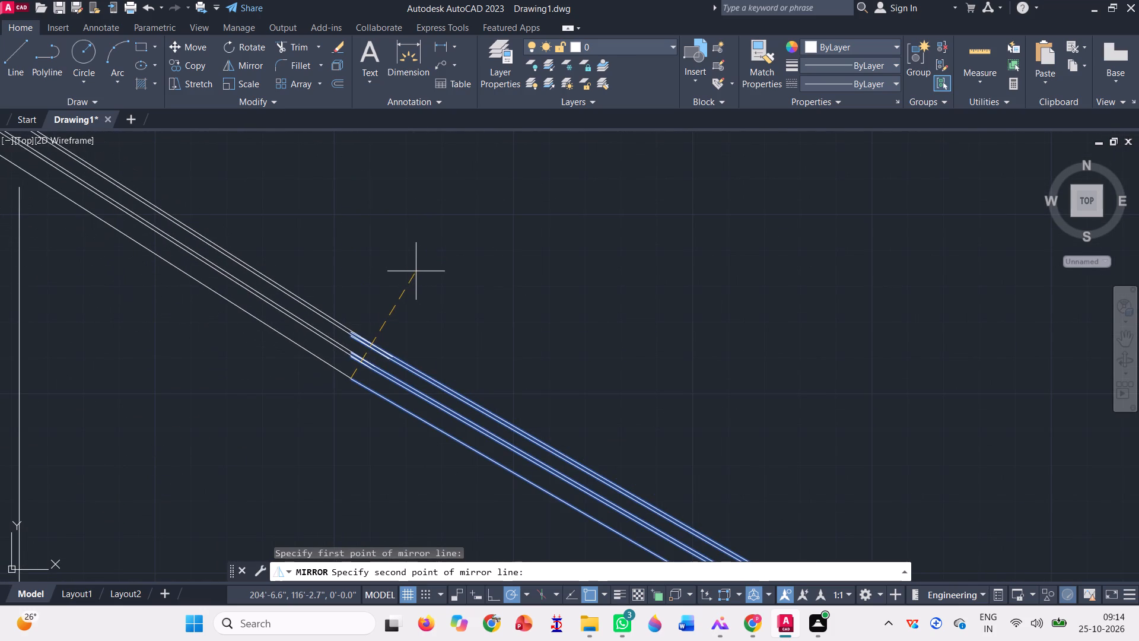
scroll(419, 261, "up", 1)
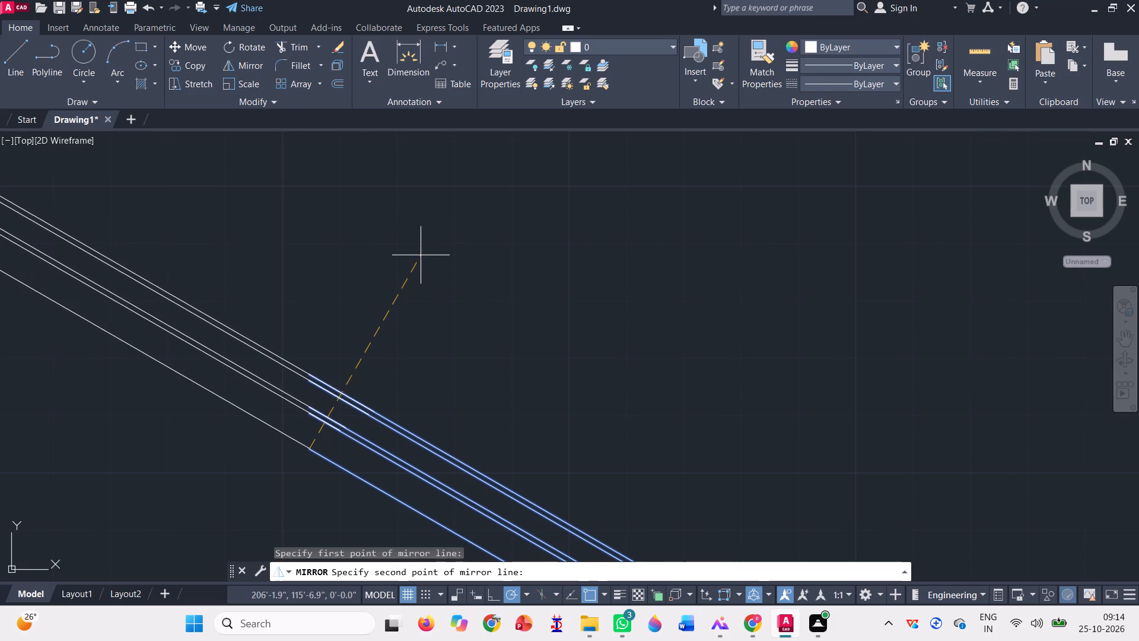
scroll(421, 253, "up", 1)
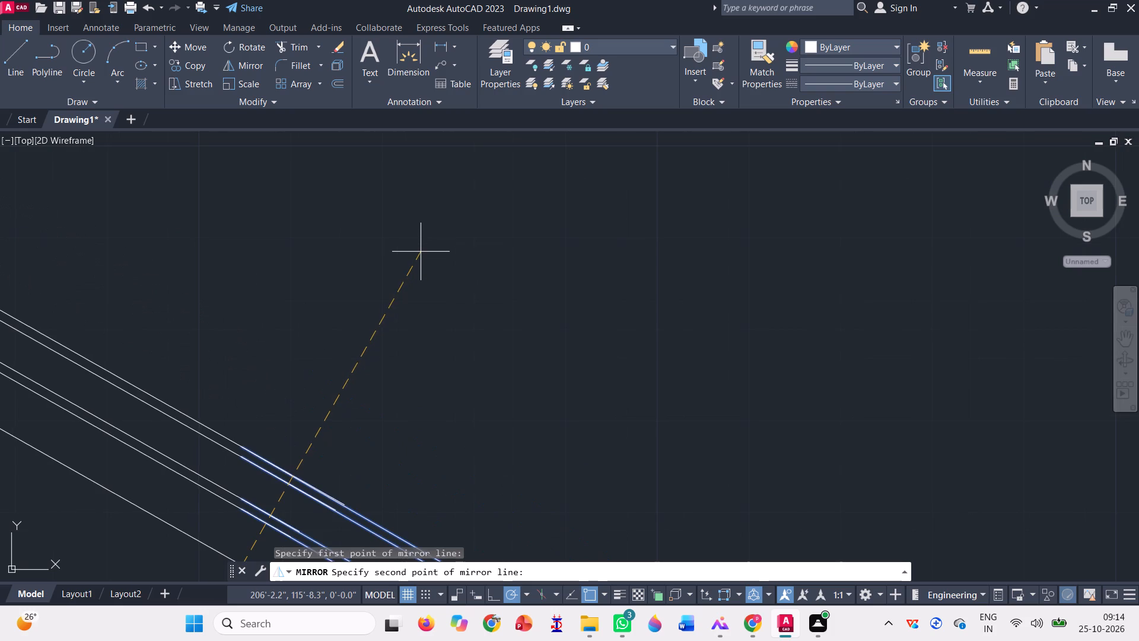
left_click(526, 591)
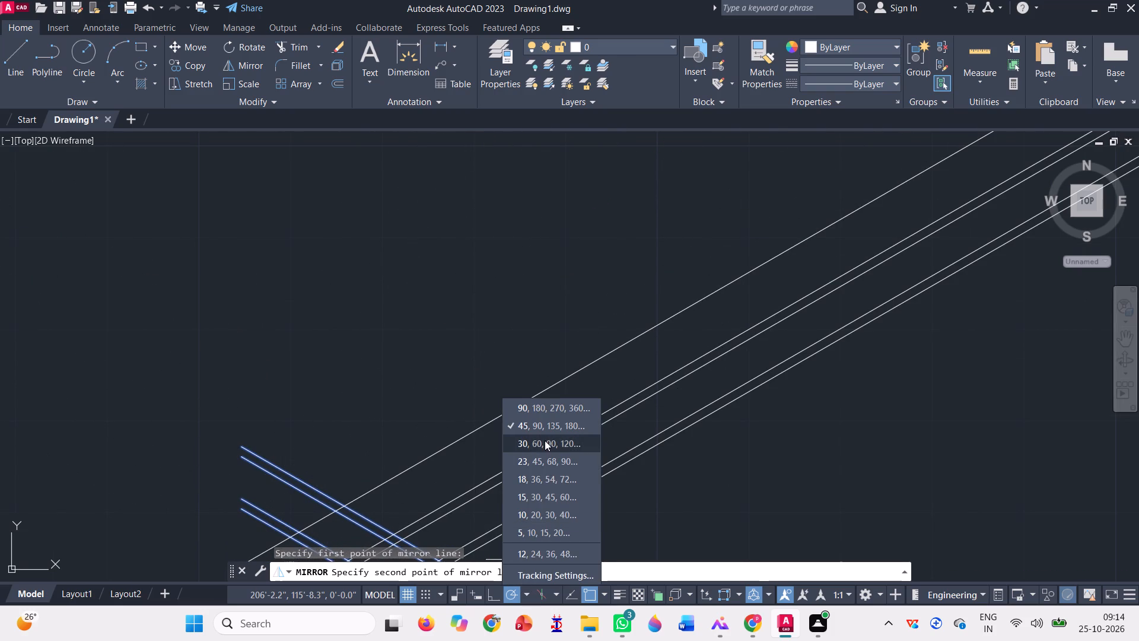
left_click(545, 440)
scroll(548, 426, "down", 3)
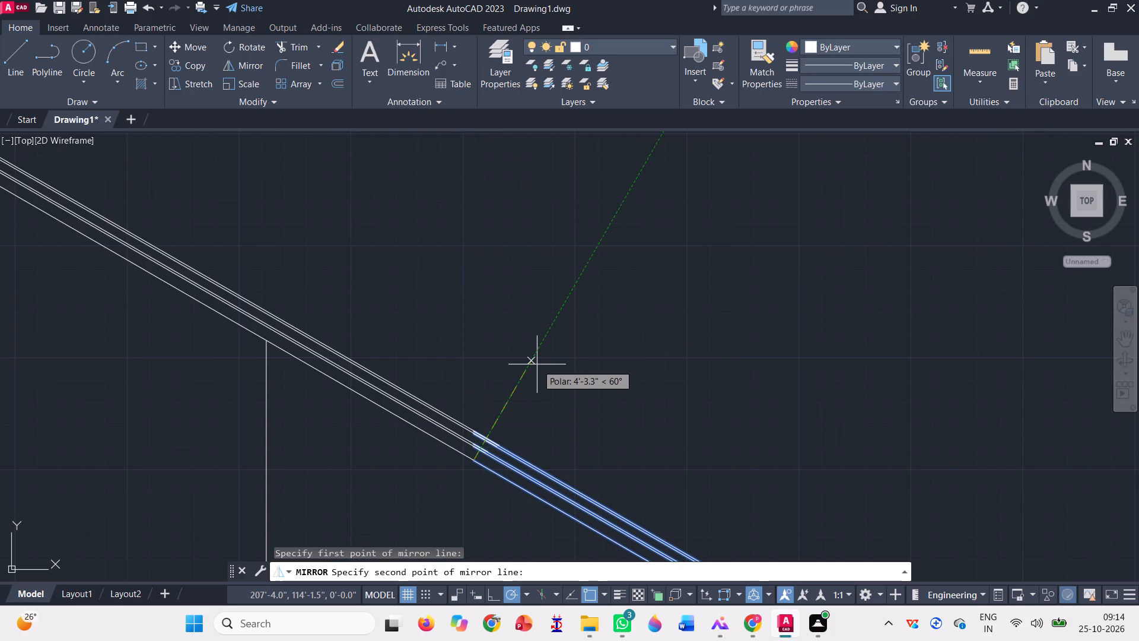
left_click(536, 362)
scroll(555, 405, "down", 2)
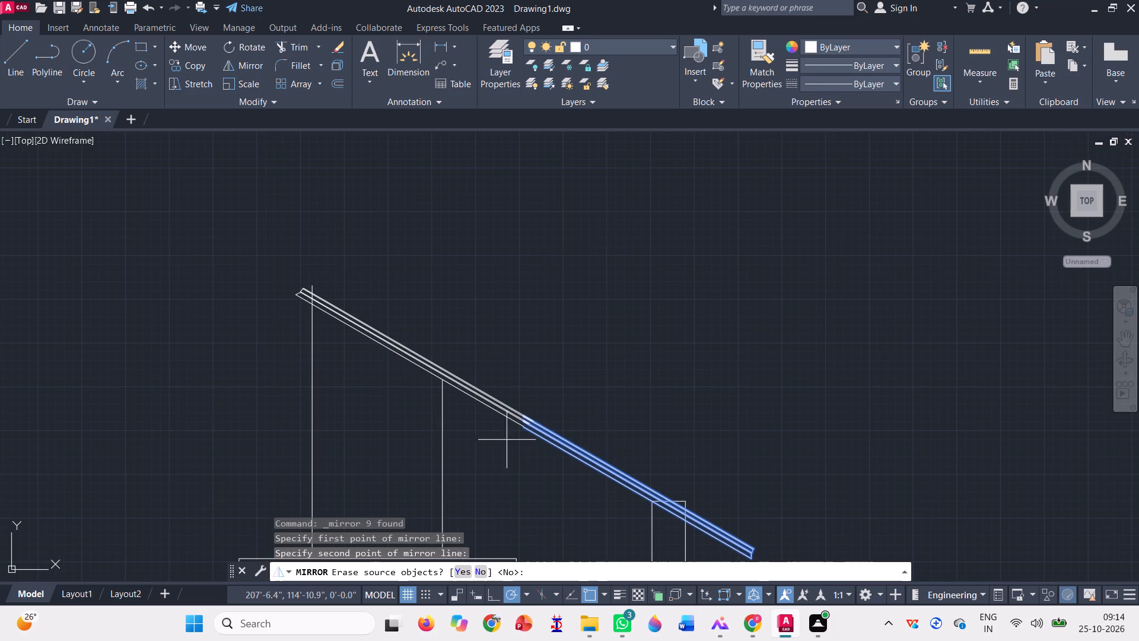
key("space")
Trim off the four thin roof band lines on the upper side of the joint, keeping the lowest roof line.
scroll(542, 422, "up", 3)
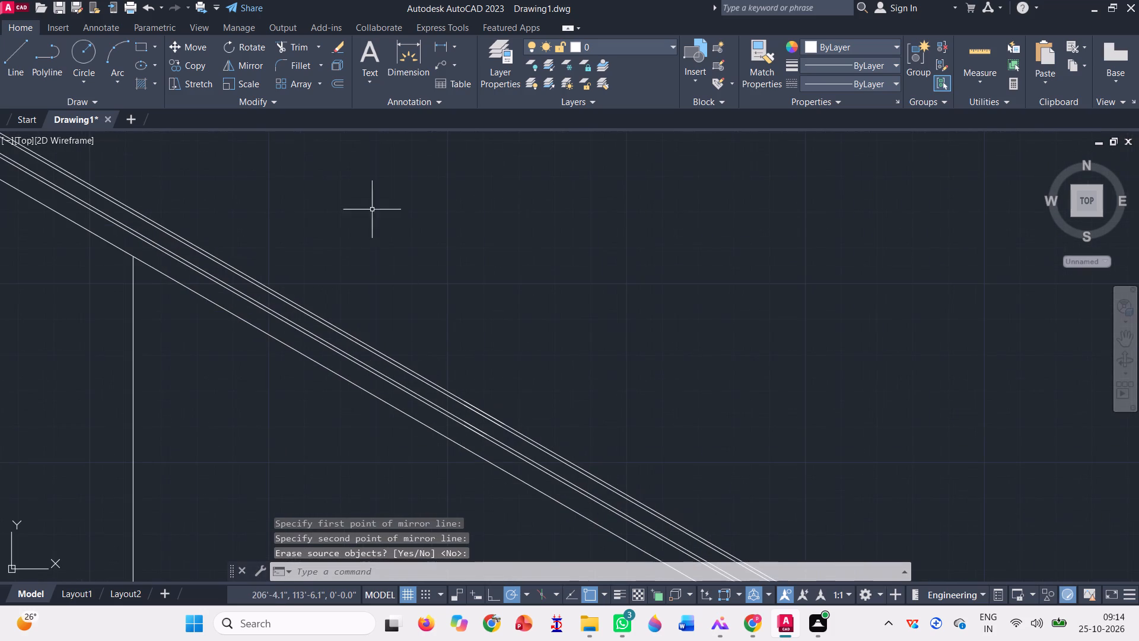
left_click(290, 46)
scroll(475, 415, "up", 3)
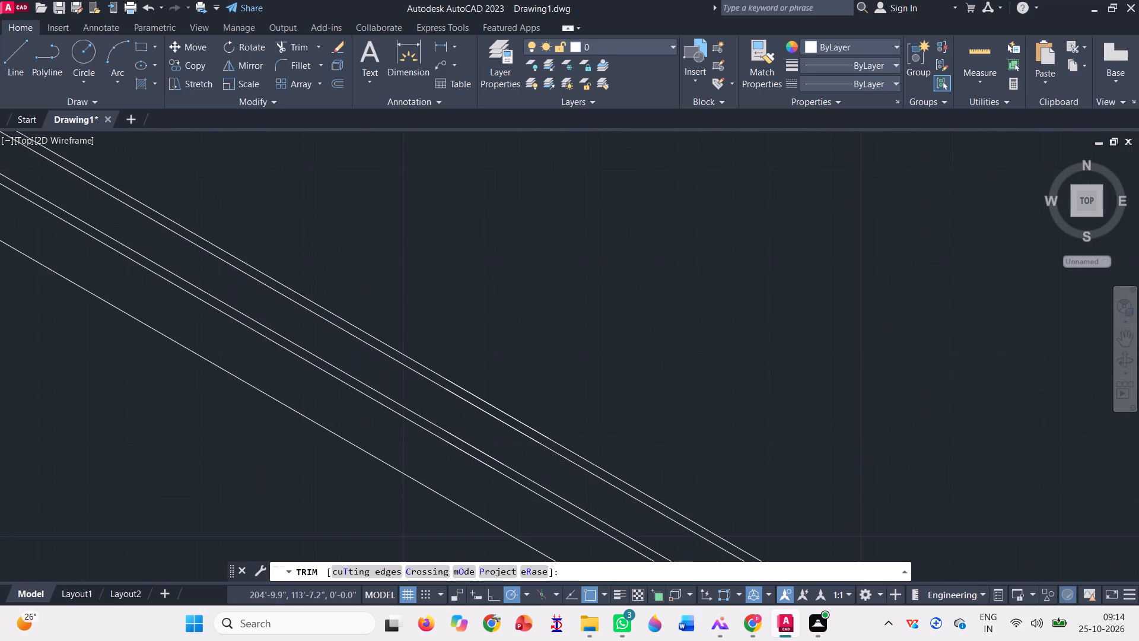
left_click(485, 410)
scroll(505, 403, "down", 4)
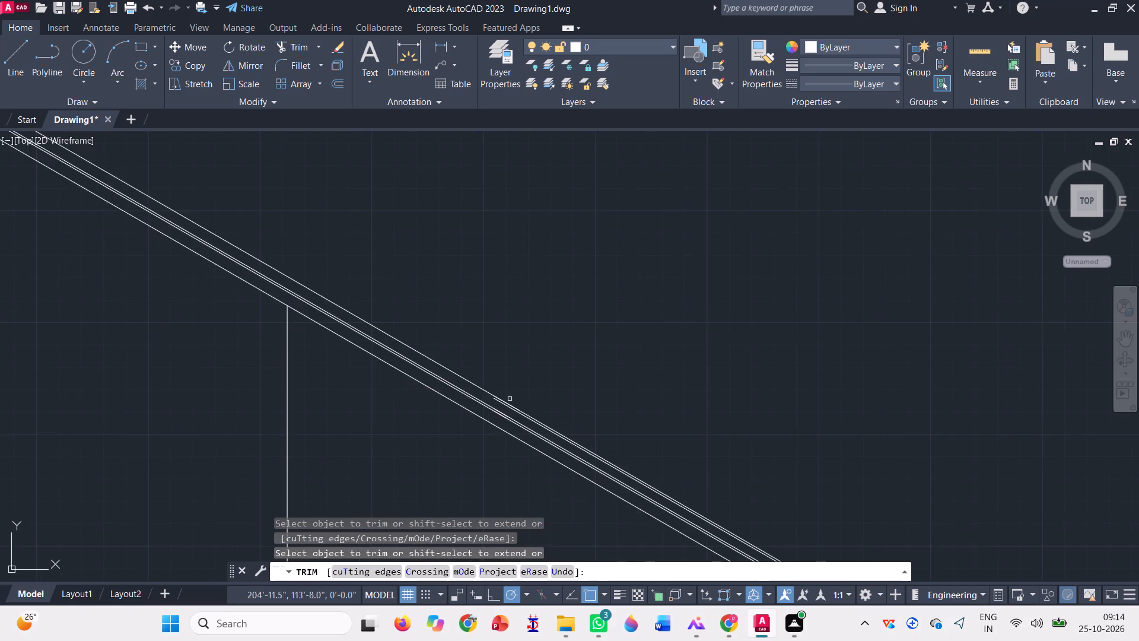
scroll(510, 399, "down", 2)
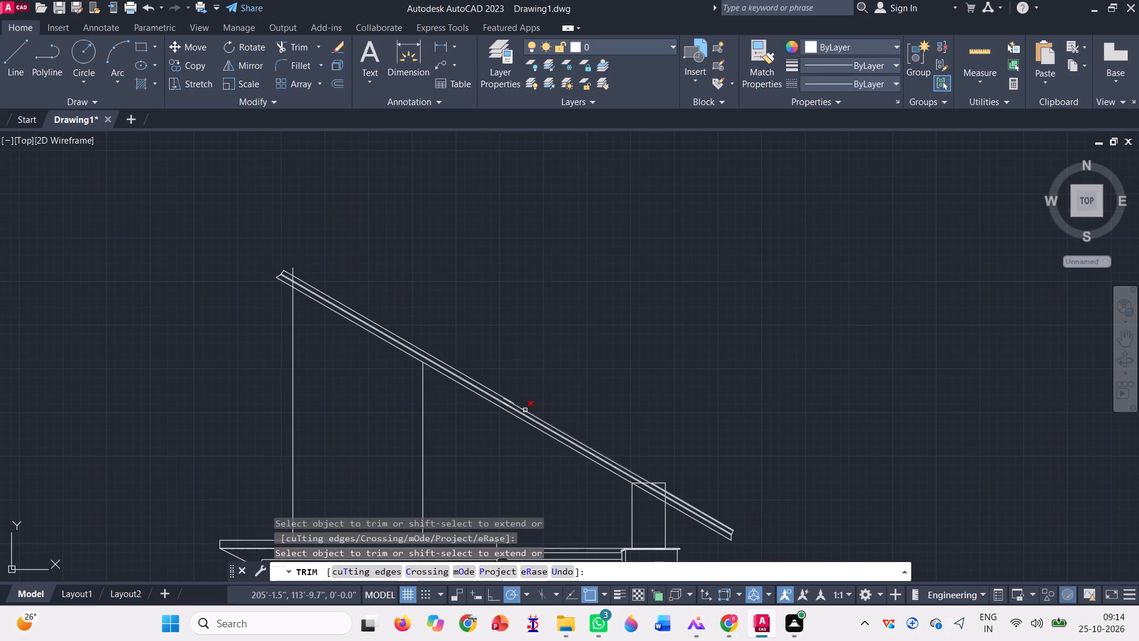
scroll(525, 408, "up", 3)
scroll(425, 366, "up", 2)
left_click(455, 375)
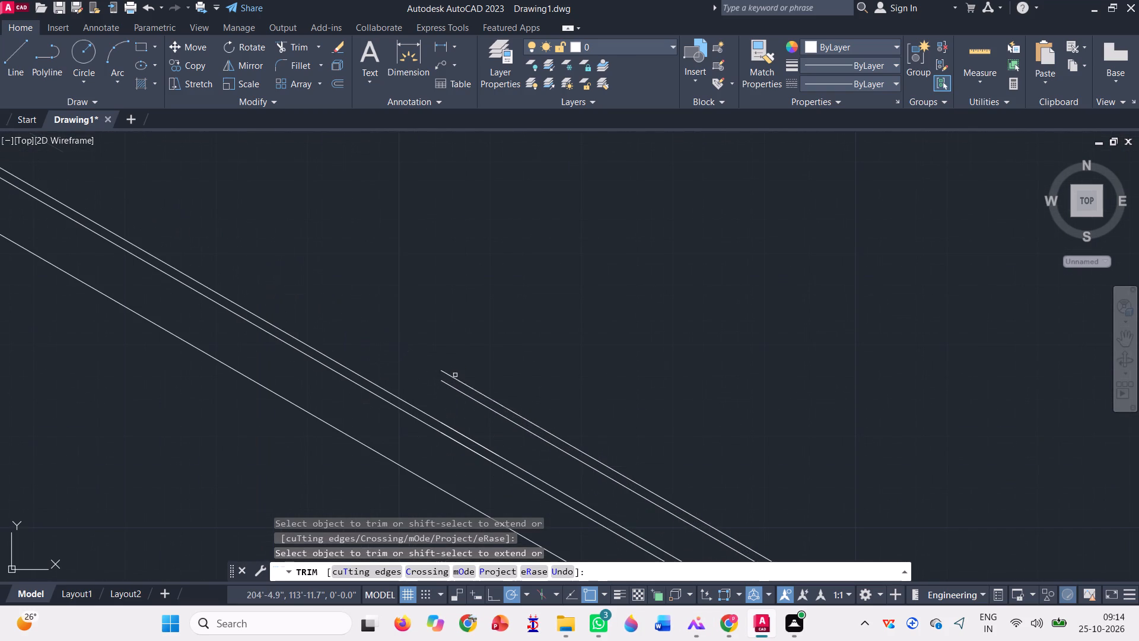
scroll(475, 338, "down", 3)
scroll(460, 402, "down", 1)
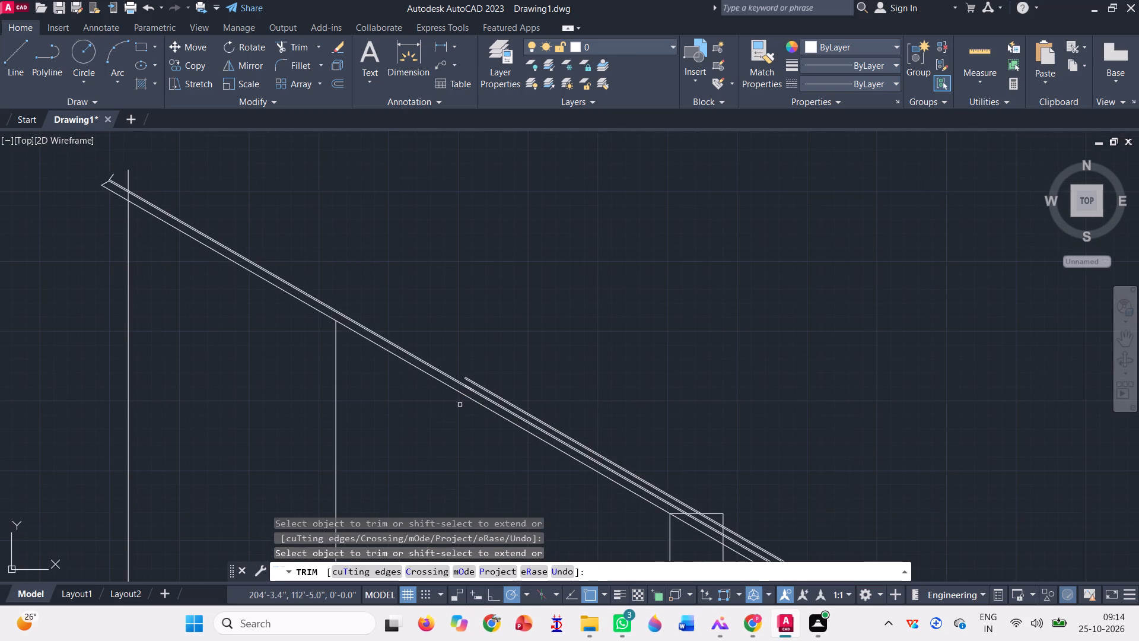
scroll(462, 407, "up", 5)
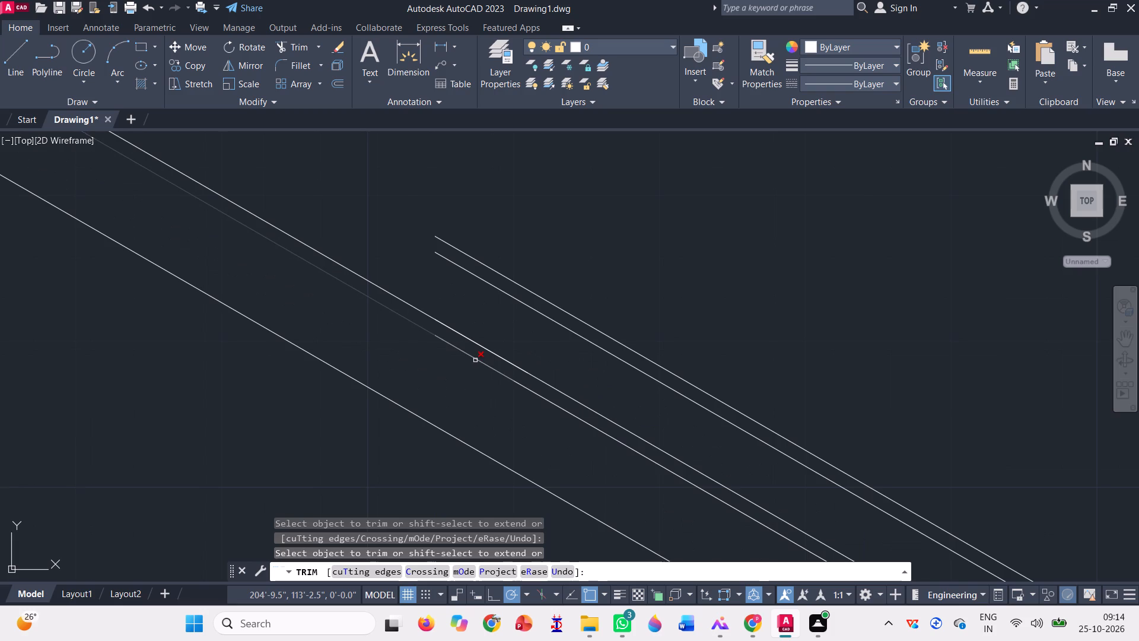
left_click(475, 358)
left_click(485, 348)
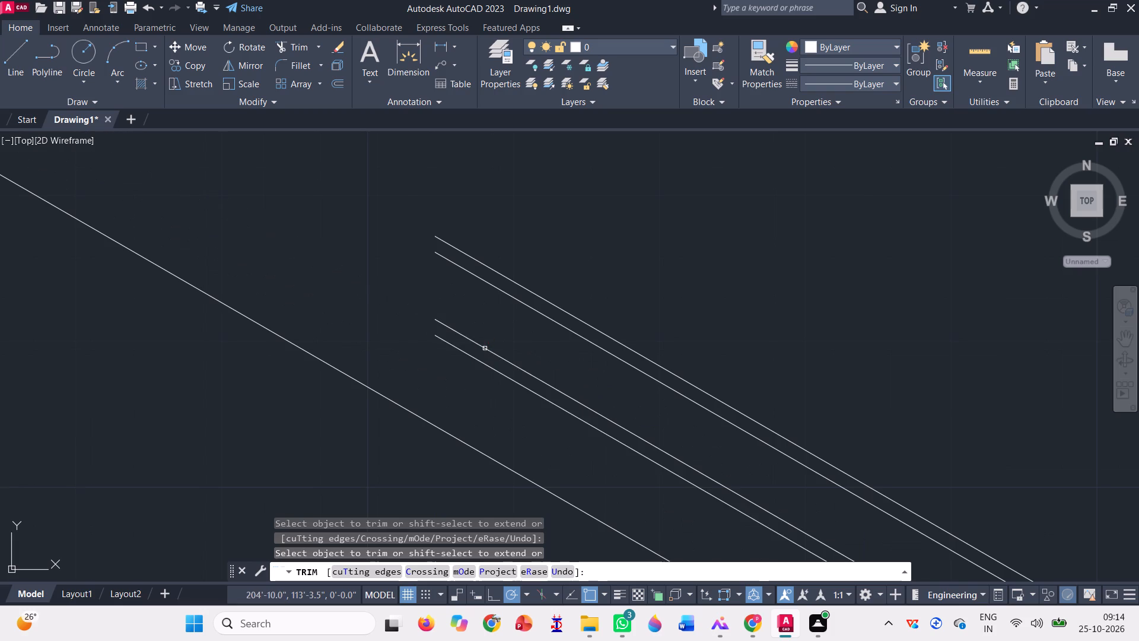
scroll(408, 420, "down", 6)
key("space")
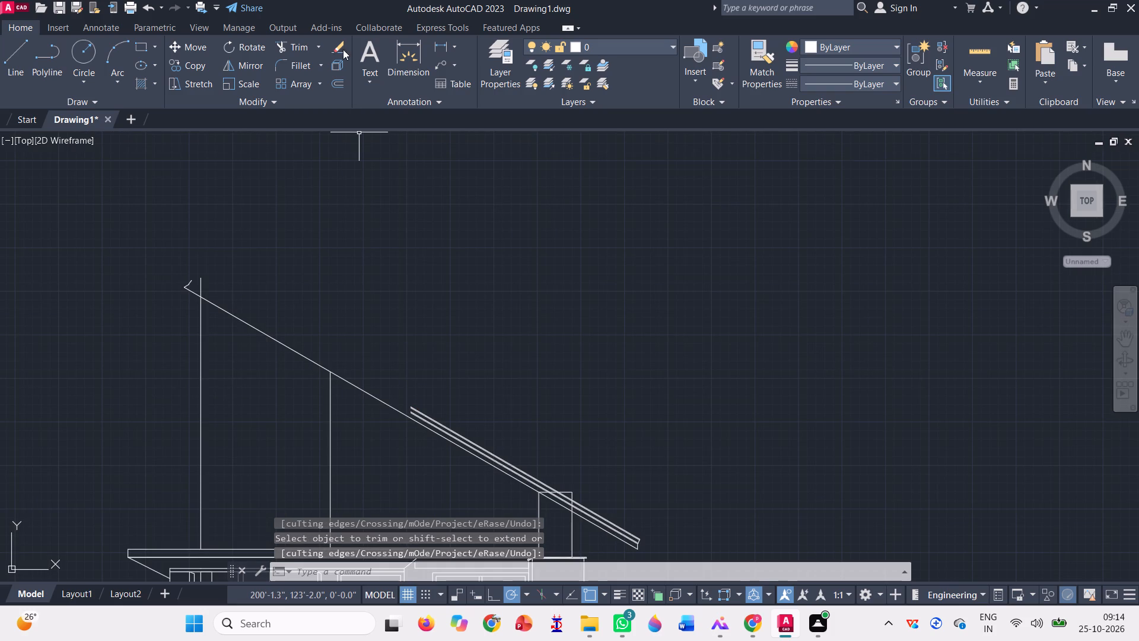
Extend the four lower roof band lines up the slope, past the tall vertical wall line, to the slanted lines closing the upper end.
left_click(320, 42)
left_click(307, 105)
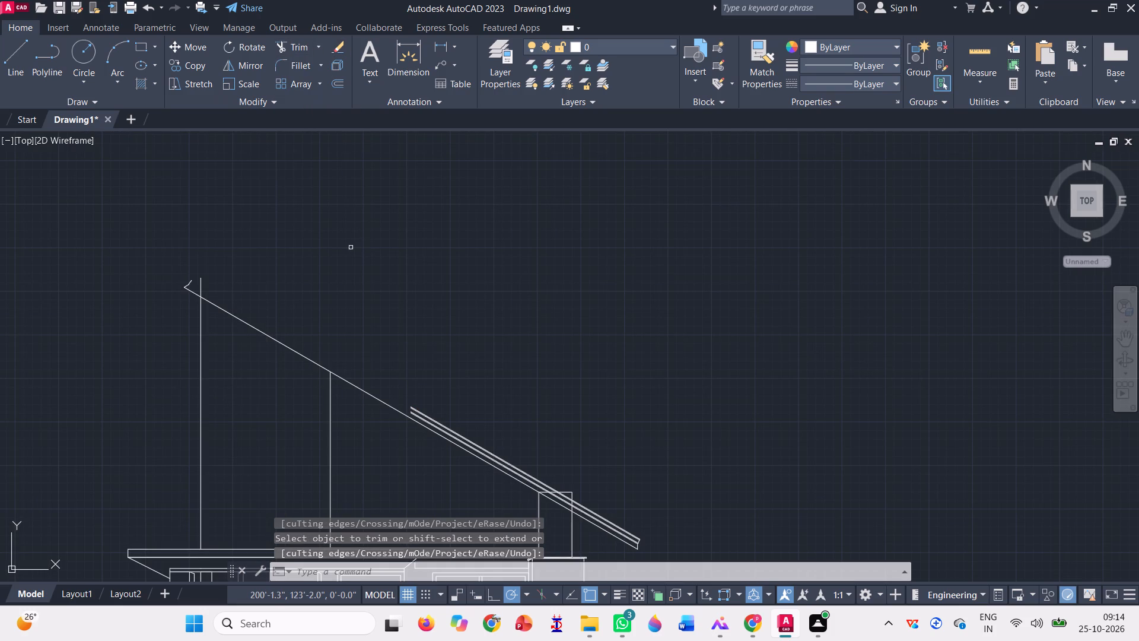
scroll(453, 451, "up", 3)
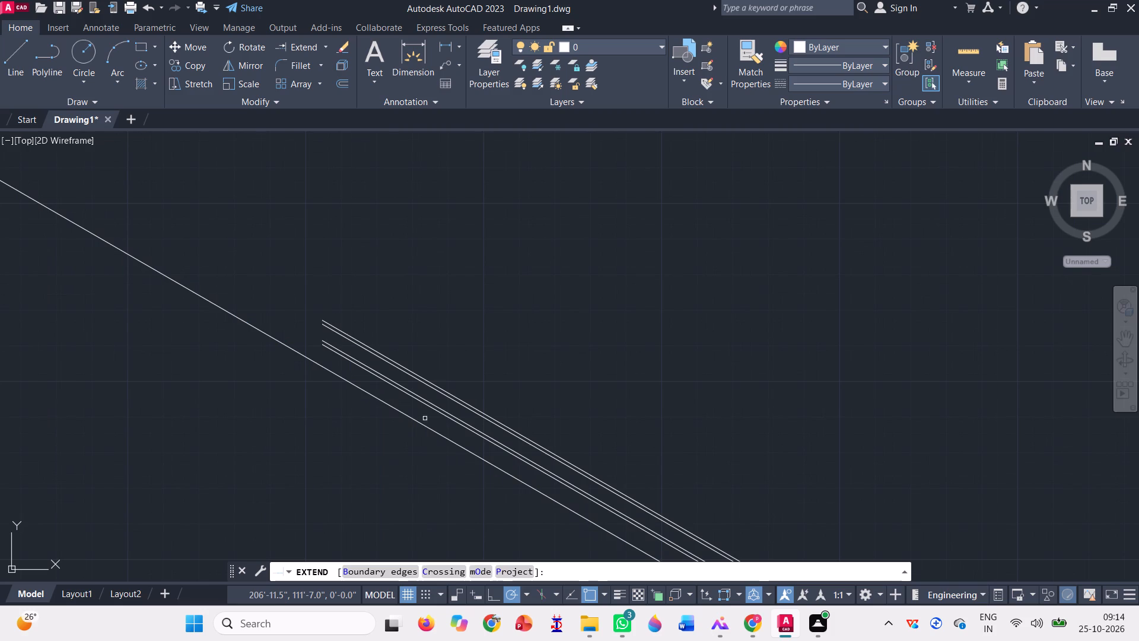
left_click(425, 417)
scroll(485, 374, "down", 3)
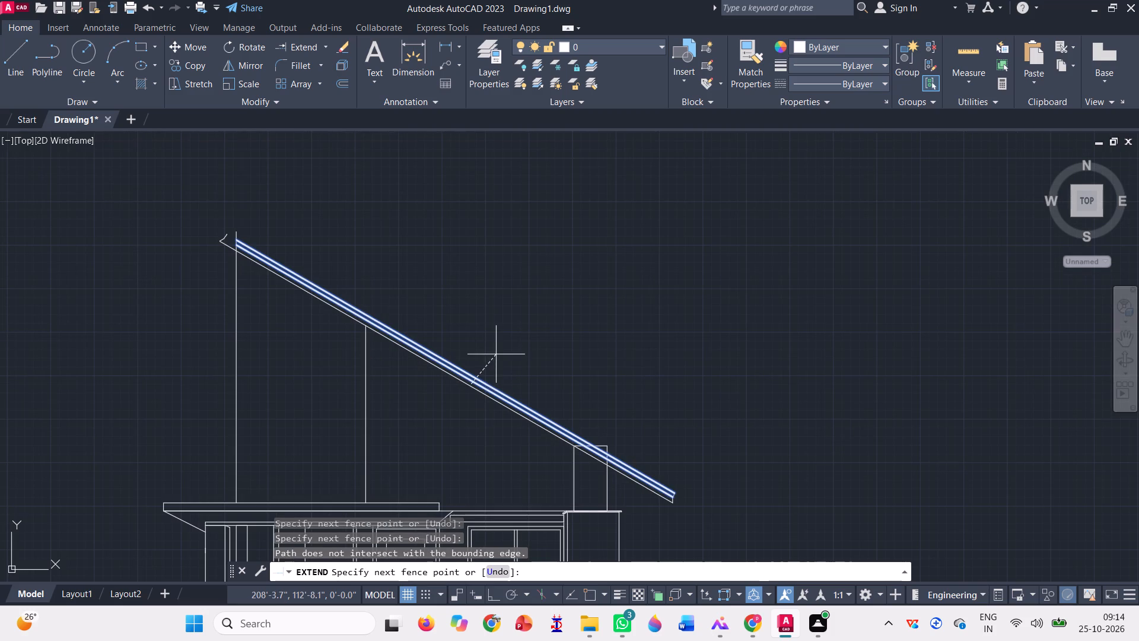
left_click(498, 348)
scroll(210, 229, "up", 3)
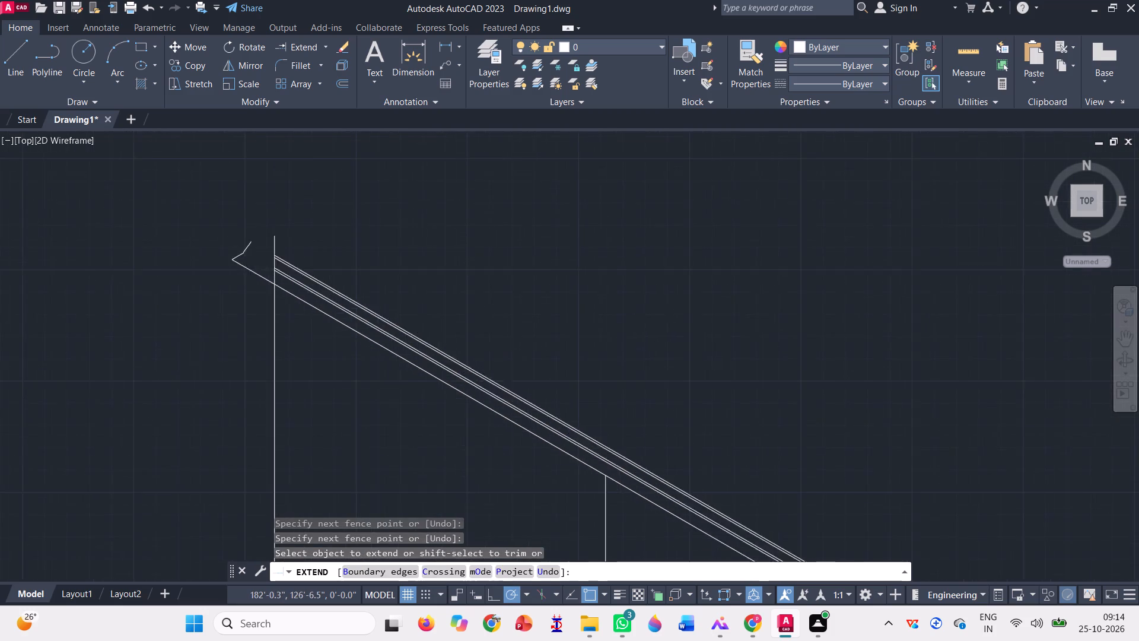
scroll(282, 296, "up", 1)
left_click(352, 332)
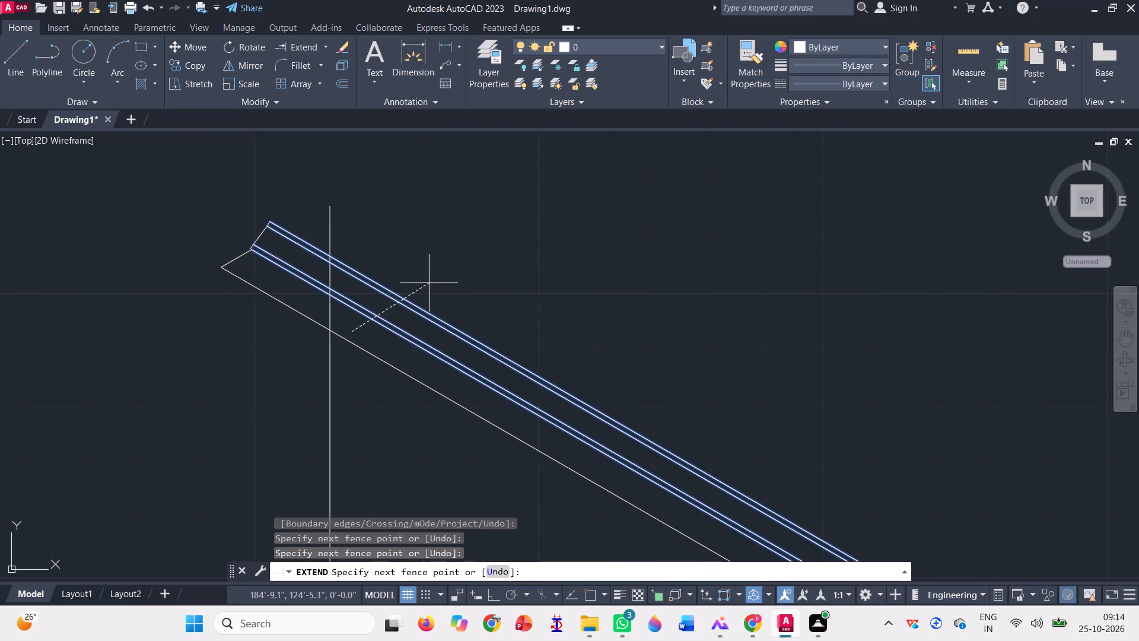
left_click(429, 283)
scroll(162, 312, "down", 3)
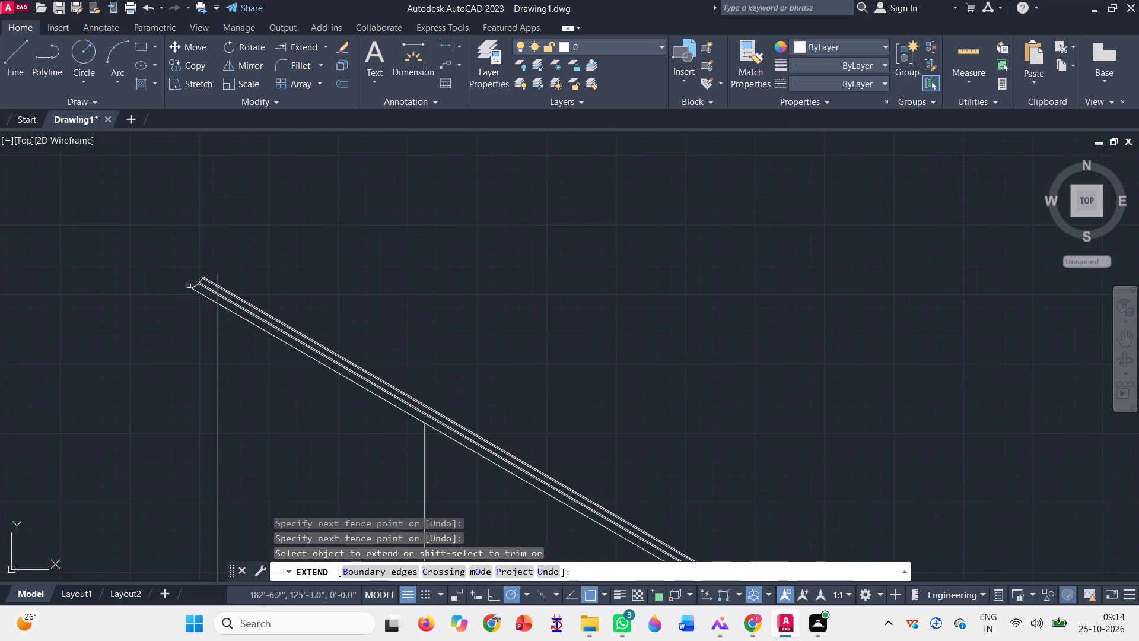
scroll(294, 235, "down", 2)
key("space")
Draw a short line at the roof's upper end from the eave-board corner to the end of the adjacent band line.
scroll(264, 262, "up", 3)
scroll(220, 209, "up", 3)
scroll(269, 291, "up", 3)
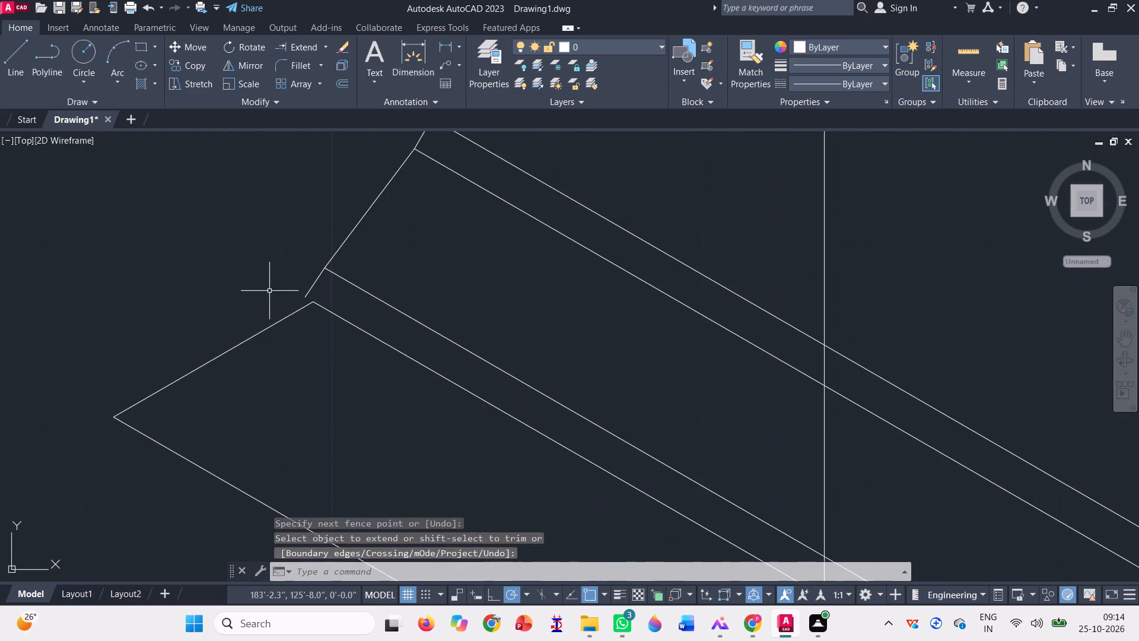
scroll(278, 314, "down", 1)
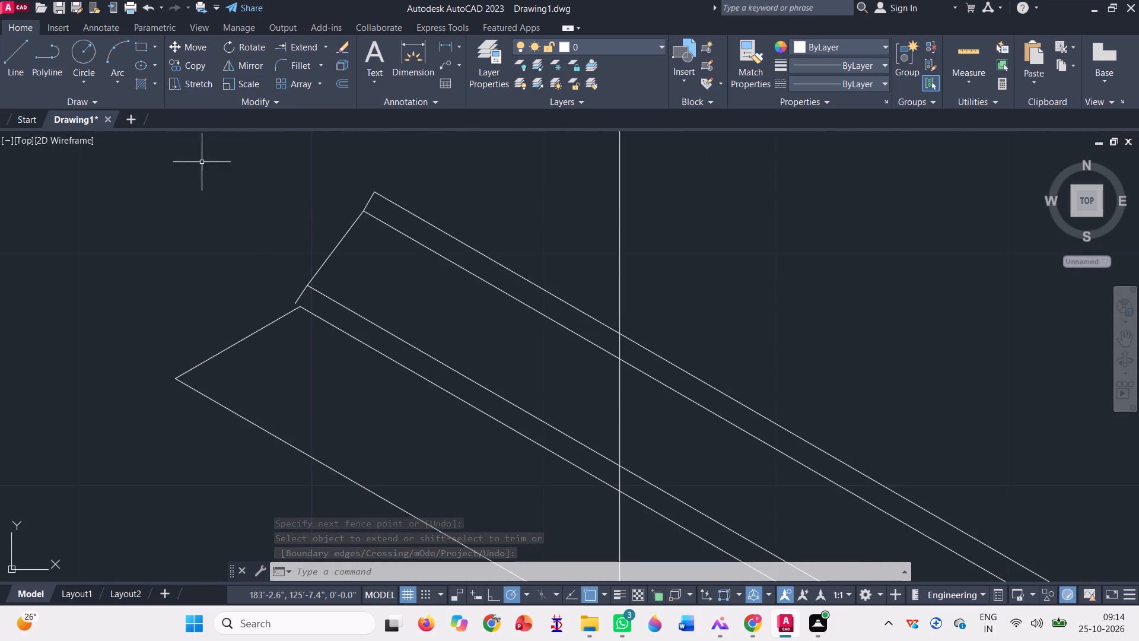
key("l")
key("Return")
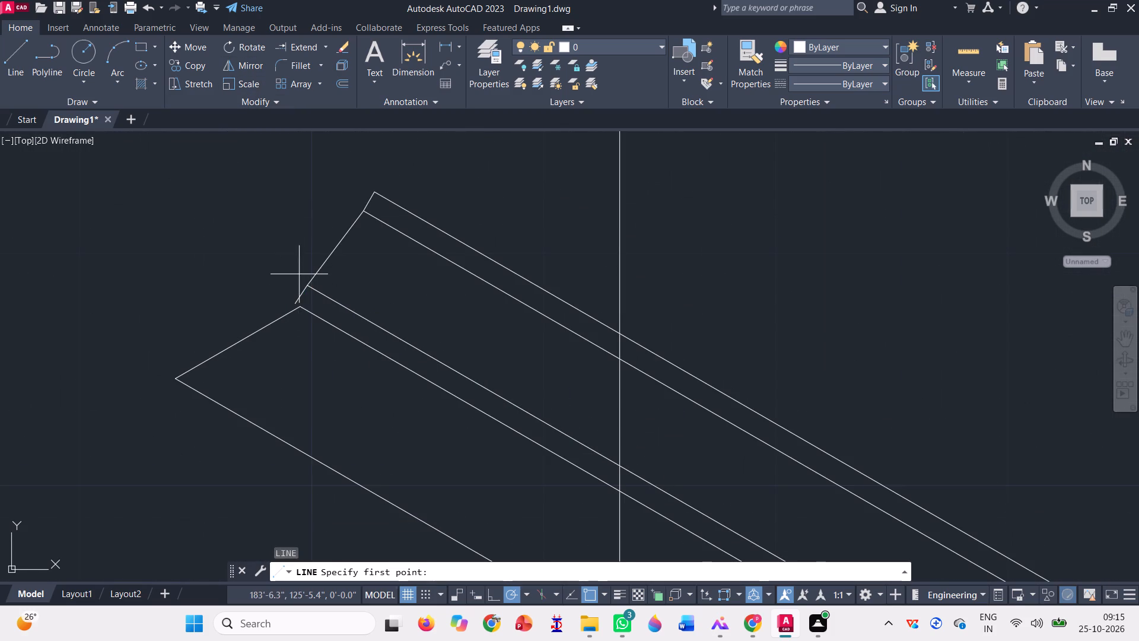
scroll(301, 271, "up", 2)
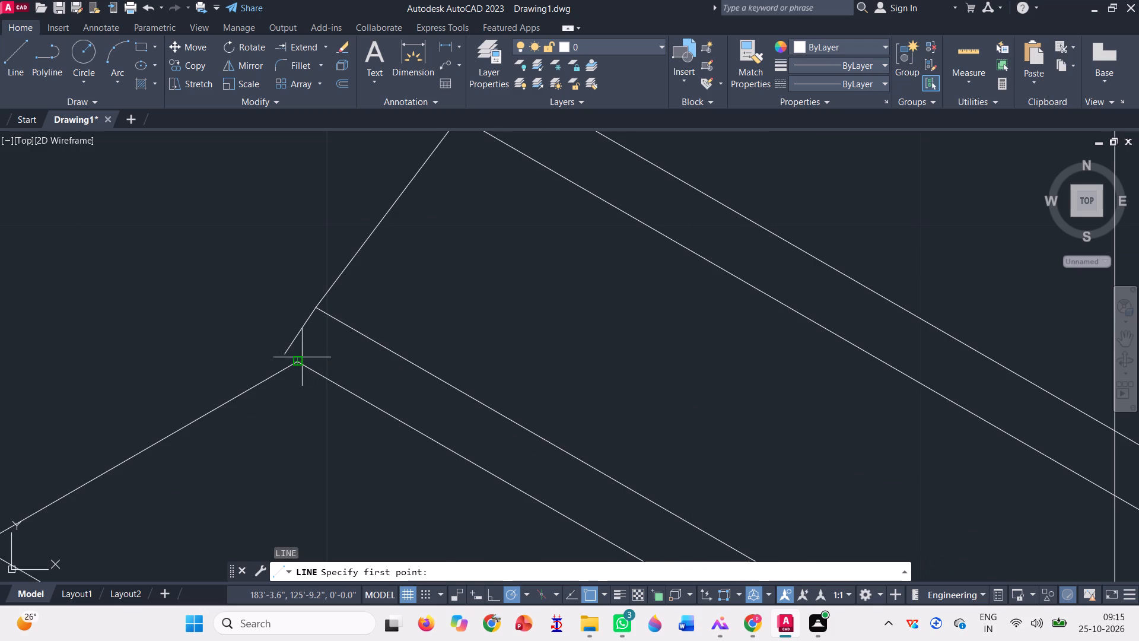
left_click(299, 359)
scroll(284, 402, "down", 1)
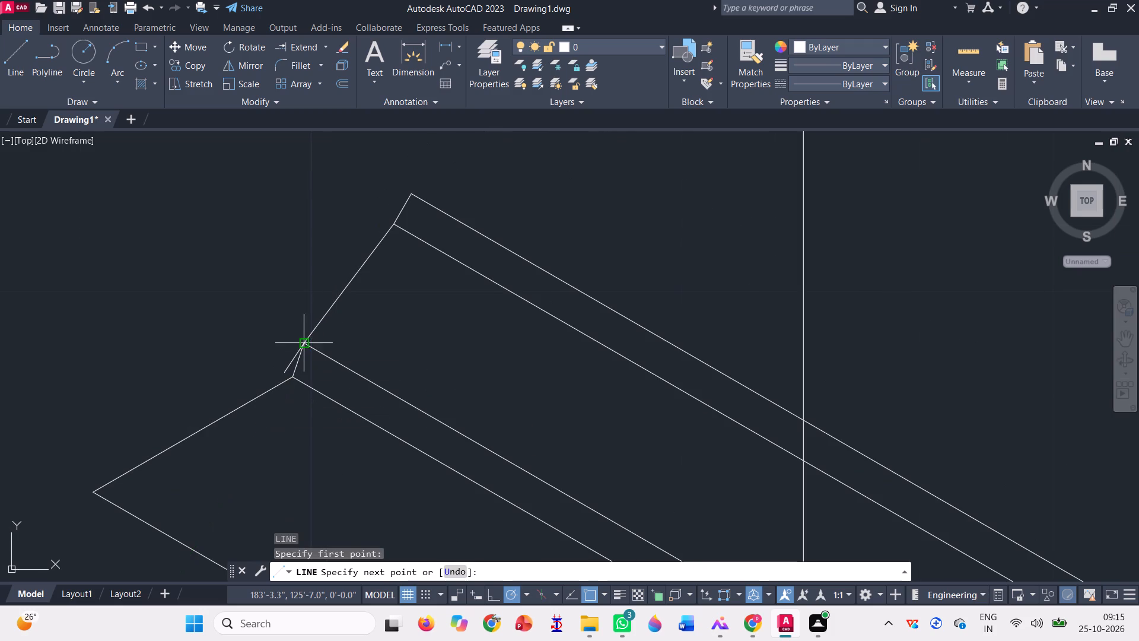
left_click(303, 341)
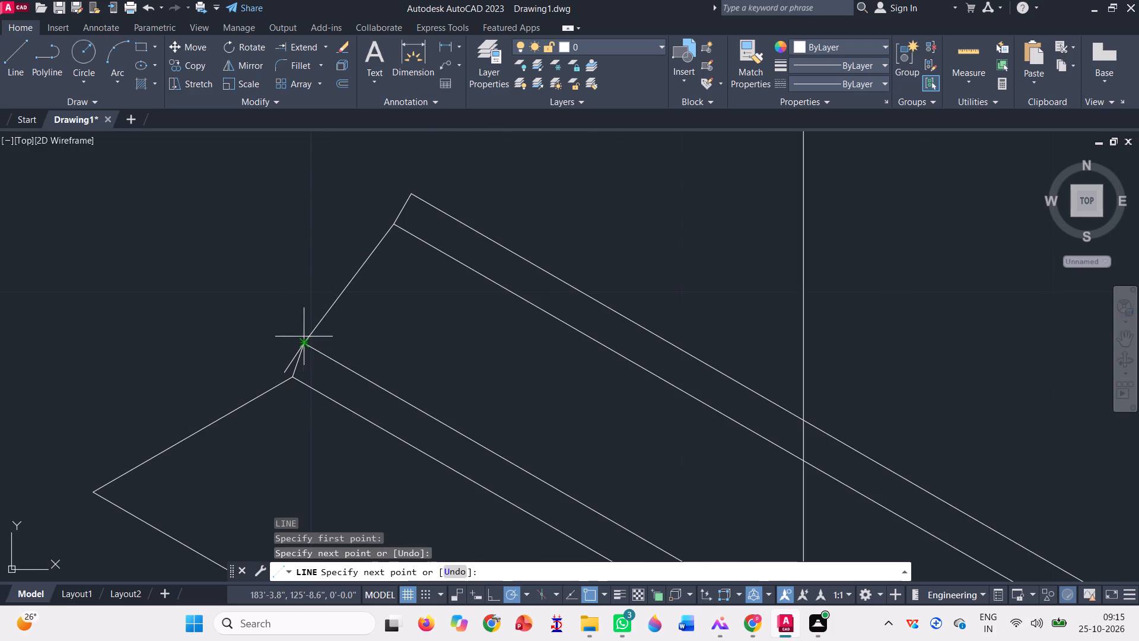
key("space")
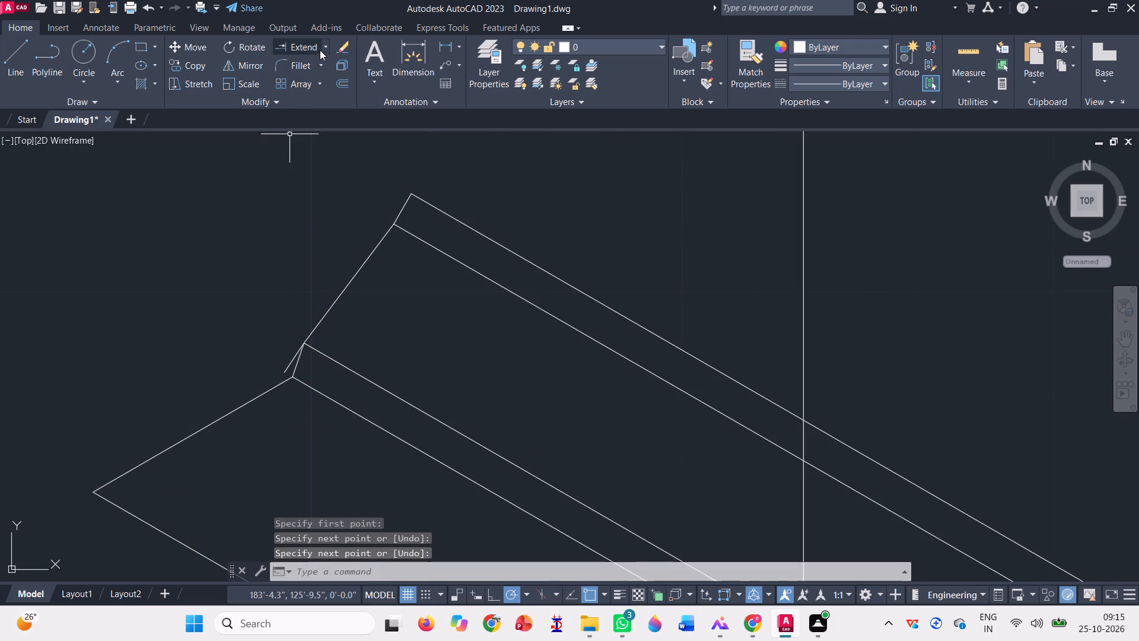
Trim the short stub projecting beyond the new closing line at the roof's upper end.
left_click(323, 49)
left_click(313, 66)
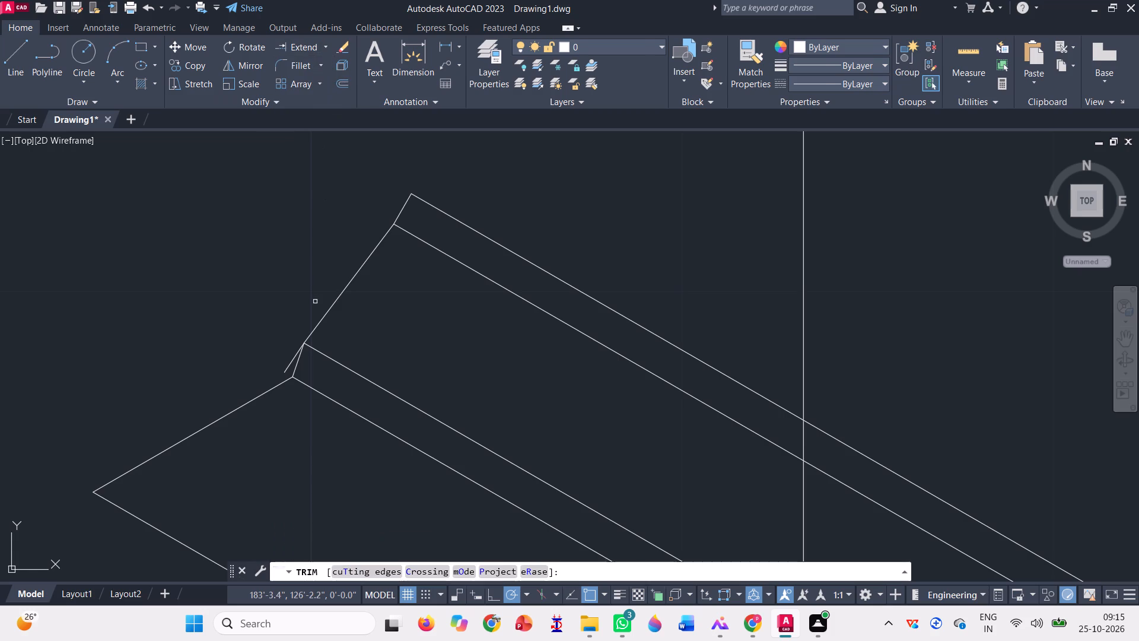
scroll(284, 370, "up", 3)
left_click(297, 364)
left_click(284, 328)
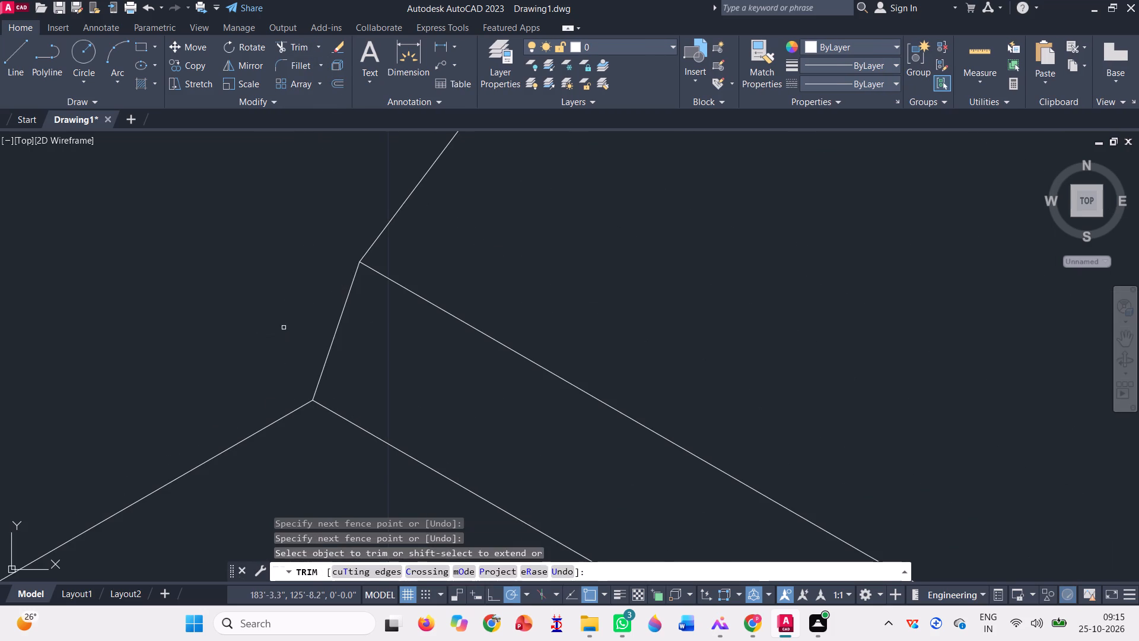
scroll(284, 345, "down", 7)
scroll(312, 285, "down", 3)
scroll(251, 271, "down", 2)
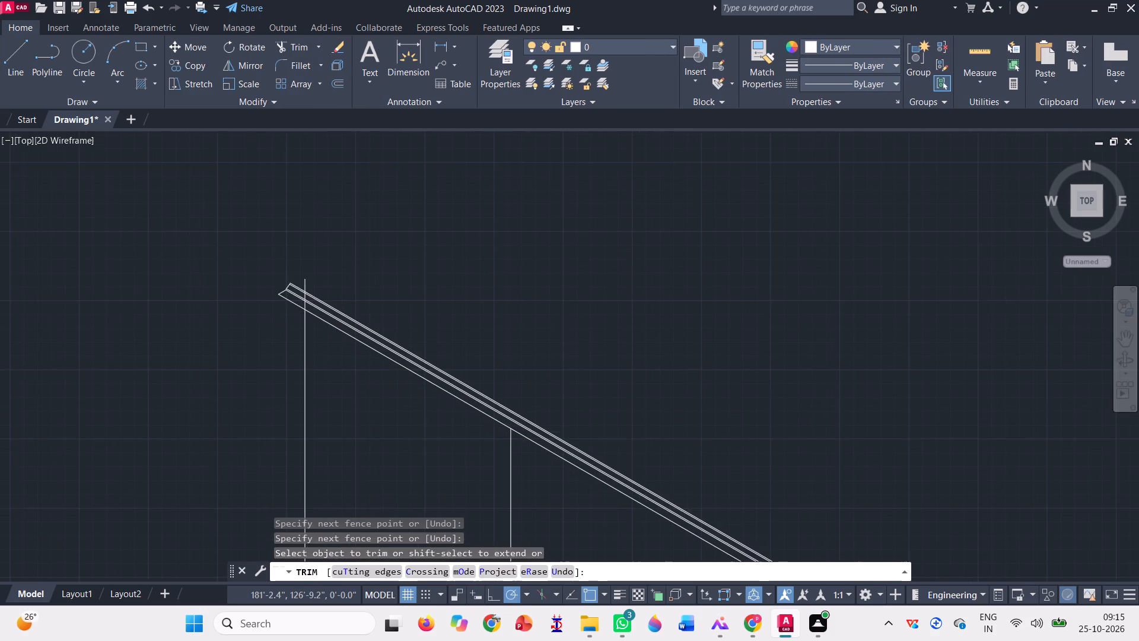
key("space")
Examine how the band lines close at the roof's lower end and compare them with the upper end.
scroll(292, 279, "down", 1)
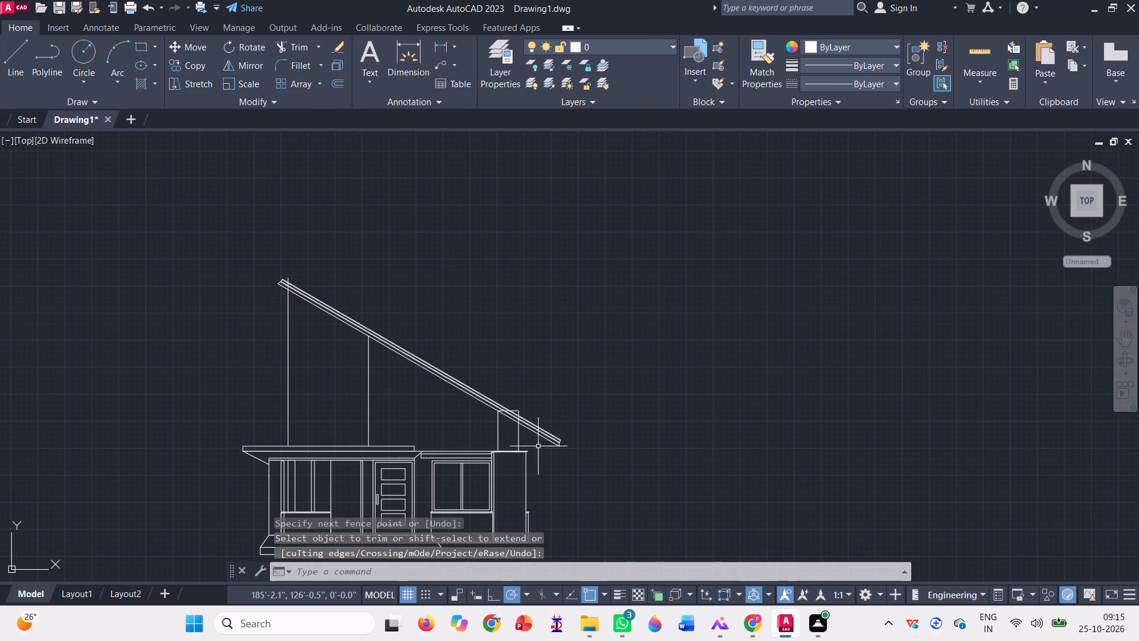
scroll(538, 447, "up", 4)
scroll(696, 435, "up", 2)
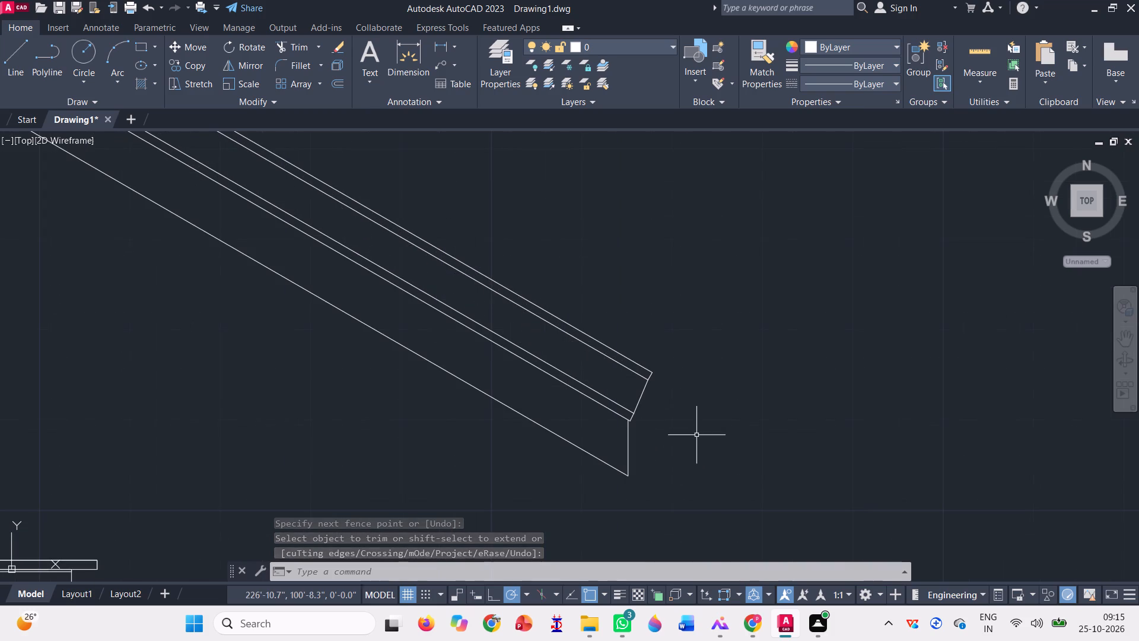
scroll(718, 475, "down", 4)
scroll(718, 474, "up", 7)
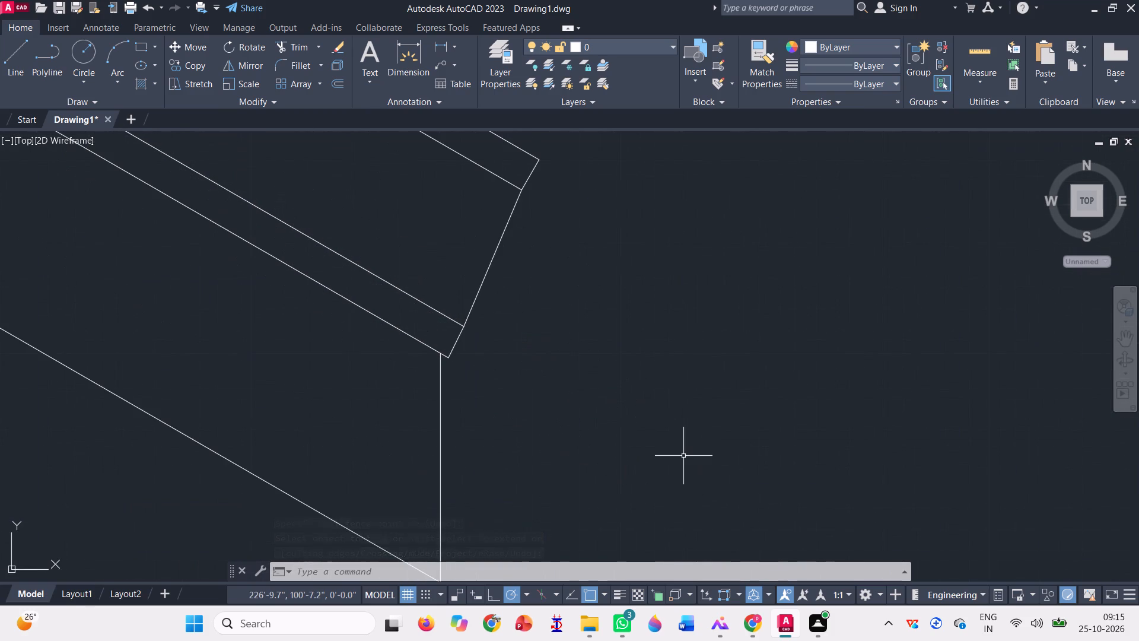
scroll(683, 456, "down", 8)
scroll(182, 171, "up", 4)
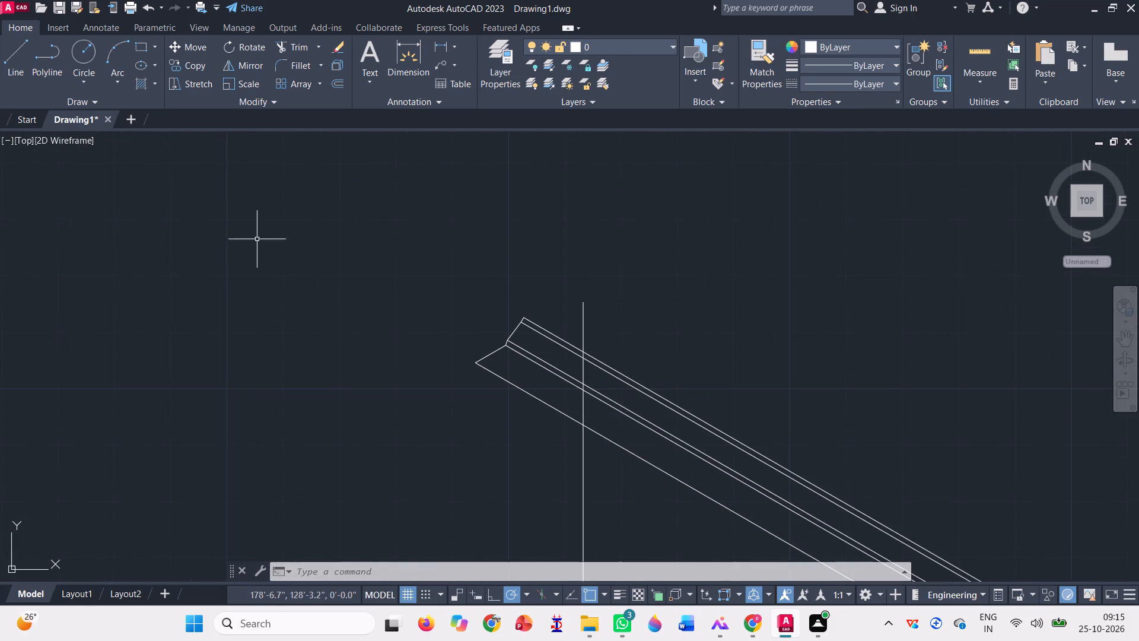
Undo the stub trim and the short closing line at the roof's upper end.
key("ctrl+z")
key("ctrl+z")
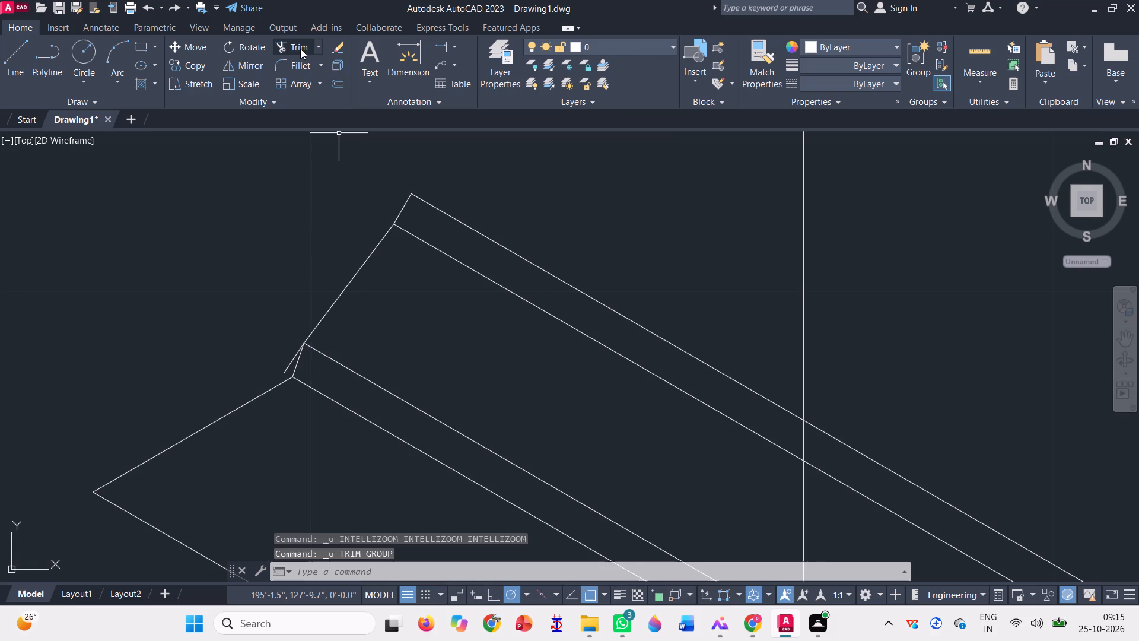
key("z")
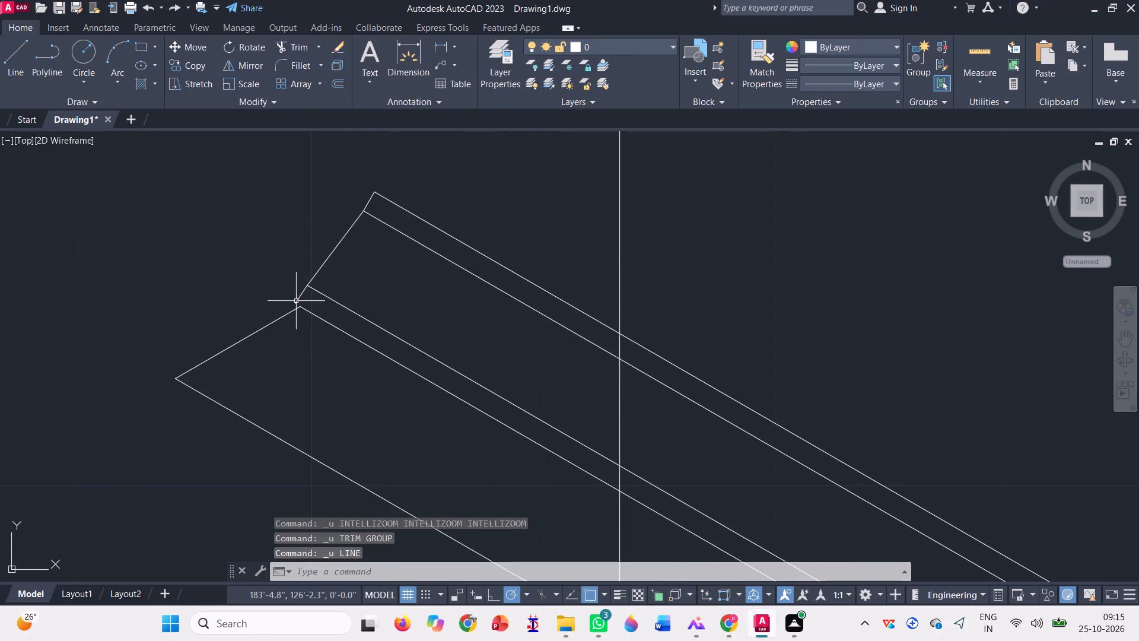
Draw a short line at the roof's upper end from the eave-board peak to the free end of the slanted closing line.
key("l")
key("Return")
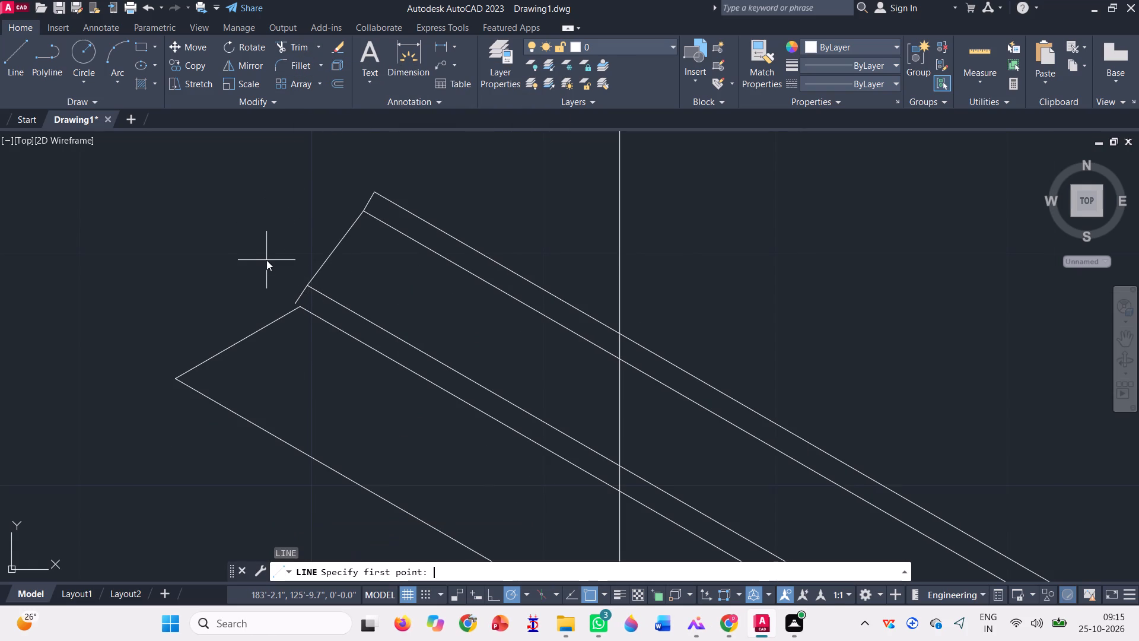
scroll(265, 263, "up", 2)
scroll(326, 337, "up", 2)
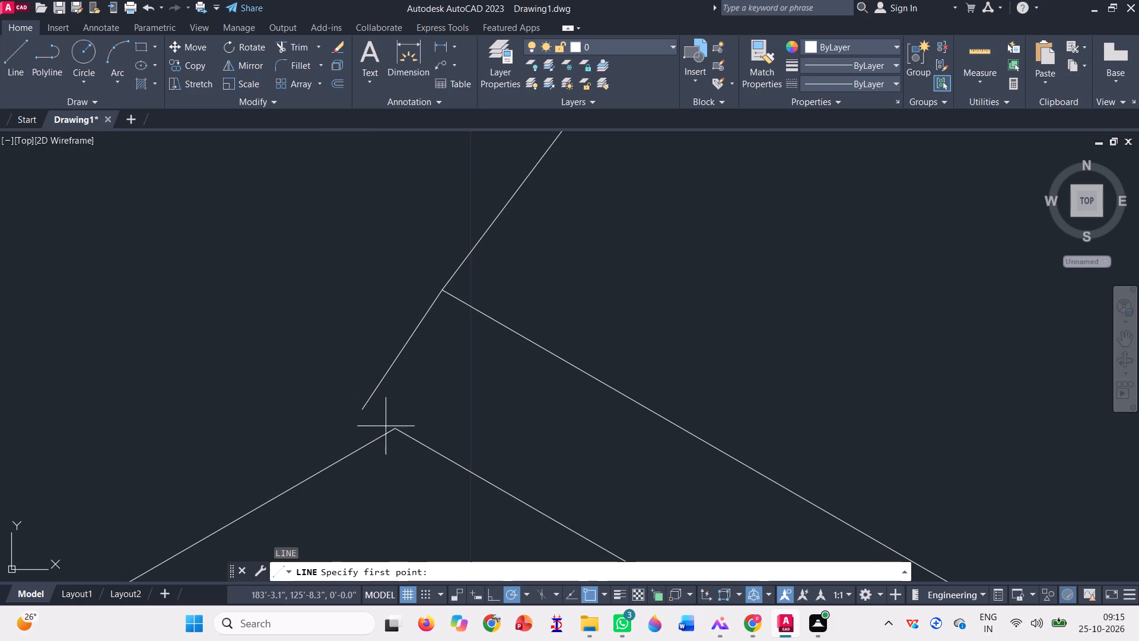
left_click(393, 429)
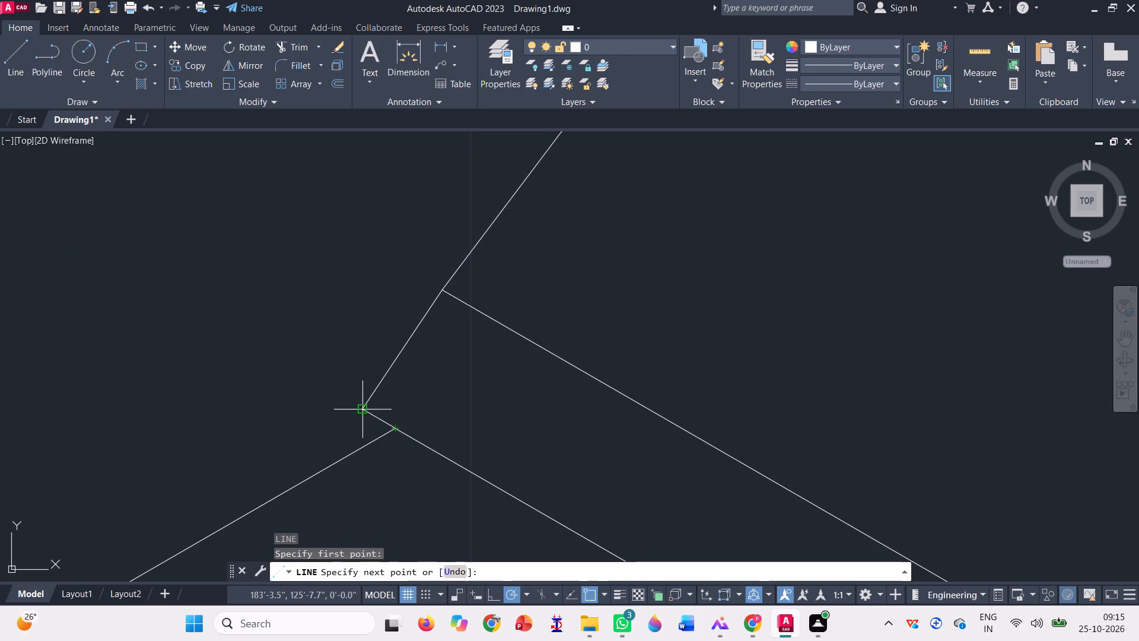
scroll(358, 414, "up", 3)
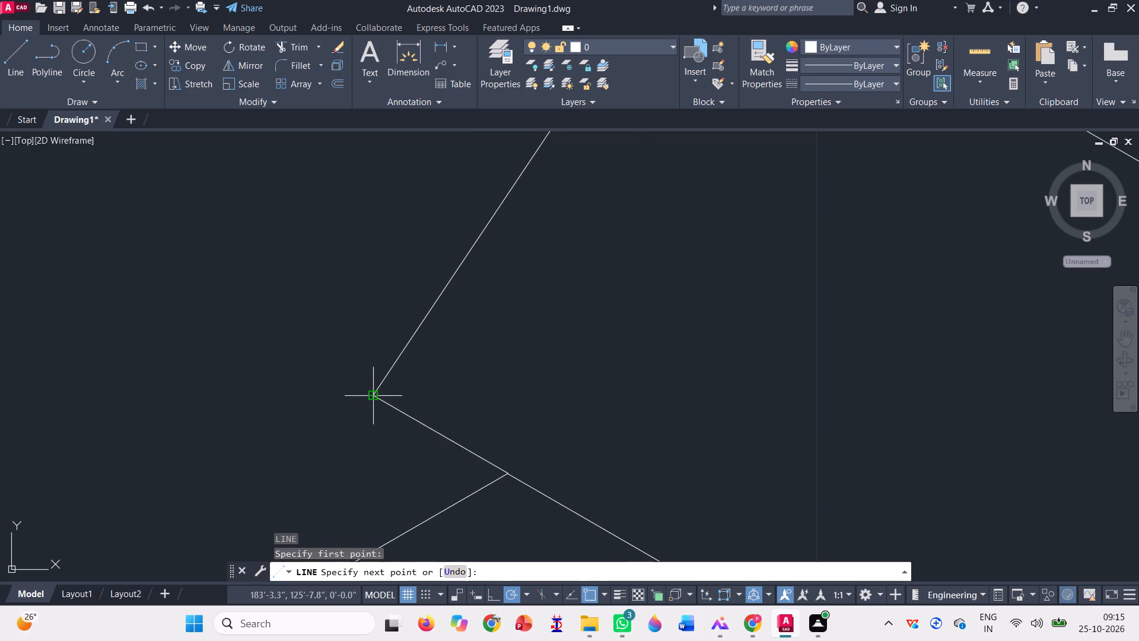
left_click(373, 396)
scroll(254, 371, "down", 4)
key("space")
scroll(273, 363, "down", 4)
scroll(306, 296, "down", 3)
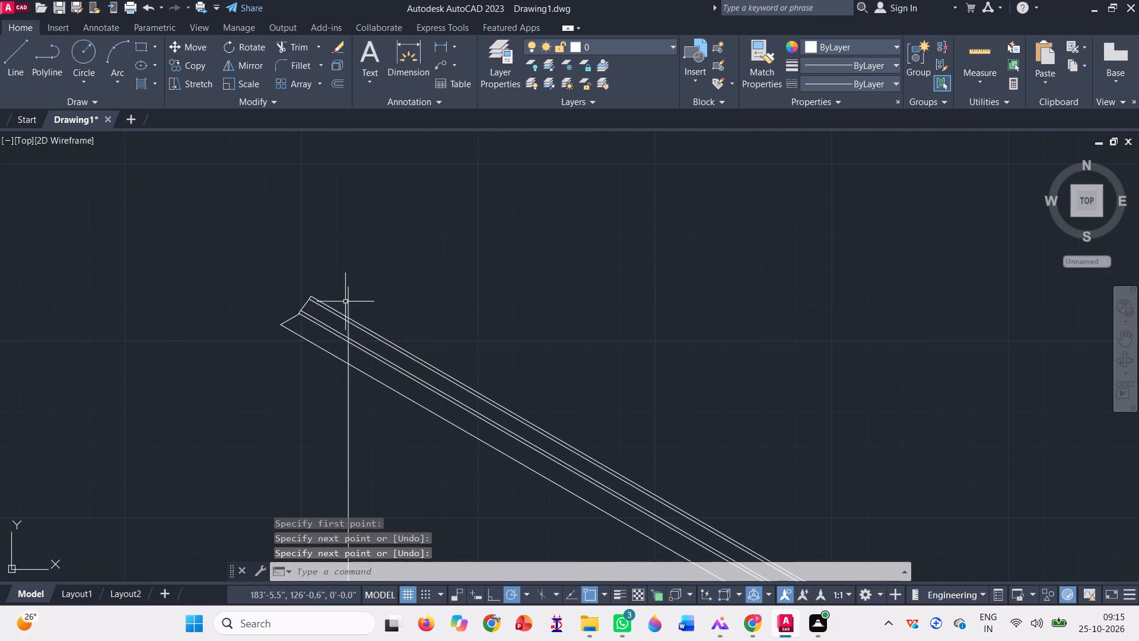
scroll(355, 298, "down", 4)
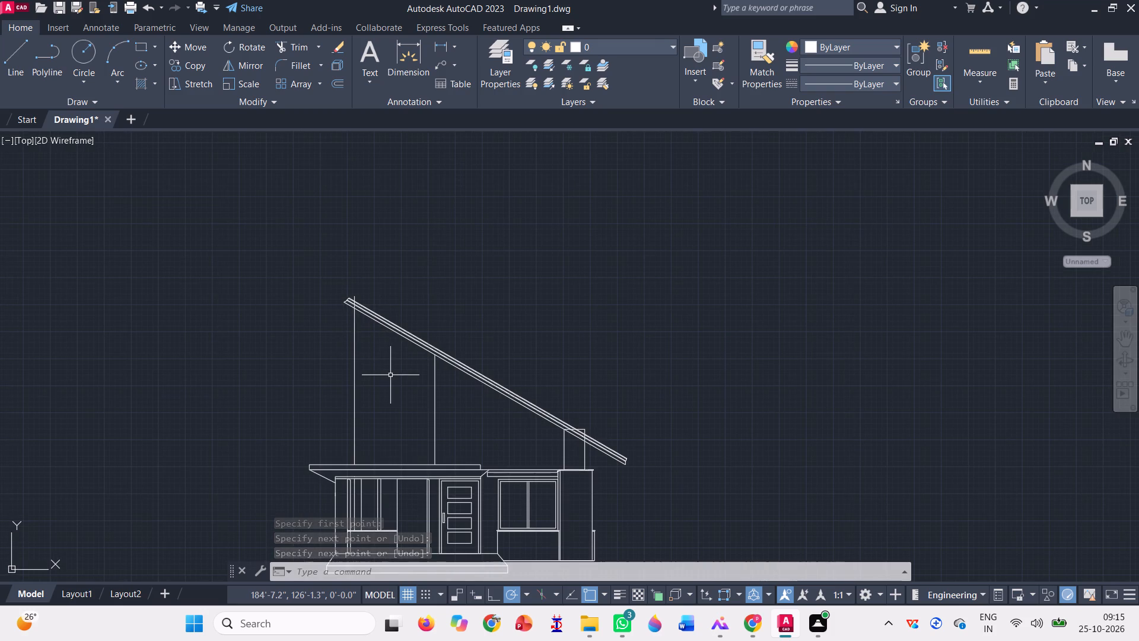
scroll(399, 352, "up", 1)
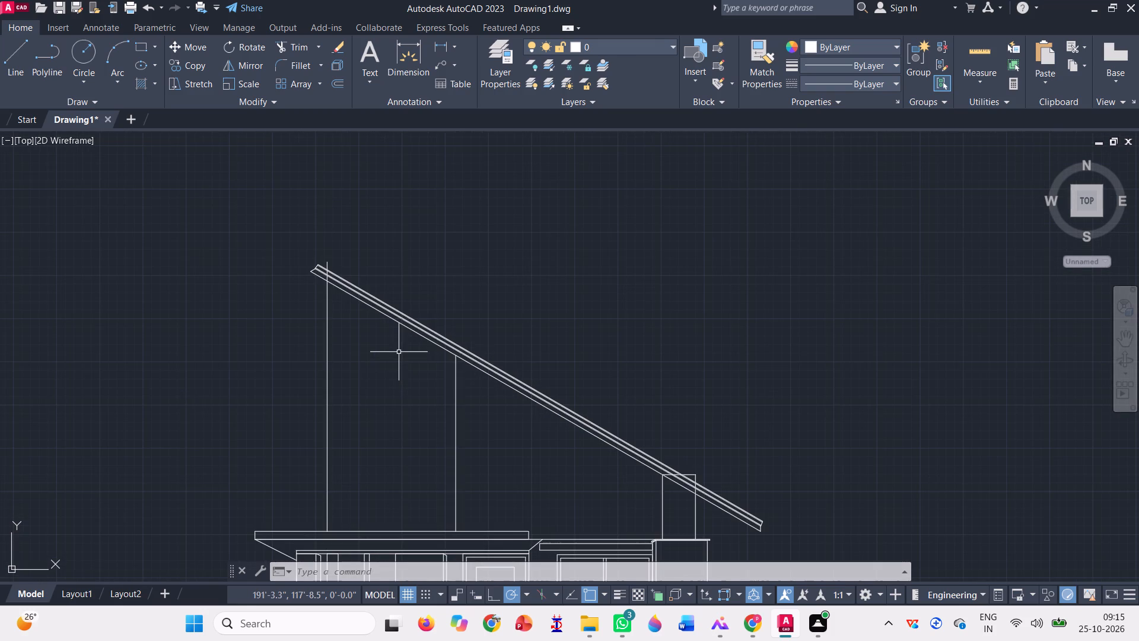
scroll(399, 352, "down", 1)
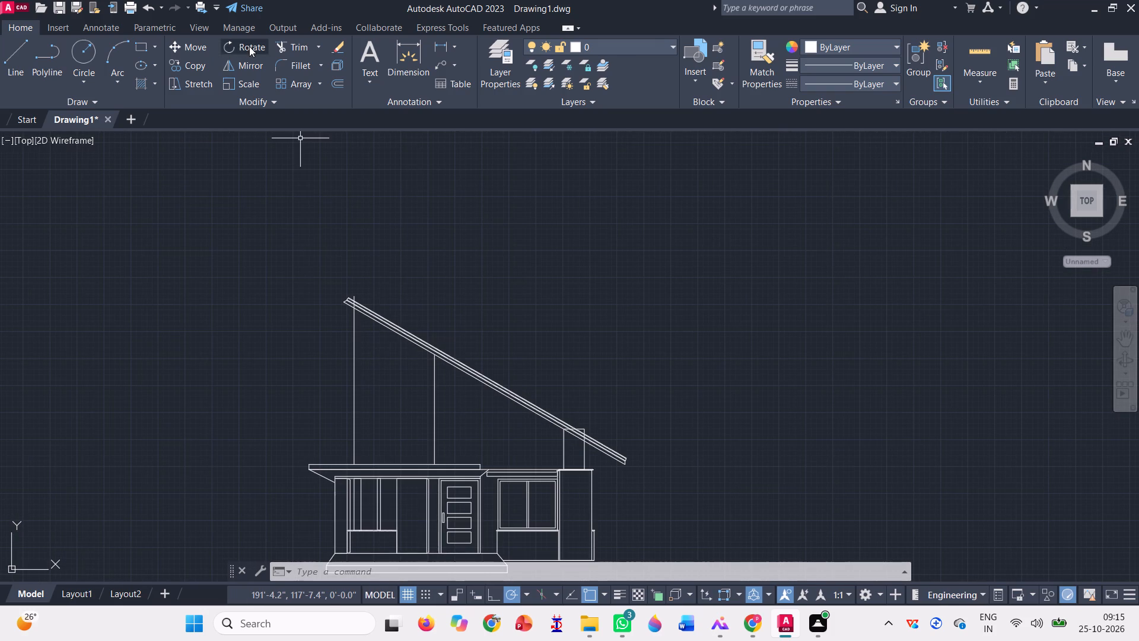
Draw a narrow rectangle as a post, from the inner vertical wall line's base on the flat canopy up to the sloping roof's underside.
left_click(136, 43)
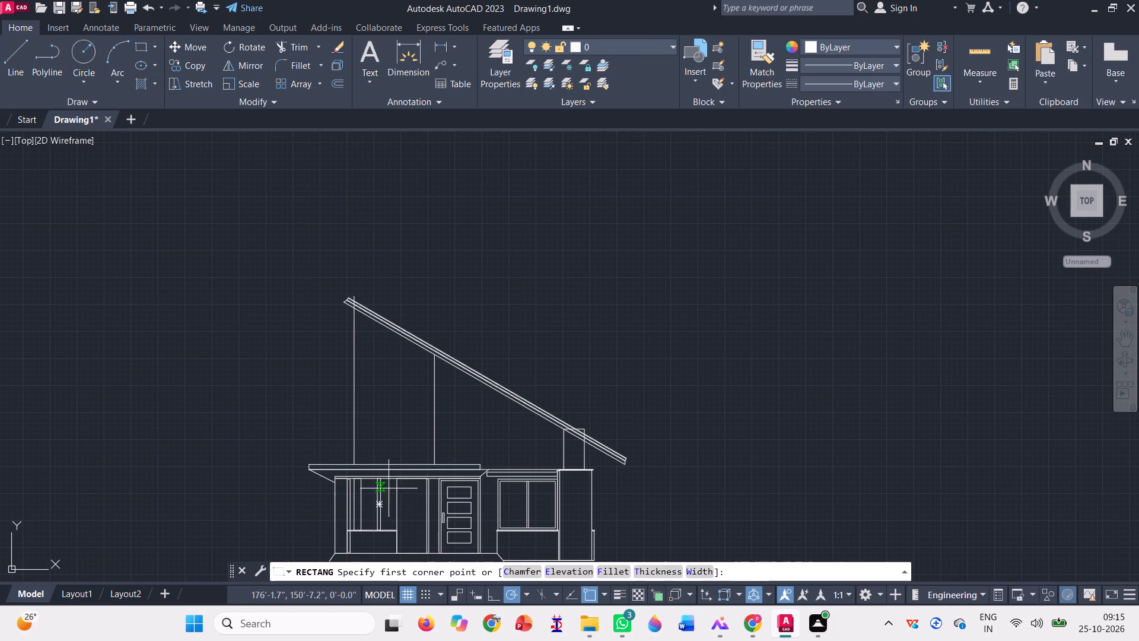
scroll(444, 488, "up", 2)
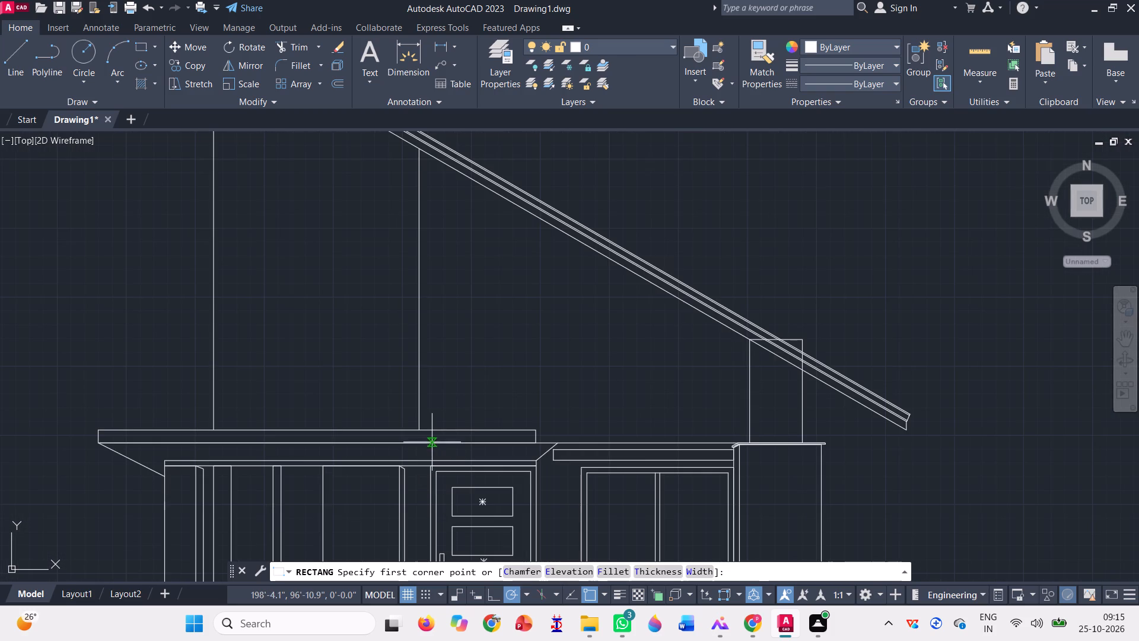
left_click(421, 432)
scroll(443, 497, "down", 1)
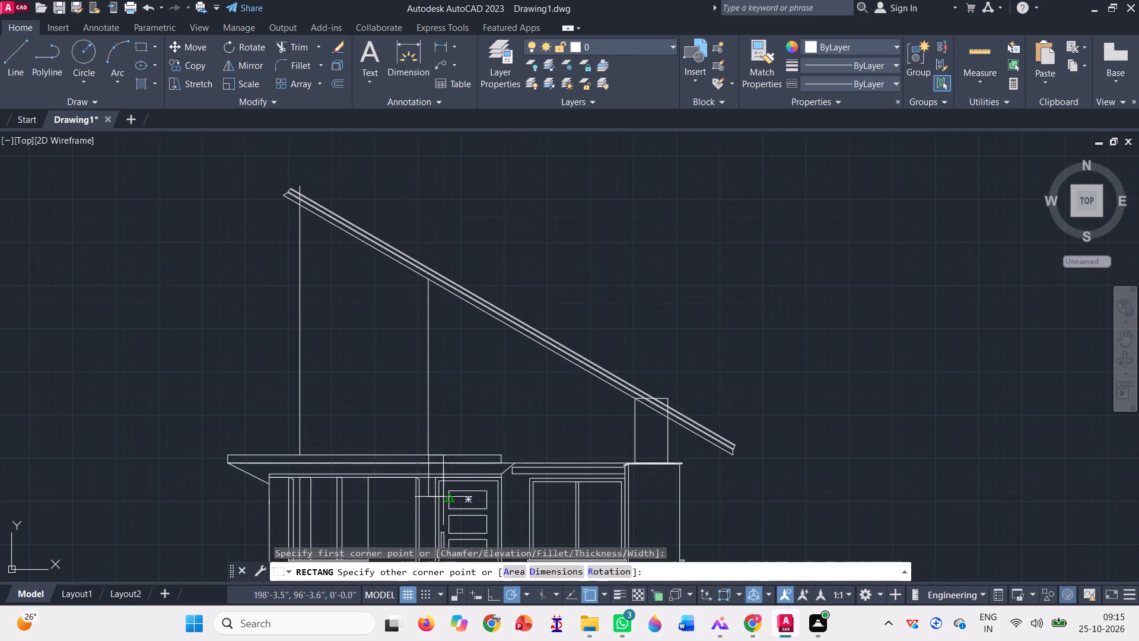
scroll(444, 293, "up", 1)
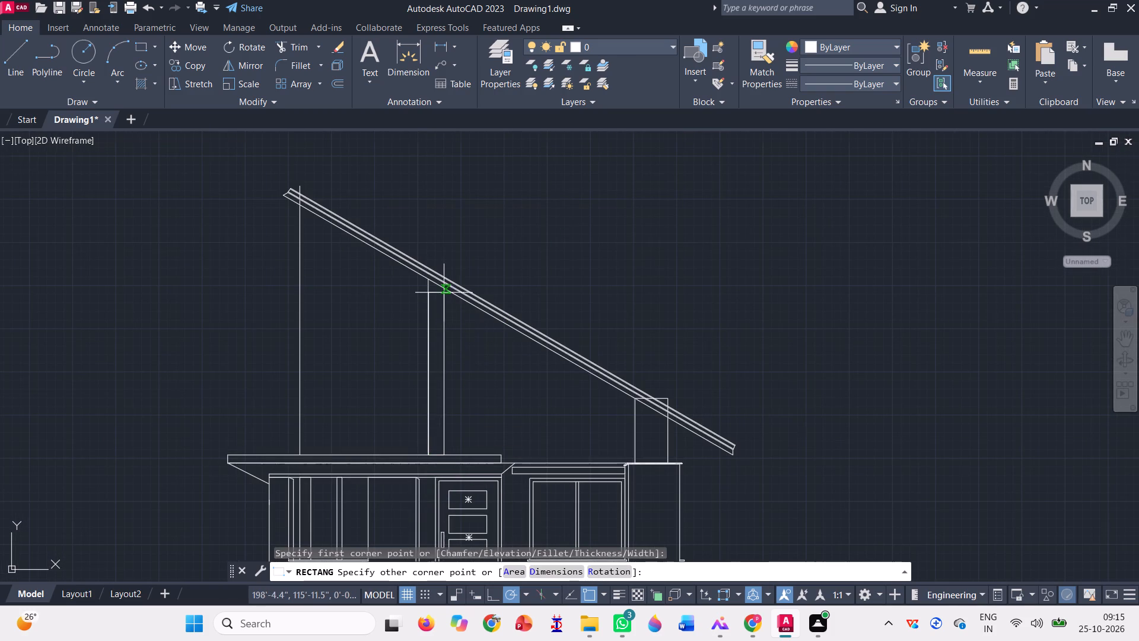
scroll(444, 293, "up", 1)
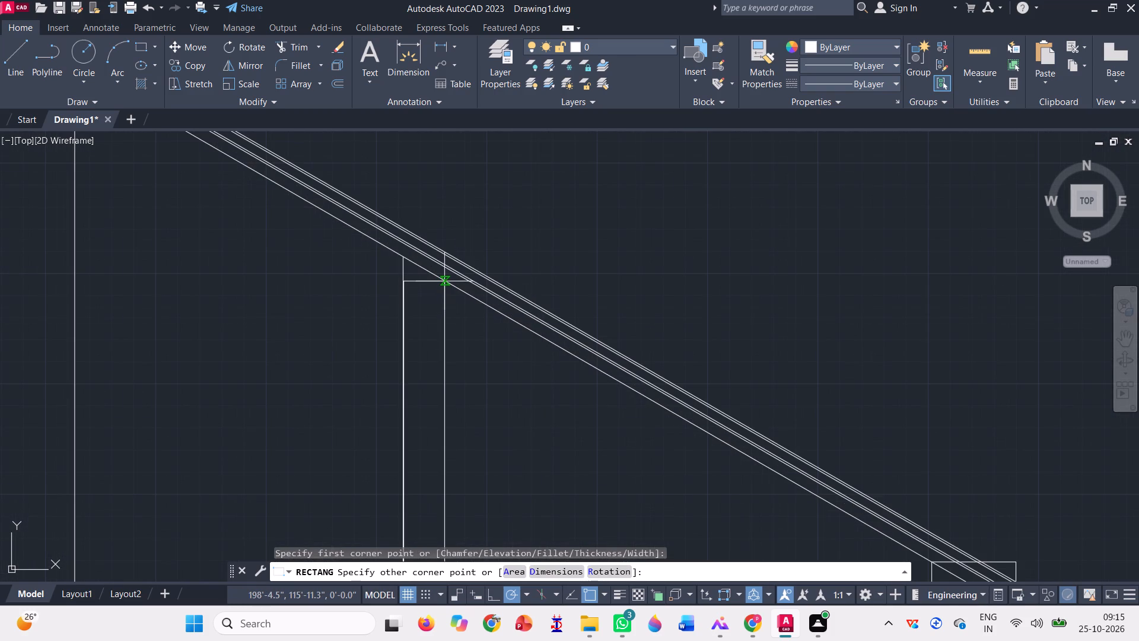
left_click(444, 281)
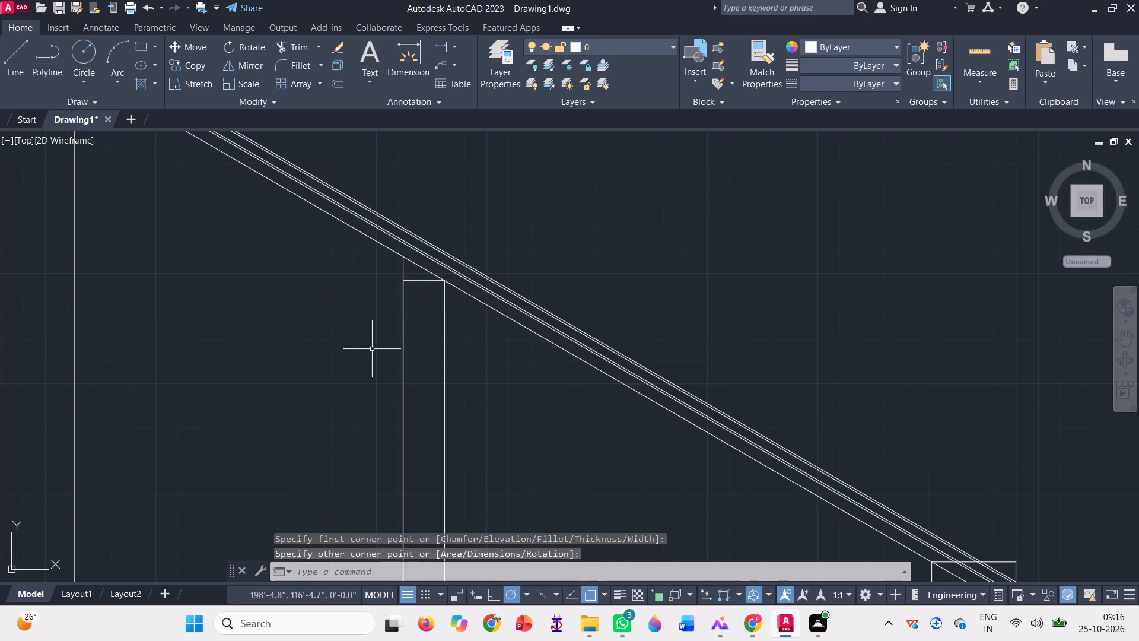
Trim the new post's horizontal top edge and its side edge that duplicates the inner wall line.
scroll(371, 349, "down", 2)
left_click(288, 42)
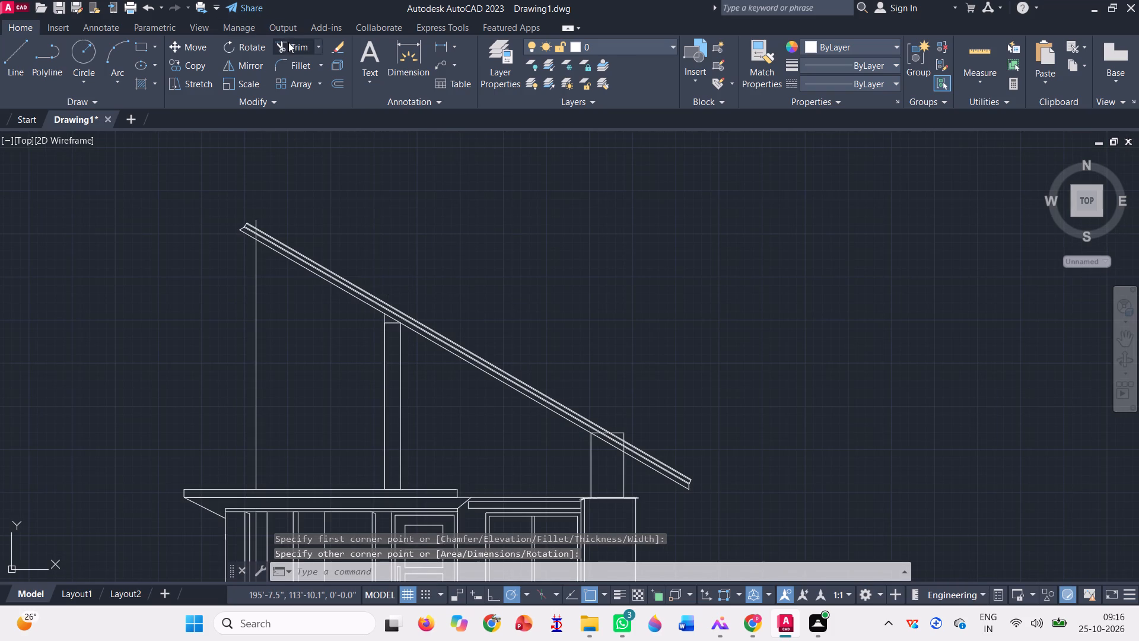
scroll(402, 367, "up", 3)
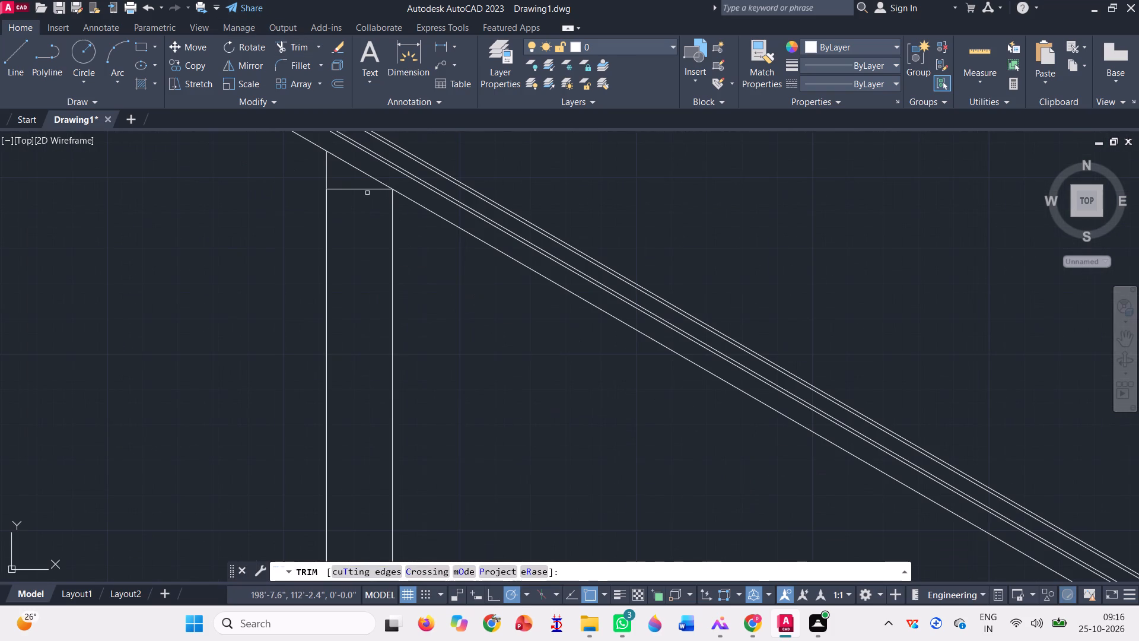
left_click(365, 191)
left_click(355, 186)
scroll(363, 220, "down", 2)
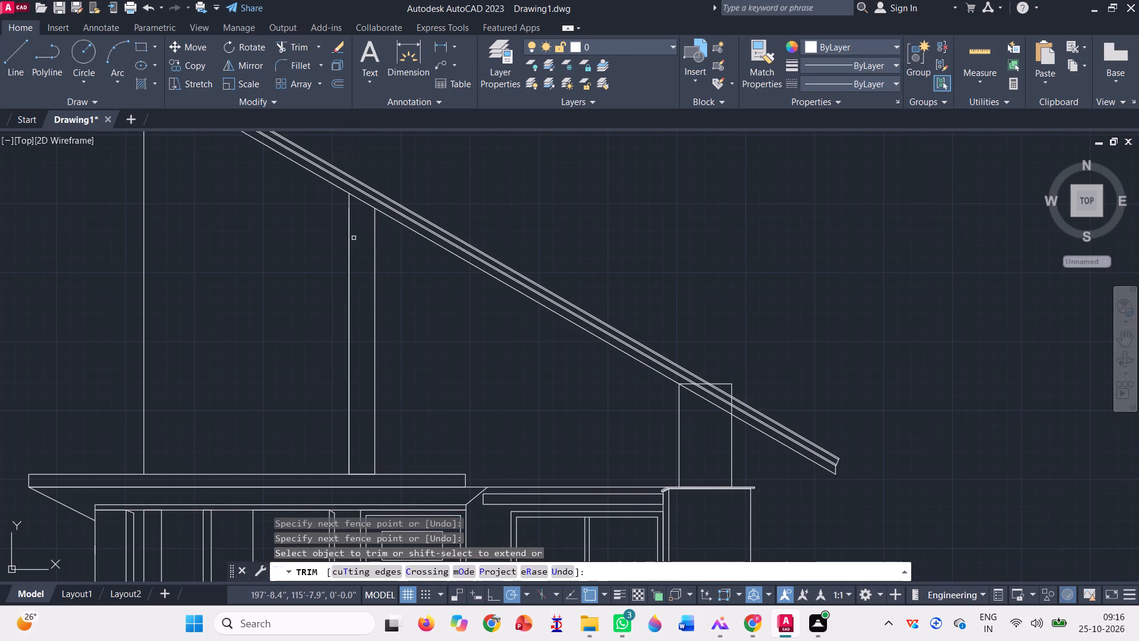
left_click(348, 240)
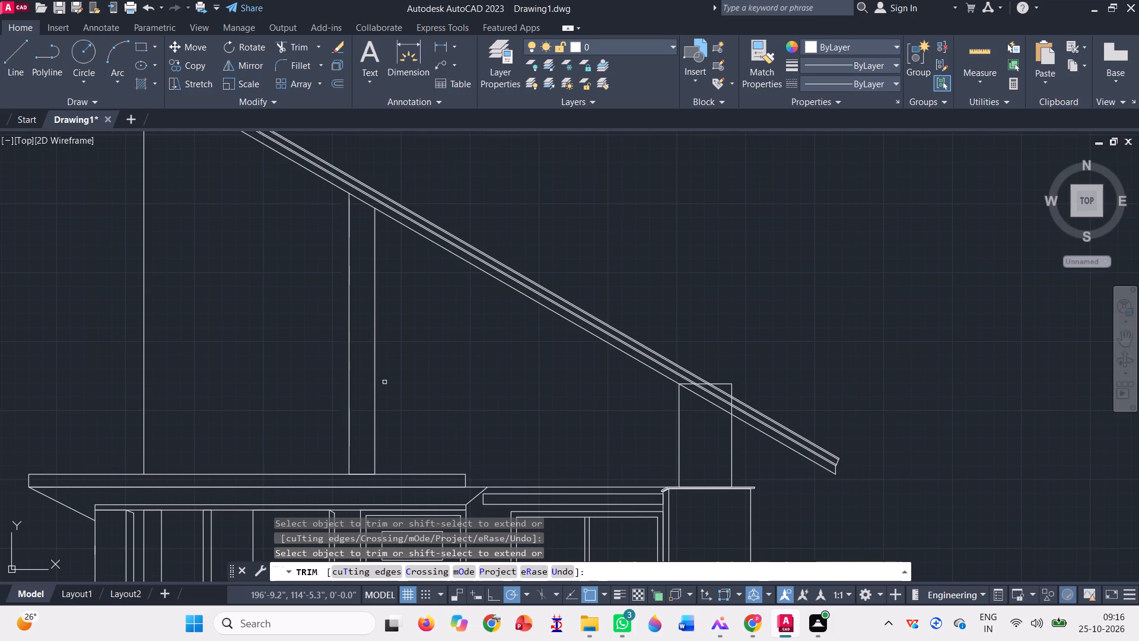
Trim the overlapping segment at the post's base, where it sits on the flat canopy's top edge.
scroll(384, 383, "down", 1)
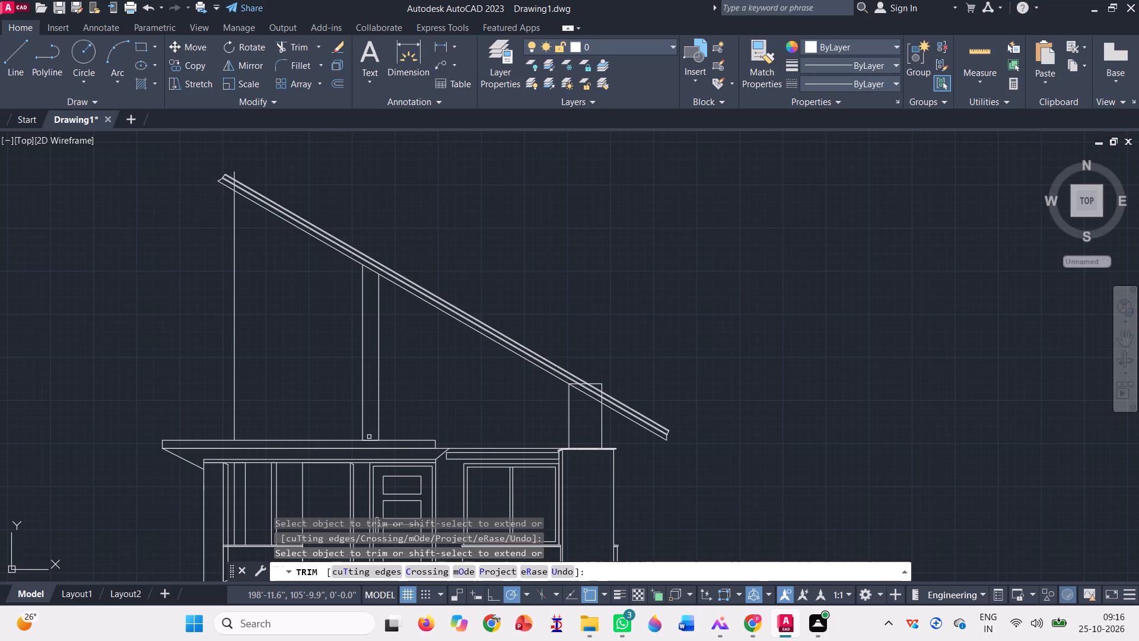
left_click(369, 437)
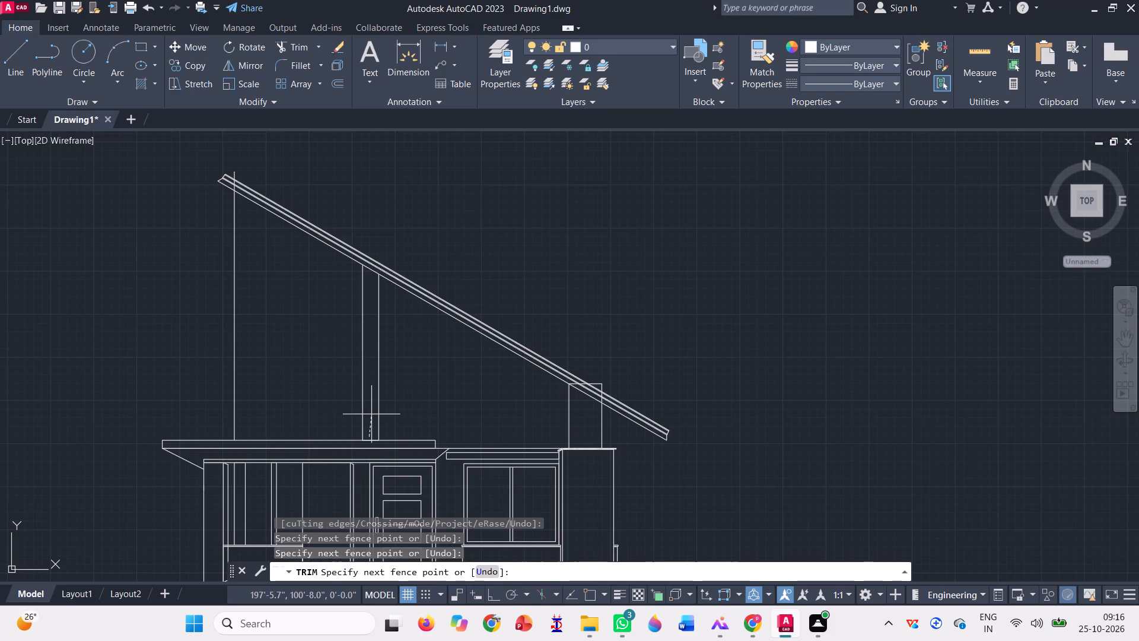
left_click(370, 410)
scroll(362, 443, "up", 3)
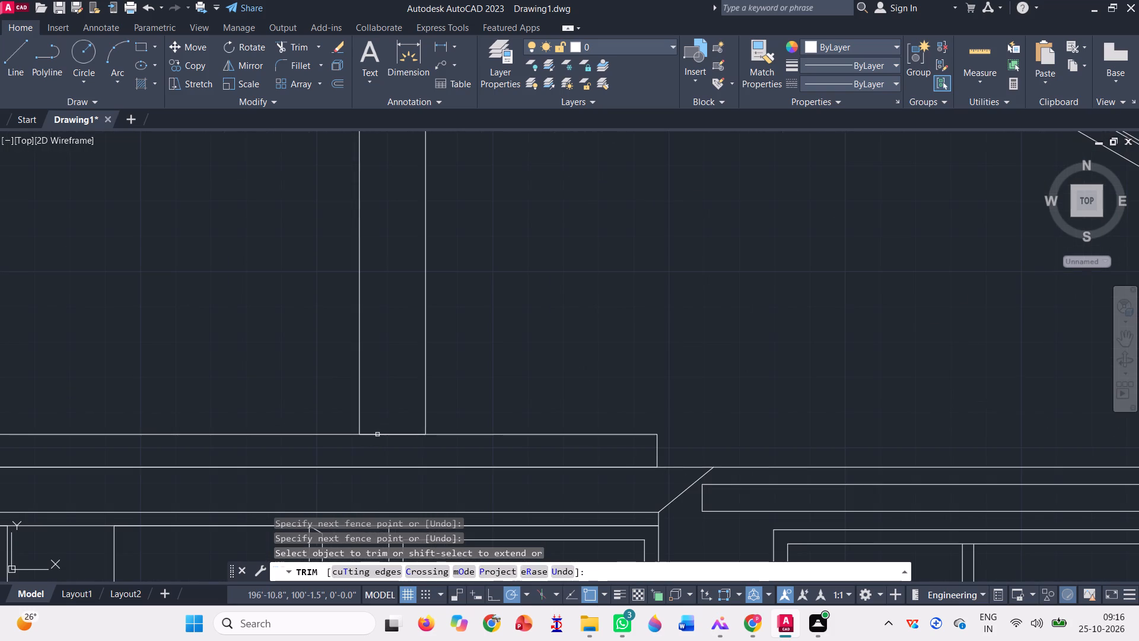
left_click(380, 432)
scroll(338, 462, "down", 1)
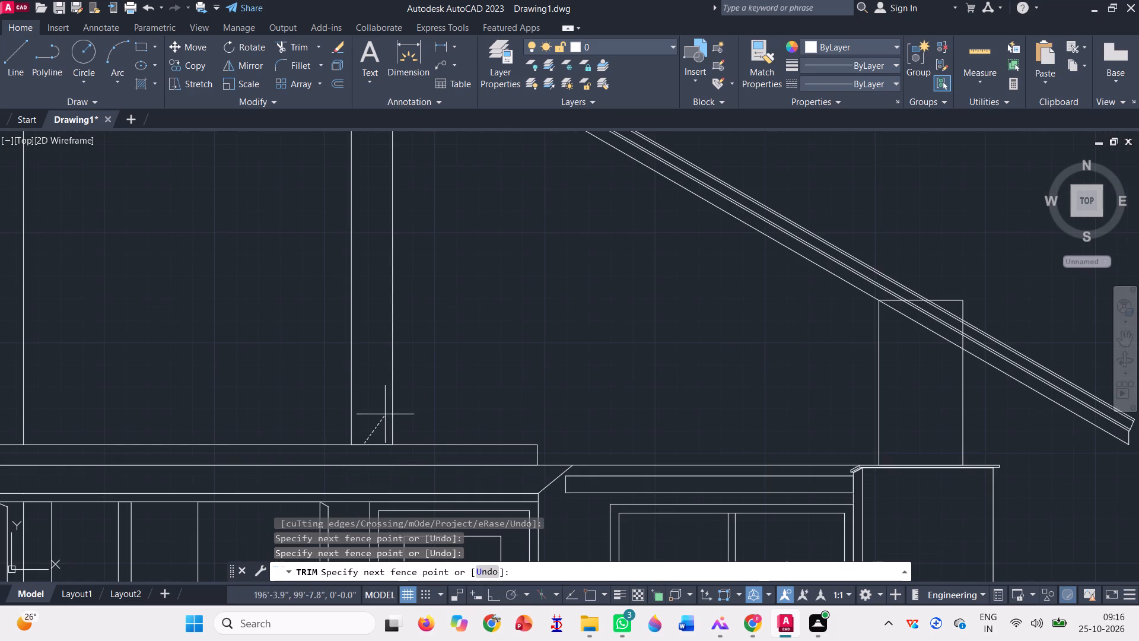
left_click(373, 391)
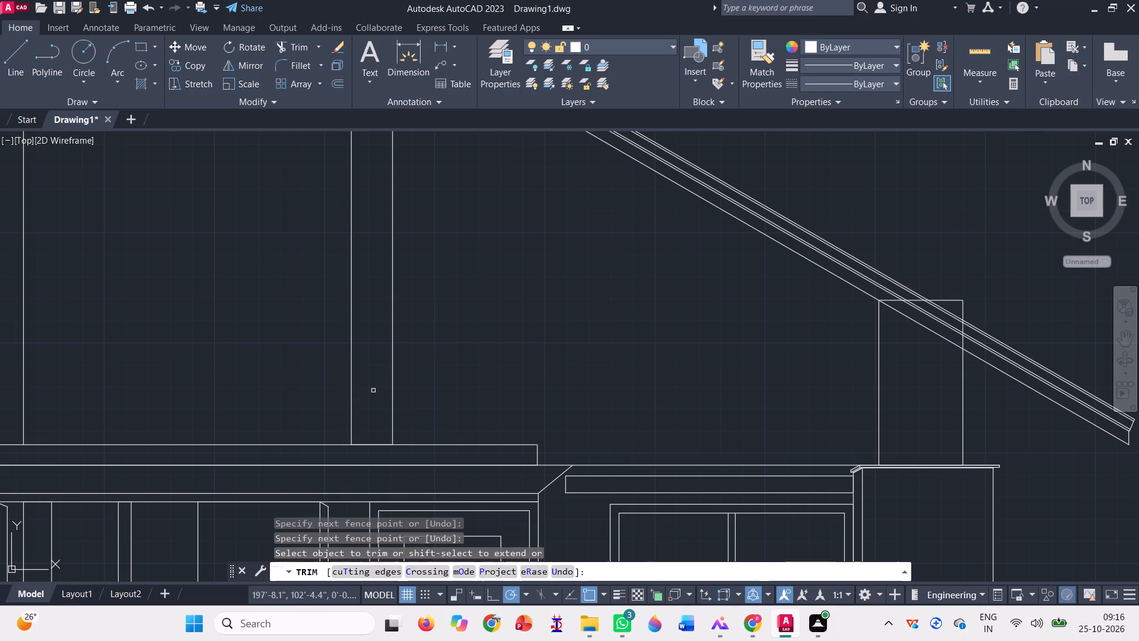
left_click(371, 445)
scroll(358, 460, "down", 2)
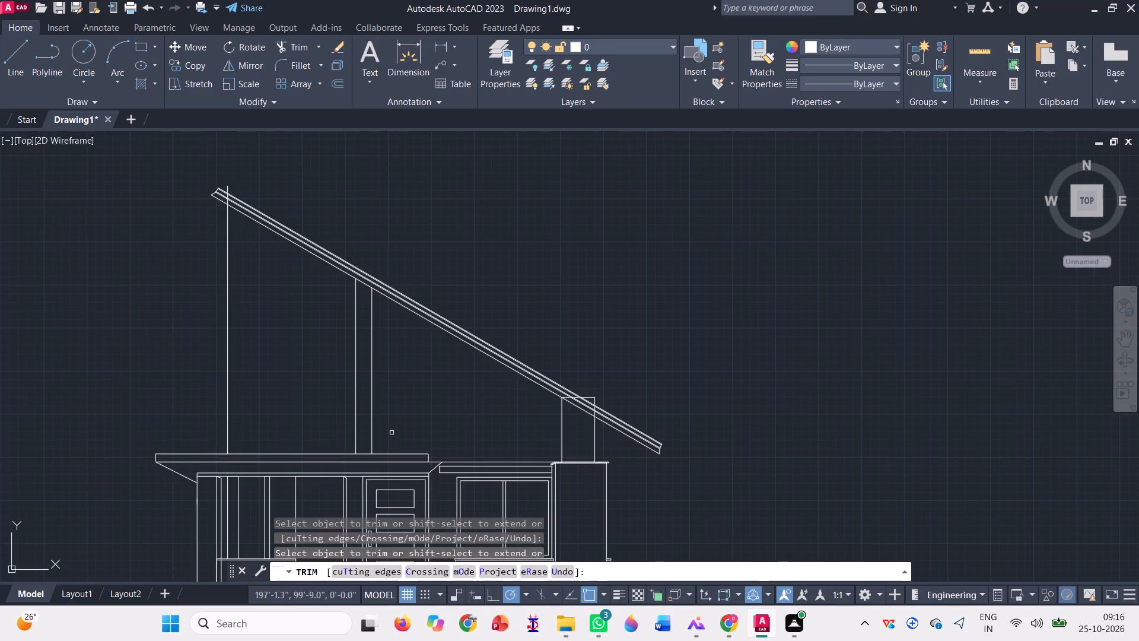
key("Escape")
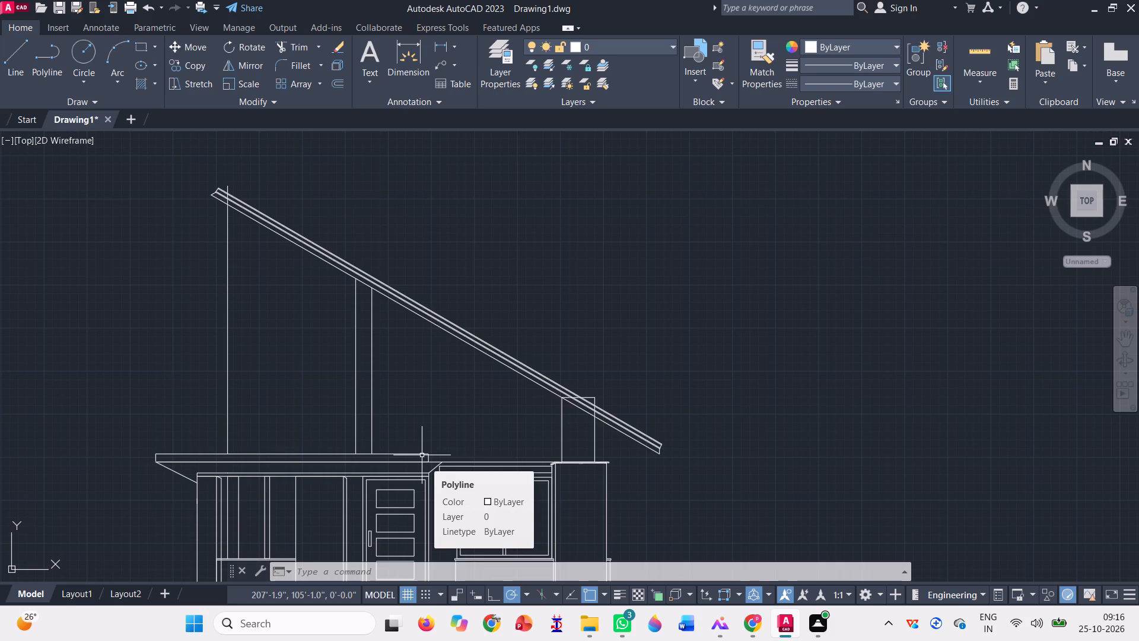
Trim the corner of the chimney-like rectangle above the end column where it projects over the sloping roof.
scroll(486, 392, "down", 1)
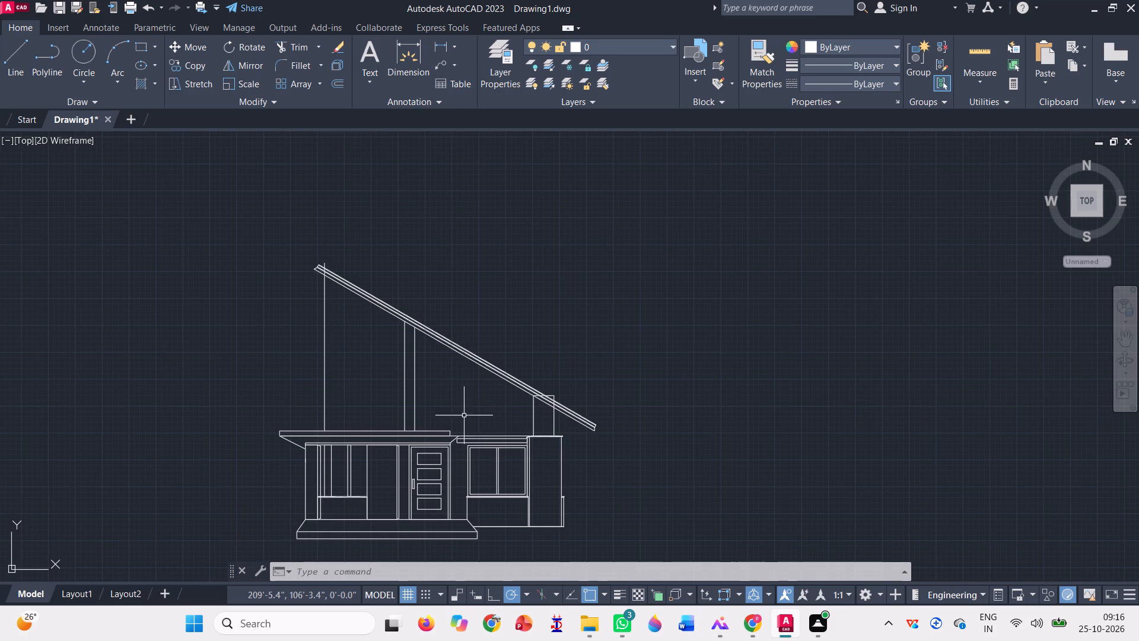
left_click(297, 50)
scroll(568, 414, "up", 4)
scroll(452, 294, "up", 3)
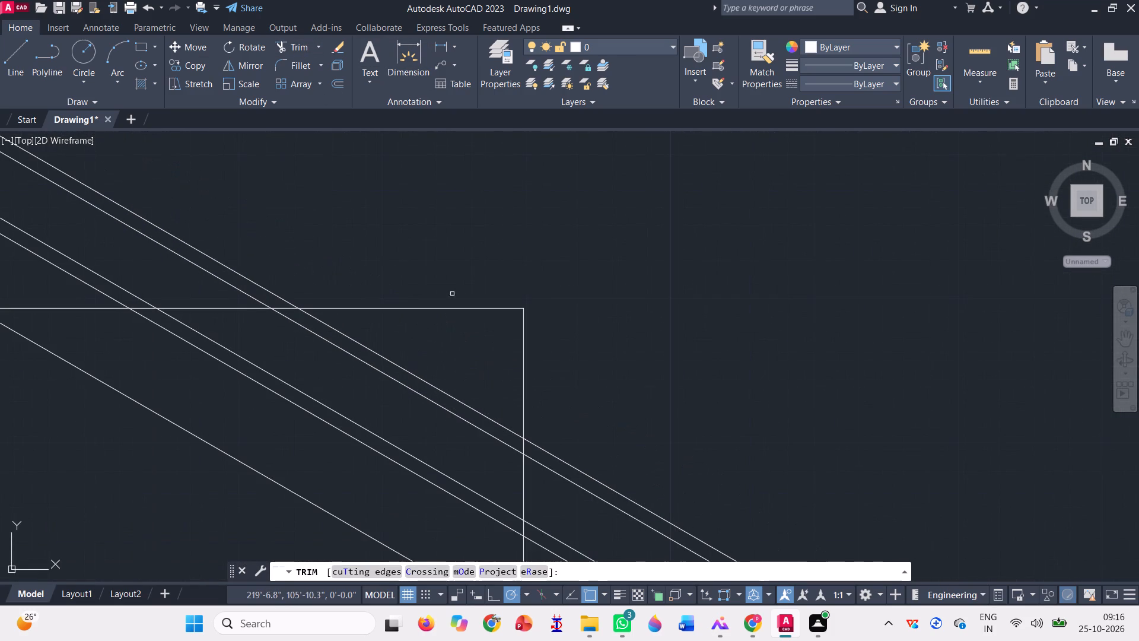
left_click(415, 264)
left_click(600, 383)
Trim away the rest of that rectangle's horizontal top edge, segment by segment, where it crosses the roof bands.
scroll(262, 302, "up", 3)
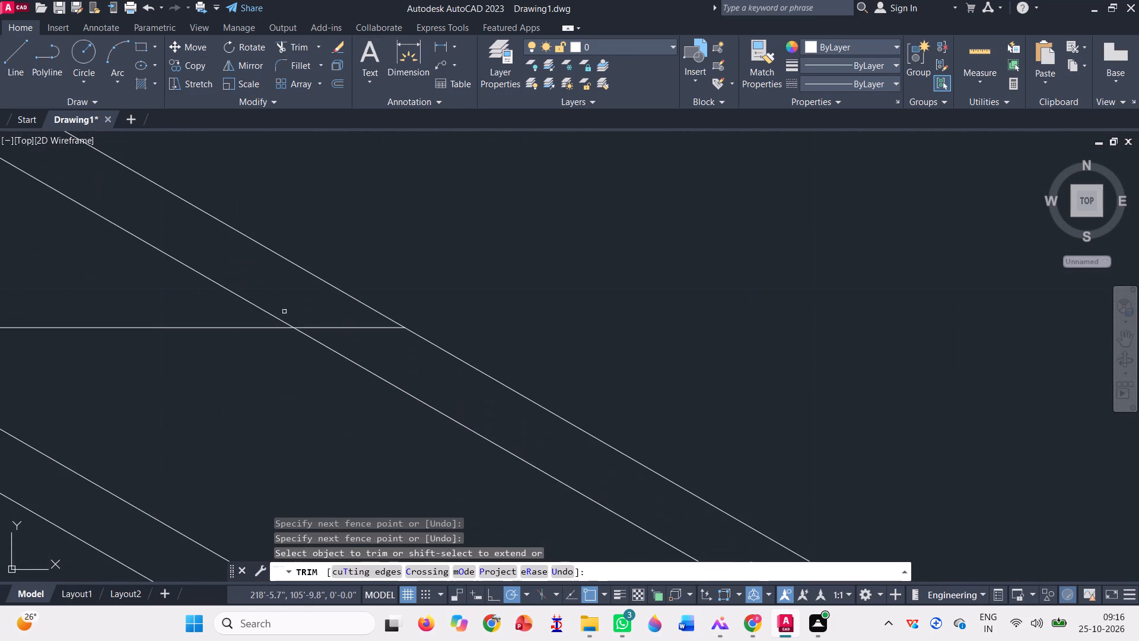
left_click(342, 315)
left_click(365, 332)
scroll(335, 344, "down", 2)
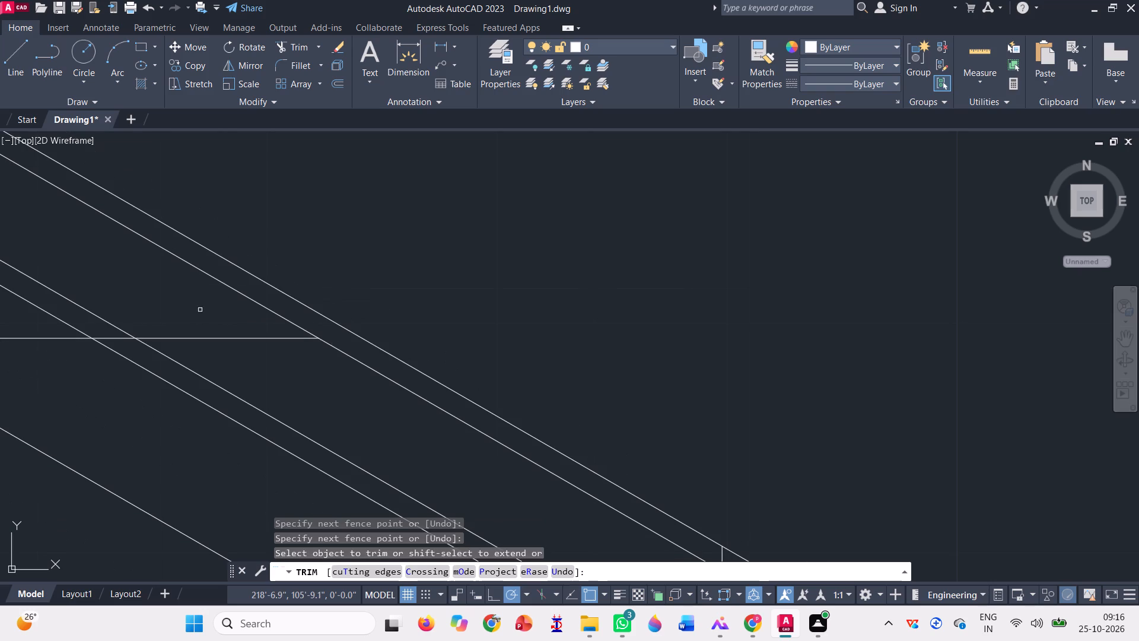
left_click(200, 306)
left_click(245, 376)
scroll(428, 313, "down", 2)
scroll(240, 331, "up", 3)
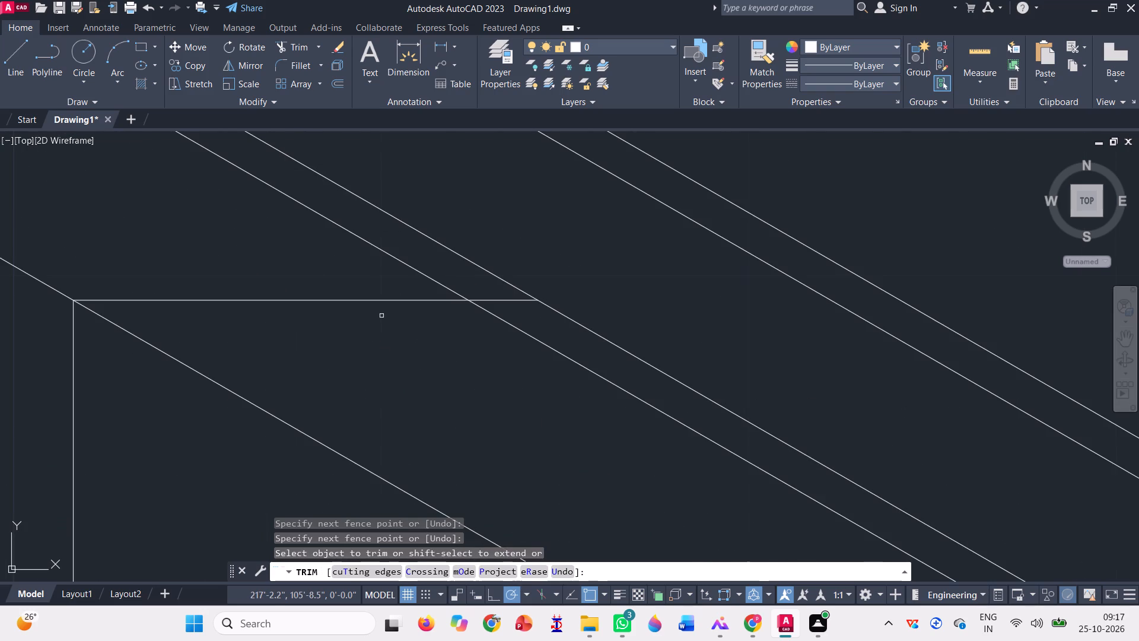
scroll(486, 290, "up", 3)
left_click(491, 290)
left_click(619, 366)
scroll(615, 283, "down", 4)
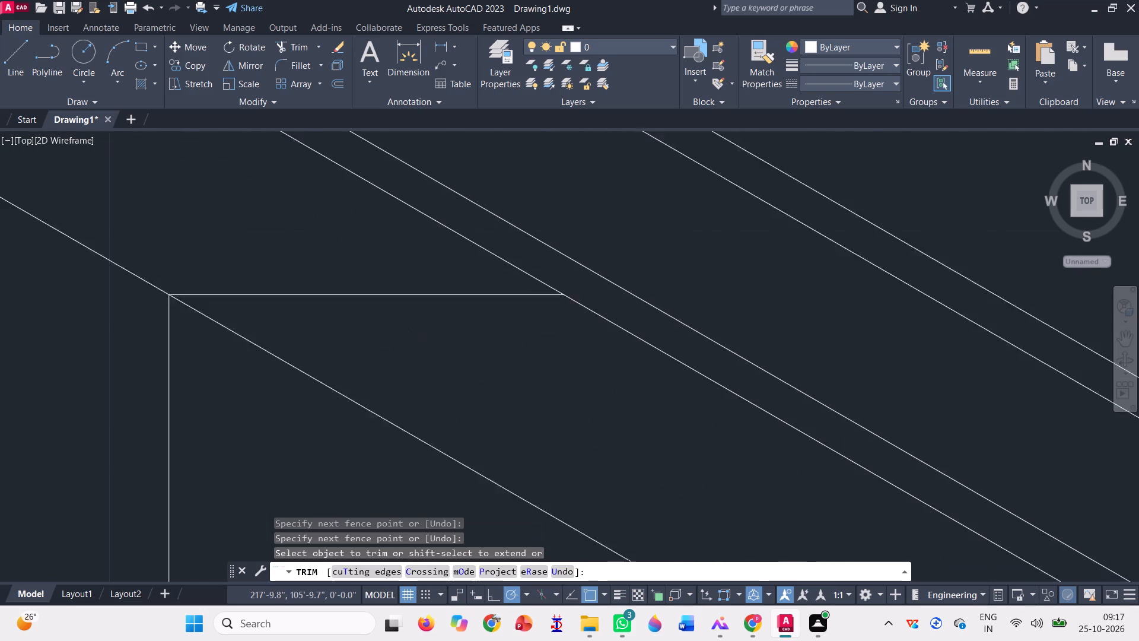
left_click(372, 241)
left_click(624, 326)
scroll(254, 309, "down", 3)
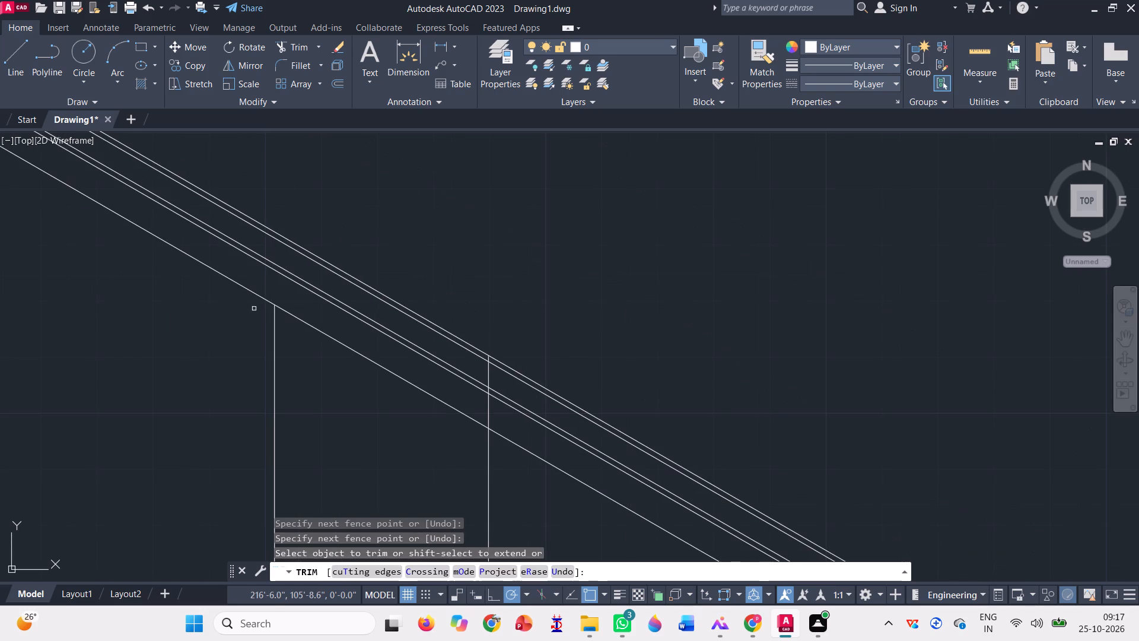
Trim the chimney-like rectangle's outer side edge, segment by segment, where it crosses the roof bands, down to the roof's underside.
scroll(486, 354, "up", 7)
left_click(489, 358)
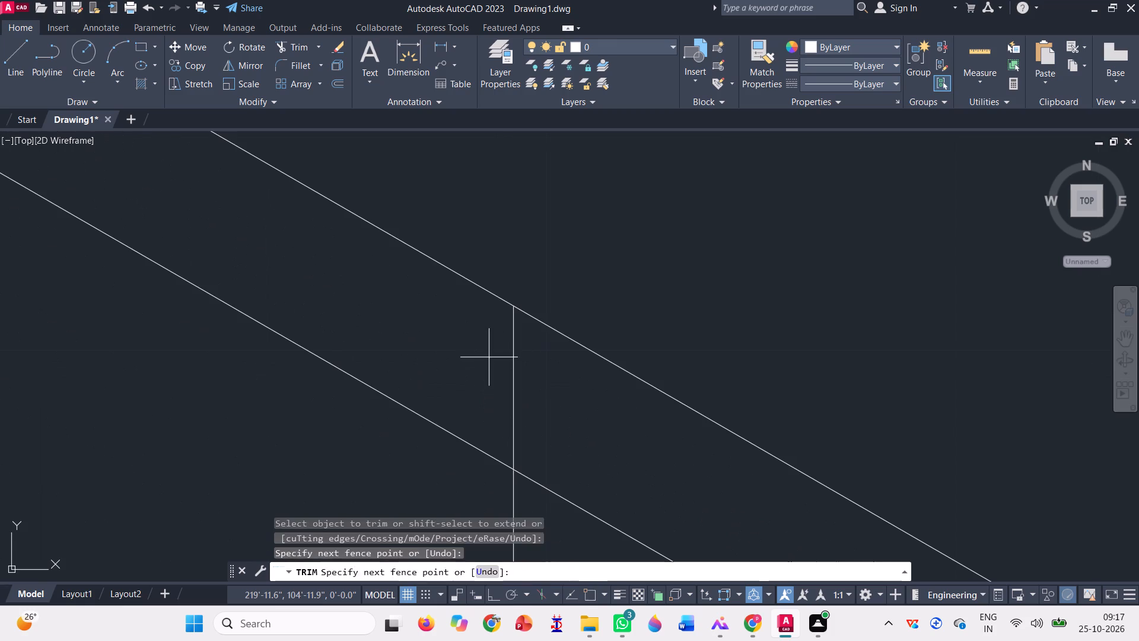
left_click(537, 395)
scroll(531, 280, "down", 4)
left_click(505, 384)
left_click(552, 419)
scroll(520, 316, "down", 3)
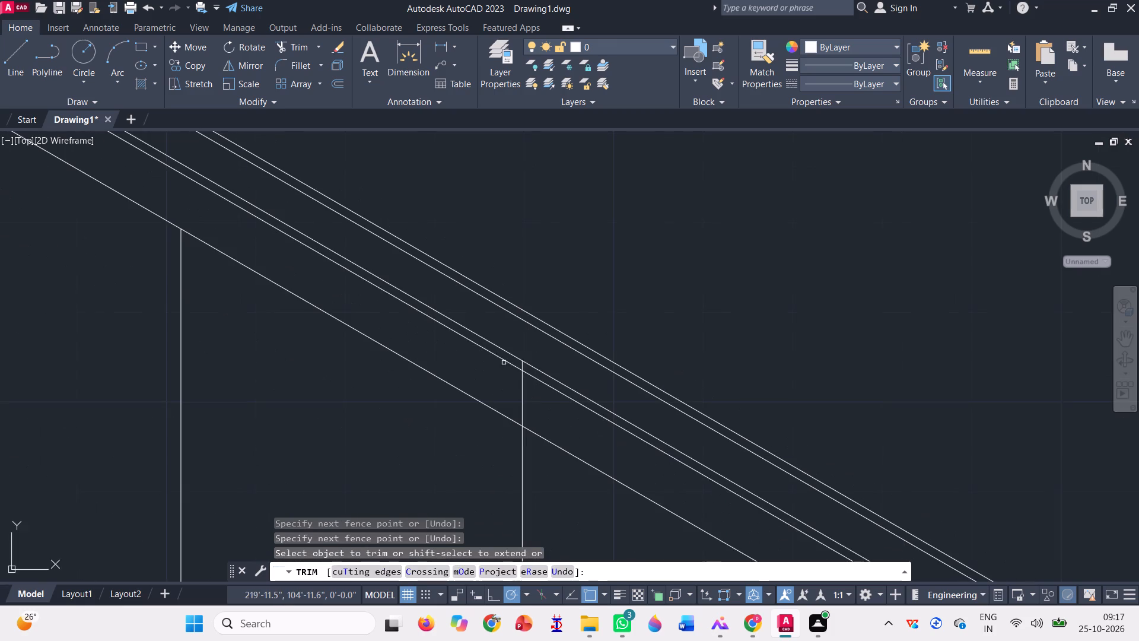
scroll(511, 379, "up", 3)
scroll(550, 332, "up", 4)
left_click(502, 288)
left_click(599, 306)
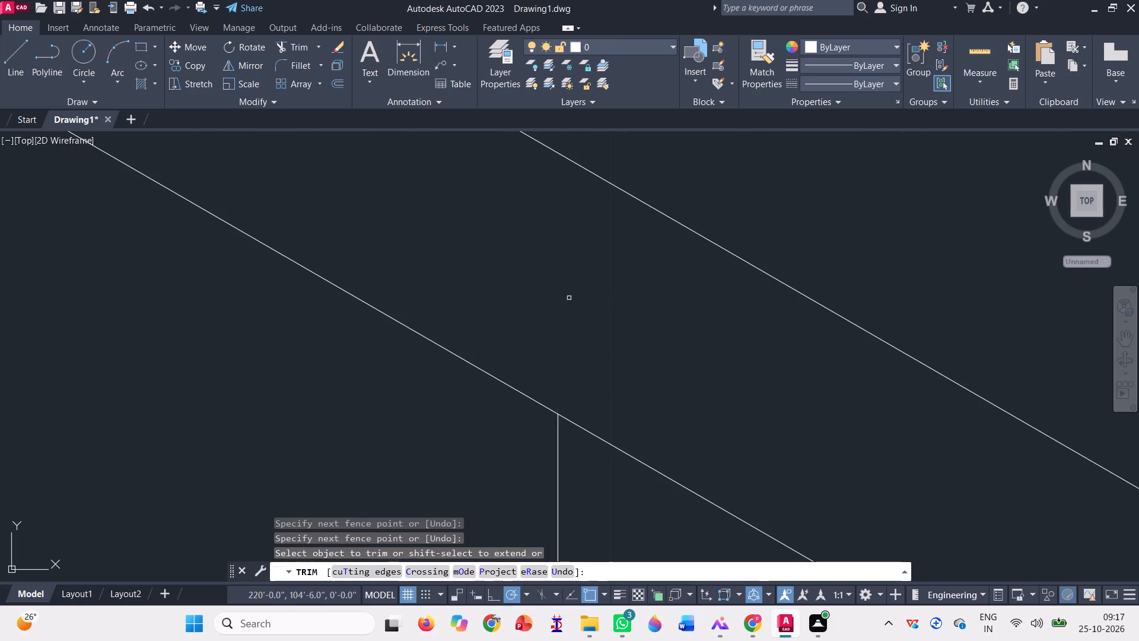
scroll(500, 280, "down", 4)
left_click(473, 352)
left_click(561, 399)
scroll(486, 370, "down", 3)
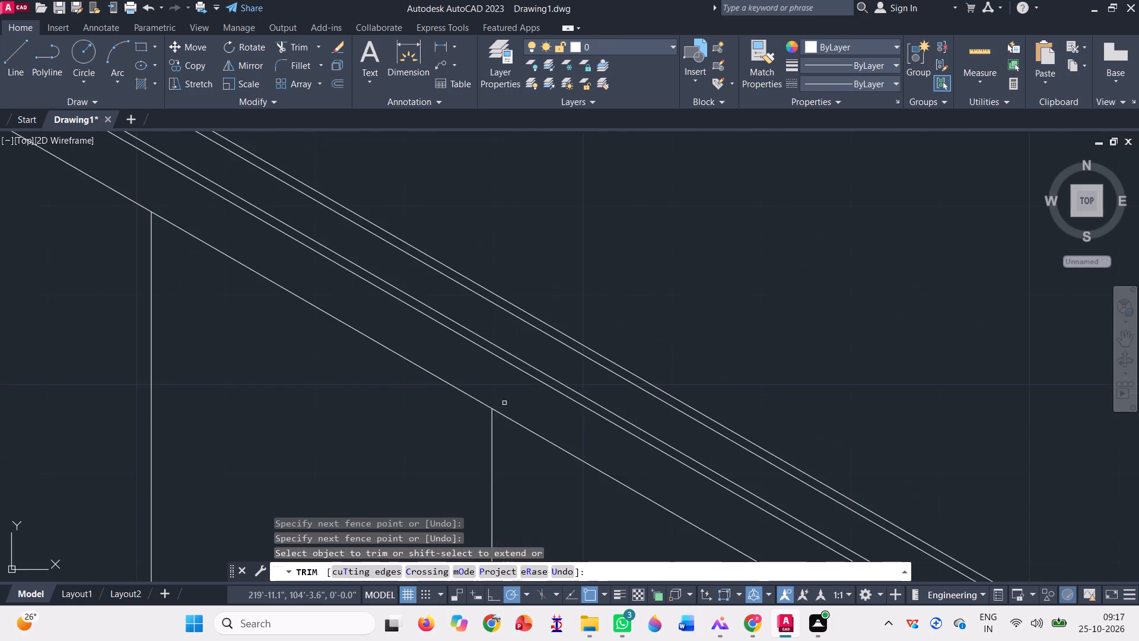
scroll(504, 404, "down", 3)
scroll(534, 366, "down", 1)
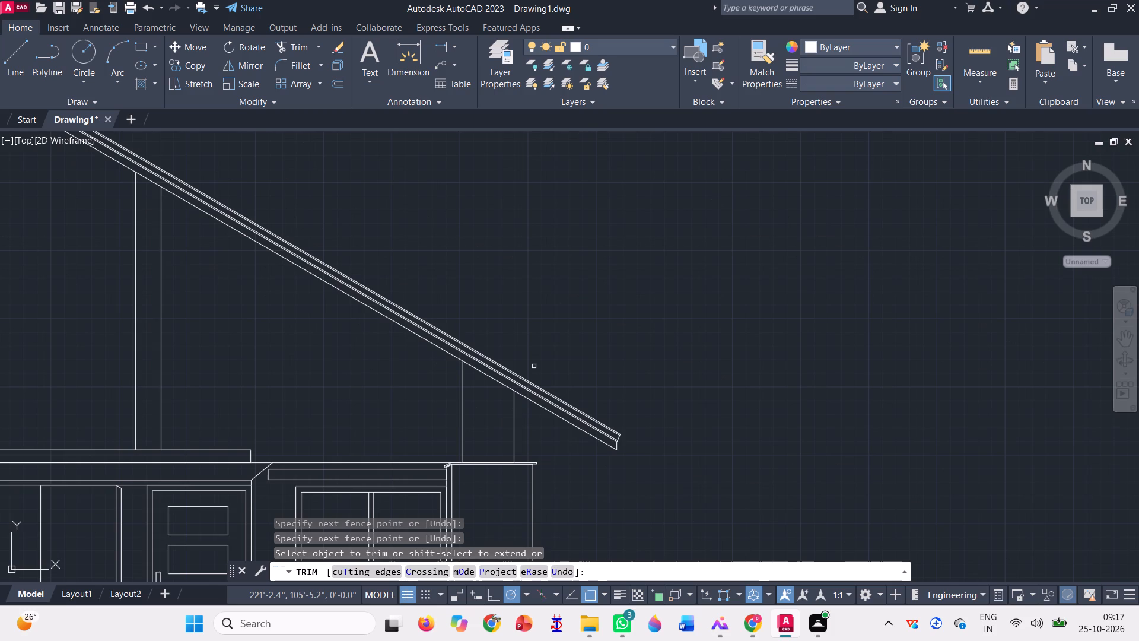
key("Escape")
Draw a rectangle above the window, from the outer tip of the end column's cap up to the roof's underside.
scroll(568, 372, "down", 1)
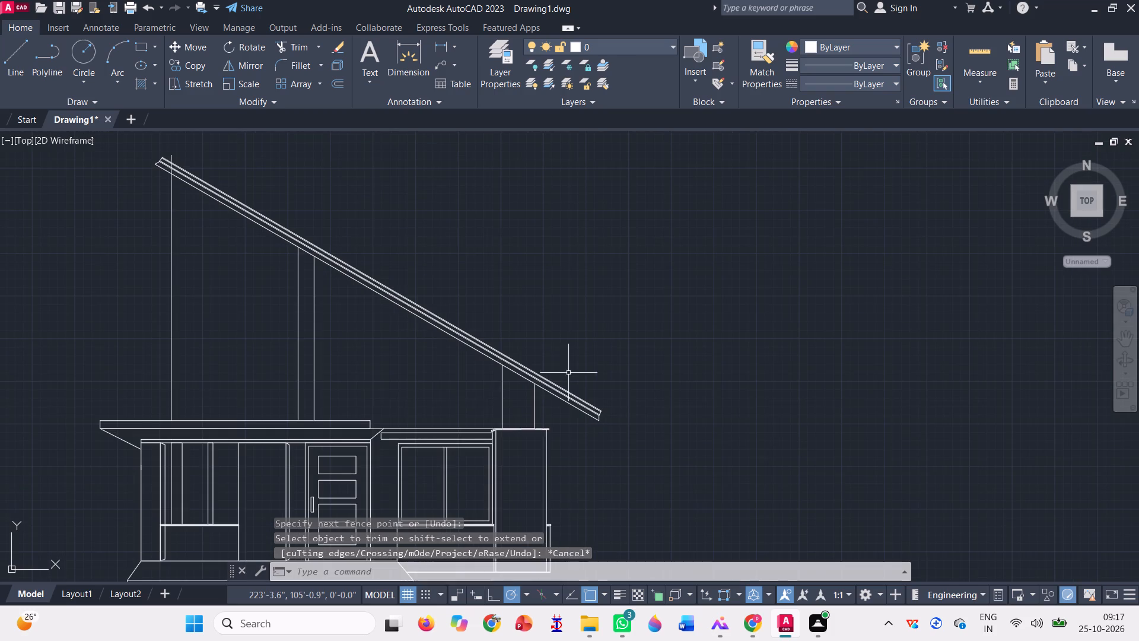
scroll(559, 479, "down", 1)
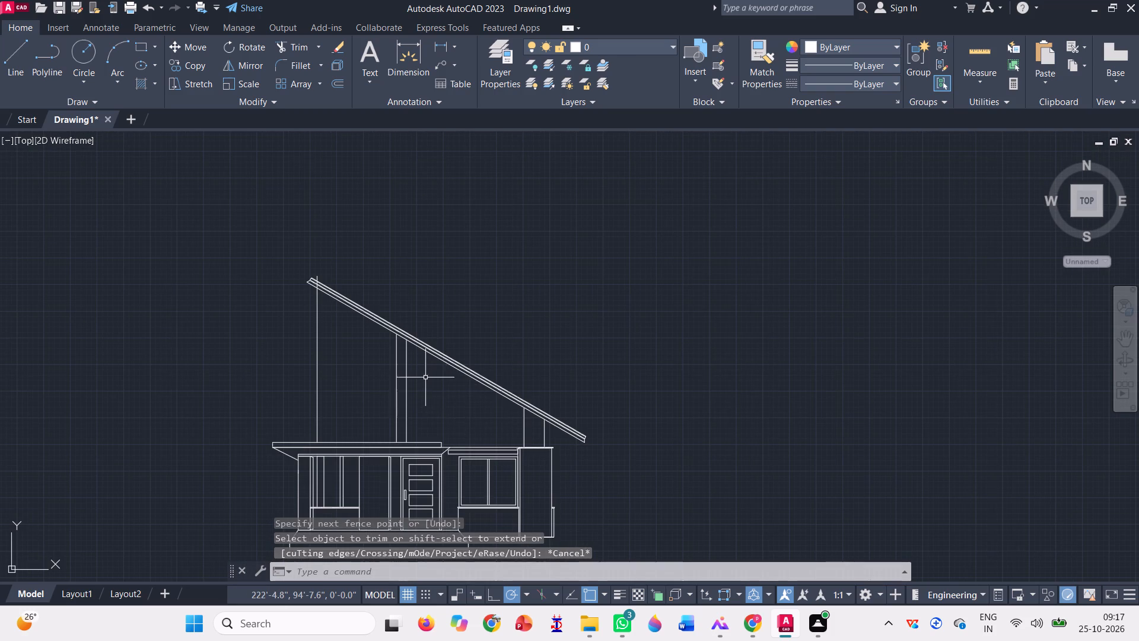
scroll(421, 373, "up", 1)
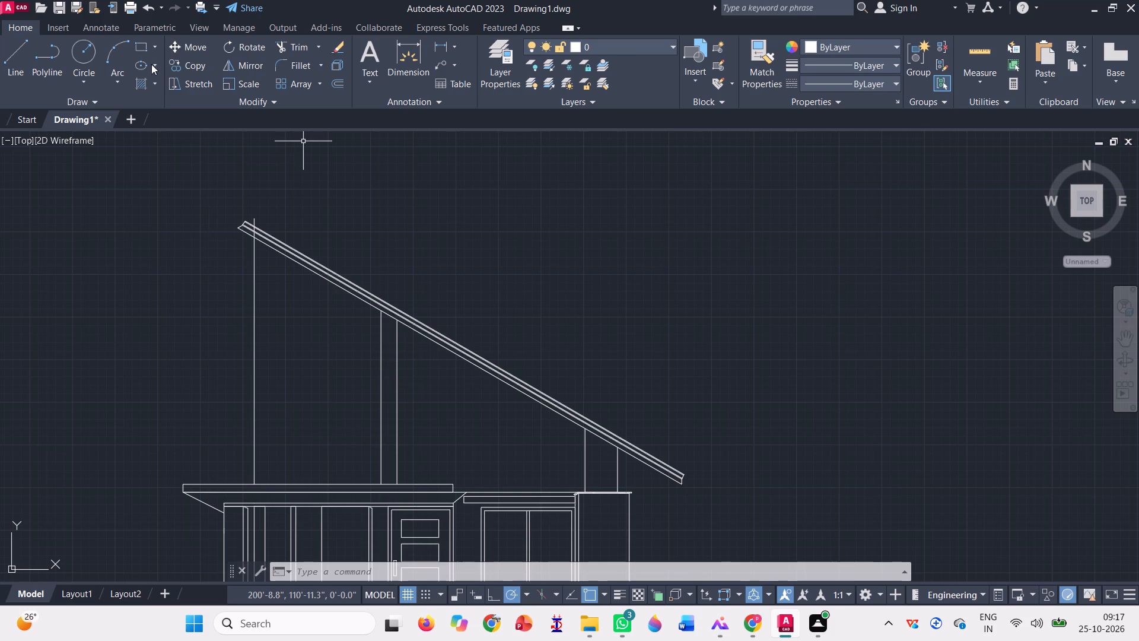
left_click(136, 47)
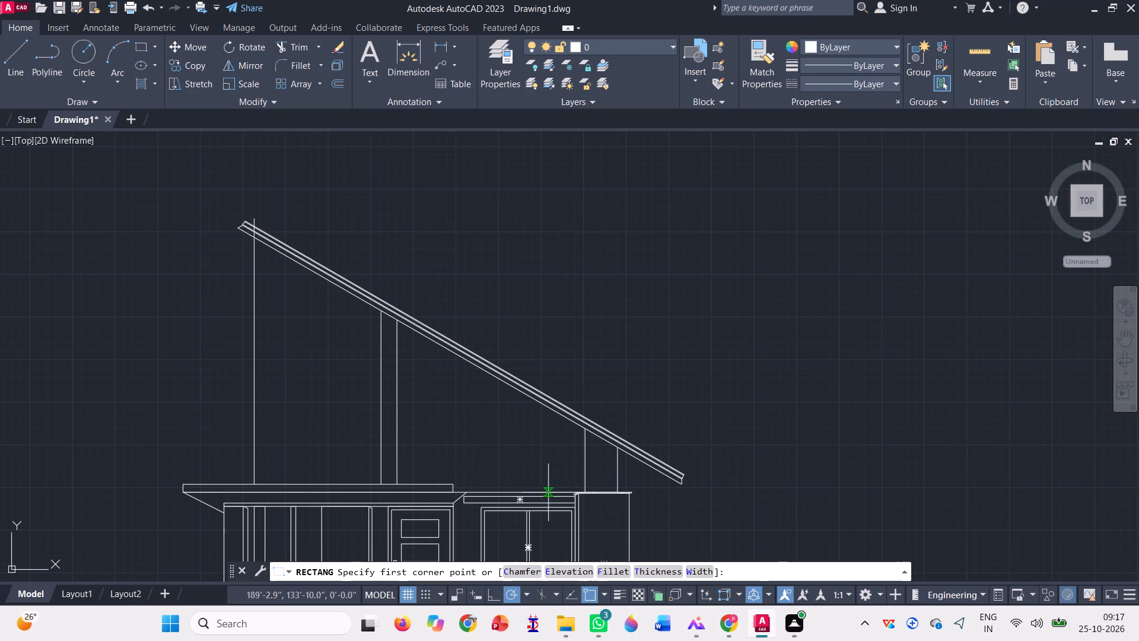
scroll(555, 485, "up", 3)
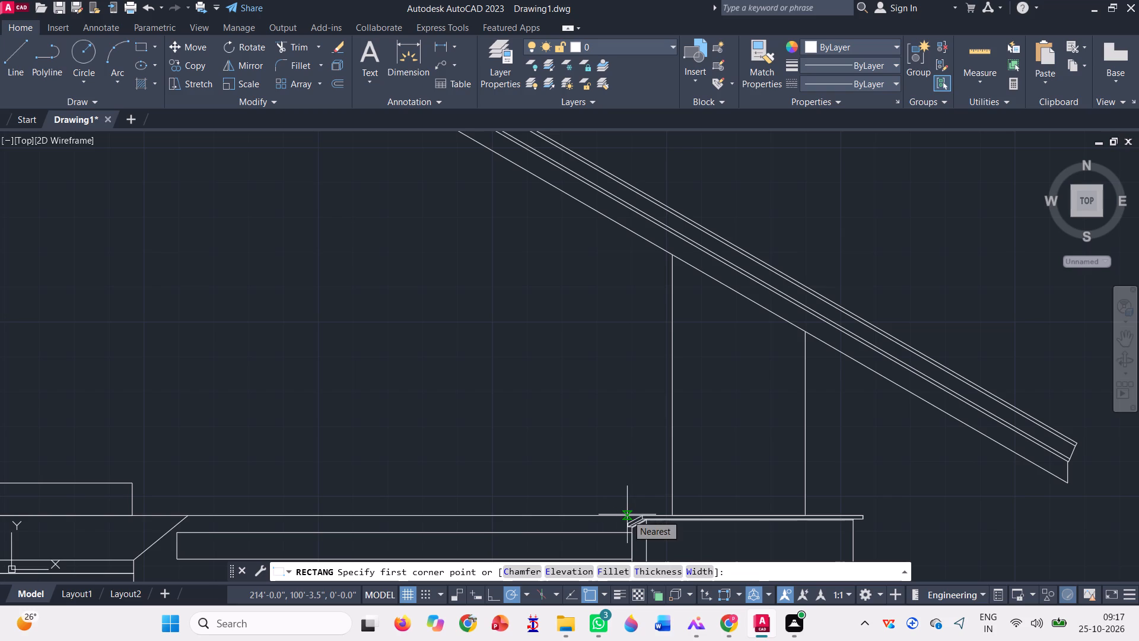
scroll(621, 527, "up", 2)
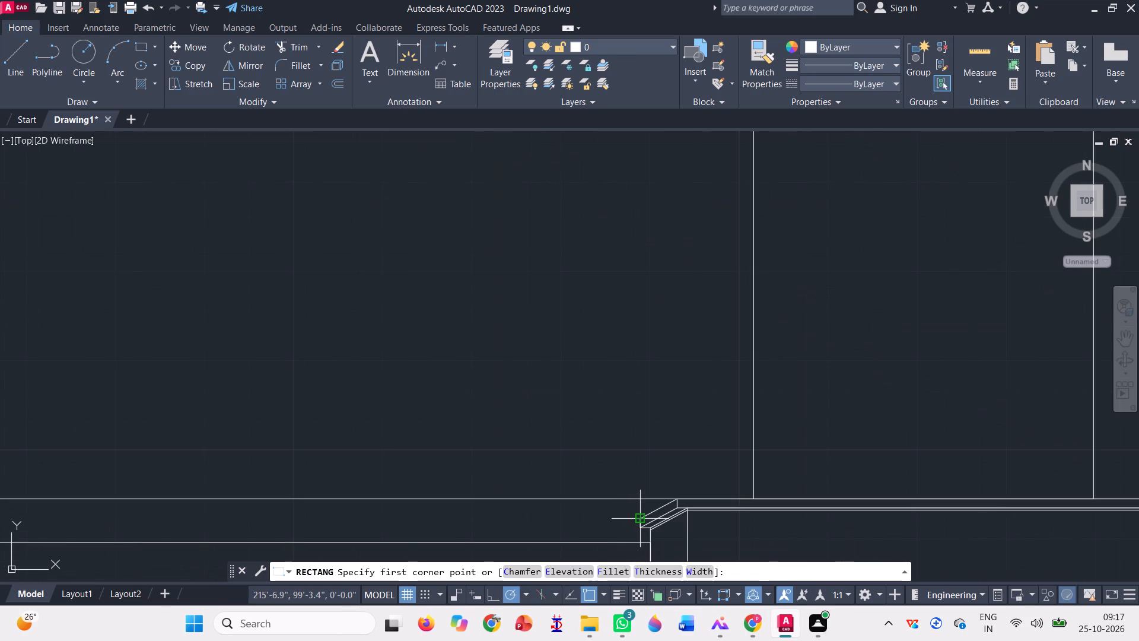
left_click(638, 518)
scroll(516, 509, "down", 4)
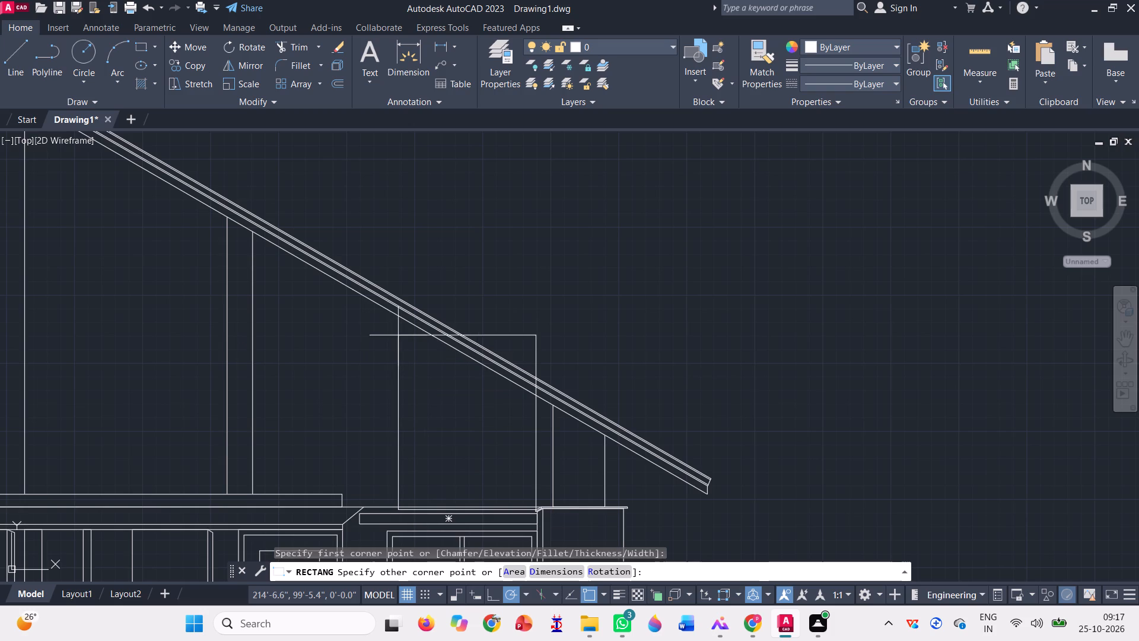
left_click(405, 320)
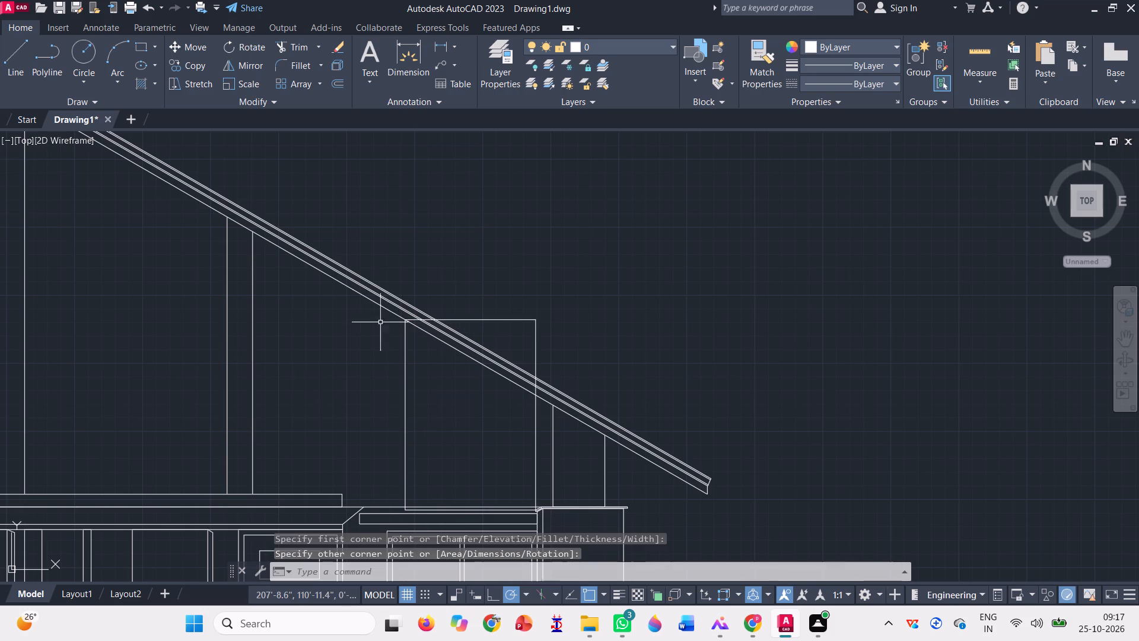
Trim the corner of the new rectangle above the window where it projects over the sloping roof.
left_click(291, 45)
scroll(544, 351, "up", 2)
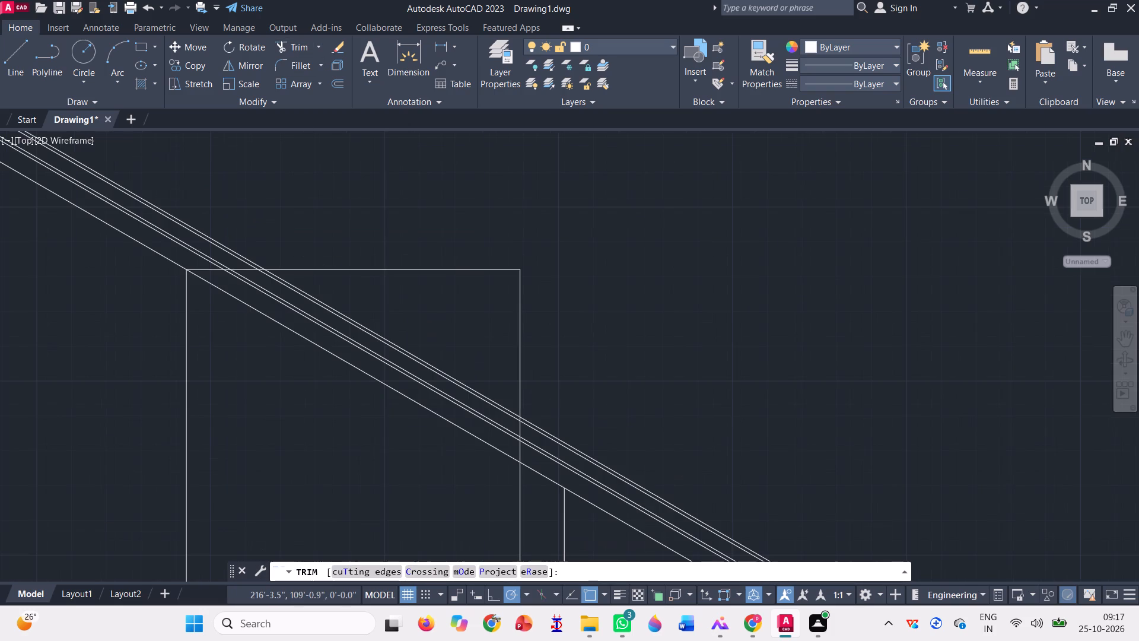
left_click(553, 391)
left_click(381, 176)
Trim away the rest of that rectangle's horizontal top edge, segment by segment, where it crosses the roof bands.
scroll(229, 259, "up", 3)
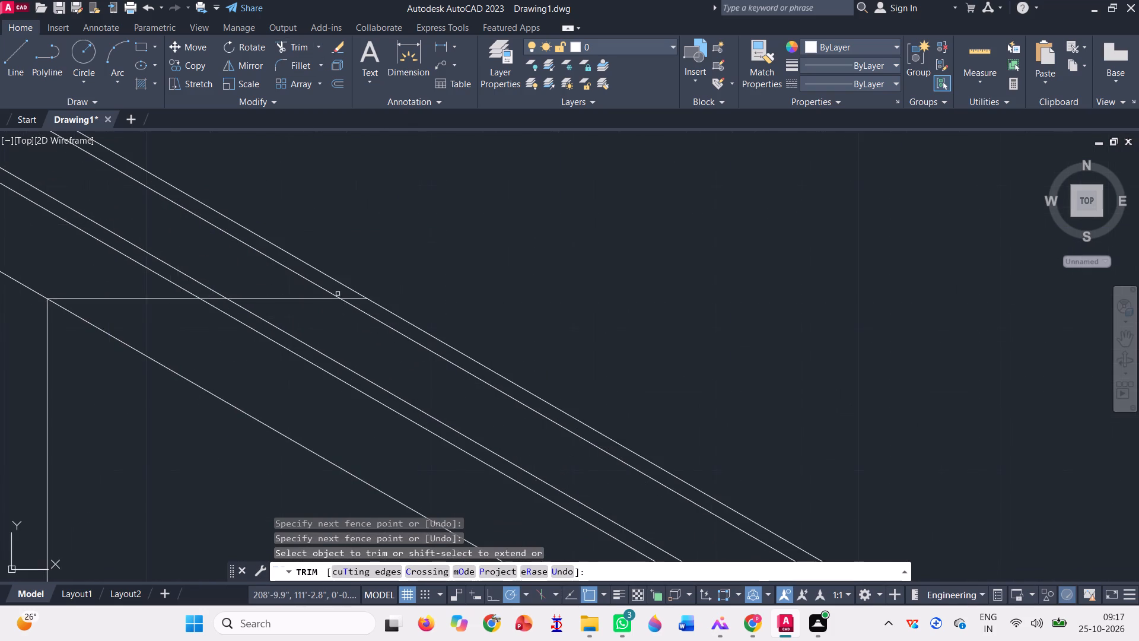
scroll(341, 294, "up", 3)
left_click(364, 289)
left_click(427, 343)
left_click(136, 302)
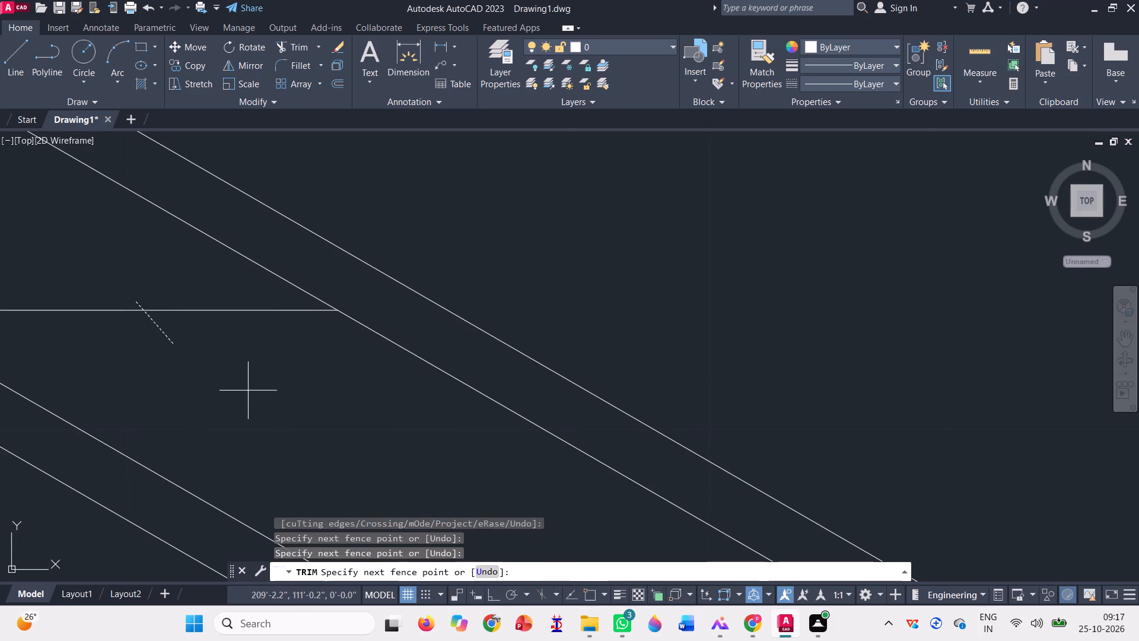
left_click(253, 394)
scroll(492, 351, "down", 2)
scroll(174, 344, "up", 2)
left_click_drag(159, 304, 164, 315)
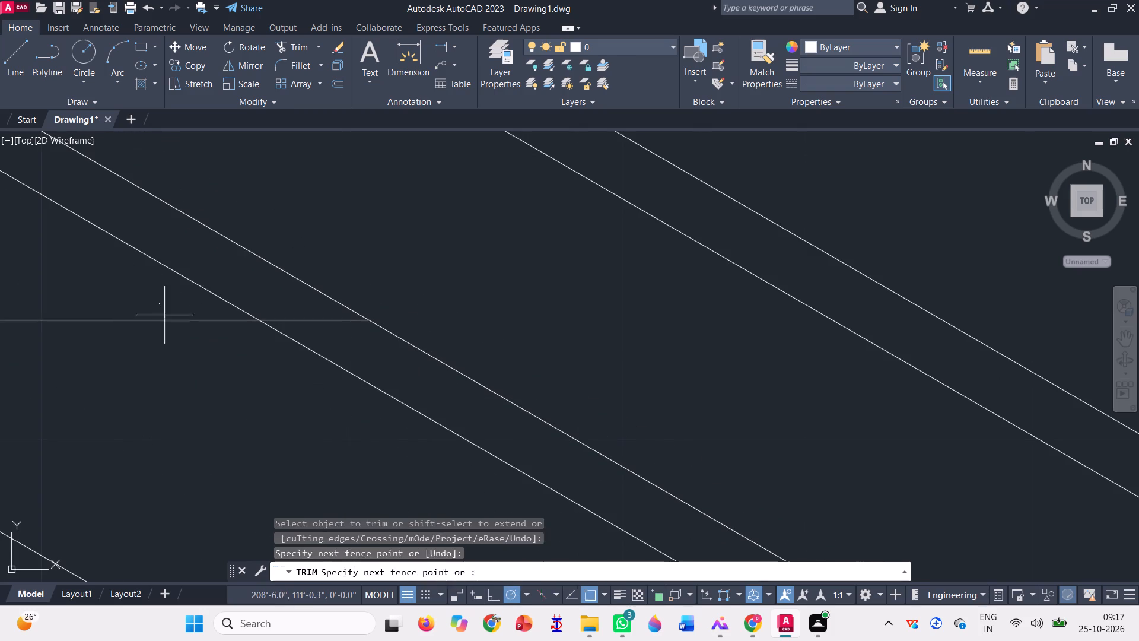
left_click(292, 442)
left_click(308, 316)
left_click(367, 352)
scroll(389, 340, "down", 3)
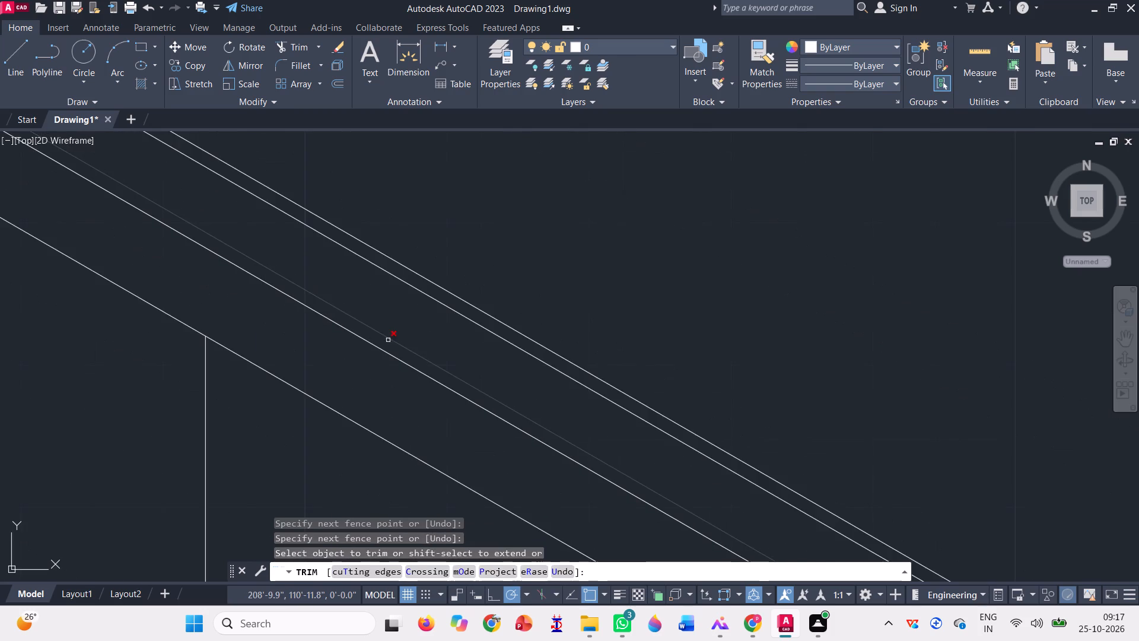
Trim the same rectangle's side edge nearest the end column where it crosses the roof bands, down to the roof's underside.
scroll(384, 341, "down", 1)
scroll(252, 366, "down", 1)
scroll(354, 348, "down", 2)
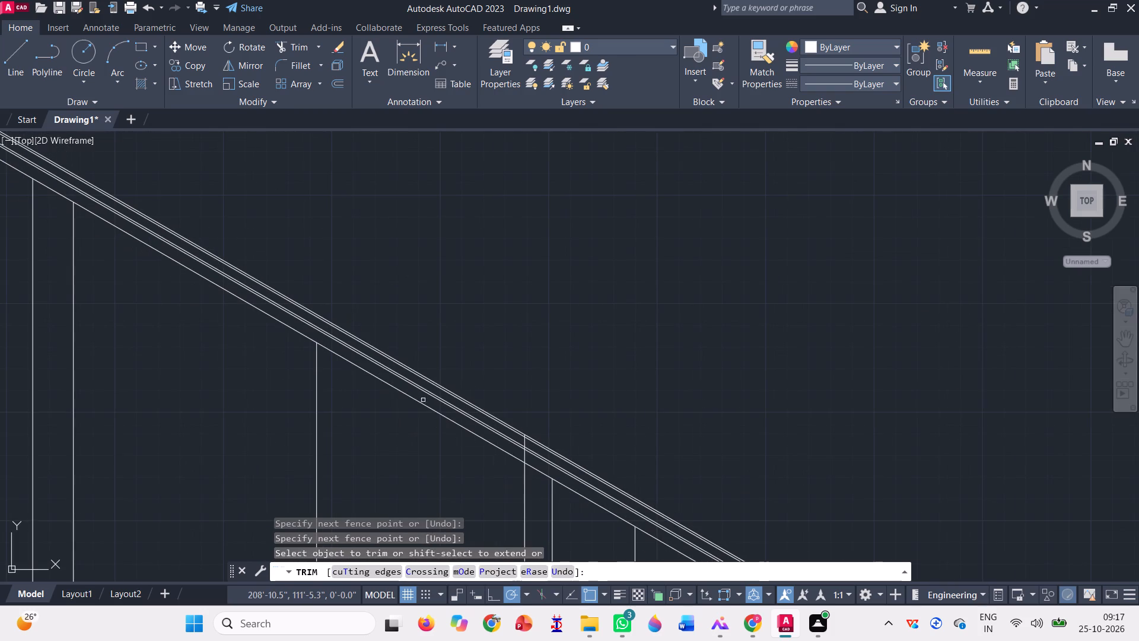
scroll(521, 459, "up", 5)
left_click(528, 440)
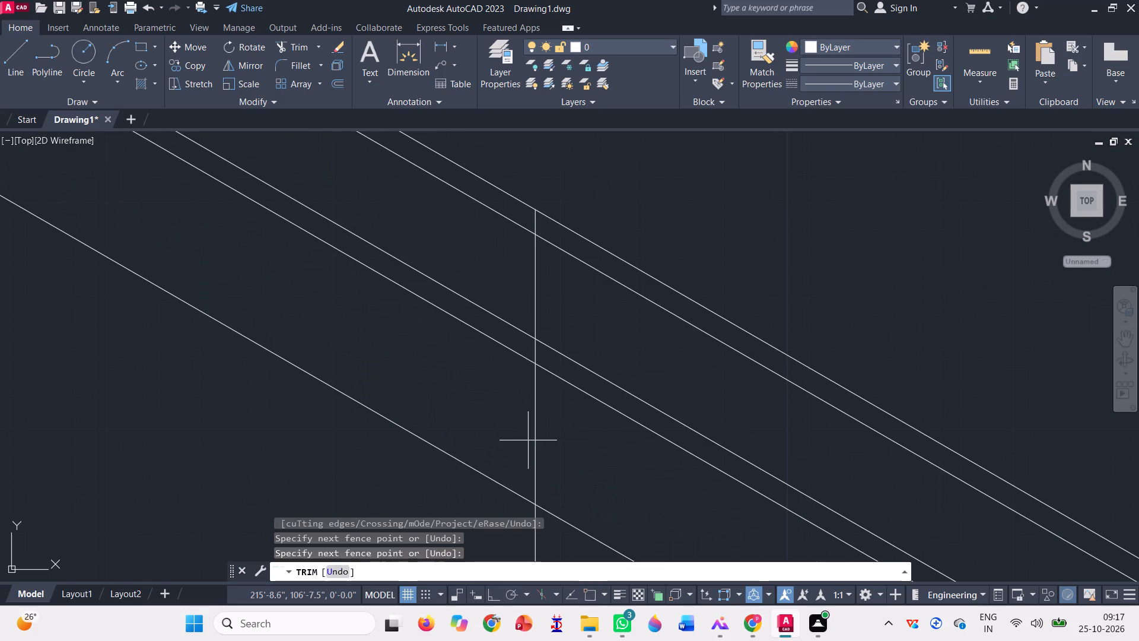
left_click(562, 450)
left_click(511, 284)
left_click(567, 300)
scroll(546, 203, "up", 2)
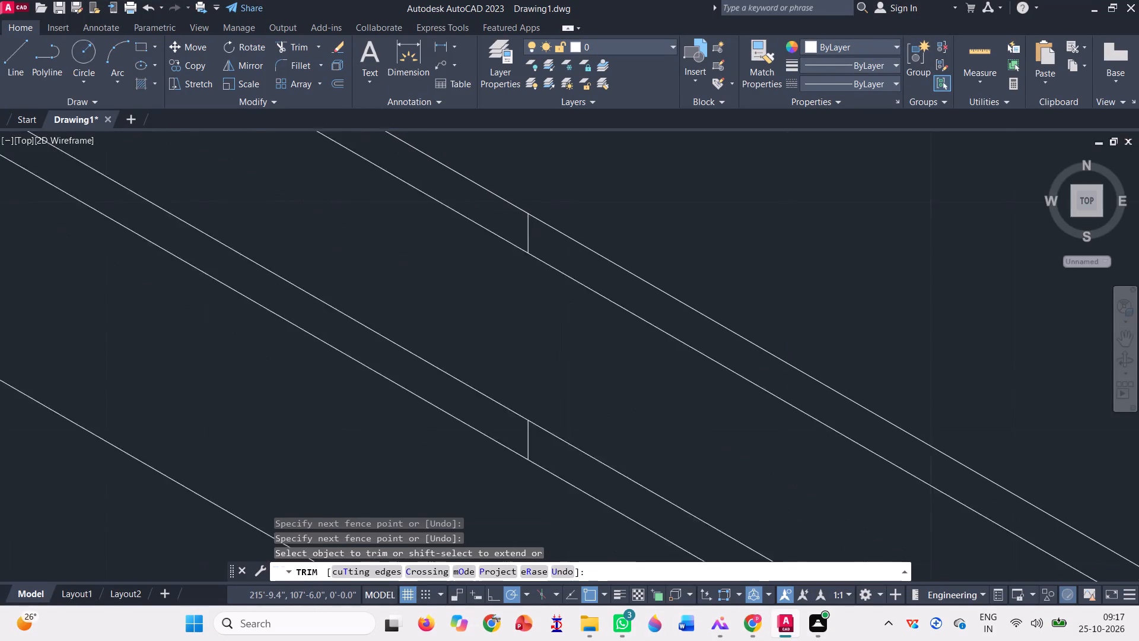
left_click(507, 243)
left_click(558, 252)
scroll(567, 227, "down", 2)
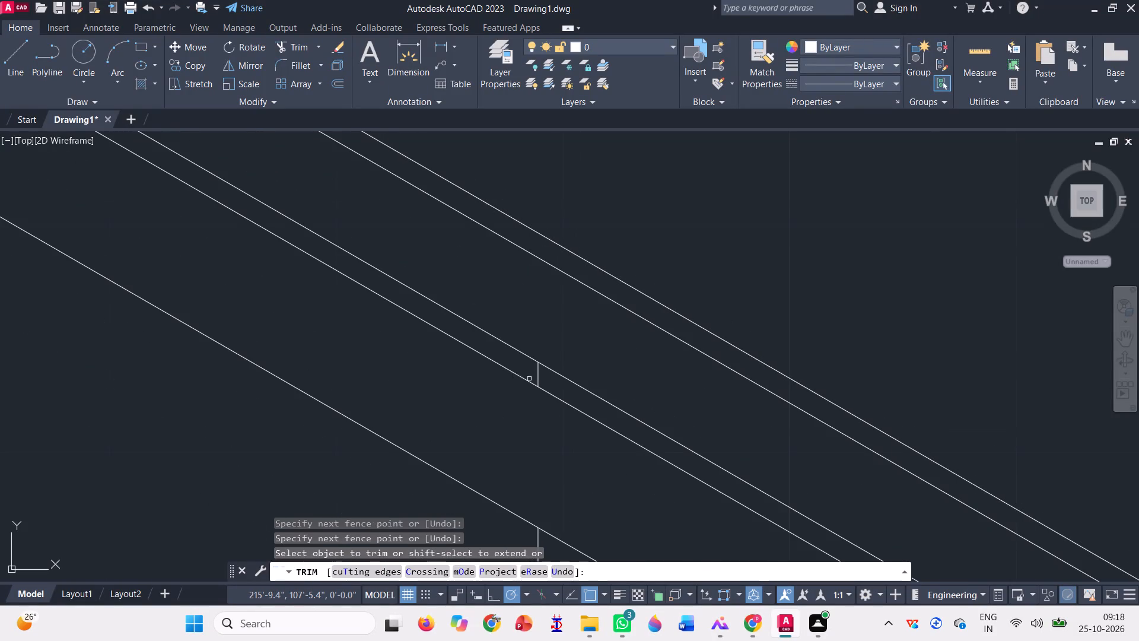
scroll(532, 373, "up", 3)
left_click(532, 373)
left_click(580, 383)
scroll(481, 356, "down", 9)
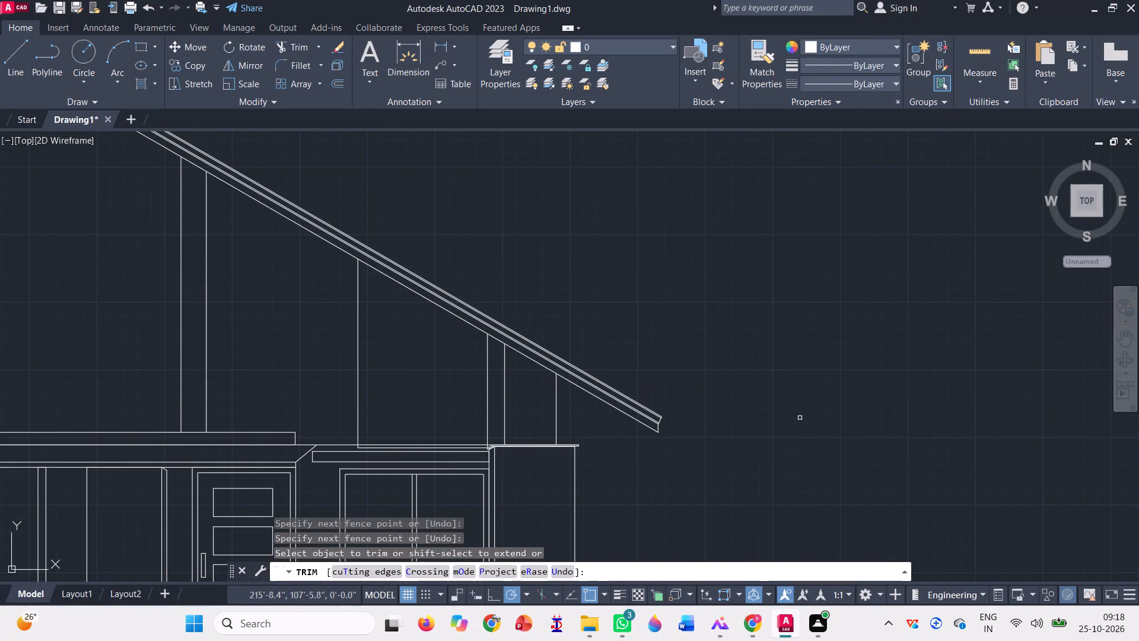
key("Escape")
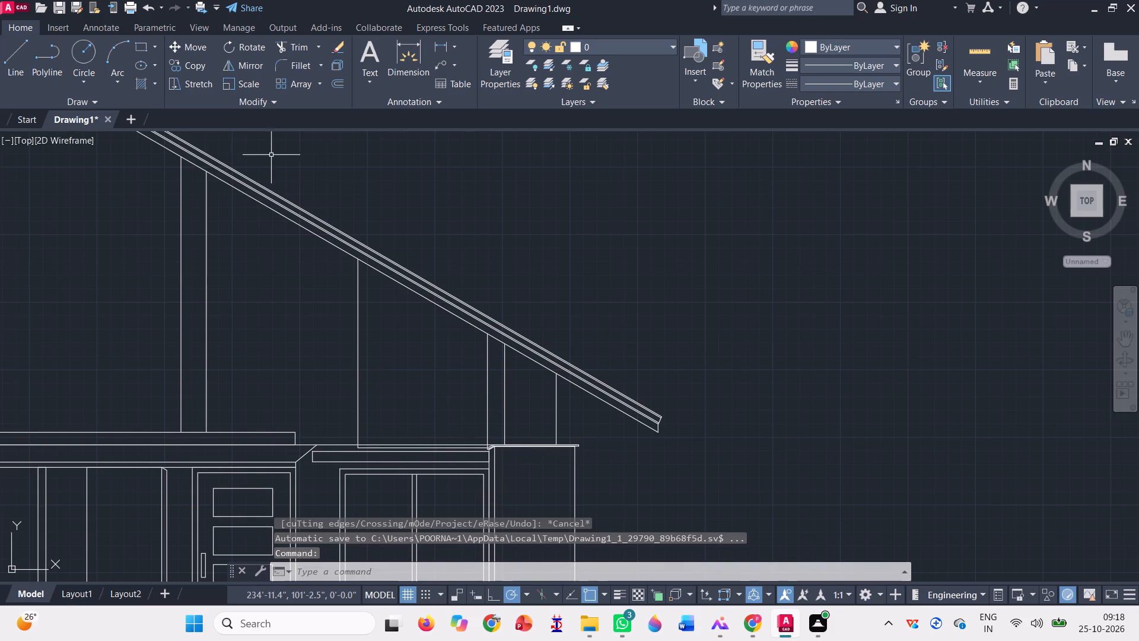
Offset the trimmed outline above the window inward by 1" four times in succession, each from the previous copy.
left_click(335, 87)
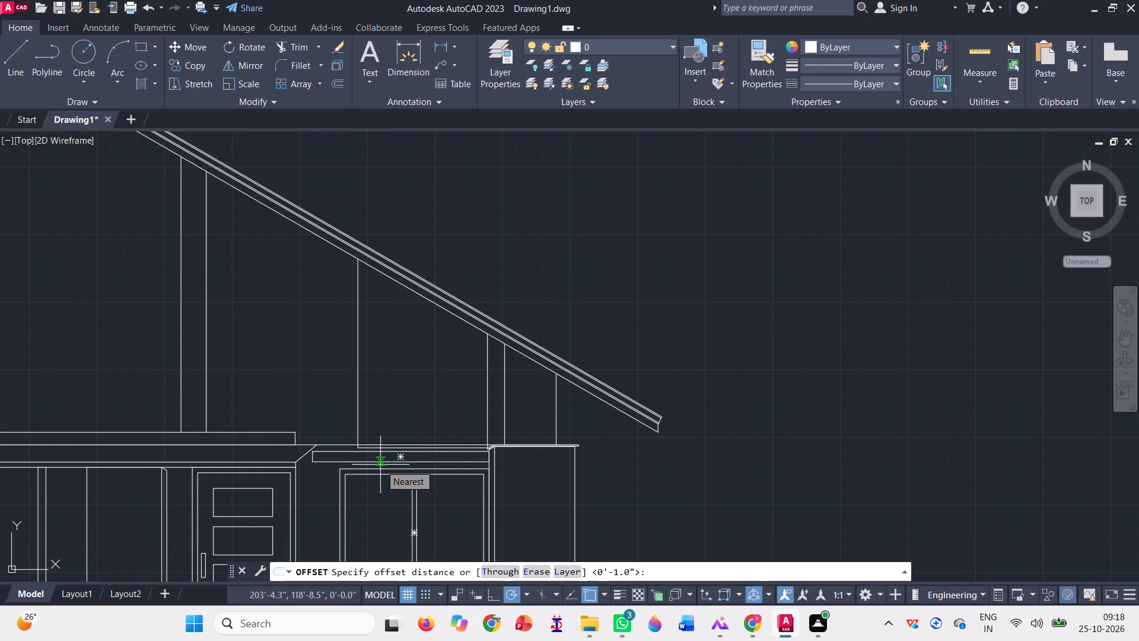
key("space")
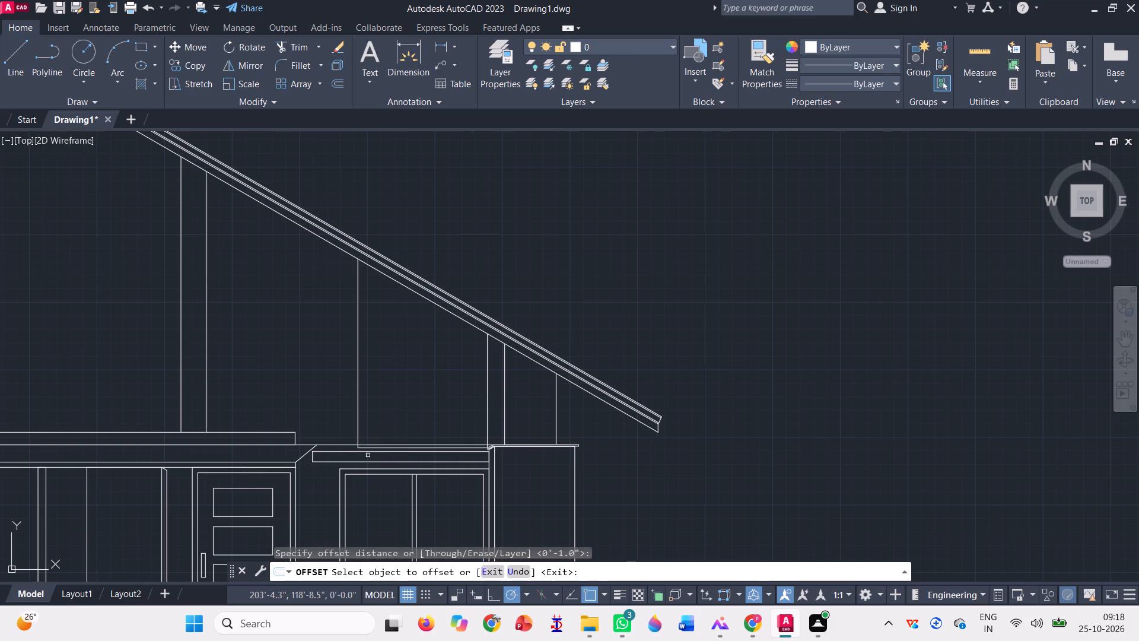
left_click(359, 391)
left_click(385, 388)
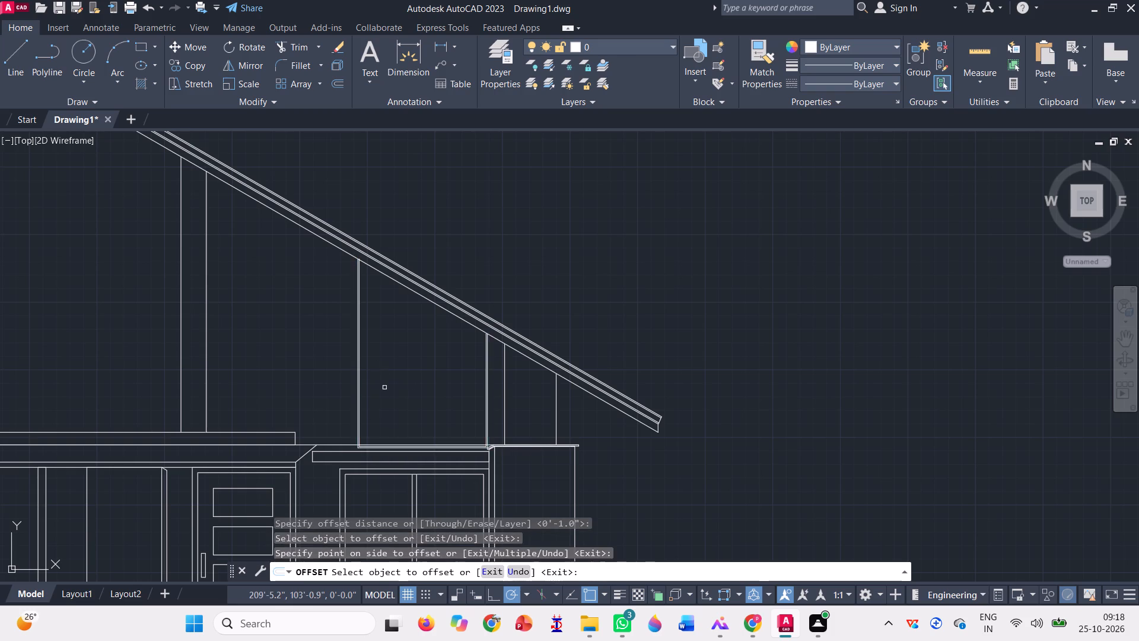
scroll(360, 413, "up", 3)
left_click(352, 408)
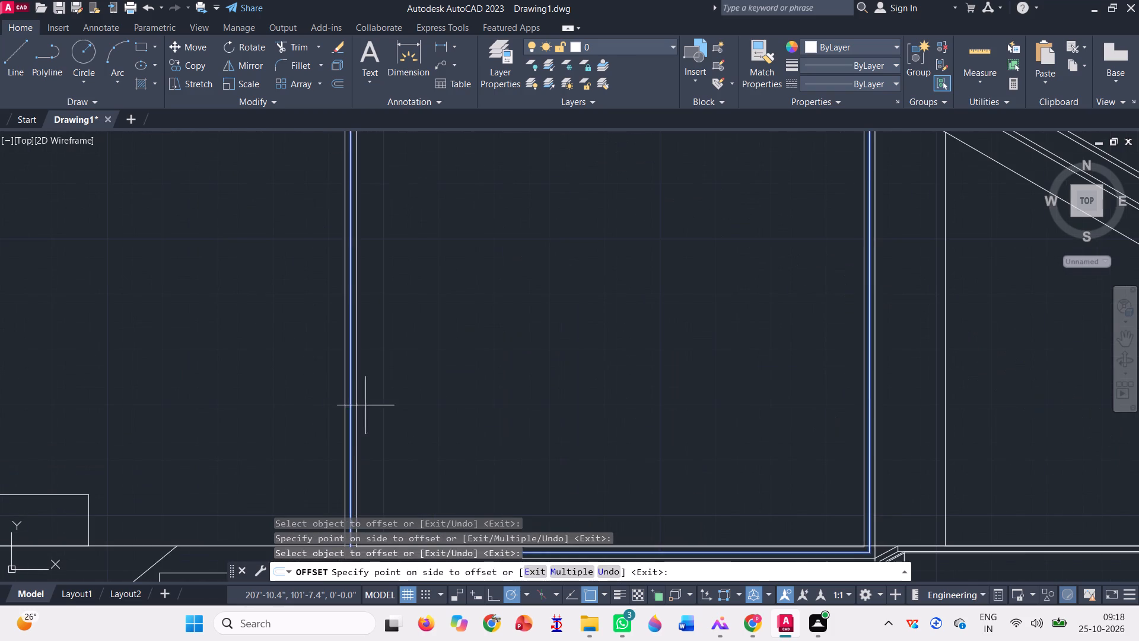
left_click(411, 402)
left_click(357, 394)
left_click(405, 395)
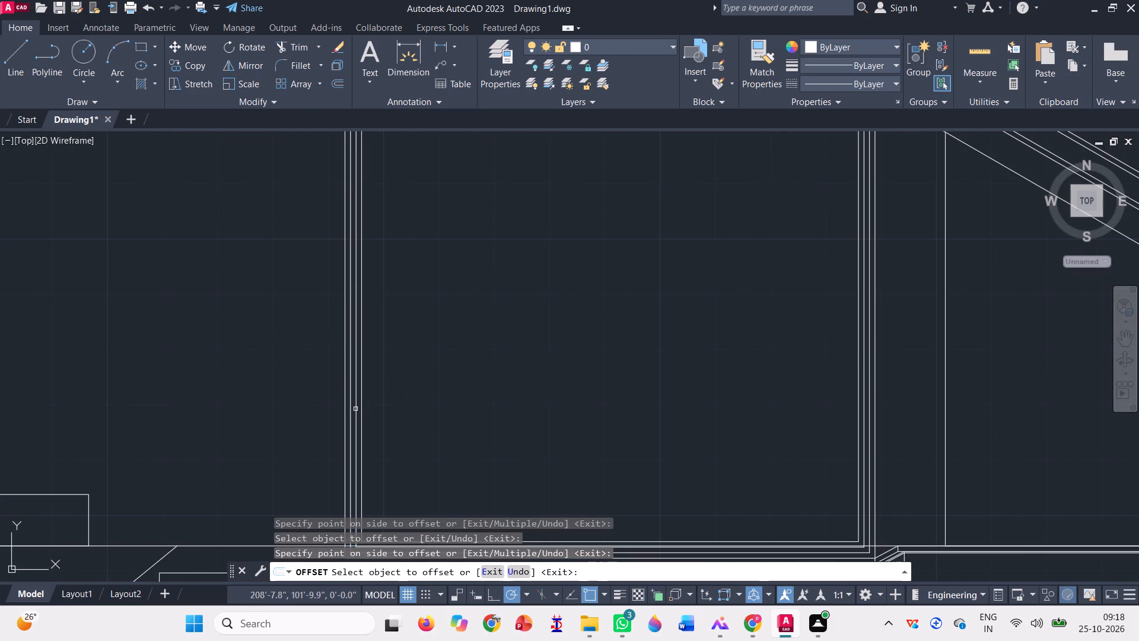
left_click(361, 407)
left_click(380, 407)
scroll(374, 412, "down", 3)
key("space")
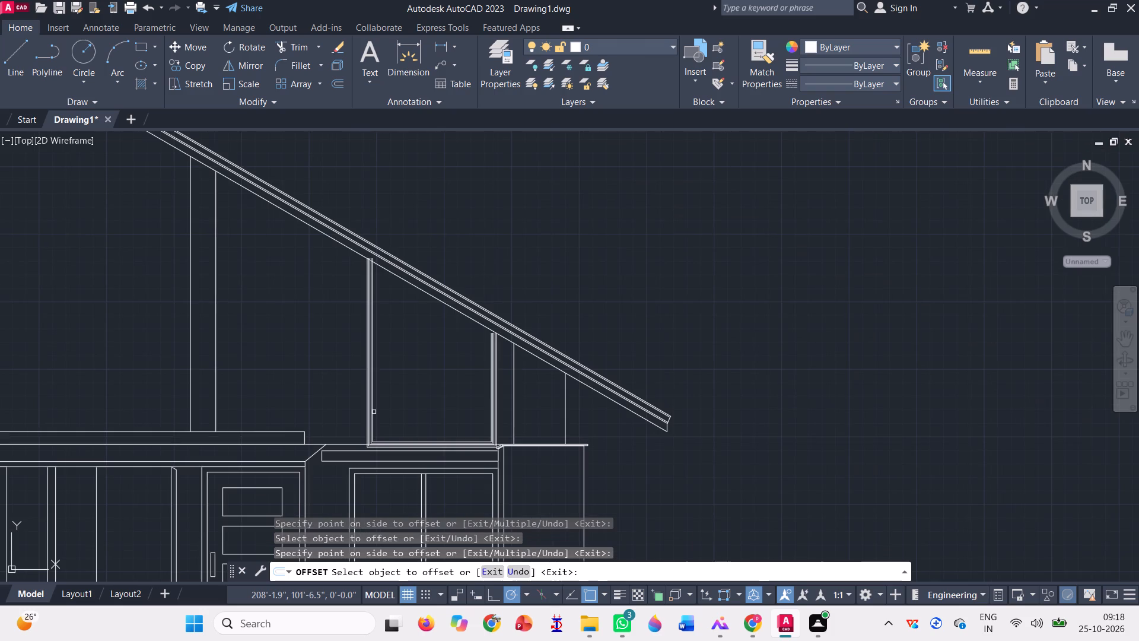
Erase the three intermediate offset outlines, keeping only the outermost and innermost ones as the frame.
scroll(386, 261, "up", 3)
scroll(276, 259, "up", 3)
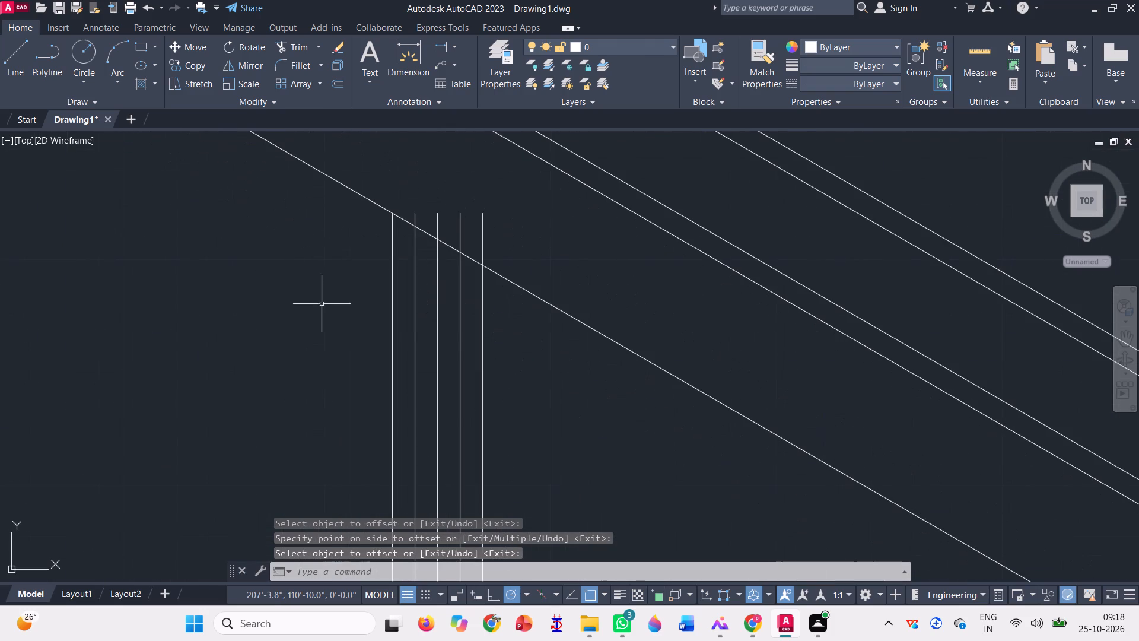
left_click(473, 369)
left_click(406, 322)
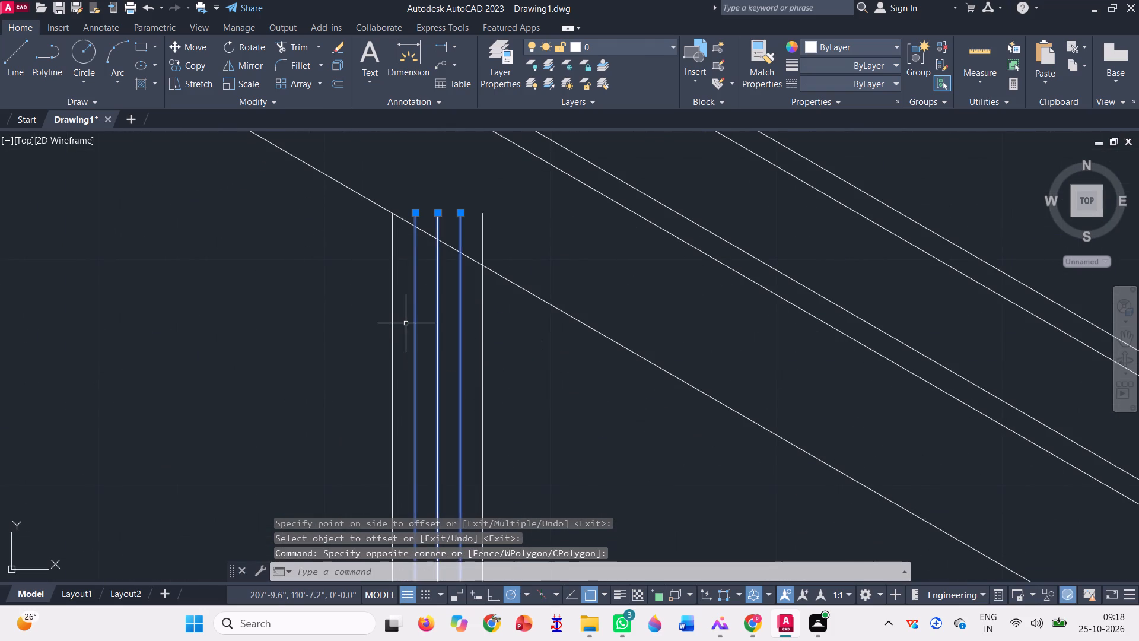
key("BackSpace")
key("Delete")
Extend the inner window frame outline's side edge nearest the end column up to the roof's underside.
scroll(360, 300, "down", 4)
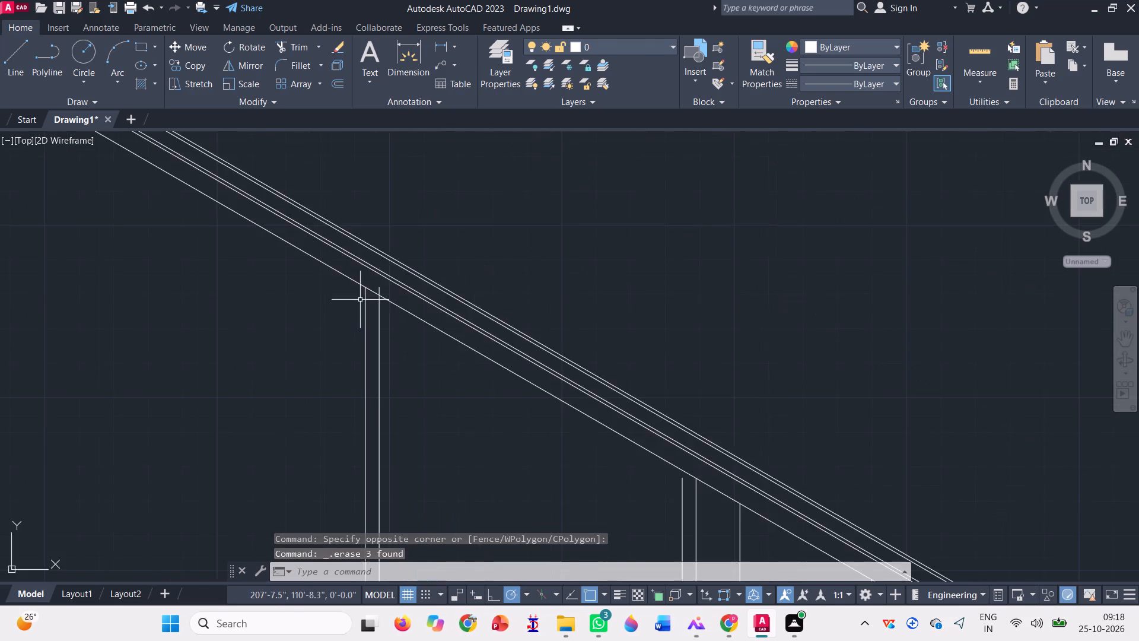
scroll(361, 300, "down", 2)
scroll(482, 319, "down", 1)
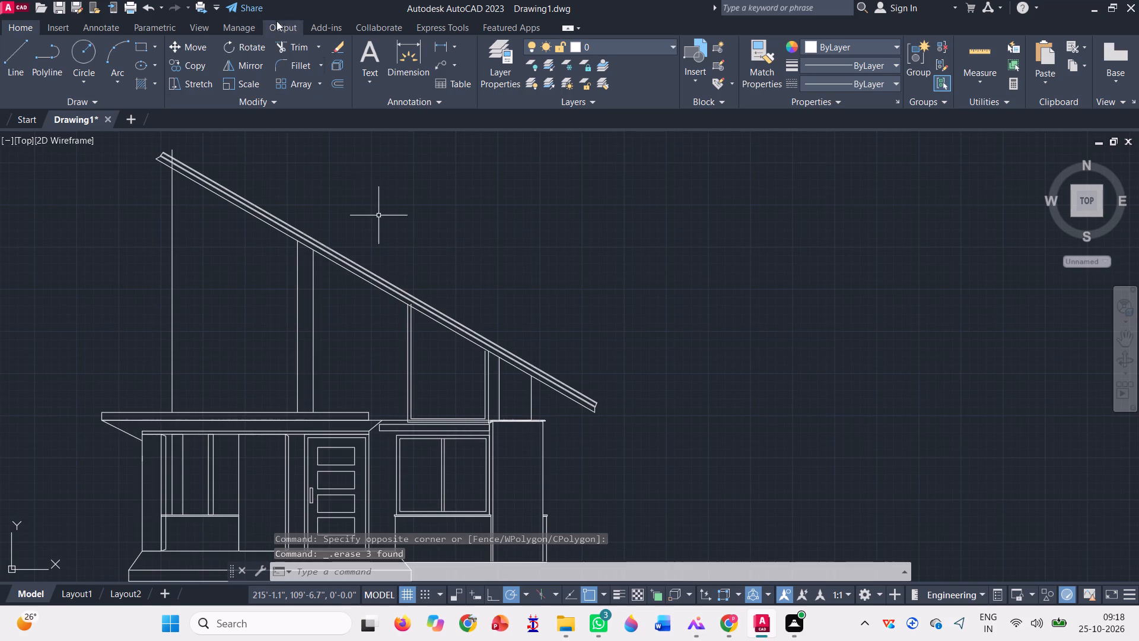
left_click(319, 43)
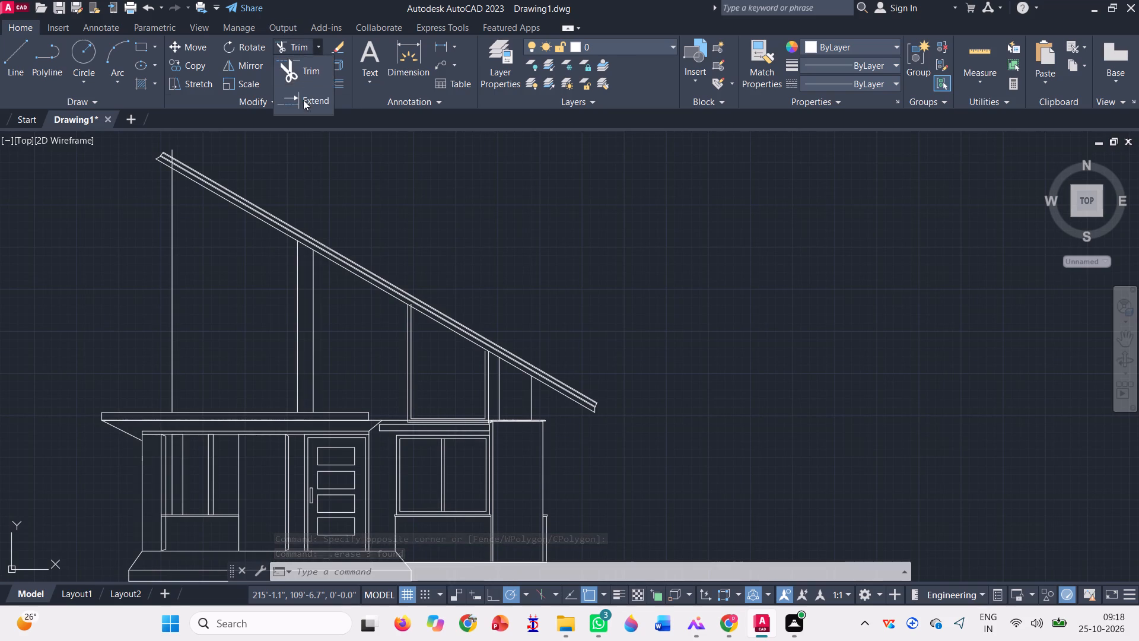
left_click(309, 109)
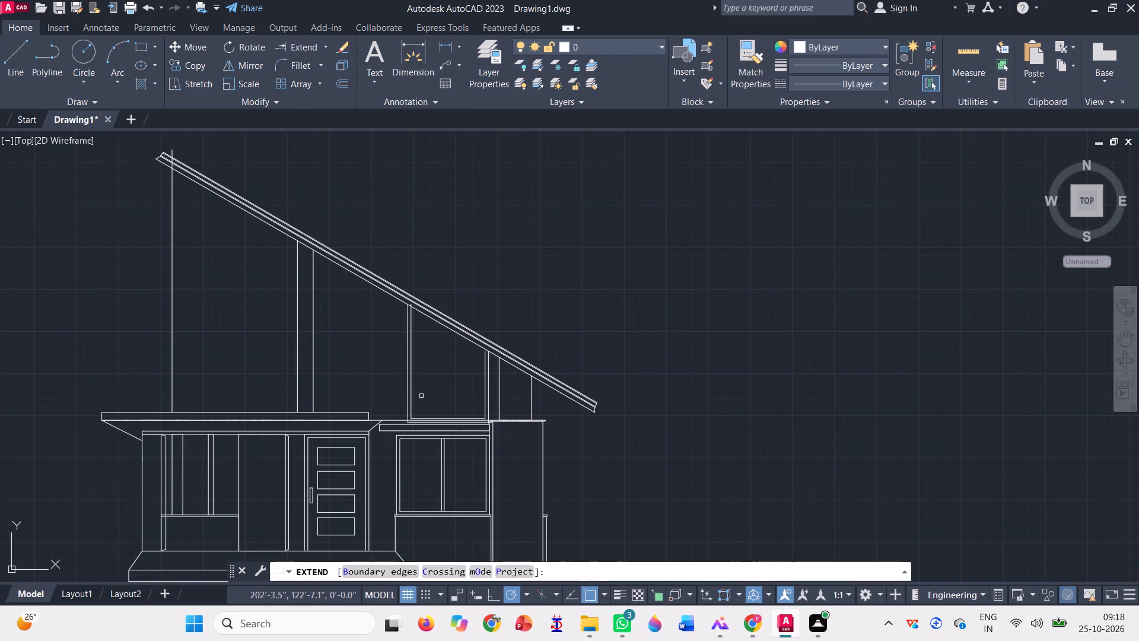
scroll(427, 398, "up", 2)
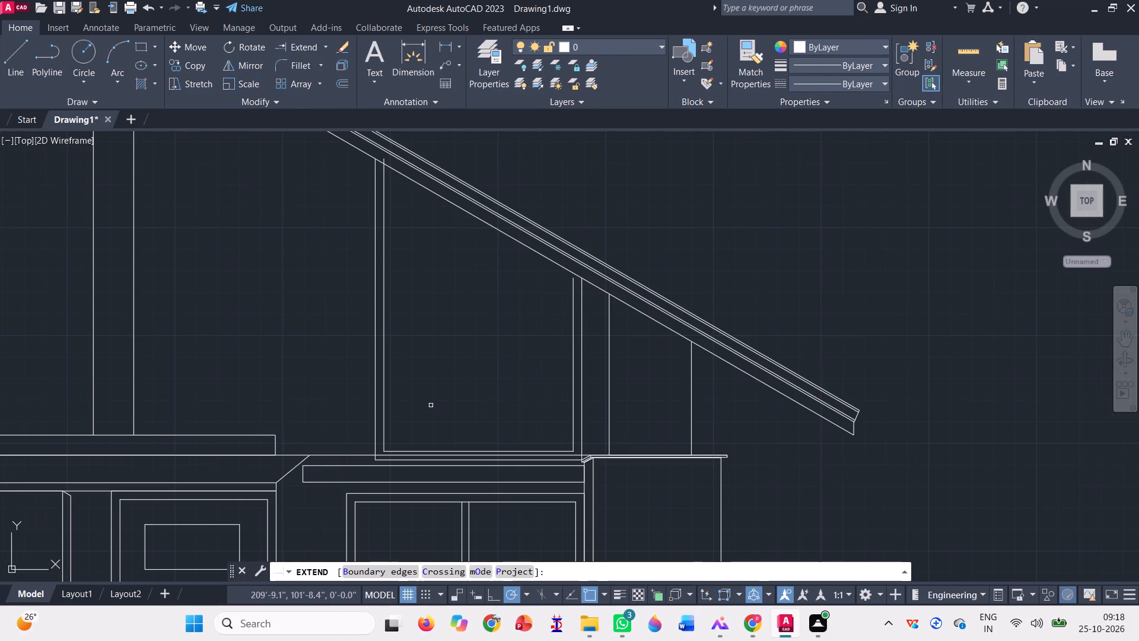
left_click(572, 327)
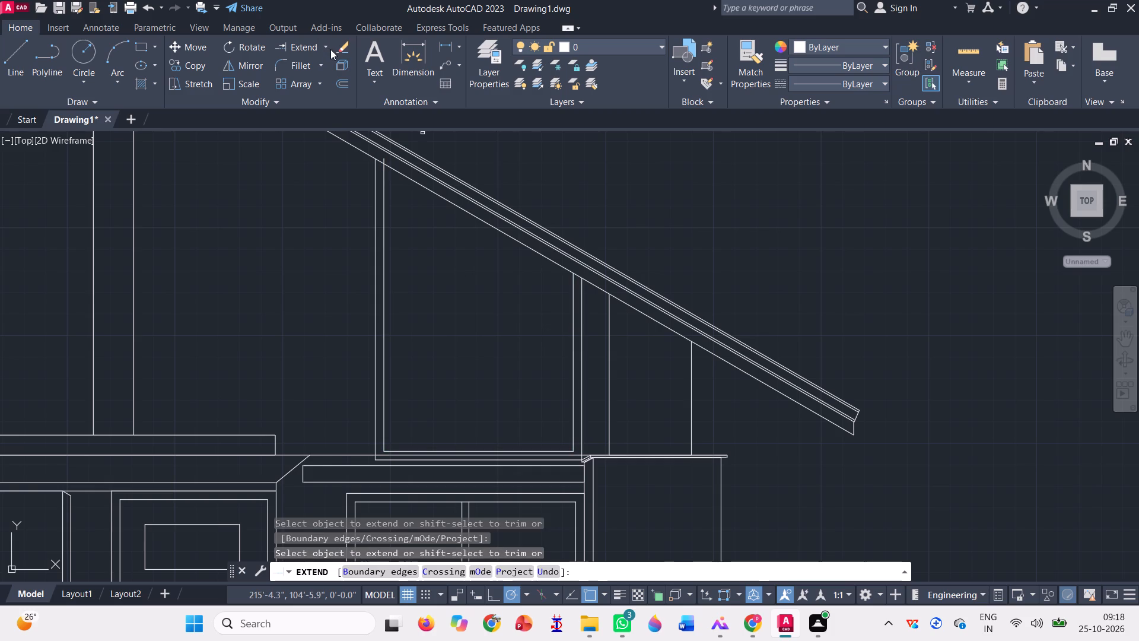
Trim the inner frame outline's taller side edge where it projects past the roof's underside.
left_click(330, 49)
left_click(327, 50)
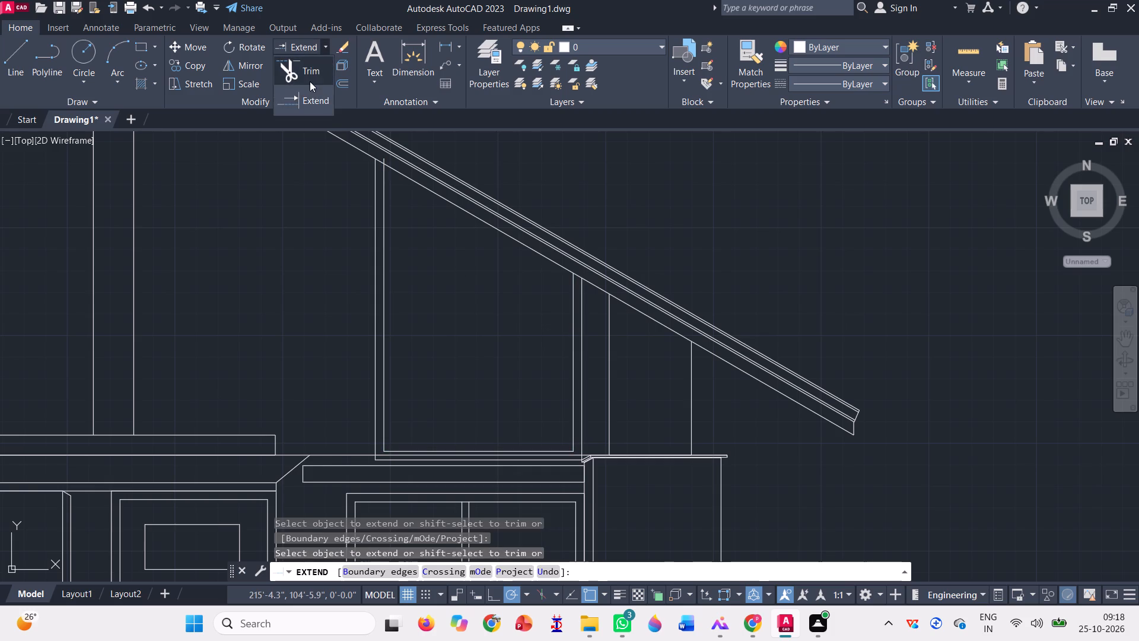
left_click(308, 72)
scroll(451, 351, "down", 1)
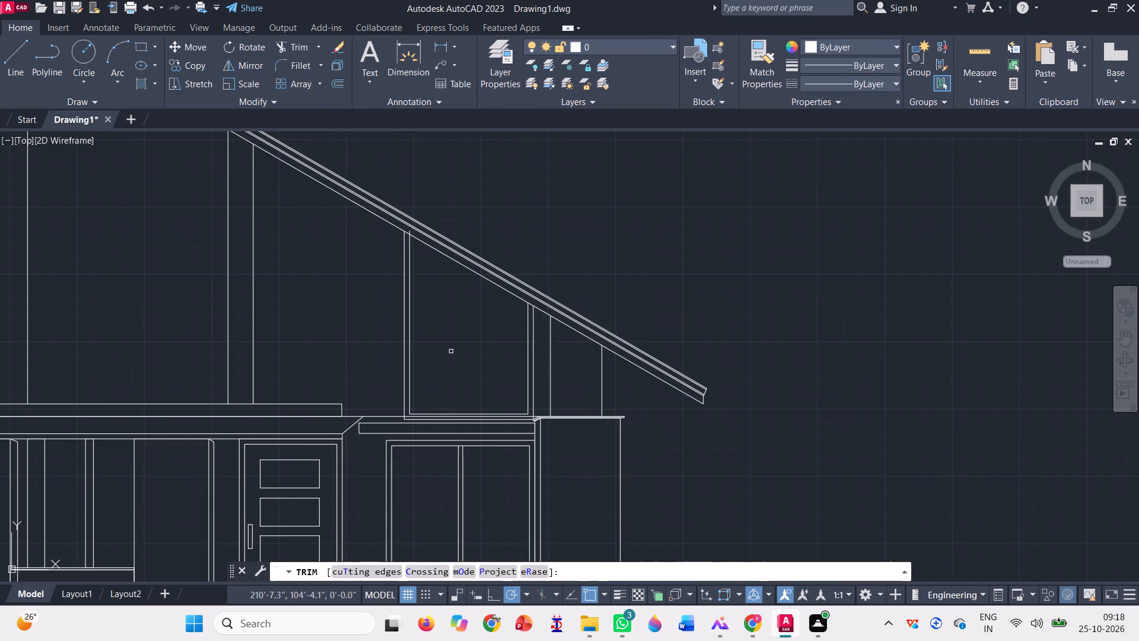
scroll(402, 233, "up", 7)
left_click(452, 253)
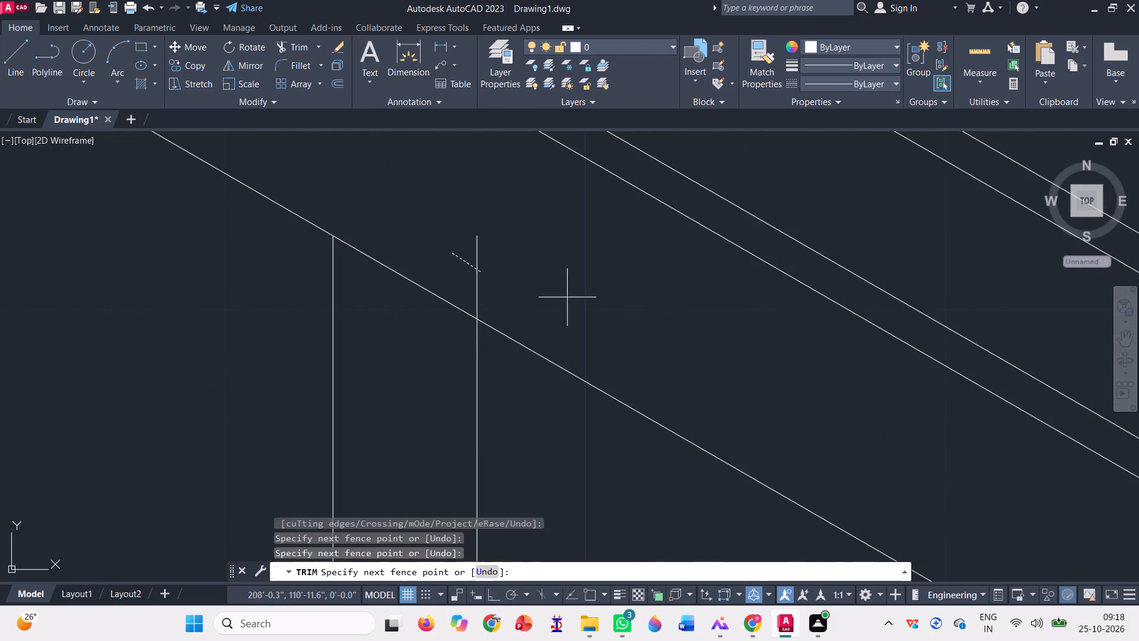
left_click(570, 298)
Trim away the horizontal wall line segment that crosses between the window frame's two bottom edges.
scroll(426, 267, "down", 7)
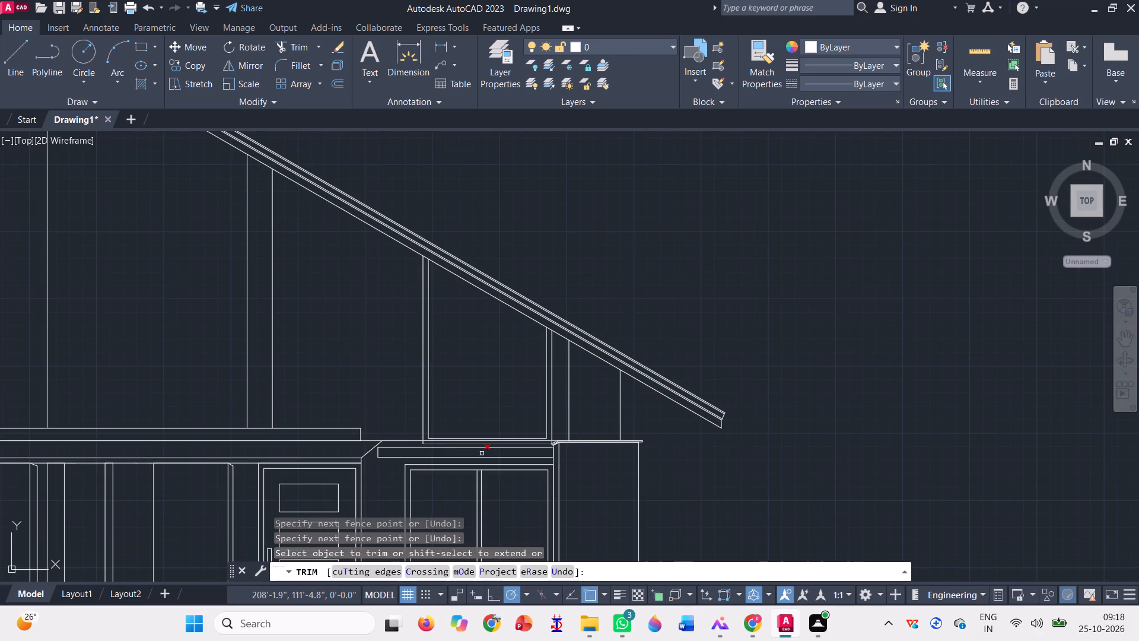
scroll(482, 453, "up", 3)
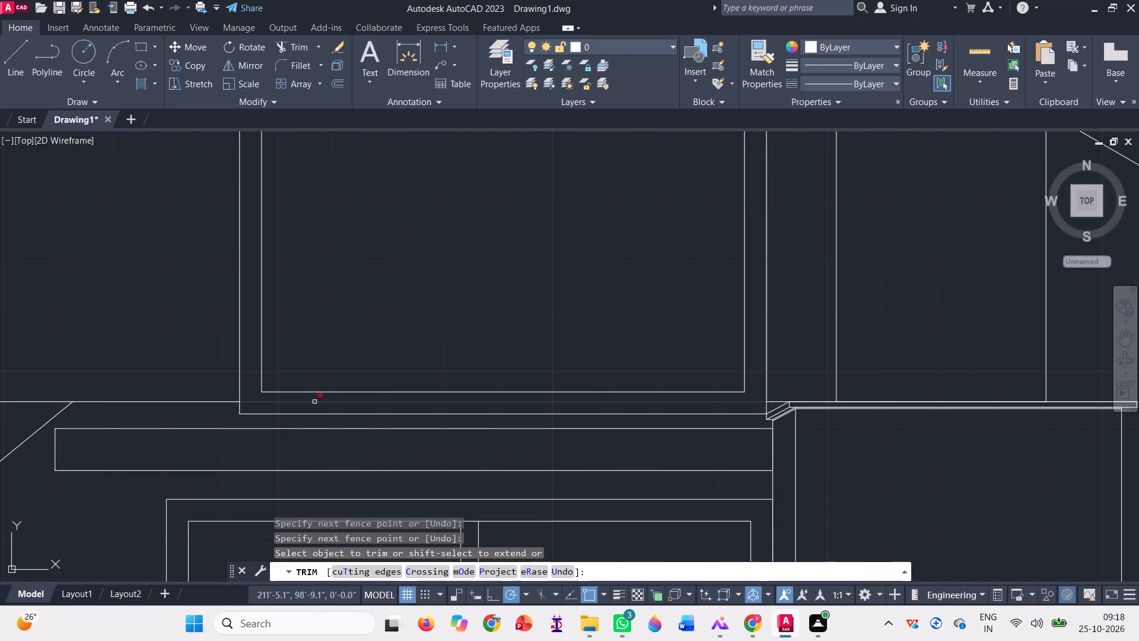
left_click(314, 402)
scroll(480, 455, "down", 2)
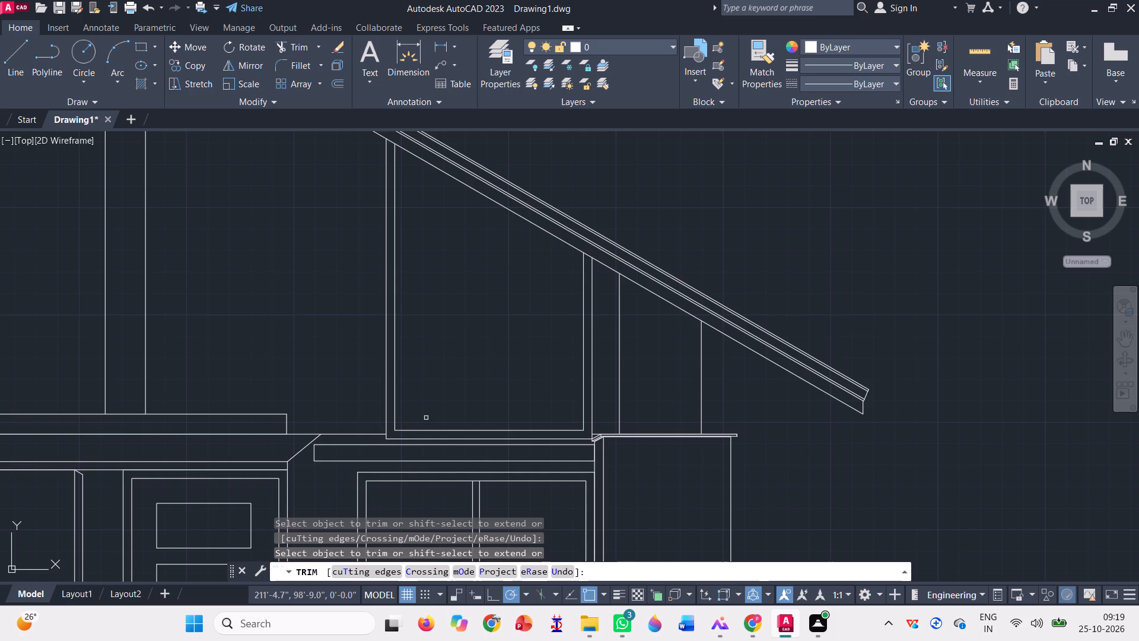
scroll(440, 421, "down", 1)
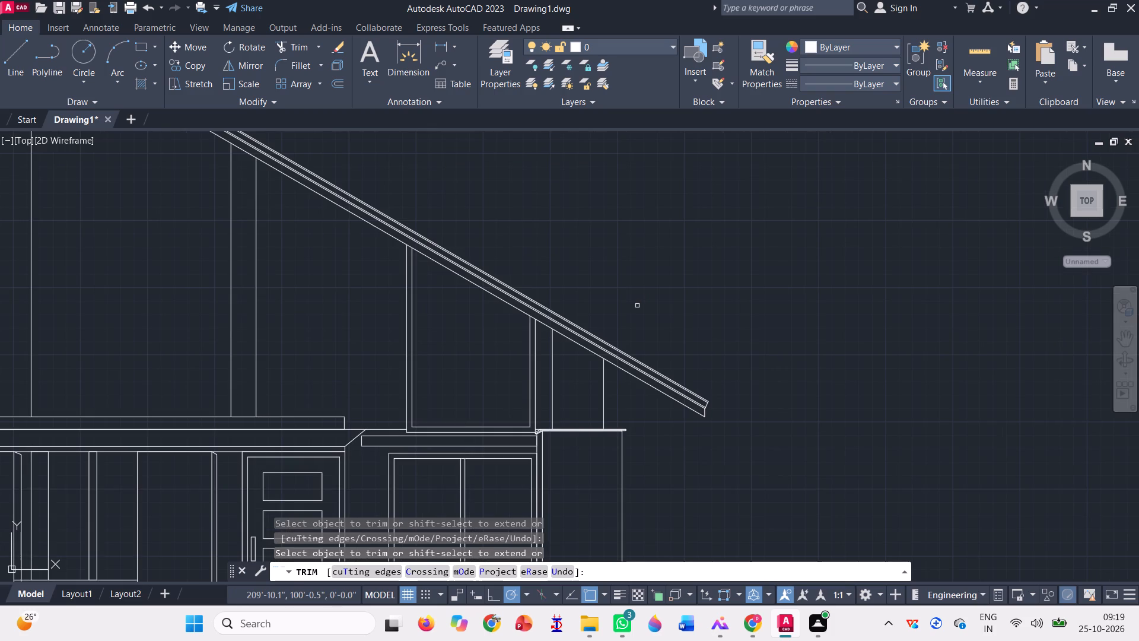
key("Escape")
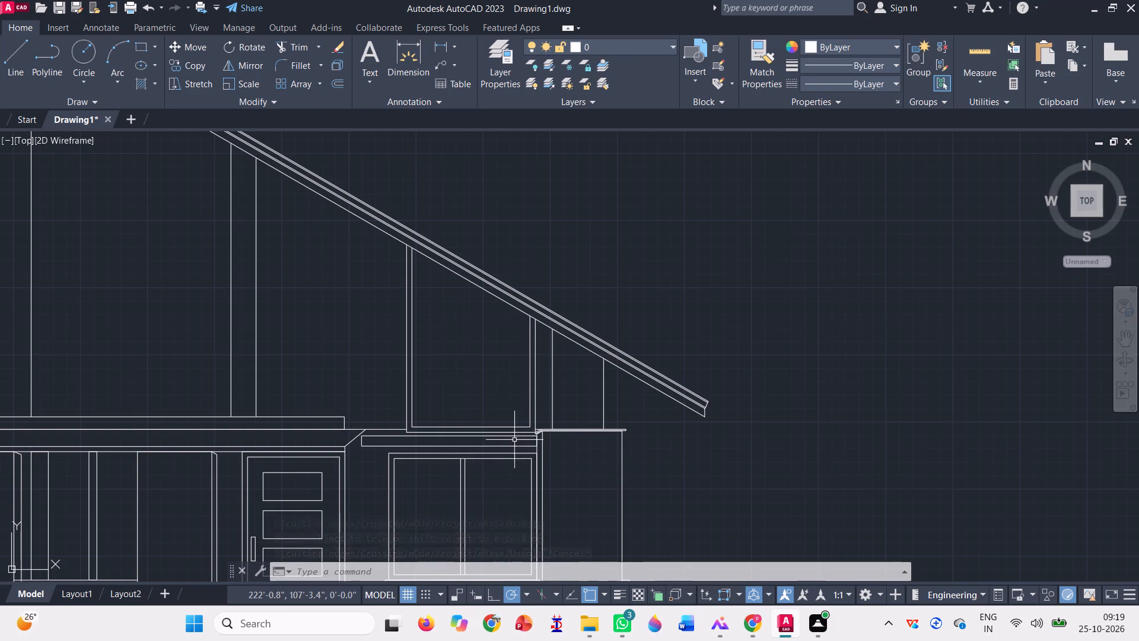
With Ortho on, draw a vertical line from the midpoint of the inner frame's bottom edge up past the roof.
scroll(523, 426, "up", 1)
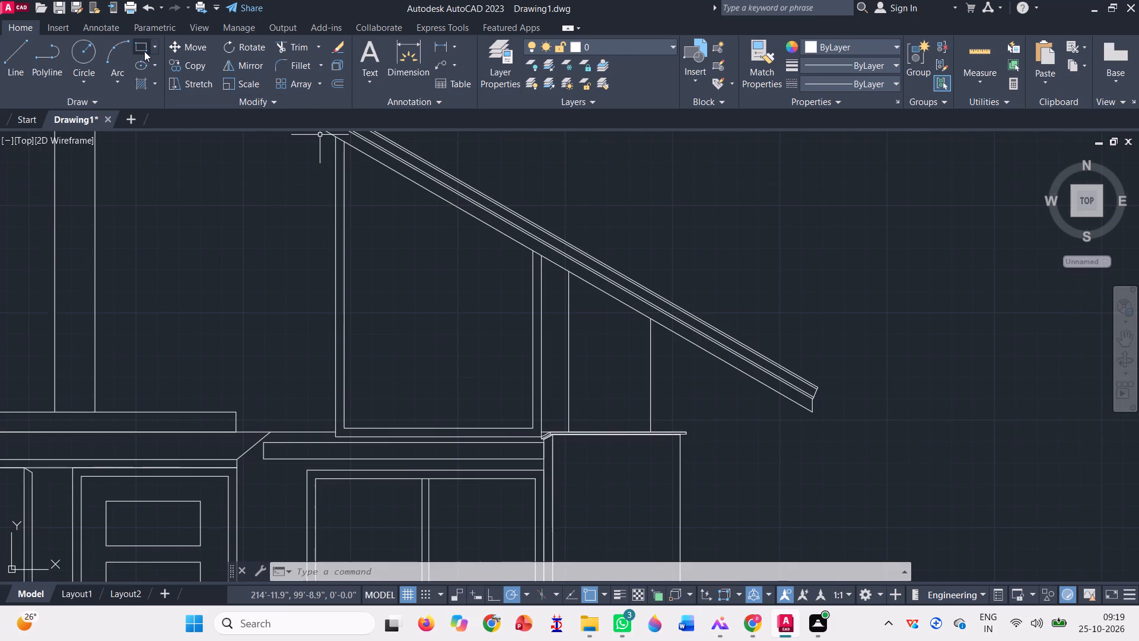
left_click(142, 44)
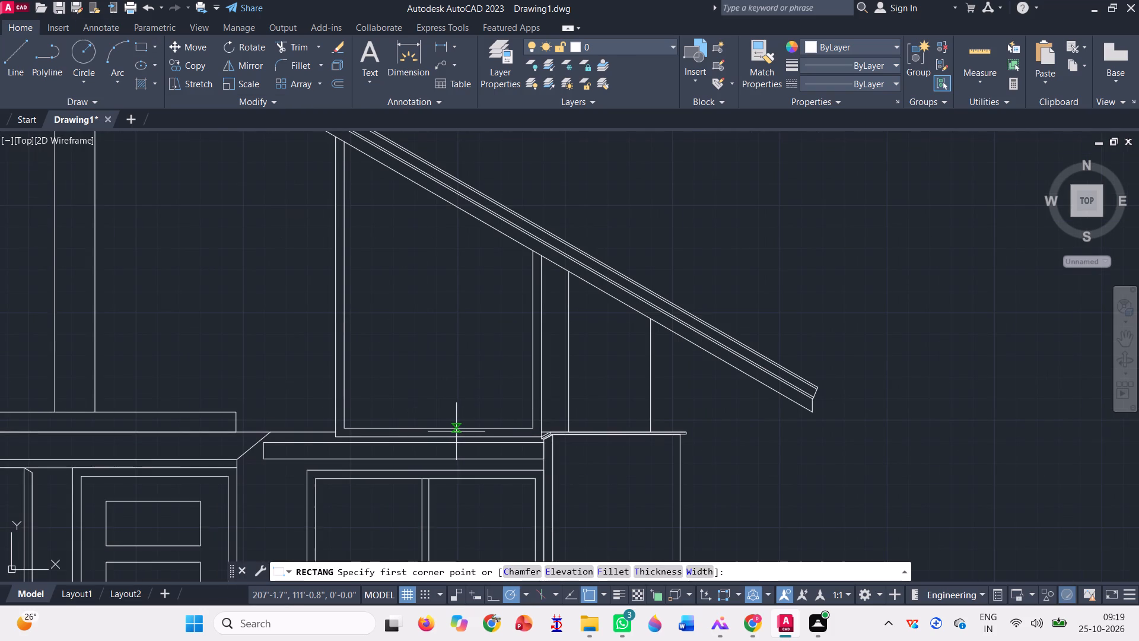
key("Escape")
key("l")
key("Return")
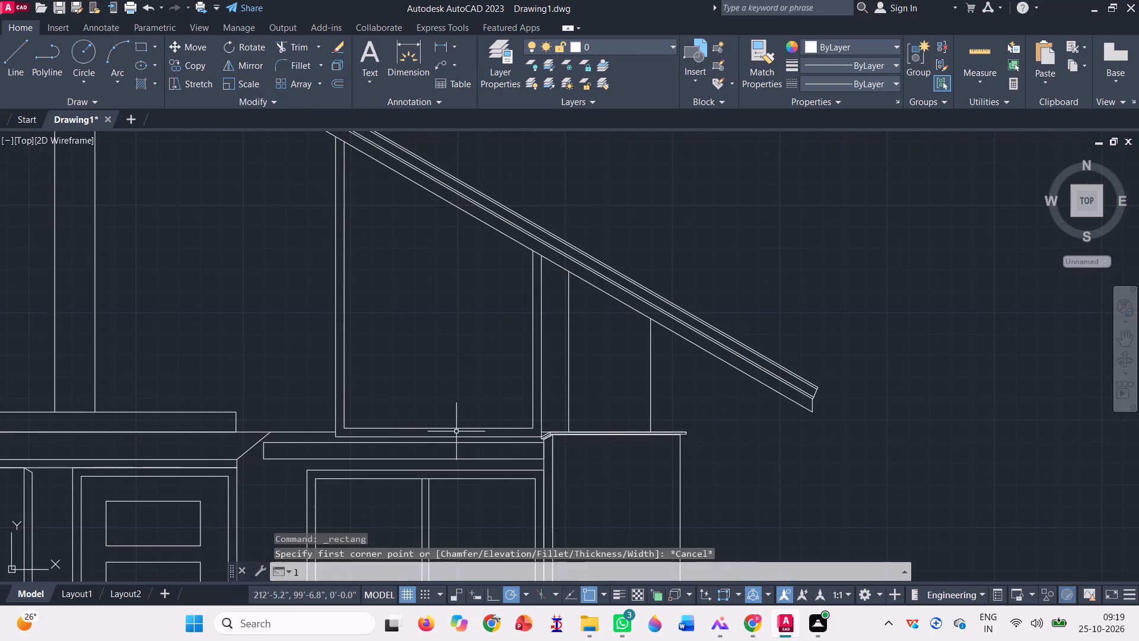
left_click(440, 427)
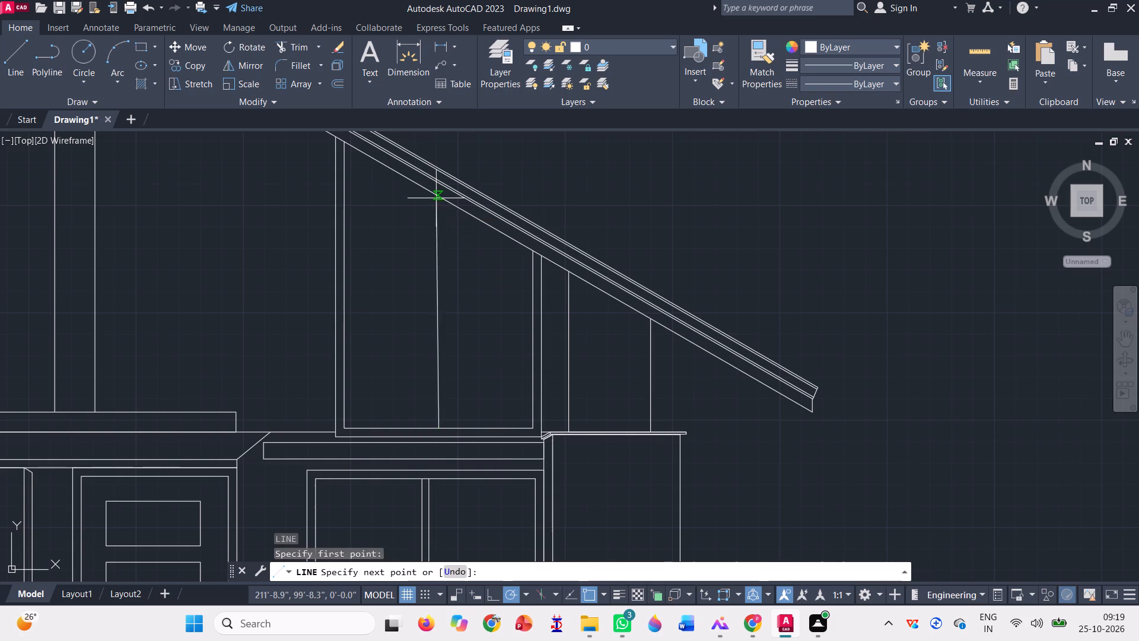
scroll(441, 193, "up", 3)
scroll(444, 378, "down", 4)
key("F8")
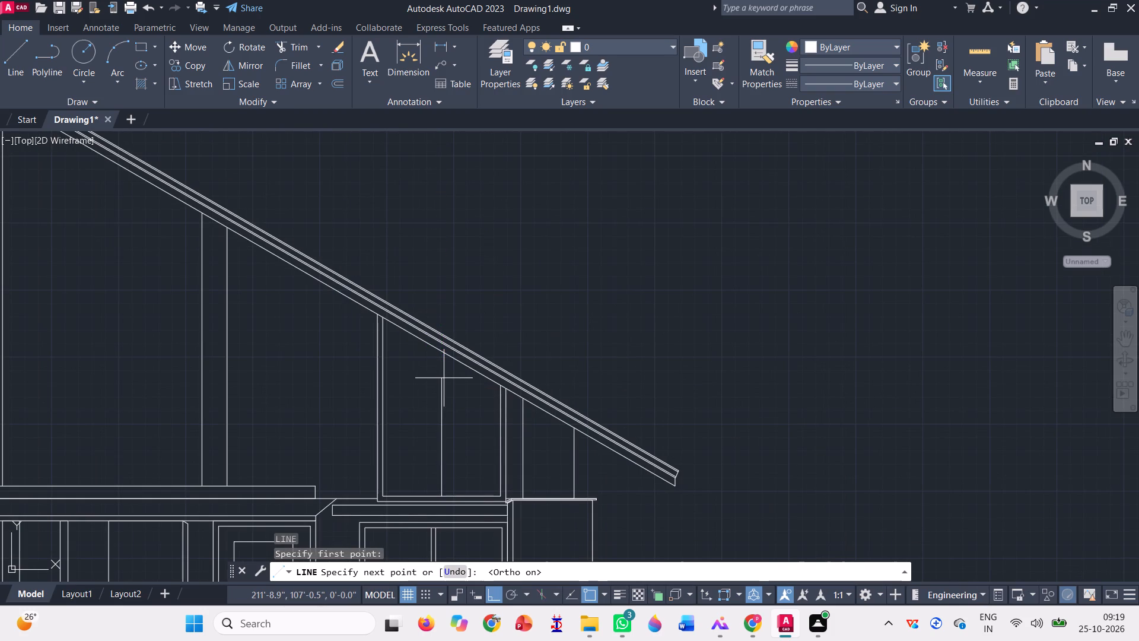
left_click(438, 270)
key("space")
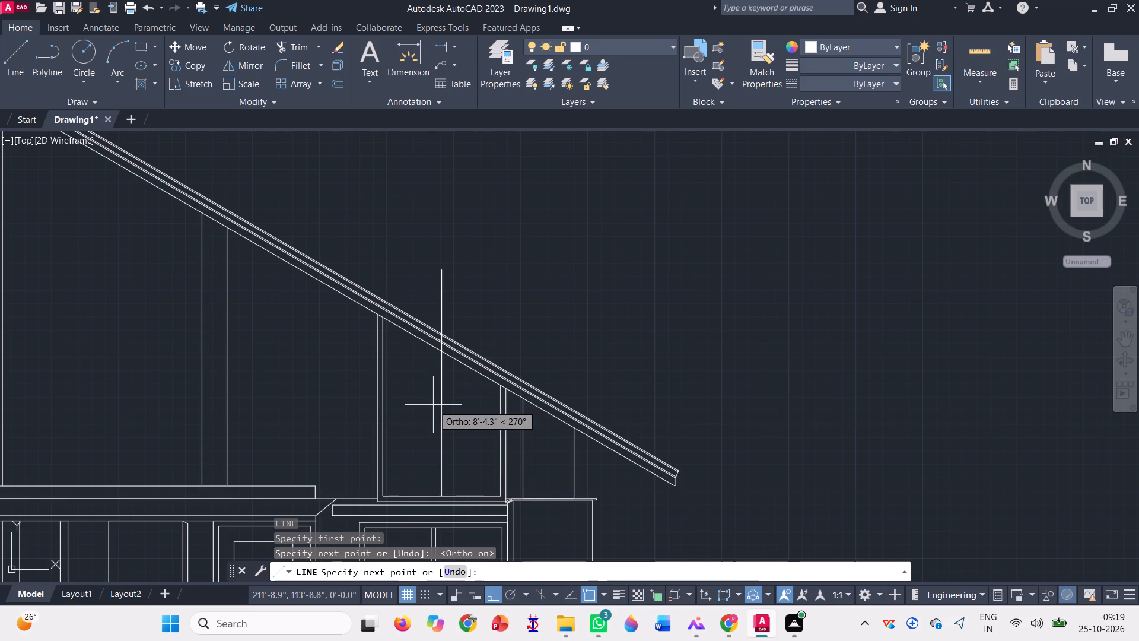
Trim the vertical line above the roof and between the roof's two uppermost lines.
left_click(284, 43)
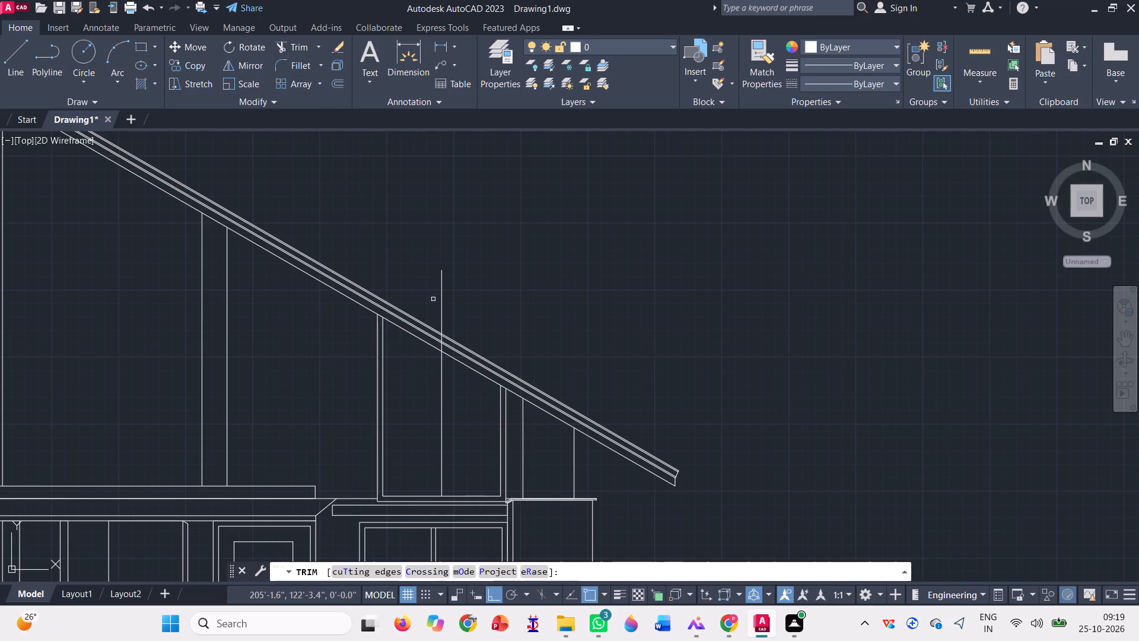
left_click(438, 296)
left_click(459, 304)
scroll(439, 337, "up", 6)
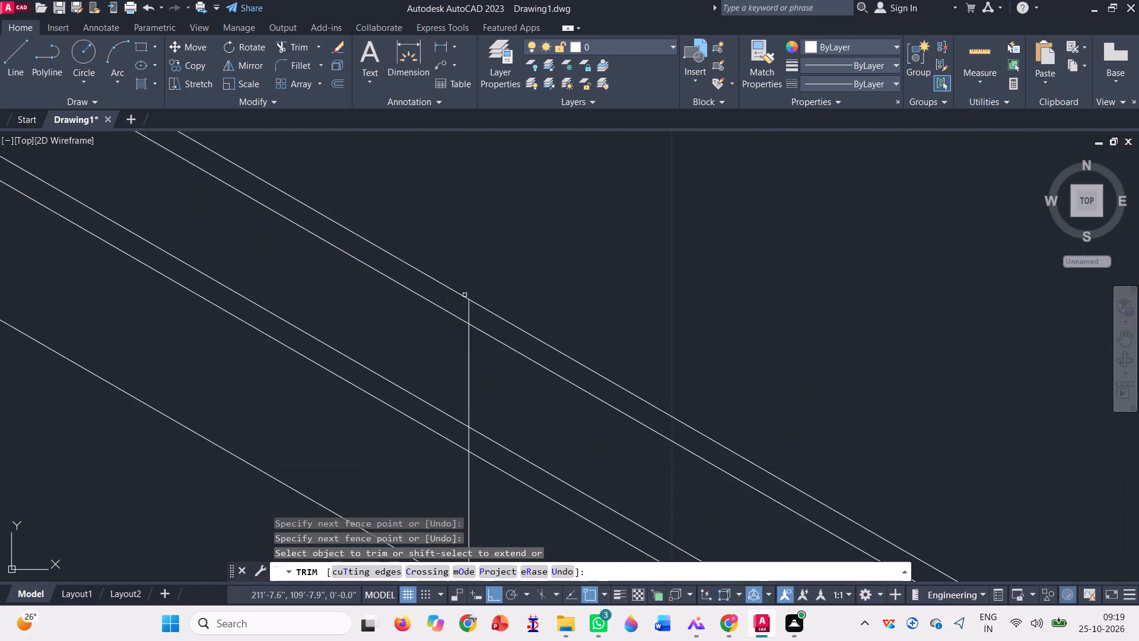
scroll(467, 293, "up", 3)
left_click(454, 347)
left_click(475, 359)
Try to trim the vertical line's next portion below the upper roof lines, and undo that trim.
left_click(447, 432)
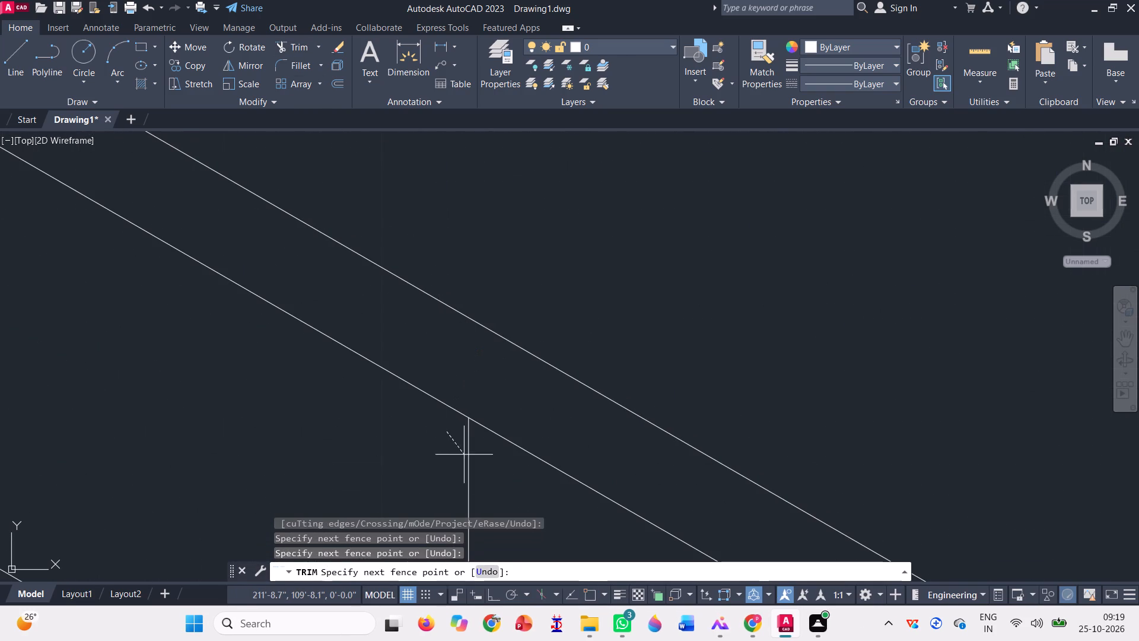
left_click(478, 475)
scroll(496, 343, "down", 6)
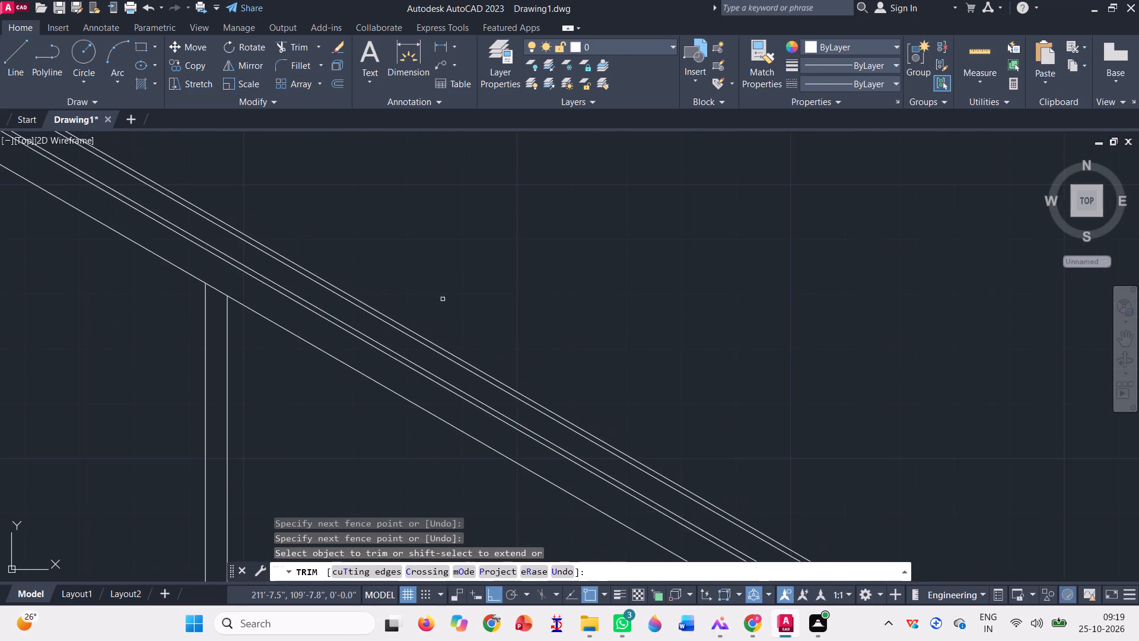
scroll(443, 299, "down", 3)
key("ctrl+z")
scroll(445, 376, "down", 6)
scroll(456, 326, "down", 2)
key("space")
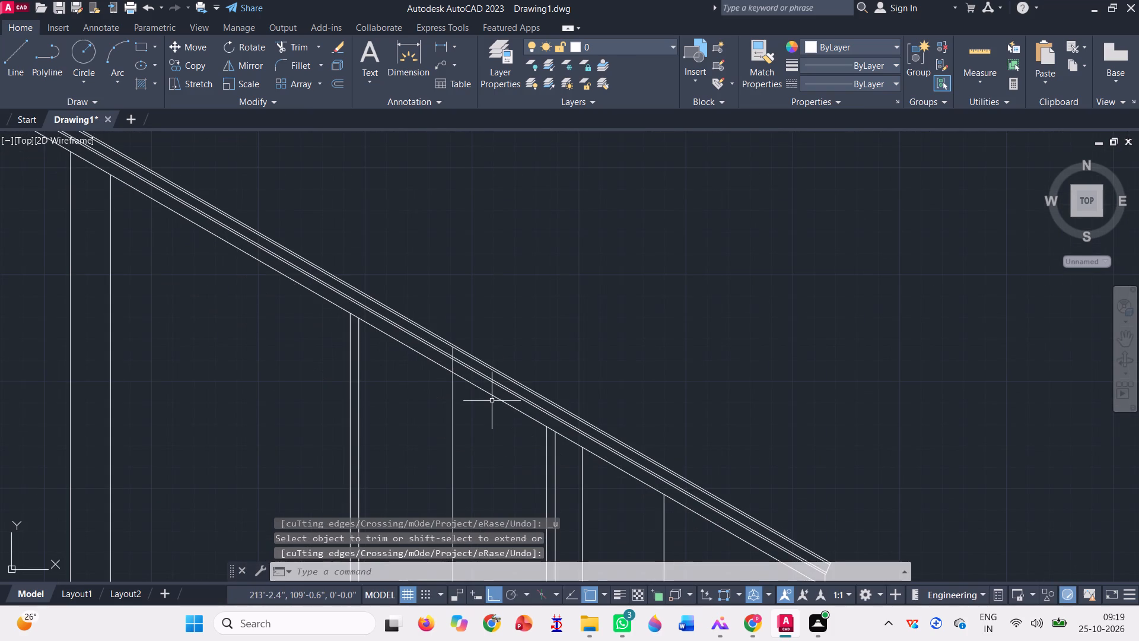
Draw a vertical line over the centre line, from the roof's underside down to the inner frame's bottom edge.
key("l")
key("Return")
scroll(443, 372, "up", 3)
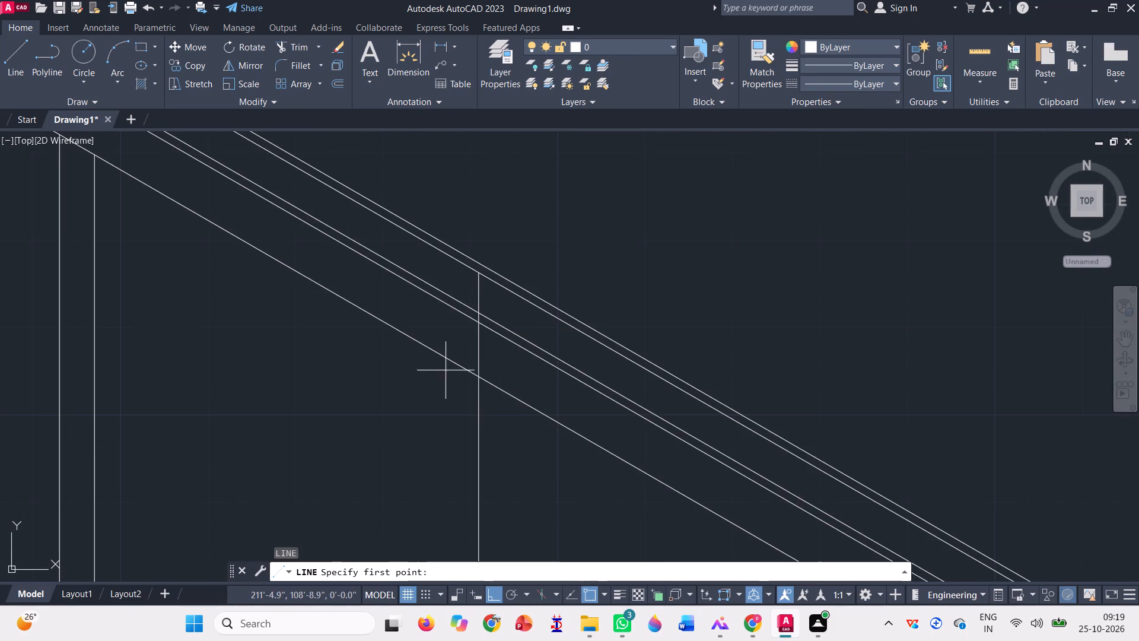
left_click(477, 377)
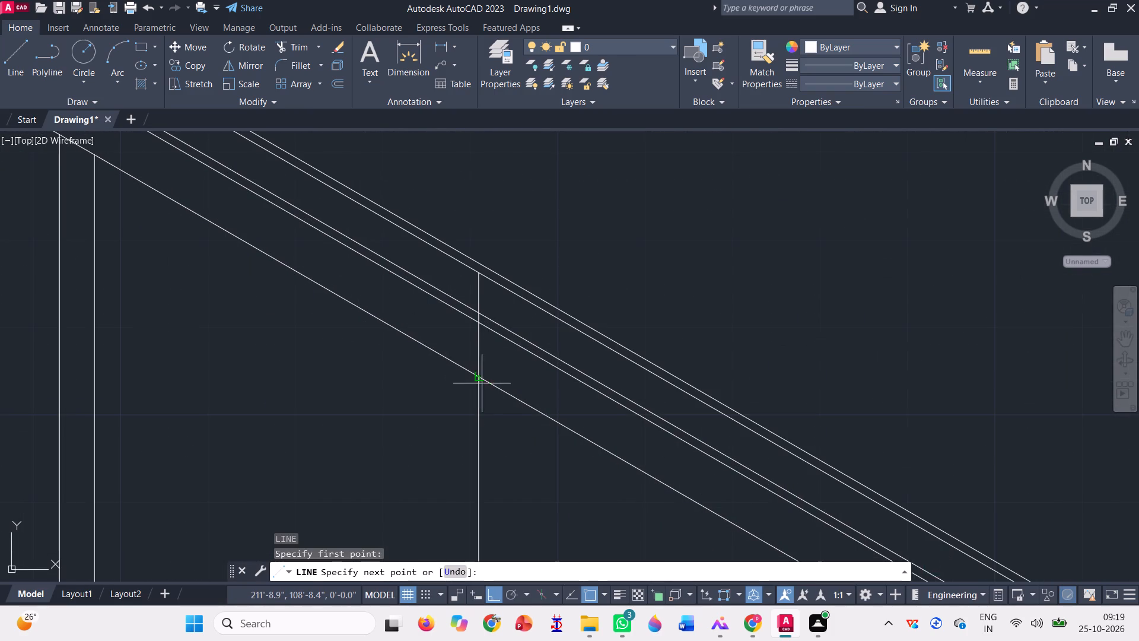
scroll(495, 256, "down", 5)
scroll(490, 342, "up", 3)
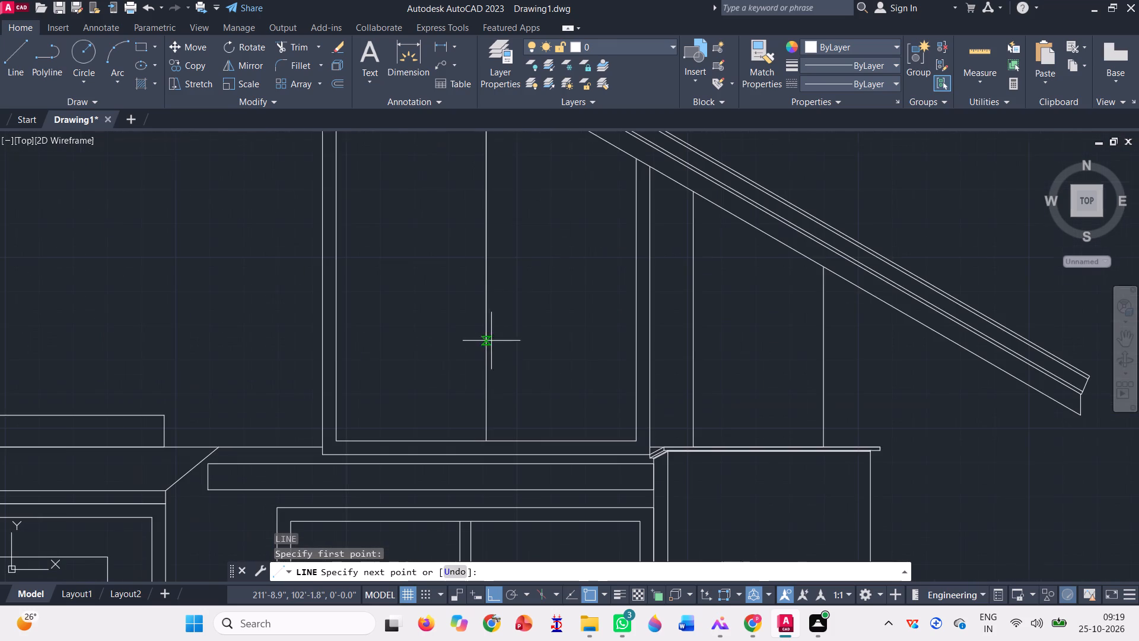
scroll(491, 420, "up", 3)
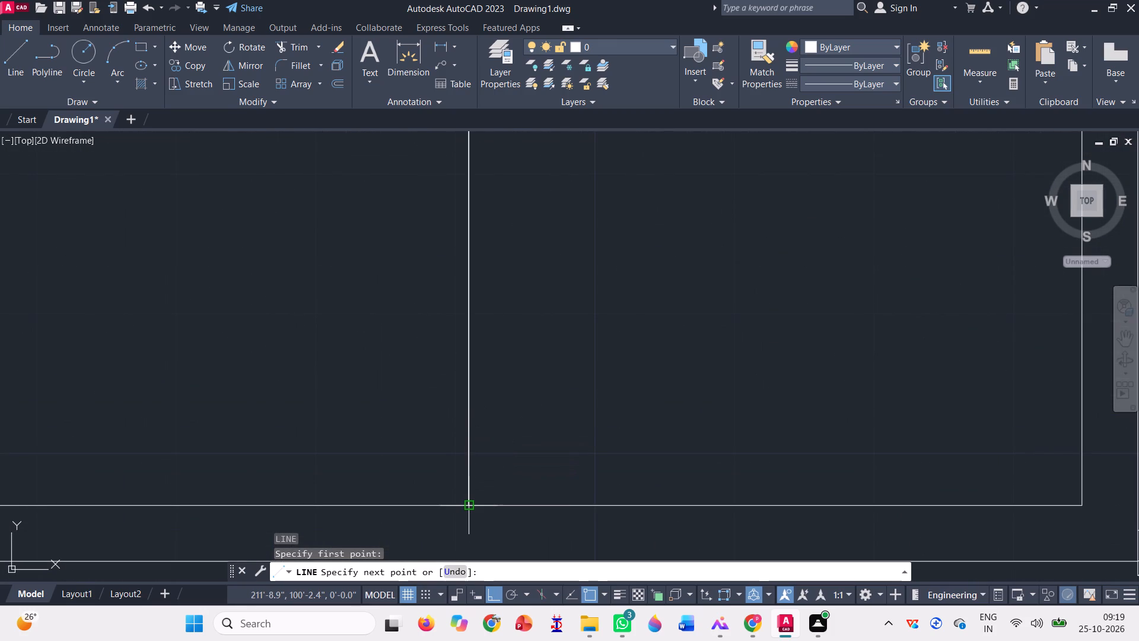
left_click(472, 504)
scroll(450, 504, "down", 2)
key("space")
scroll(470, 523, "down", 2)
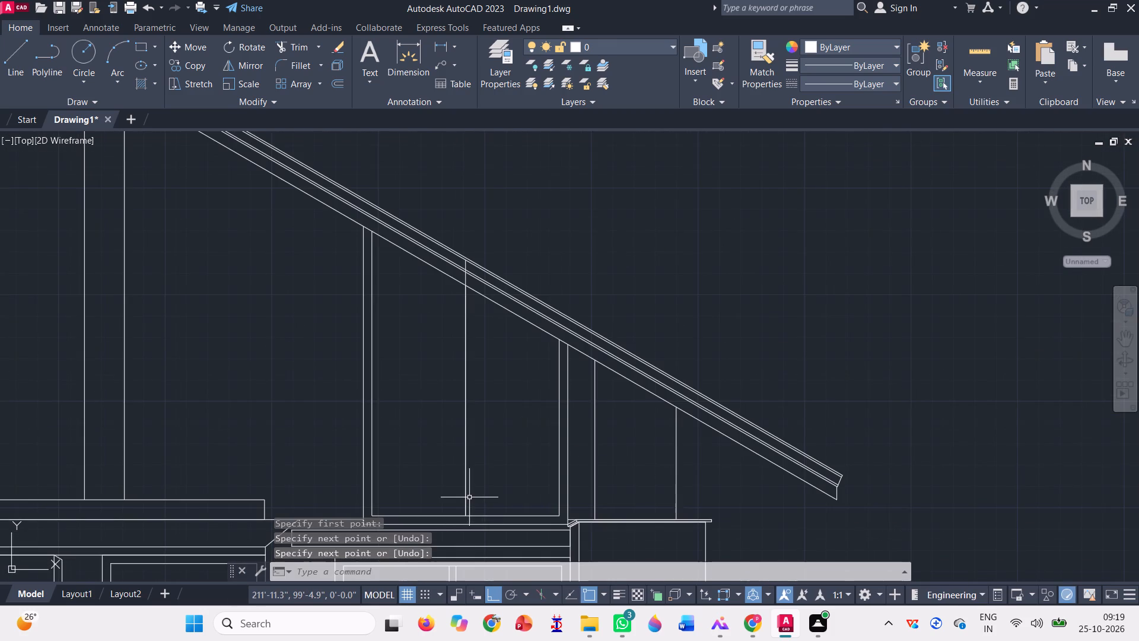
Erase the original overlong vertical line that runs up through the roof bands.
scroll(470, 214, "up", 3)
left_click(447, 424)
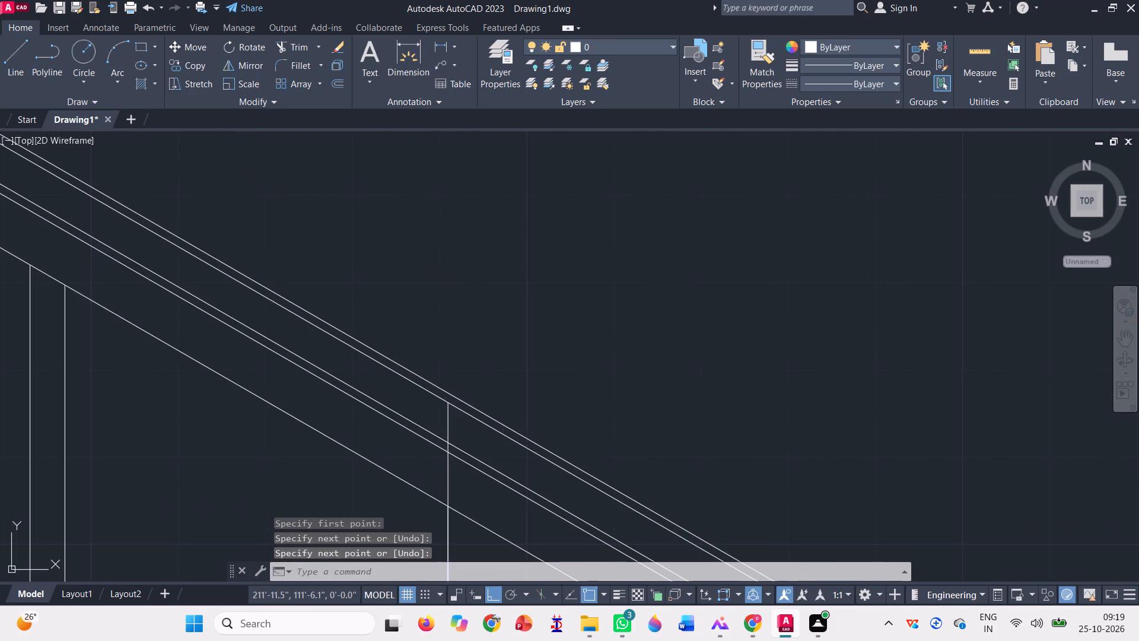
key("Delete")
Offset the window's vertical centre line in successive 1-inch steps, twice toward each side.
scroll(436, 398, "down", 3)
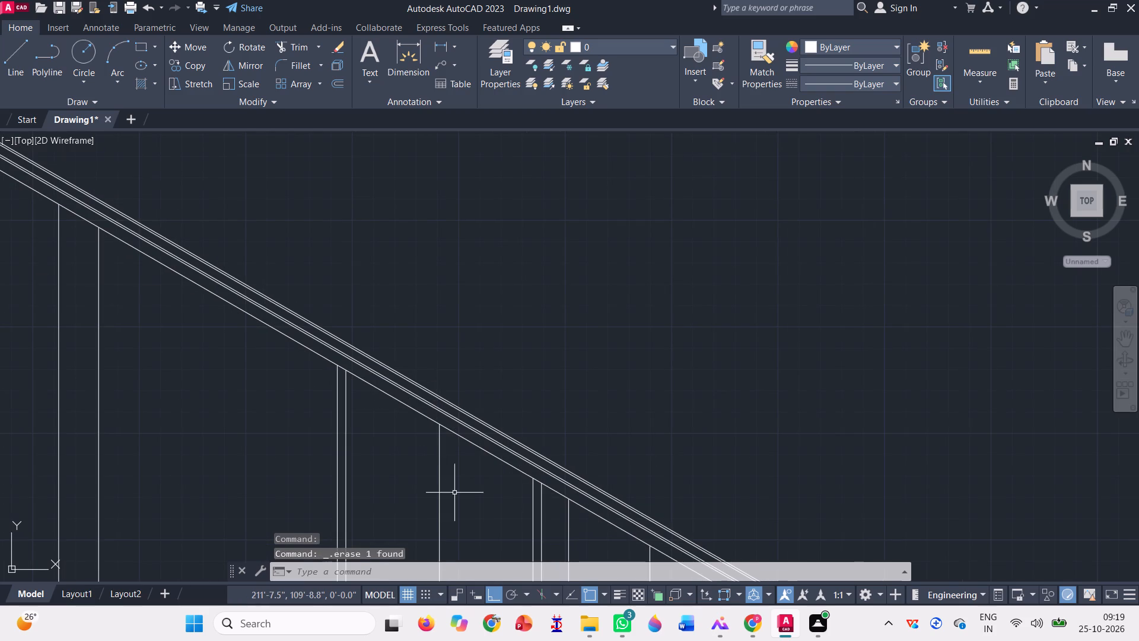
left_click(453, 492)
left_click(424, 481)
scroll(443, 452, "down", 2)
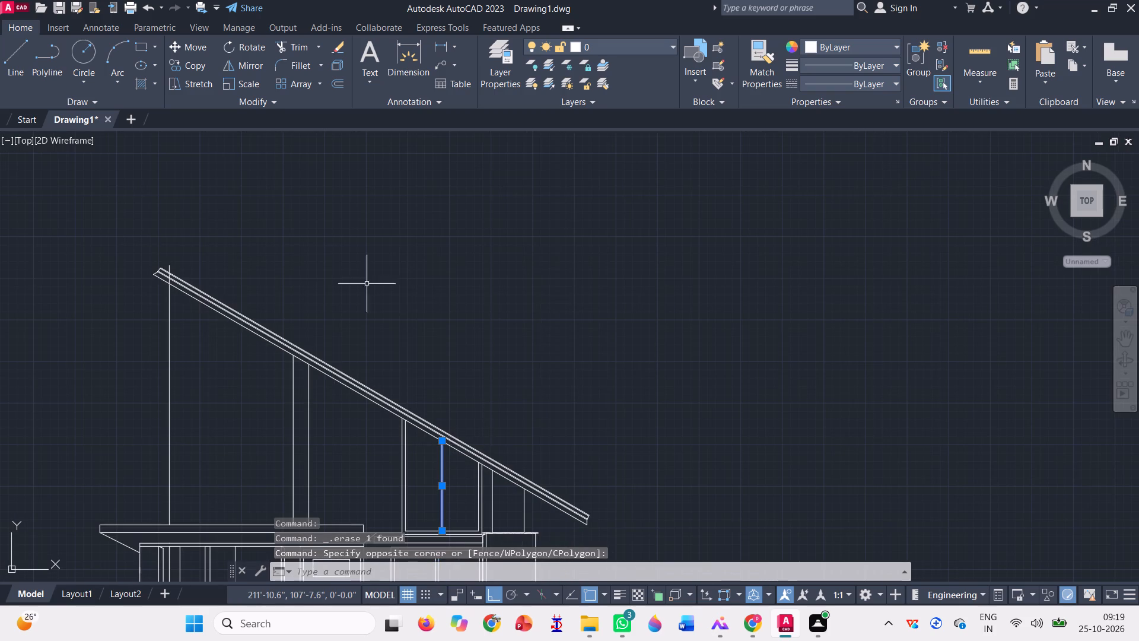
left_click(336, 84)
scroll(589, 342, "down", 1)
key("space")
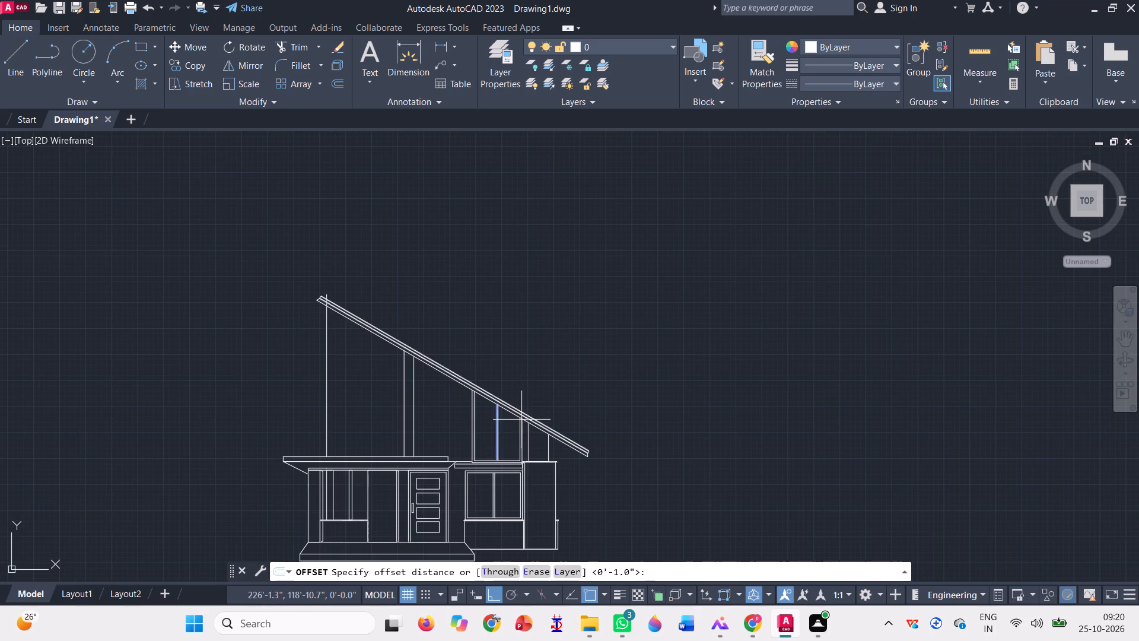
scroll(493, 456, "up", 3)
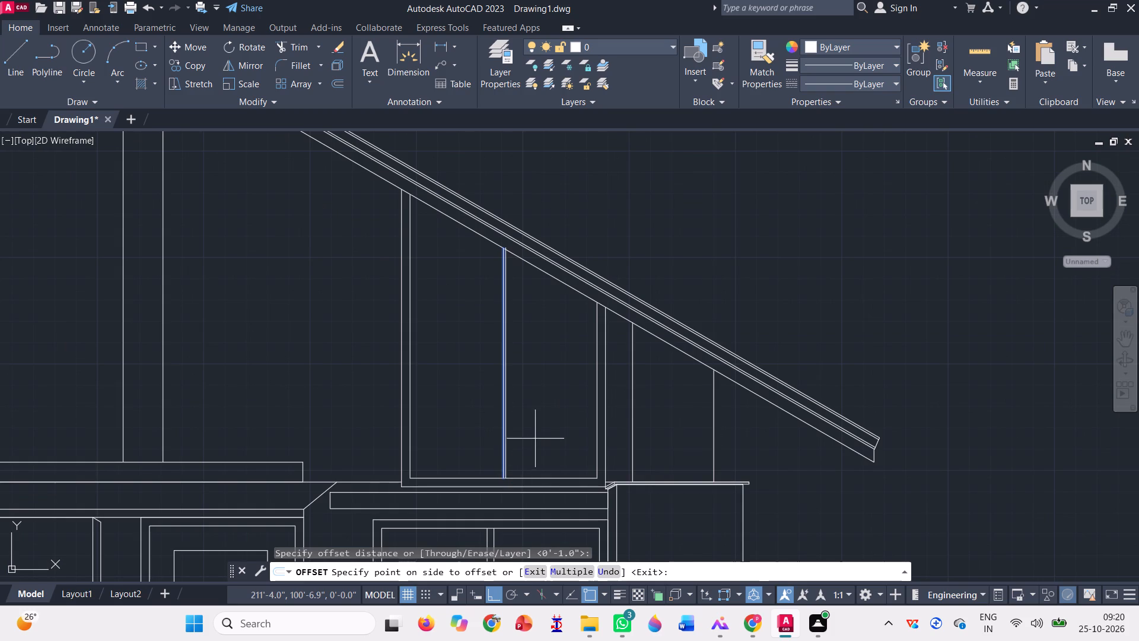
left_click(535, 436)
scroll(492, 484, "up", 3)
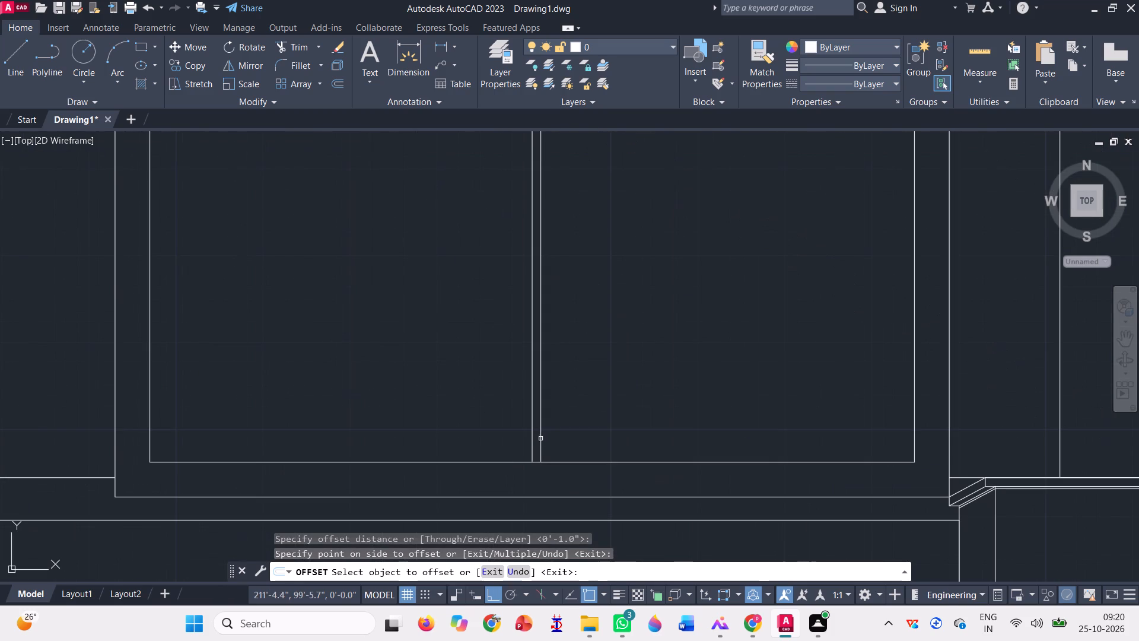
left_click(541, 423)
left_click(567, 422)
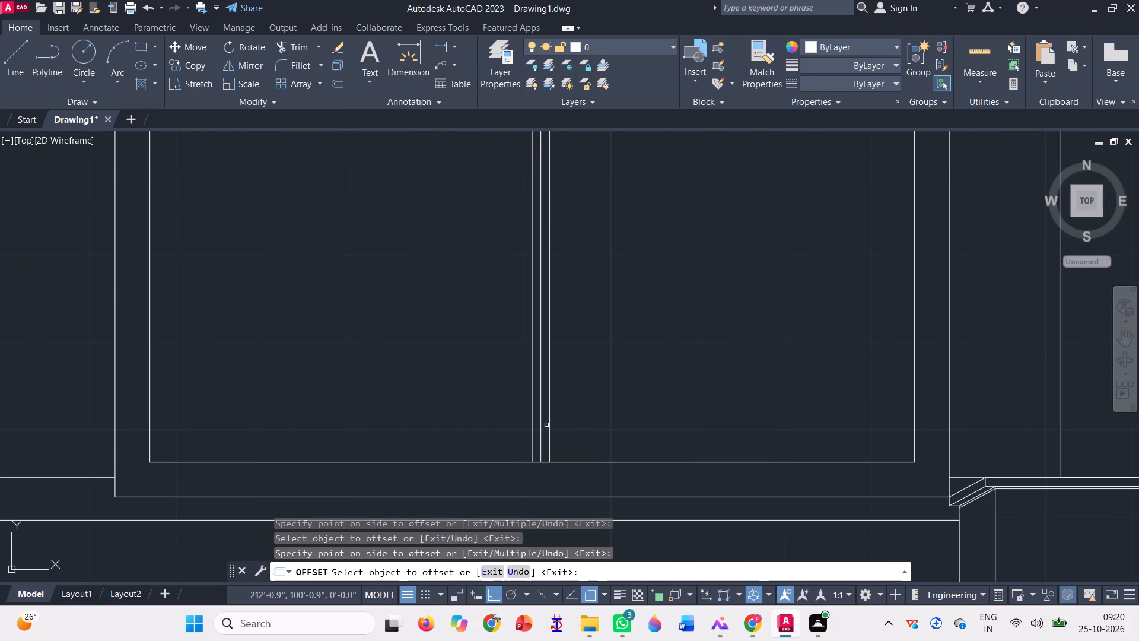
left_click(532, 418)
left_click(499, 421)
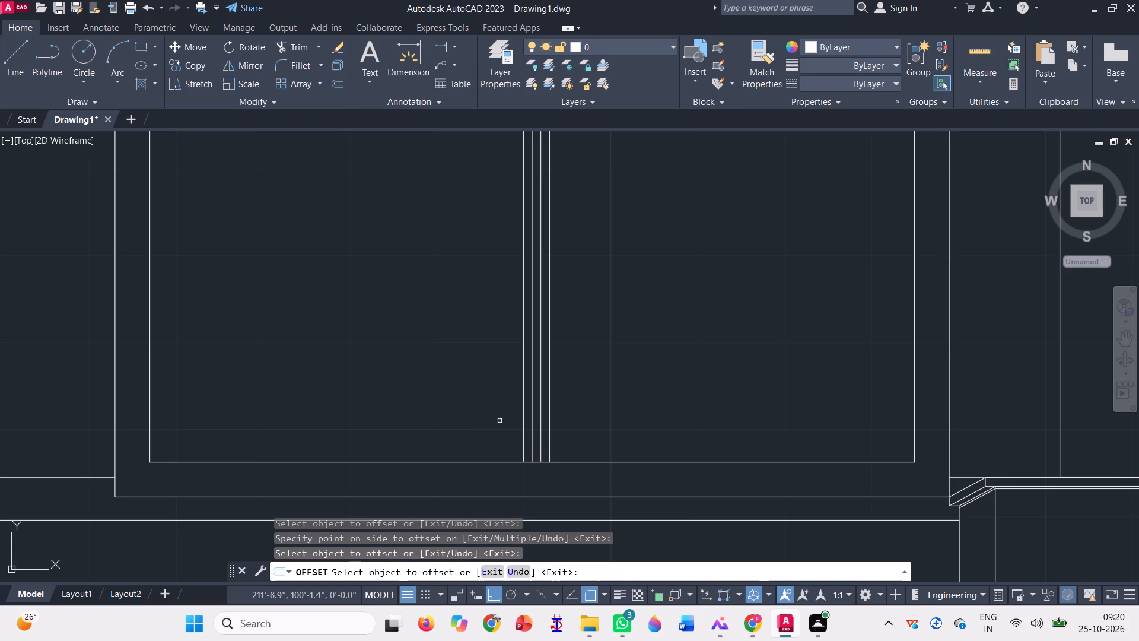
left_click(524, 433)
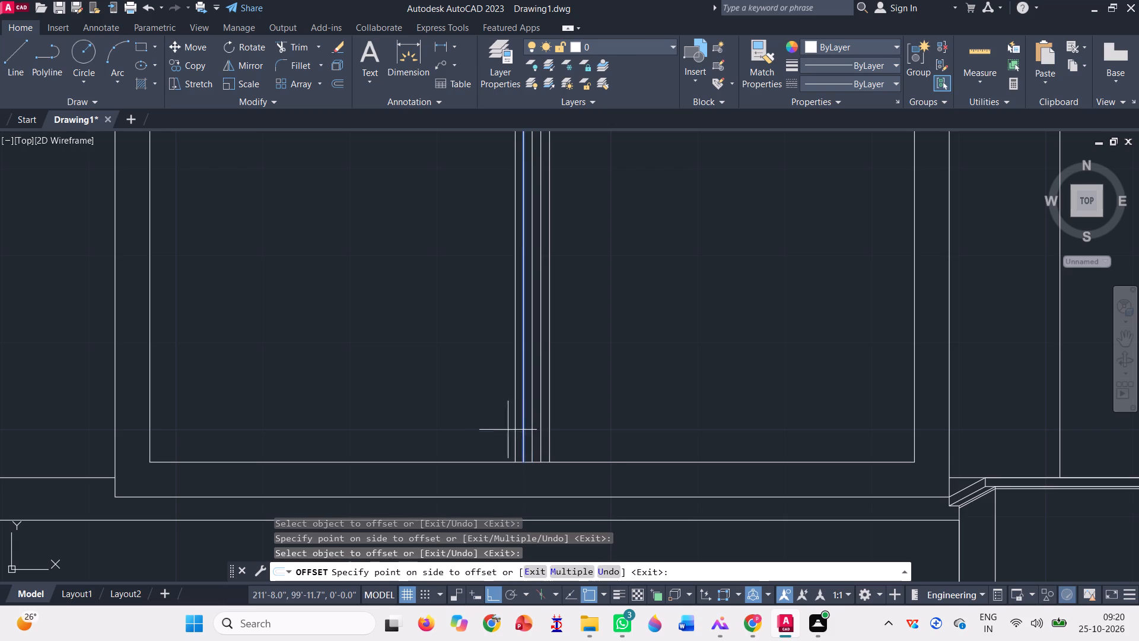
left_click(488, 426)
key("space")
Erase the three inner vertical lines, keeping only the two outermost offsets as the central mullion's edges.
scroll(542, 456, "up", 3)
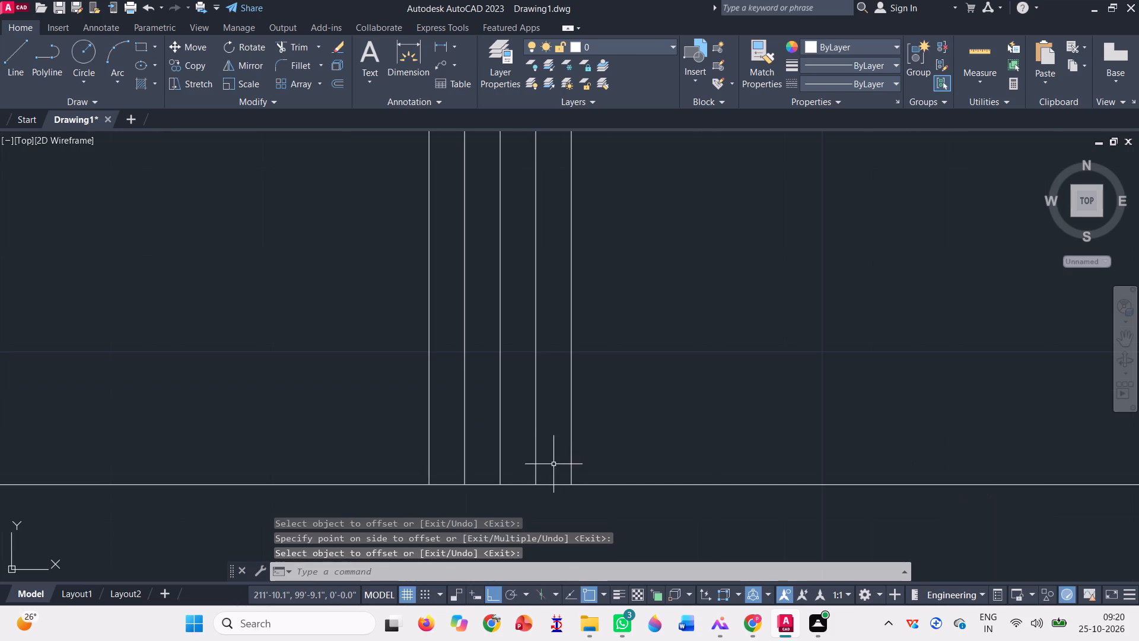
left_click(553, 463)
left_click(450, 381)
scroll(501, 453, "down", 6)
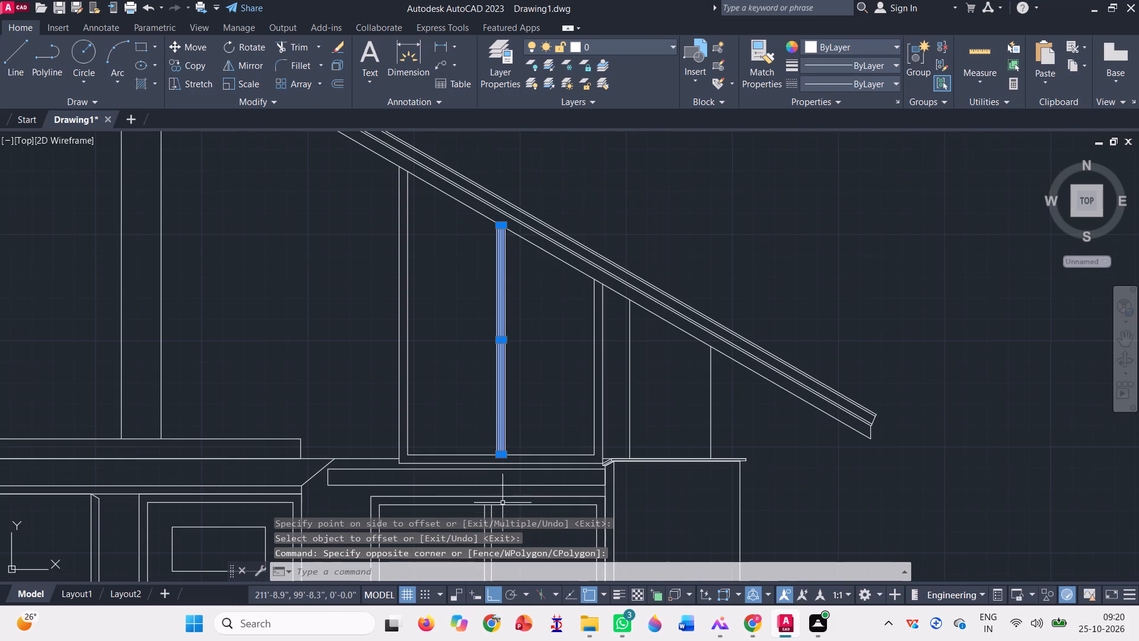
key("Delete")
Trim the mullion's right-hand line where it projects above the roof's lowest sloped line.
scroll(537, 199, "up", 2)
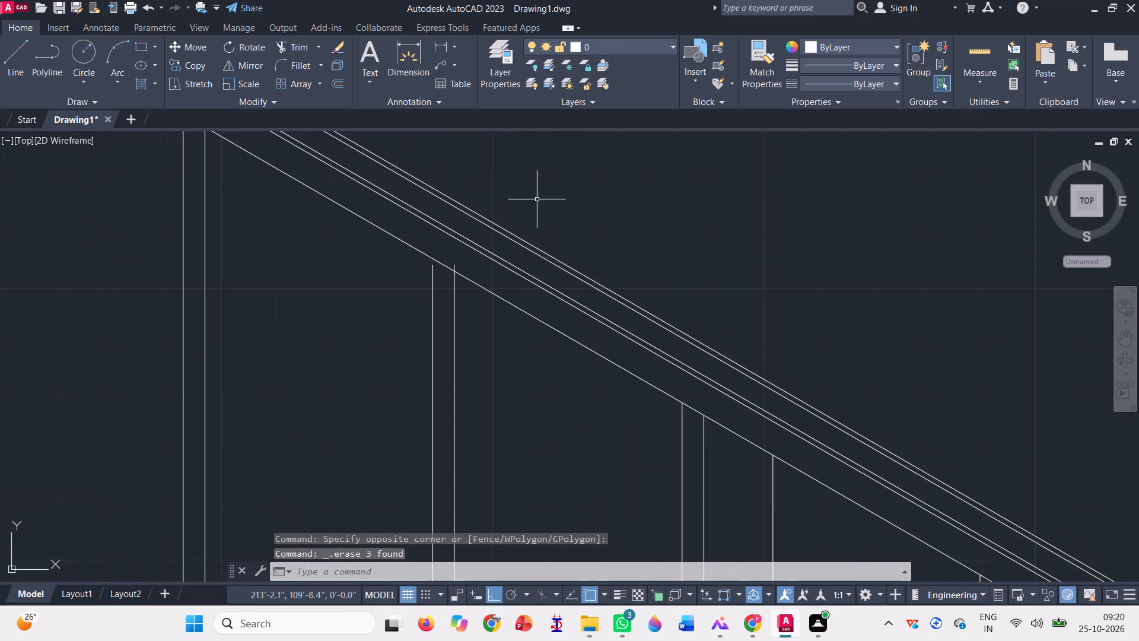
left_click(295, 52)
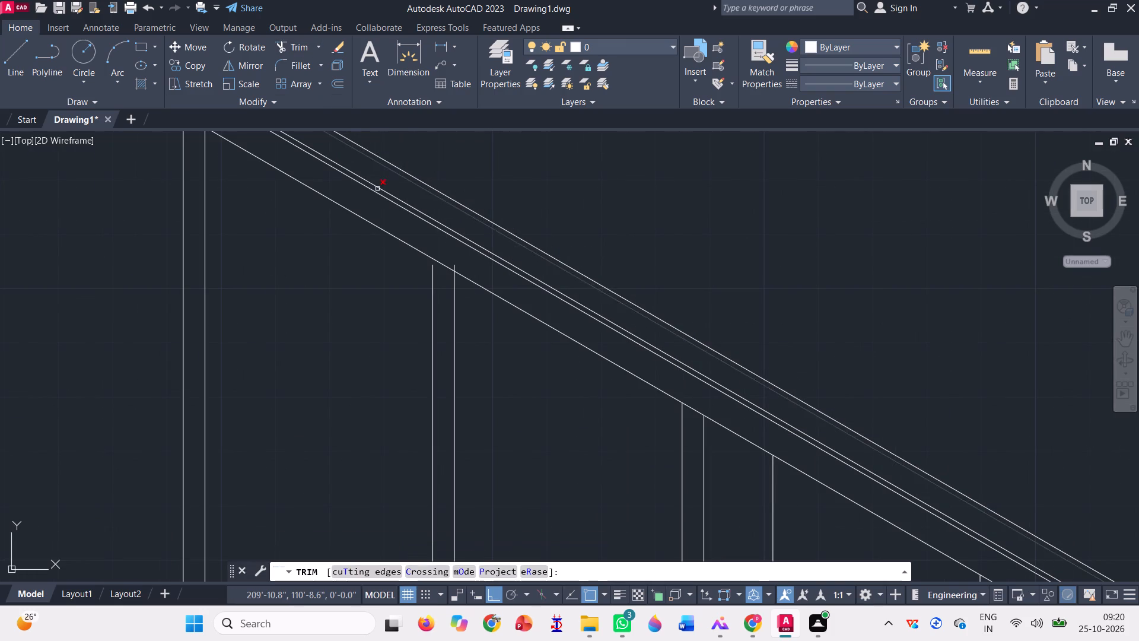
scroll(433, 265, "up", 3)
left_click(513, 268)
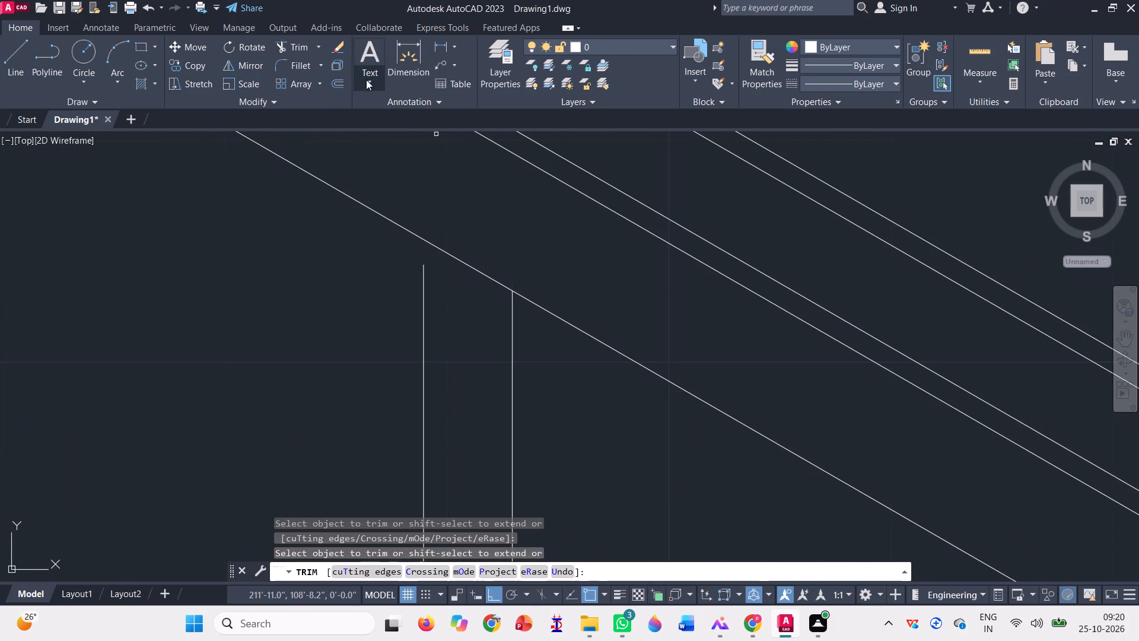
Extend the mullion's left-hand line up to the roof's lowest sloped line.
left_click(323, 40)
left_click(307, 94)
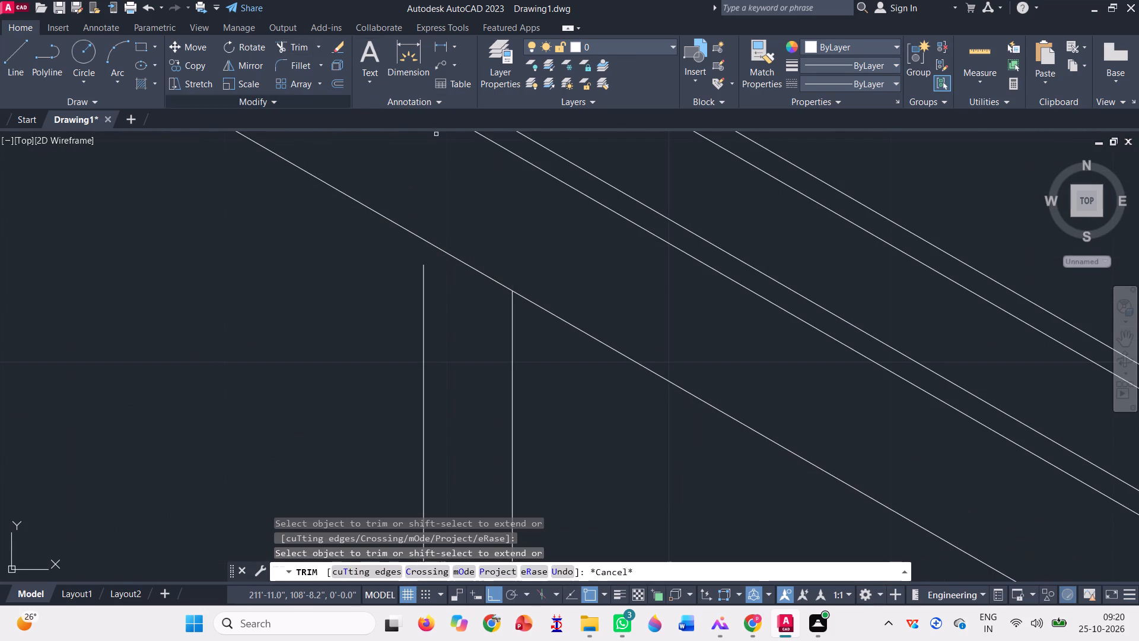
left_click(387, 348)
left_click(438, 359)
scroll(419, 359, "down", 6)
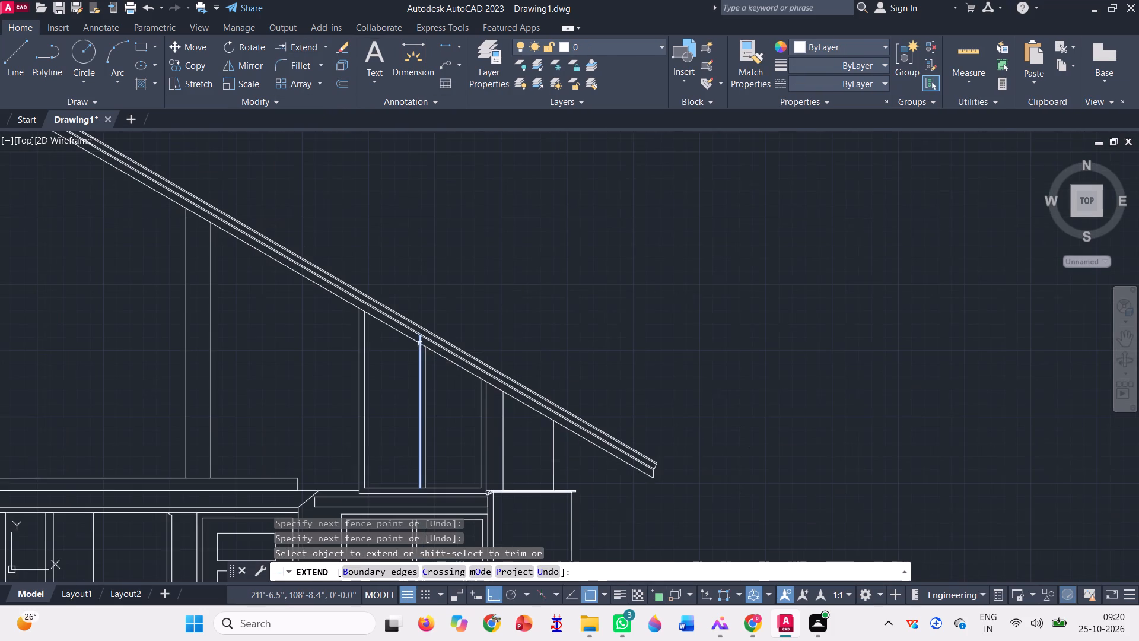
key("Escape")
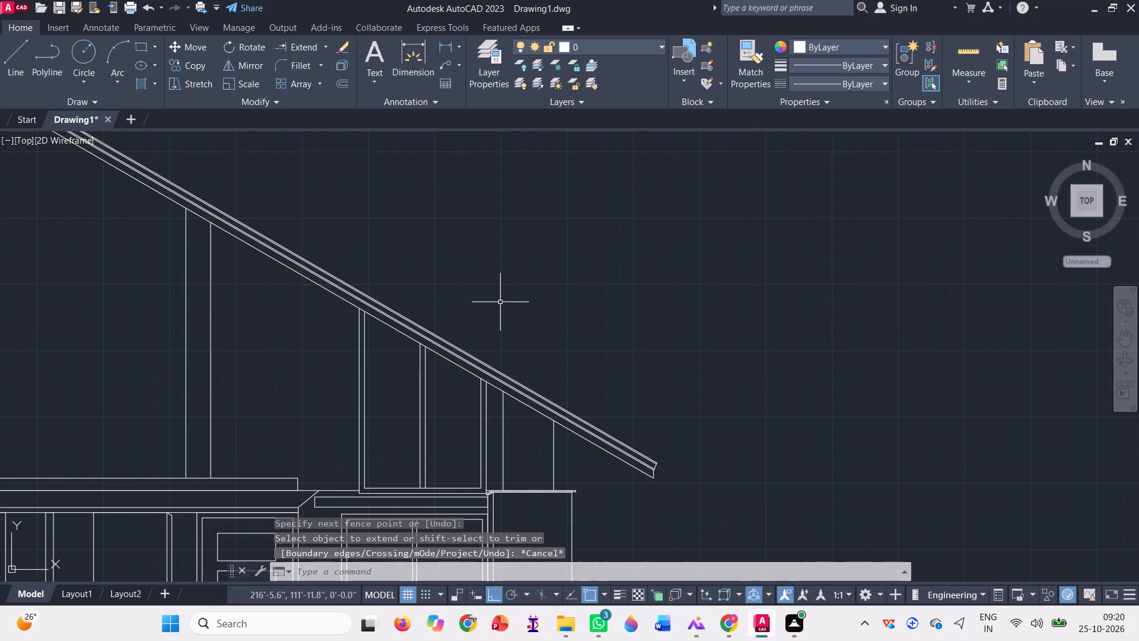
Draw a sloped line along the roof's underside between the tops of the window's outer left and outer right frame lines.
scroll(611, 345, "down", 1)
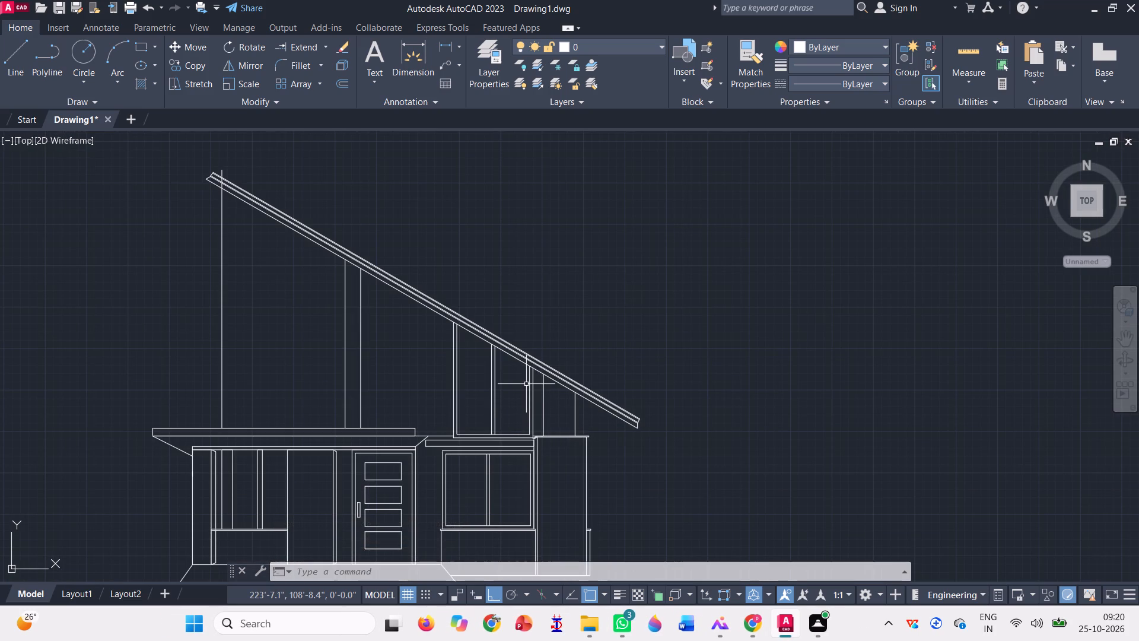
scroll(447, 387, "up", 1)
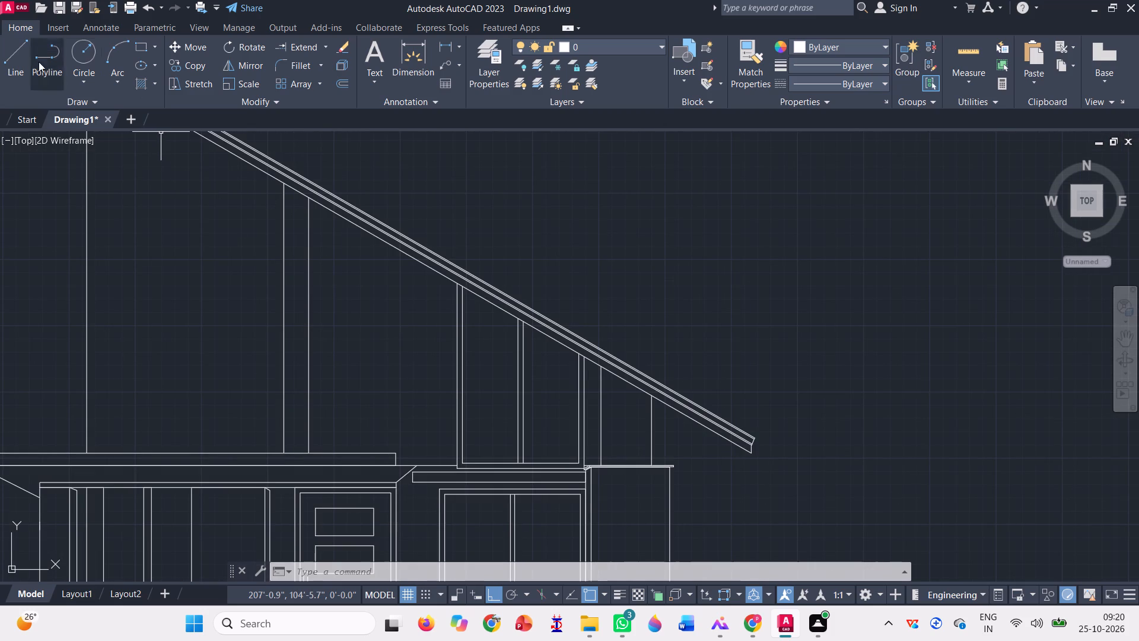
left_click(12, 64)
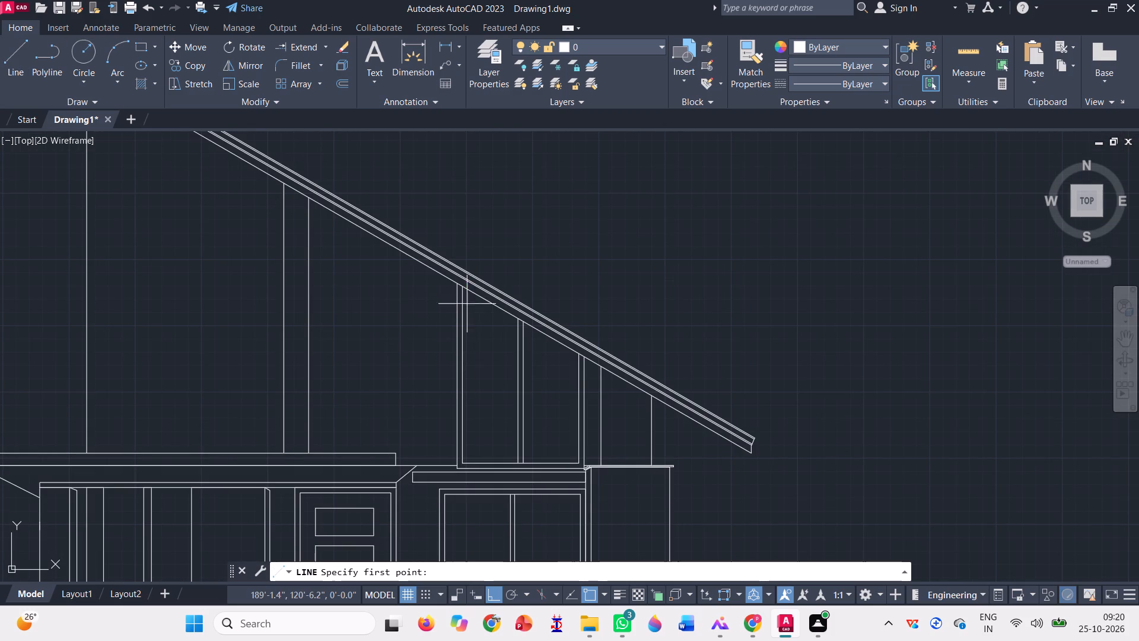
scroll(439, 262, "up", 3)
left_click(511, 341)
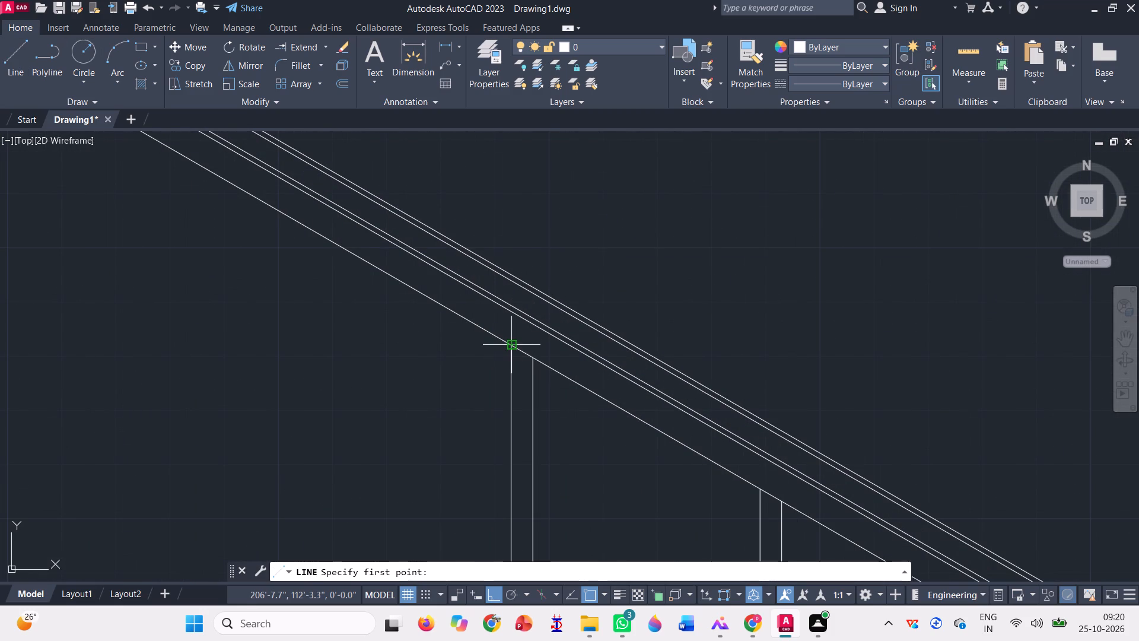
scroll(398, 325, "down", 2)
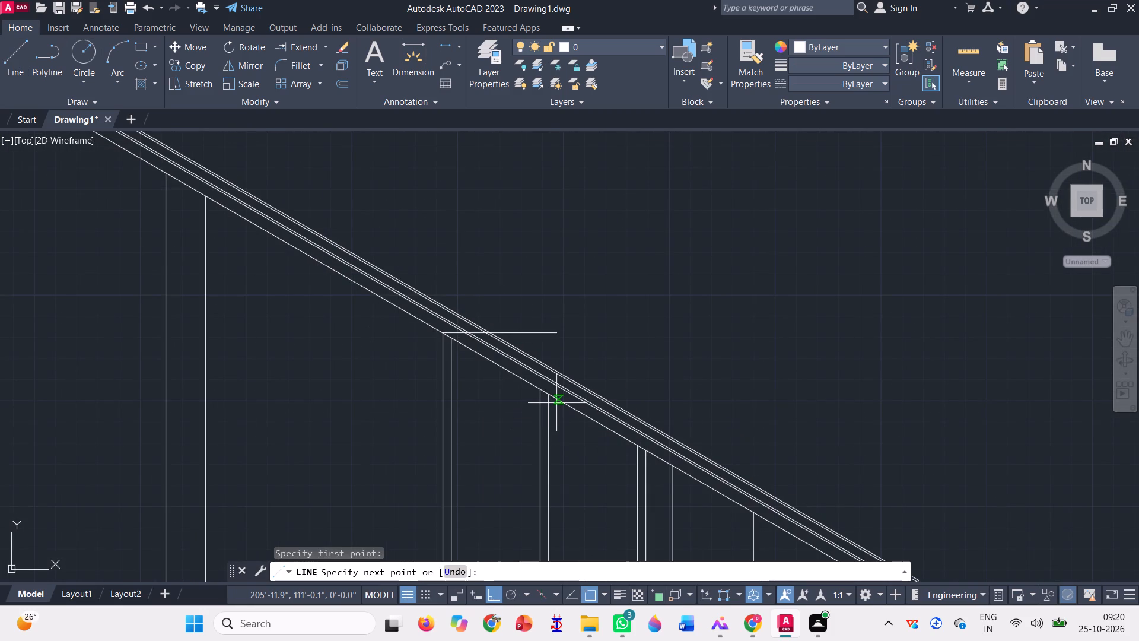
key("F8")
scroll(498, 315, "down", 1)
scroll(593, 395, "up", 2)
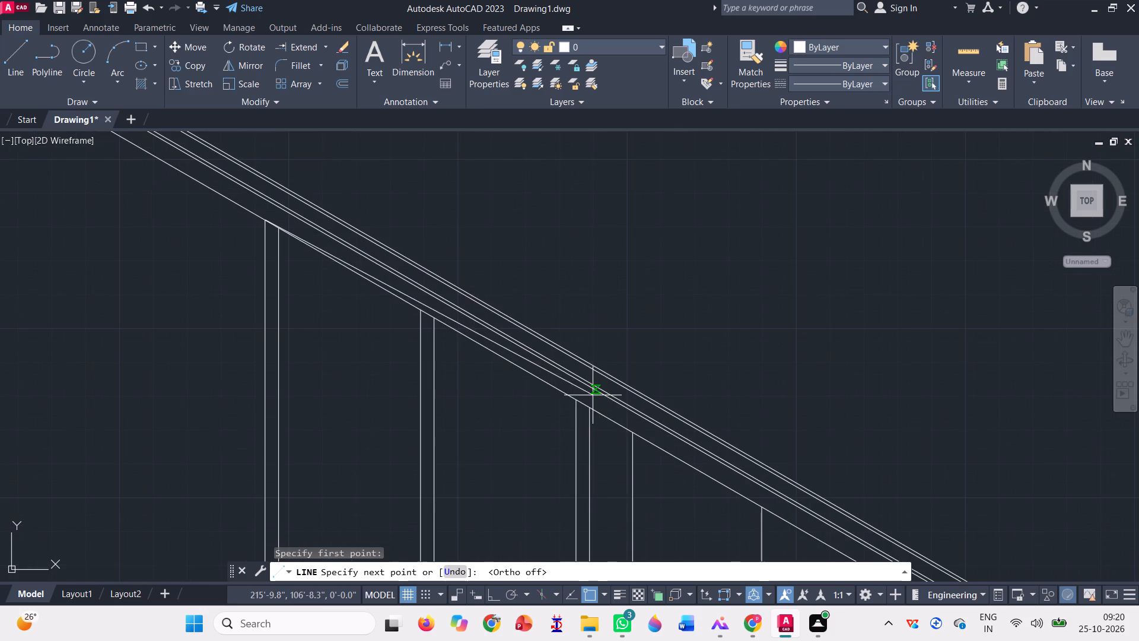
left_click(588, 408)
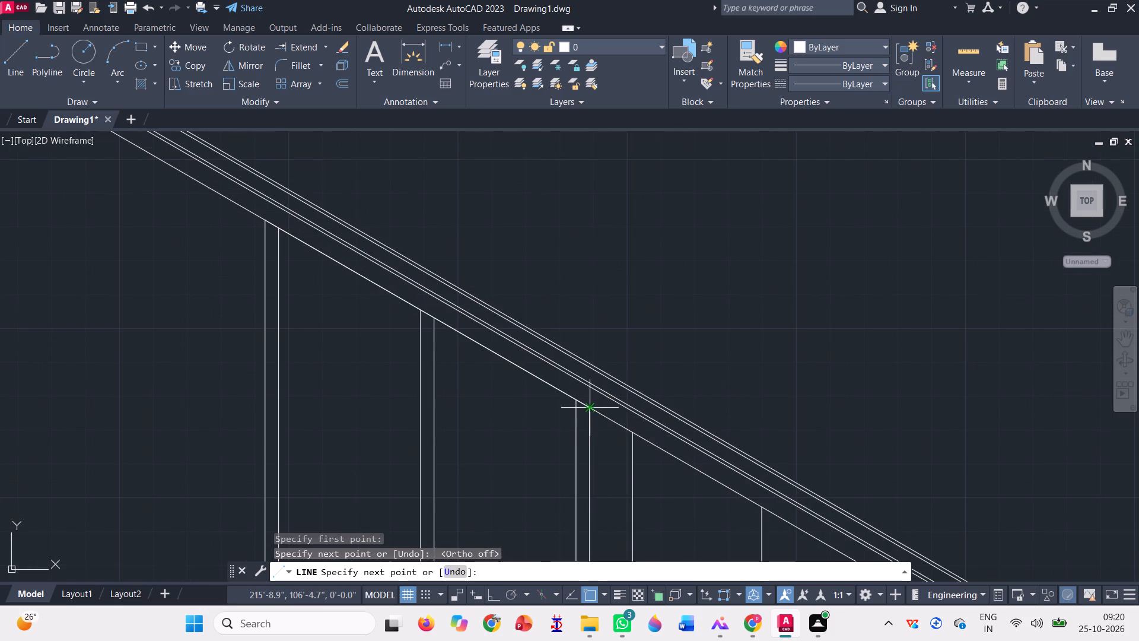
key("space")
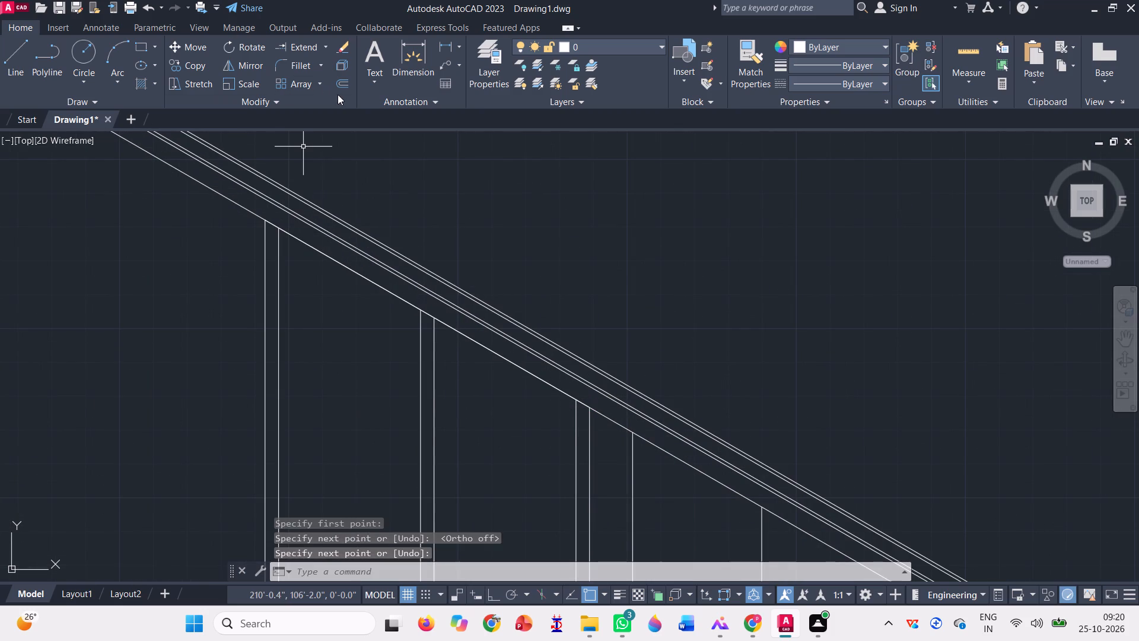
Offset the window's sloped top line downward in successive 1-inch steps to reach 3 inches below the roof's underside.
left_click(344, 84)
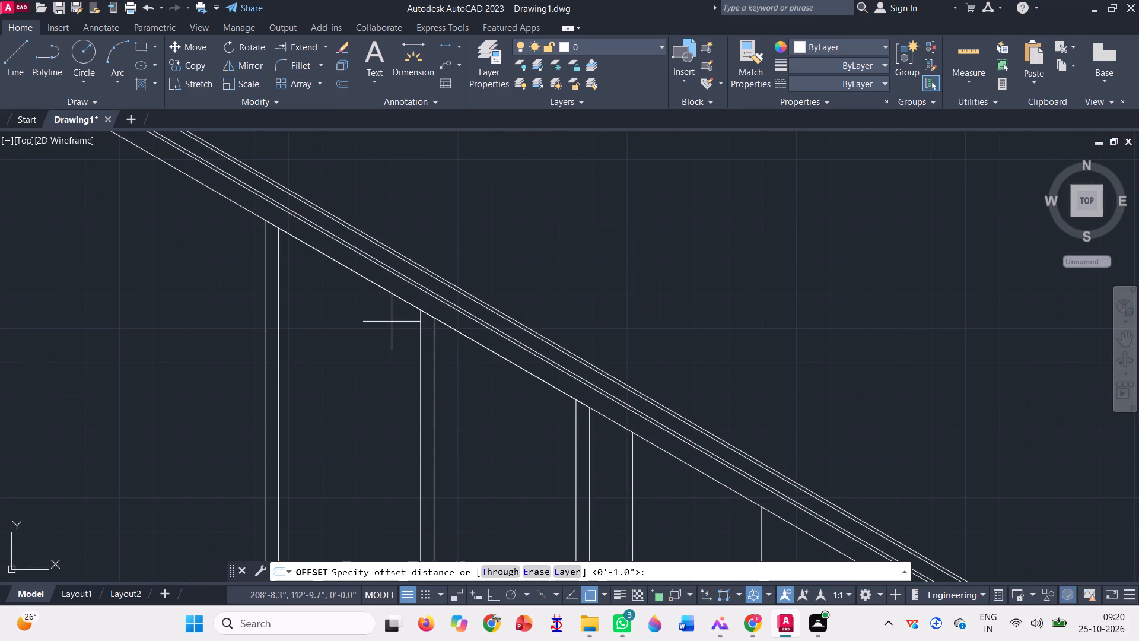
key("space")
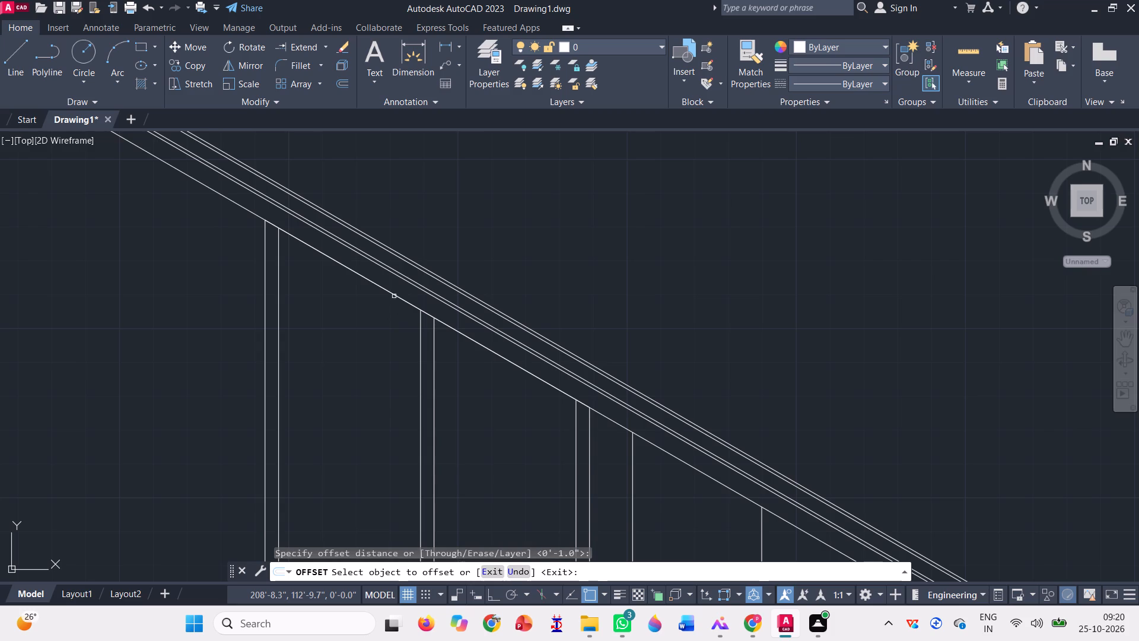
left_click(394, 296)
left_click(381, 313)
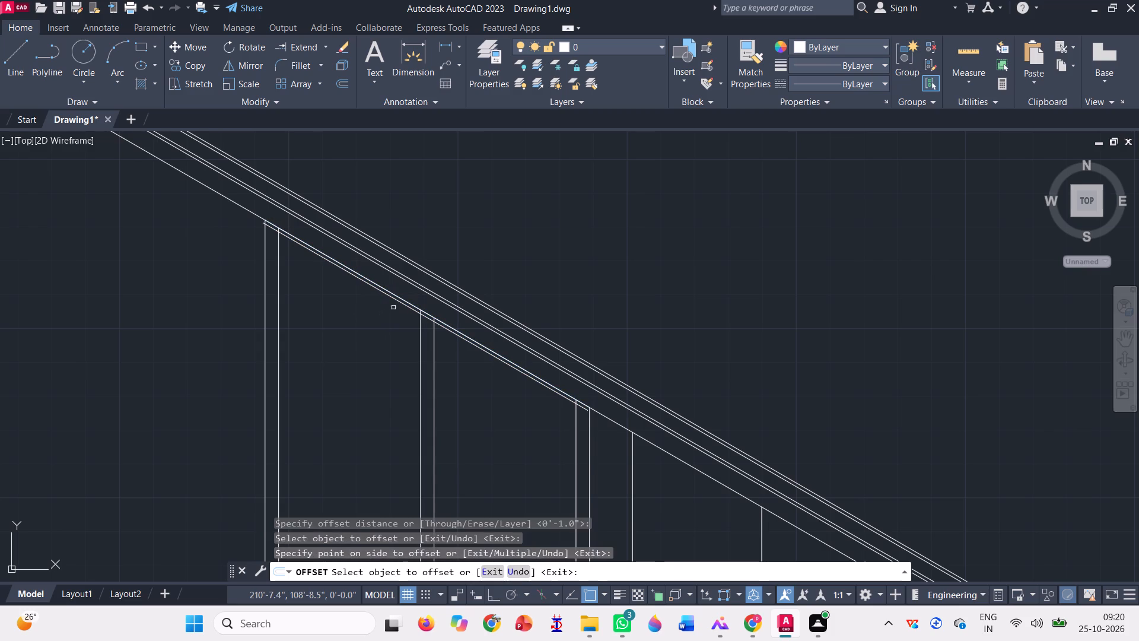
scroll(393, 306, "up", 3)
left_click(416, 291)
left_click(396, 307)
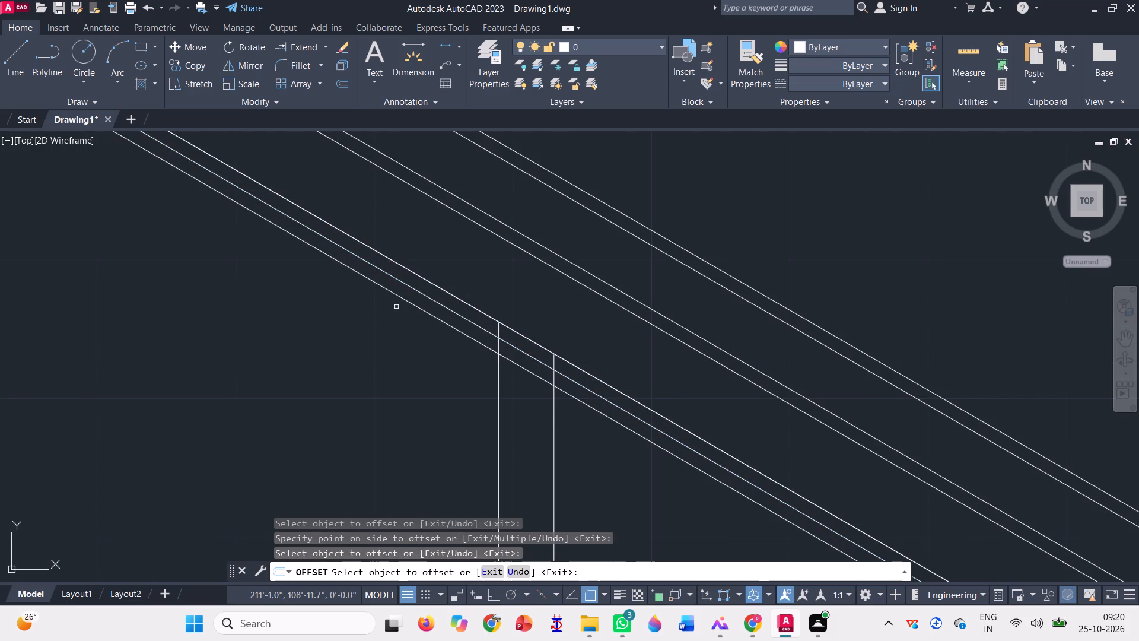
left_click(406, 302)
left_click(399, 316)
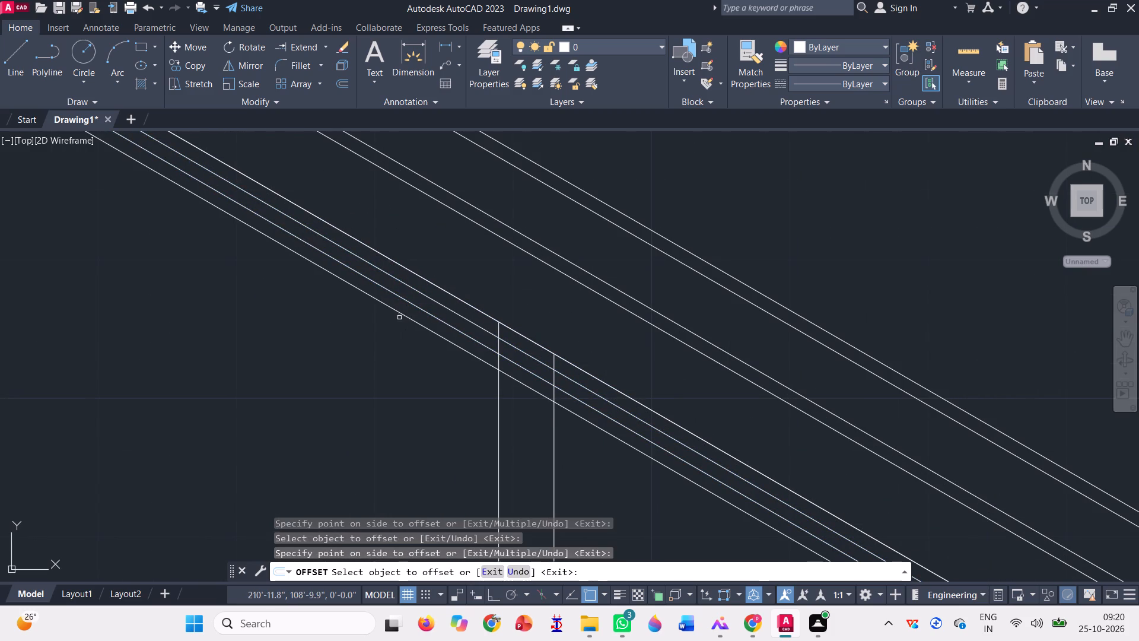
left_click(406, 318)
left_click(397, 321)
scroll(374, 340, "down", 3)
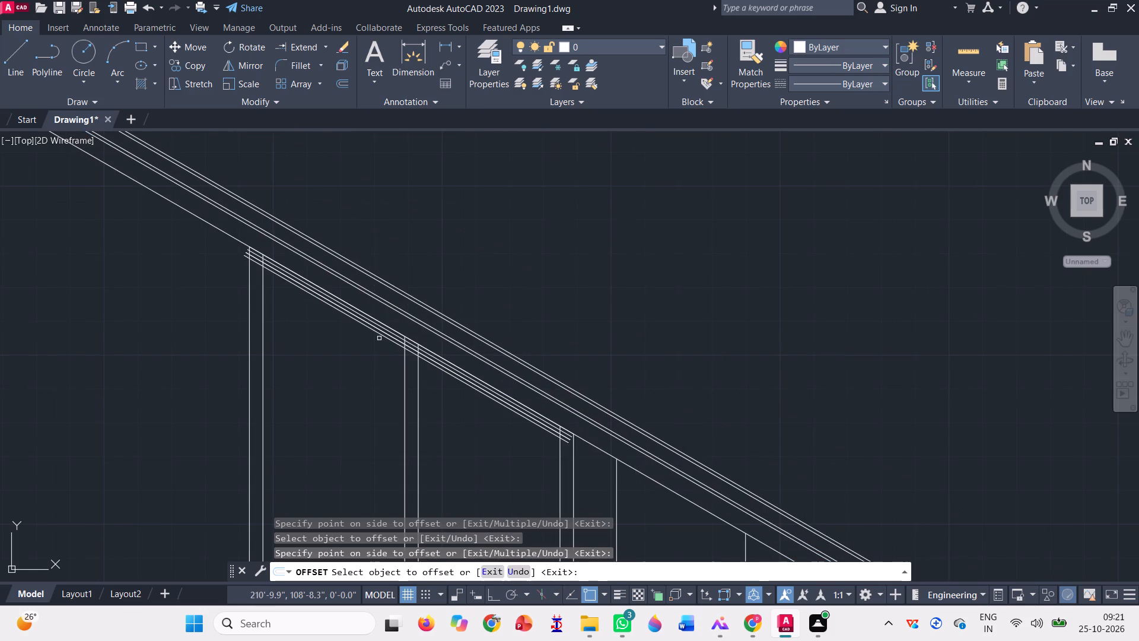
key("space")
Erase the intermediate sloped offsets and the line drawn along the roof's underside, keeping only the lowest offset.
scroll(249, 256, "up", 4)
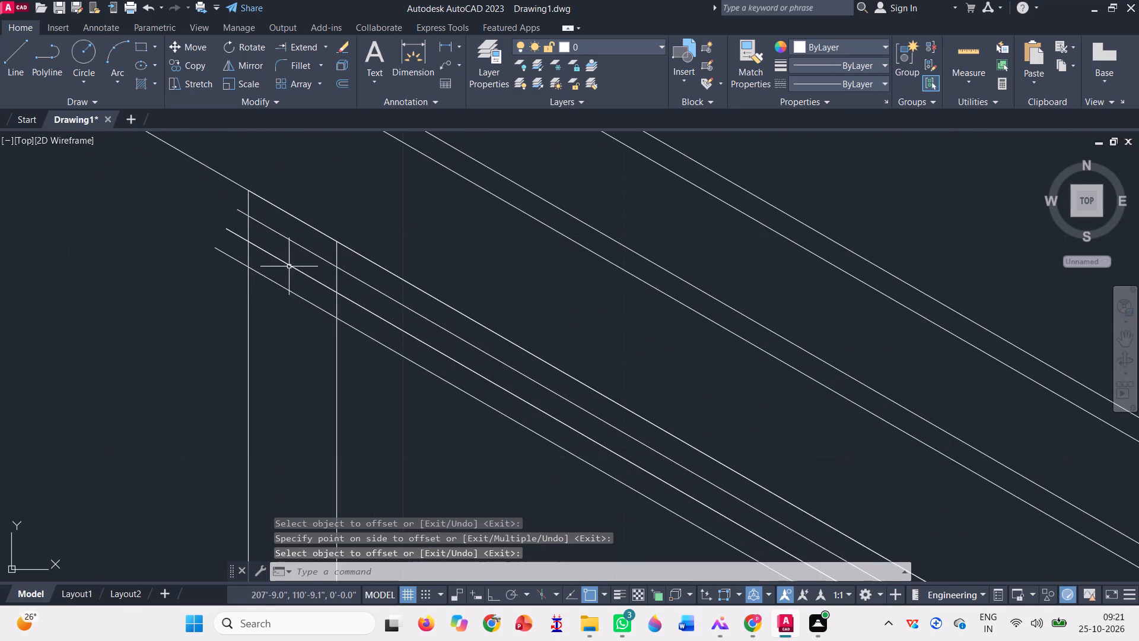
left_click(290, 278)
left_click(276, 224)
key("Delete")
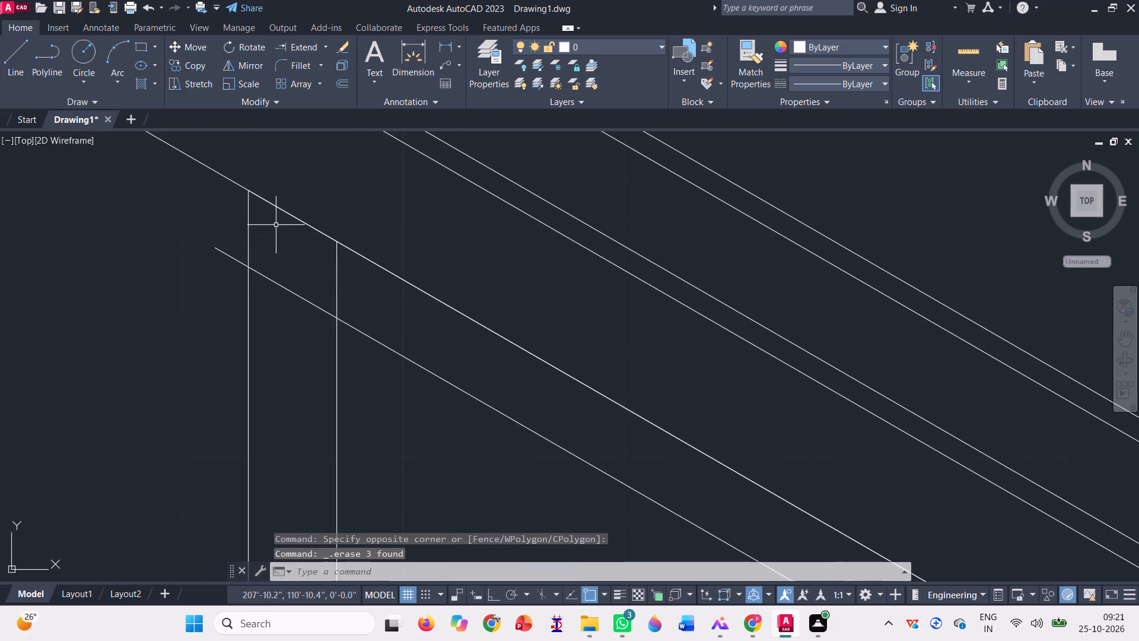
left_click(286, 211)
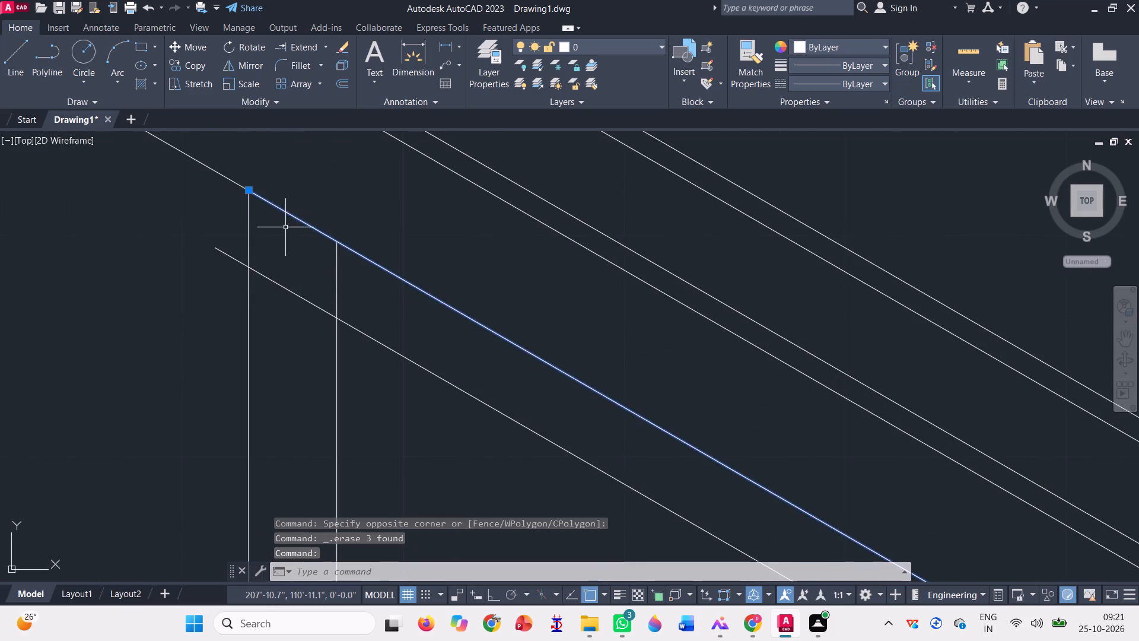
scroll(237, 279, "down", 2)
key("Delete")
Extend the lower end of the sloped top frame line to the window's outer right frame line.
scroll(249, 258, "down", 2)
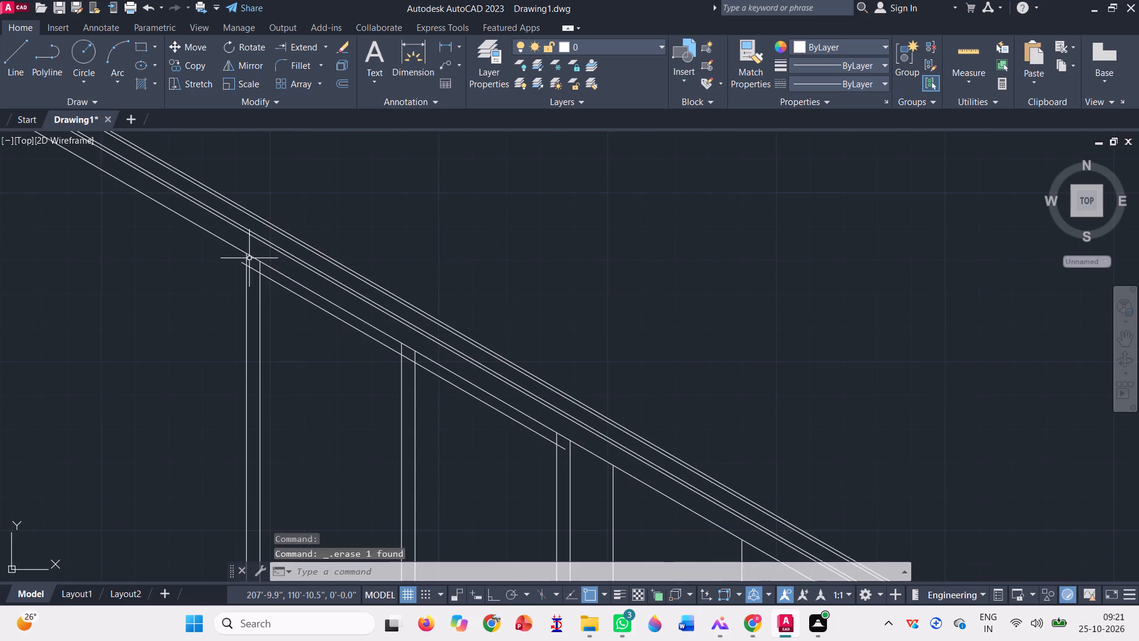
left_click(298, 47)
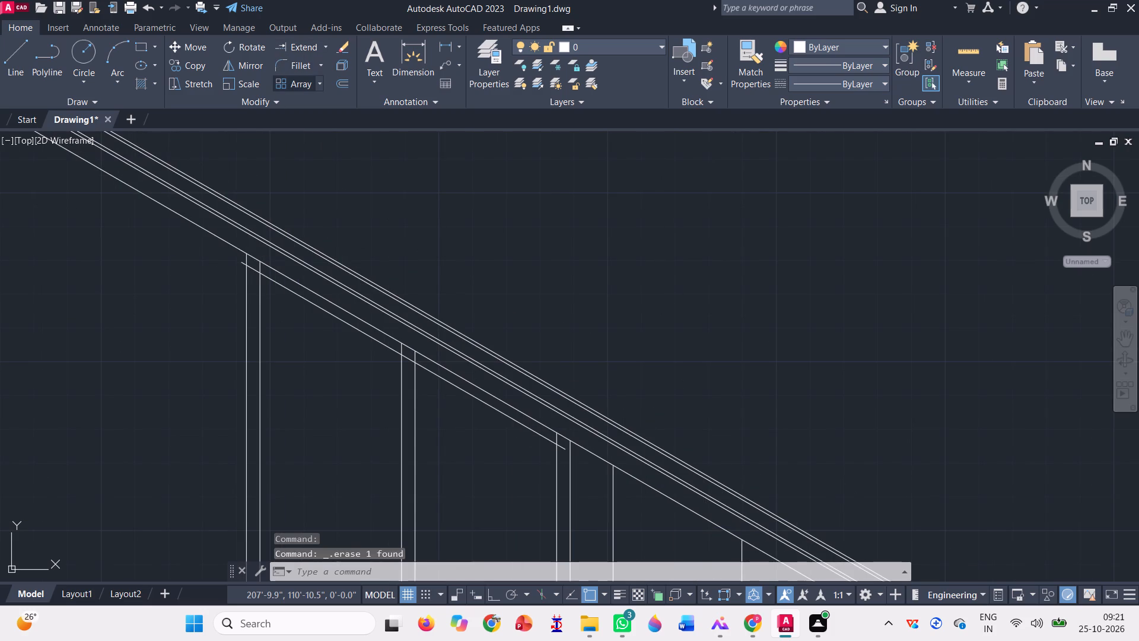
scroll(567, 448, "up", 2)
left_click(552, 432)
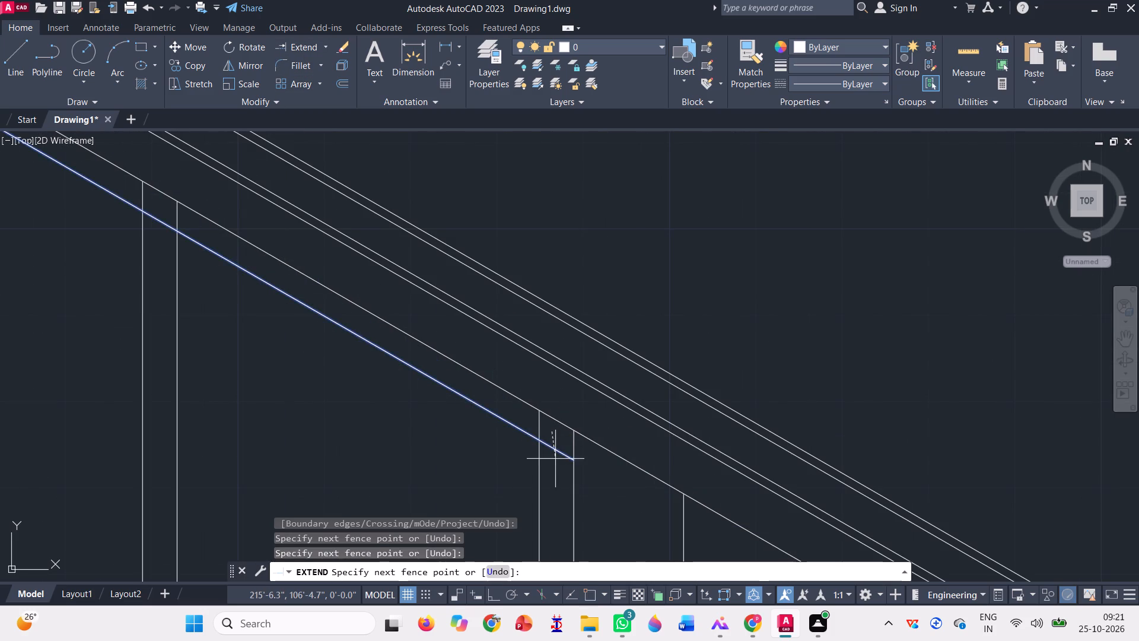
left_click(555, 459)
scroll(569, 462, "down", 3)
key("space")
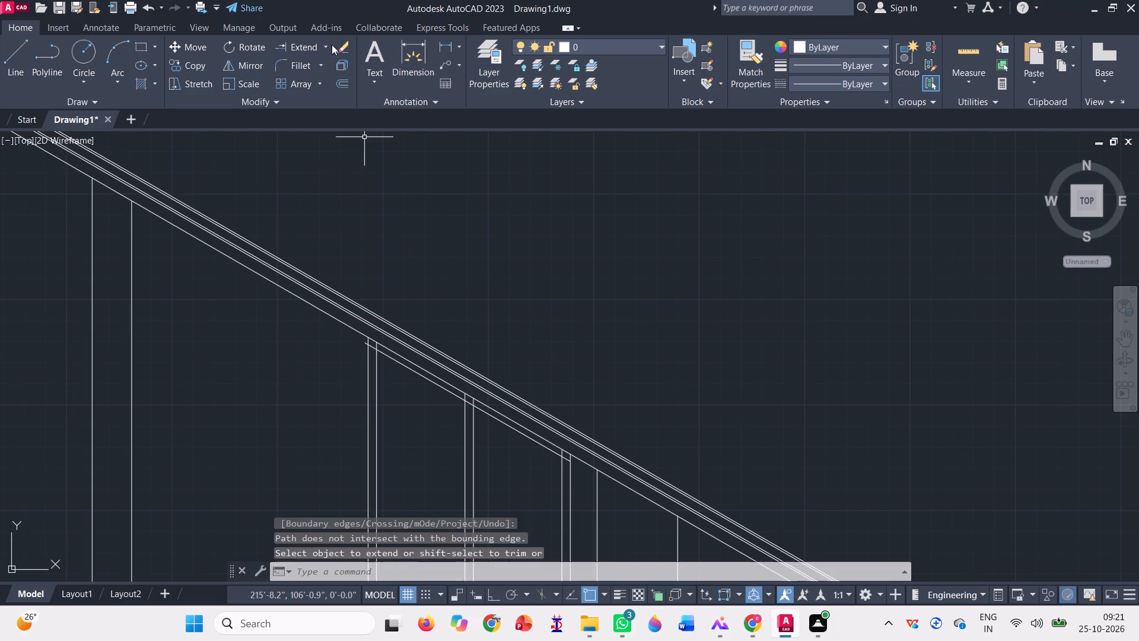
Trim the sloped frame line and the inner left frame line to a clean inner corner at the window's upper left.
left_click(328, 44)
left_click(310, 71)
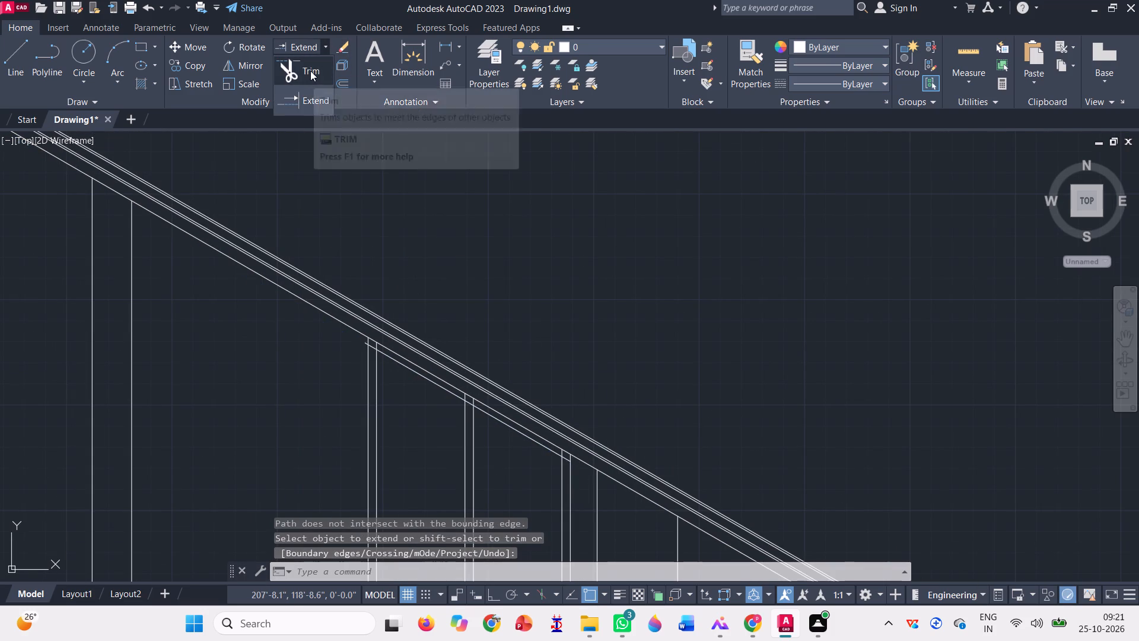
scroll(368, 347, "up", 6)
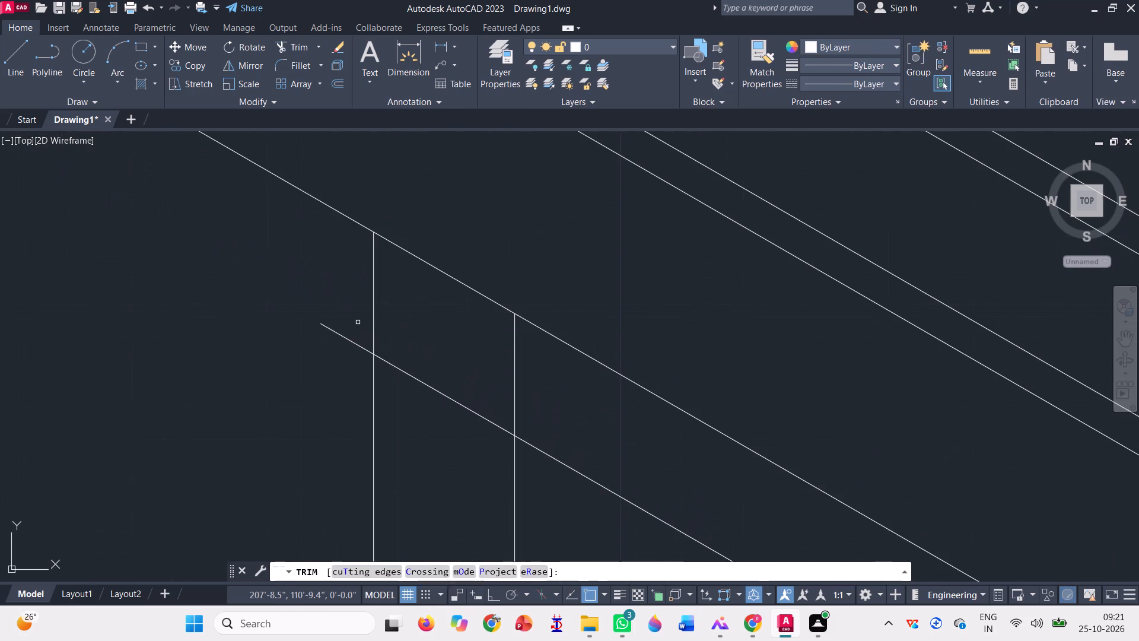
left_click(358, 322)
left_click(331, 358)
scroll(333, 355, "down", 3)
scroll(429, 293, "down", 3)
scroll(510, 272, "down", 1)
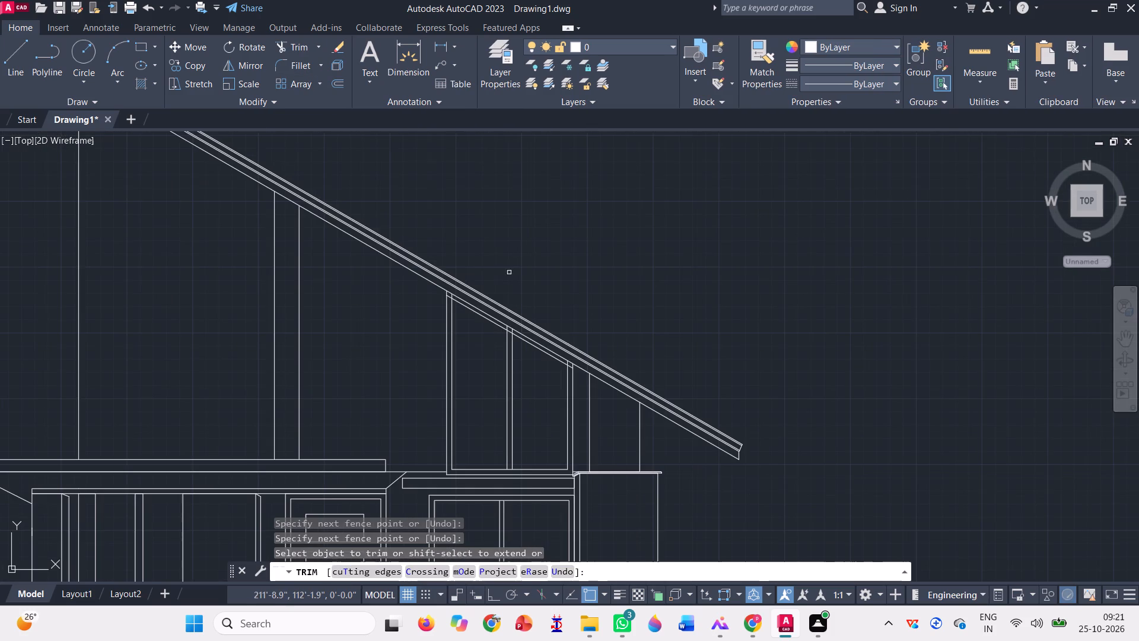
scroll(482, 321, "up", 3)
scroll(343, 222, "up", 3)
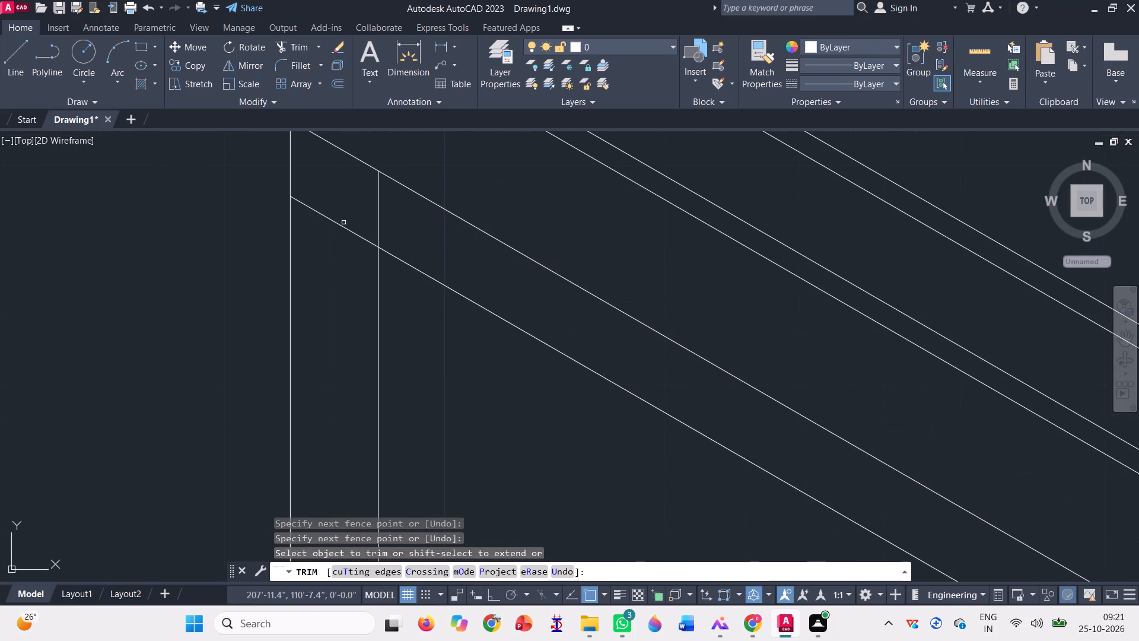
left_click(324, 261)
left_click(383, 199)
Trim the mullion lines above the sloped frame line and the sloped segment between the two mullion lines.
scroll(384, 198, "down", 3)
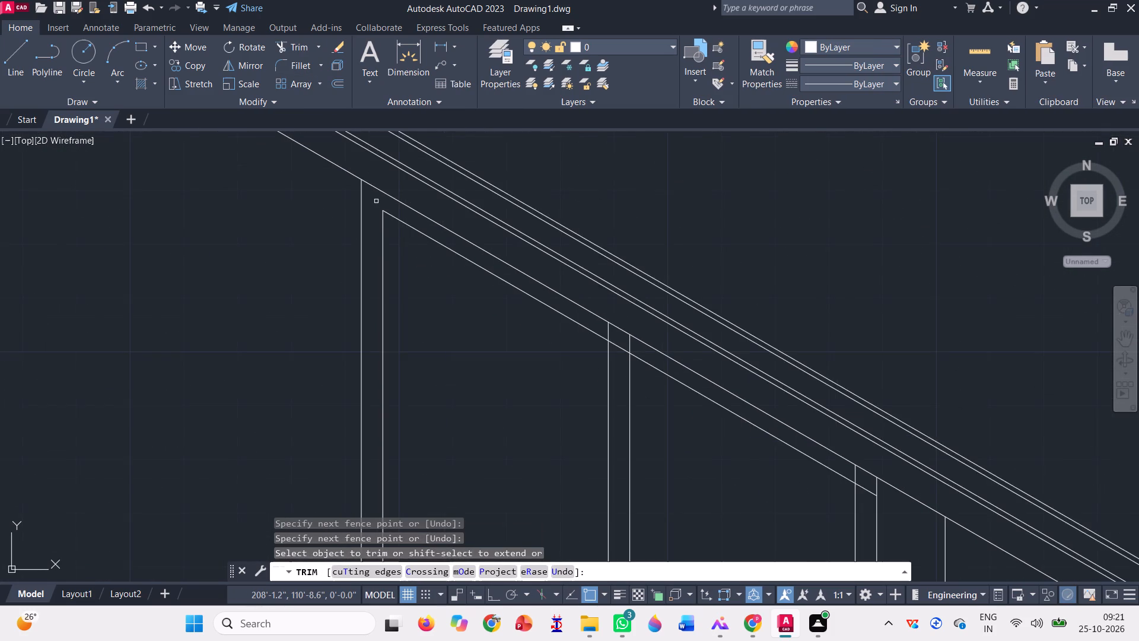
scroll(374, 202, "down", 1)
scroll(552, 294, "up", 3)
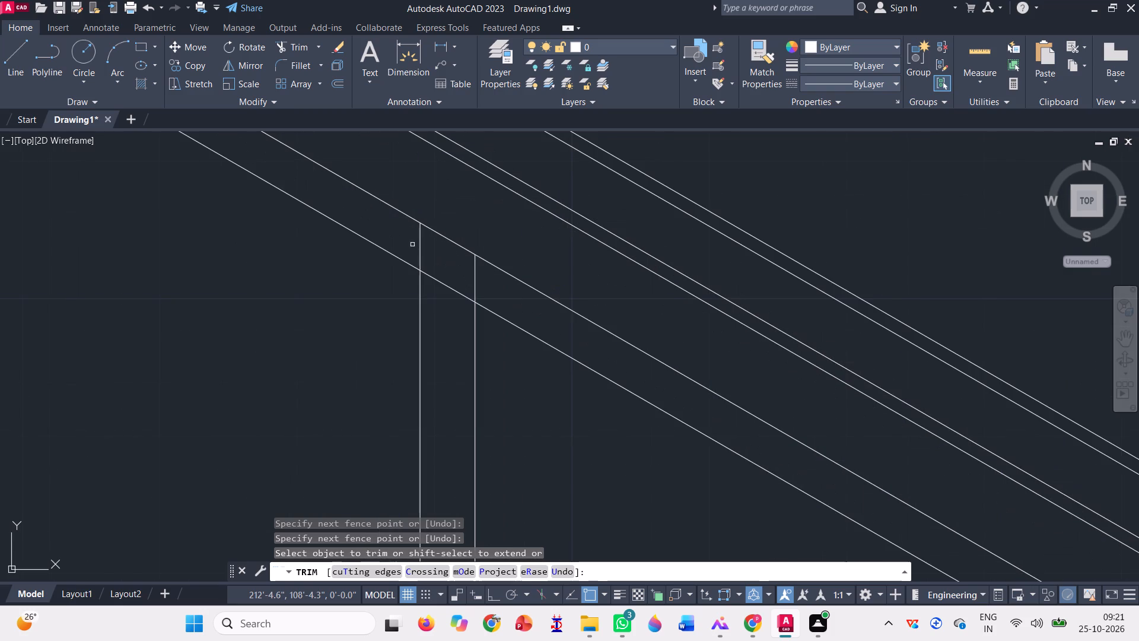
left_click(394, 239)
left_click(502, 293)
left_click(472, 284)
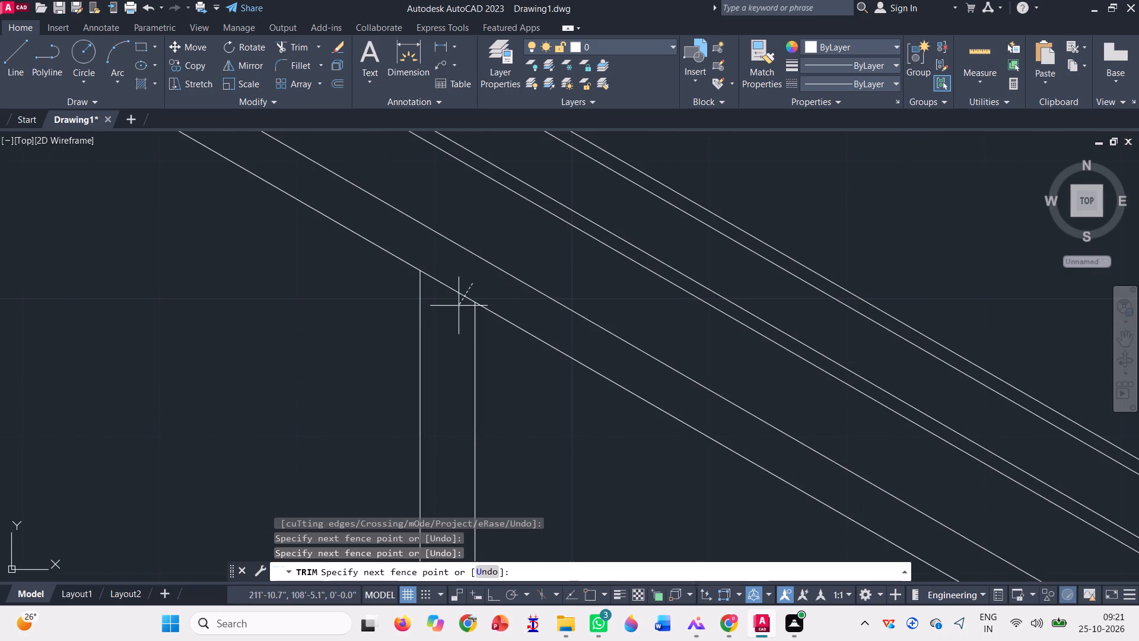
left_click(457, 307)
Trim the inner right frame line and the sloped frame line past their intersection at the window's upper right corner.
scroll(394, 268, "down", 4)
scroll(477, 327, "up", 2)
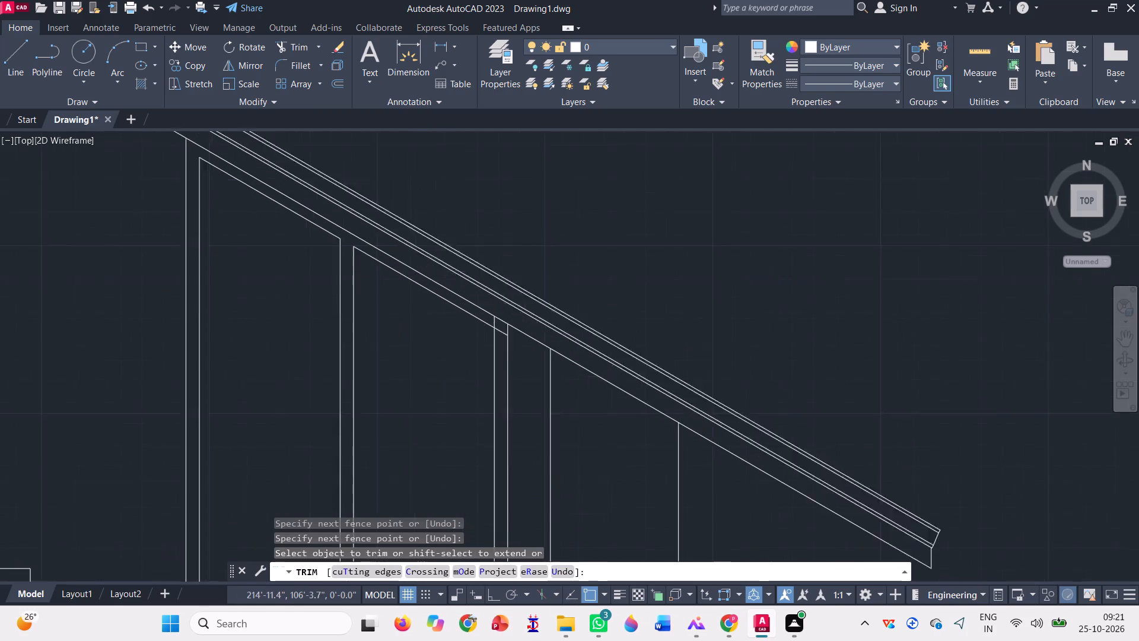
scroll(479, 324, "up", 3)
left_click(509, 310)
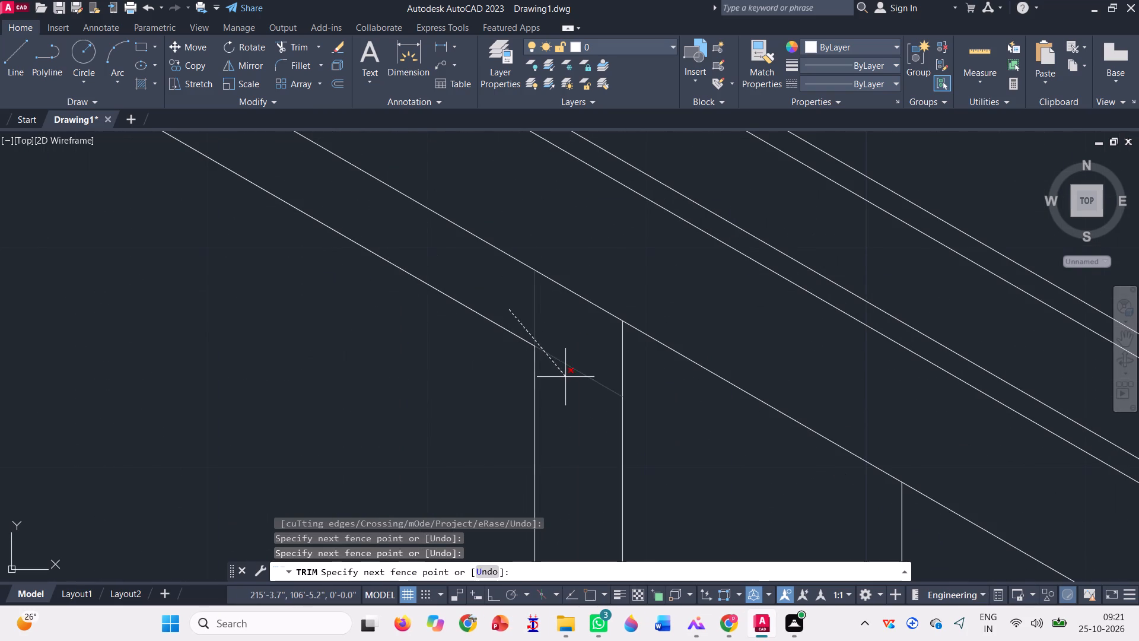
left_click(574, 360)
left_click(569, 375)
left_click(570, 351)
scroll(564, 402, "down", 4)
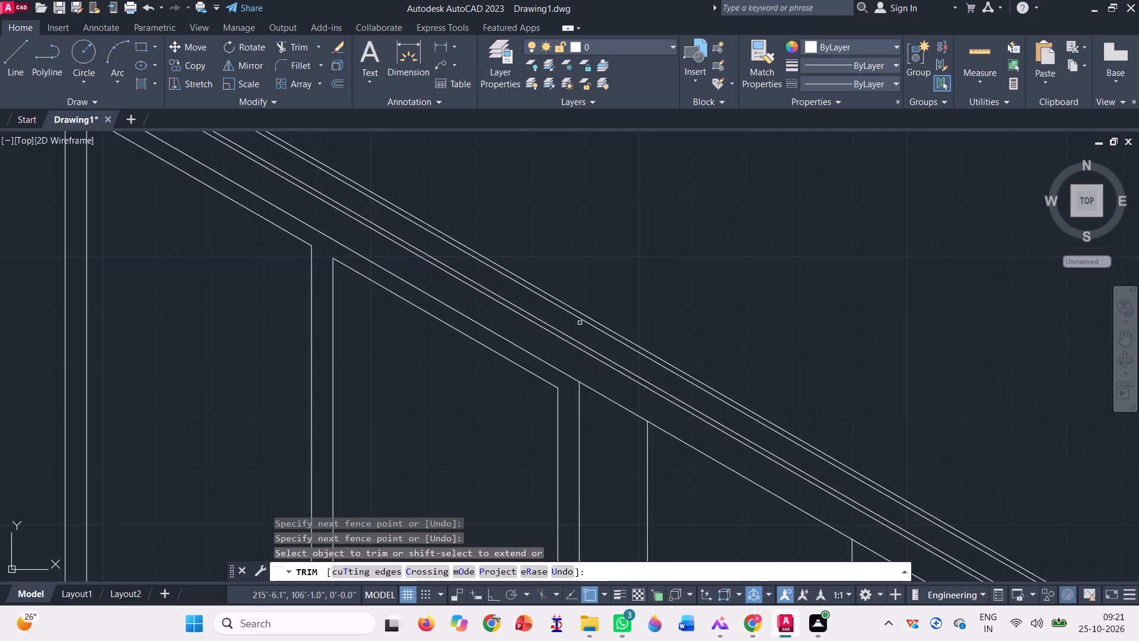
scroll(580, 323, "down", 2)
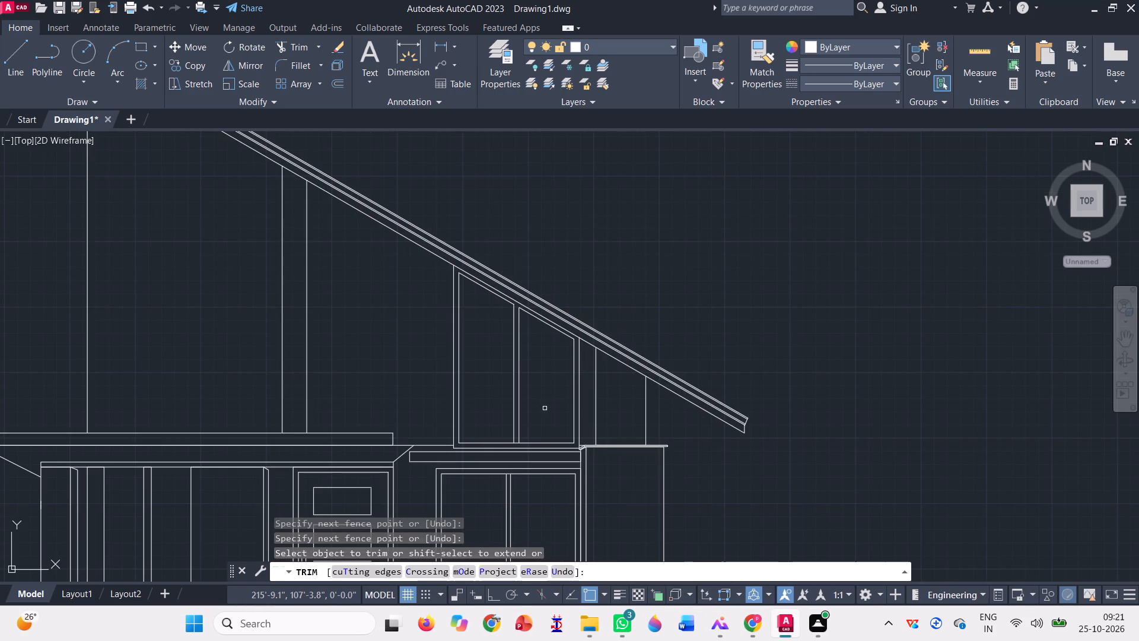
key("Escape")
Move the window frame, mullion and right pane's sloped top line horizontally left from the frame's lower-left corner.
scroll(715, 437, "down", 1)
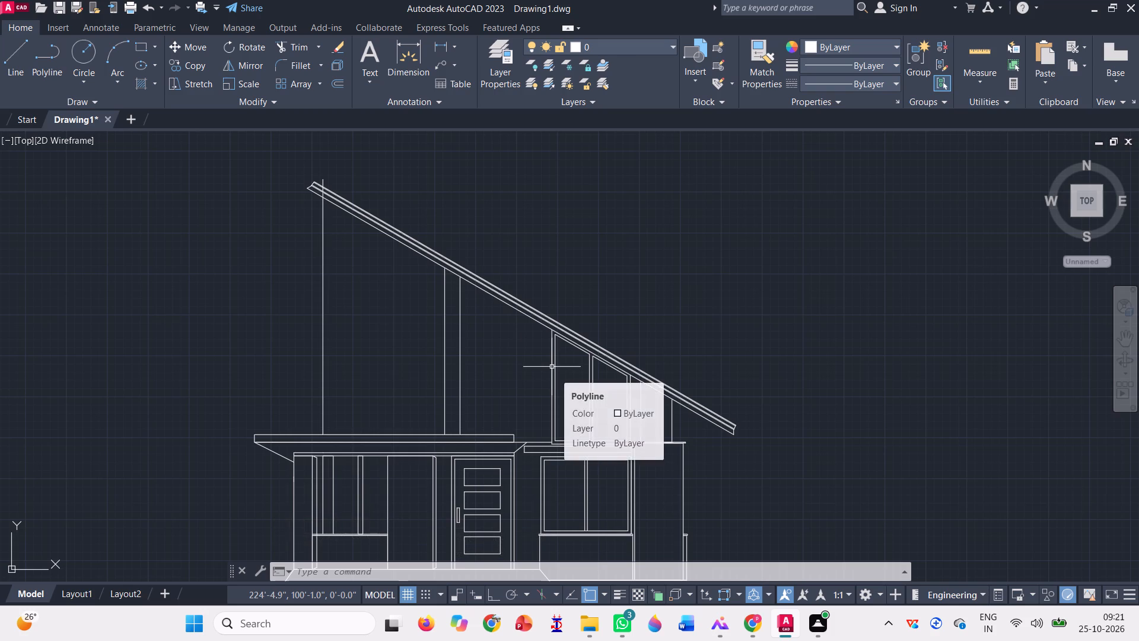
scroll(580, 412, "up", 1)
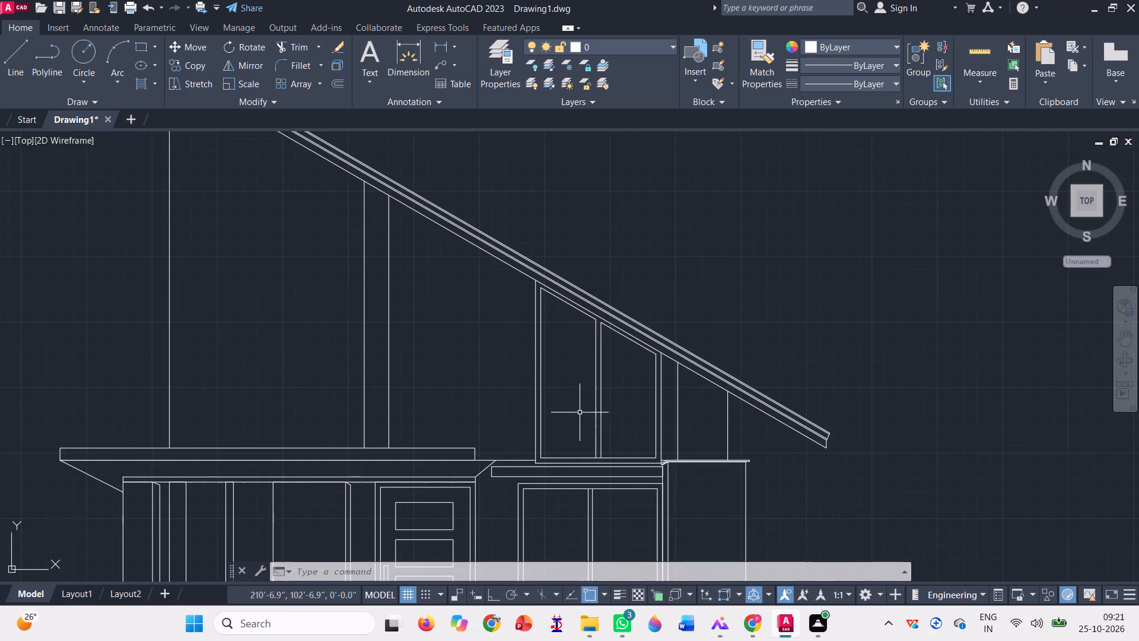
left_click(623, 429)
left_click(499, 369)
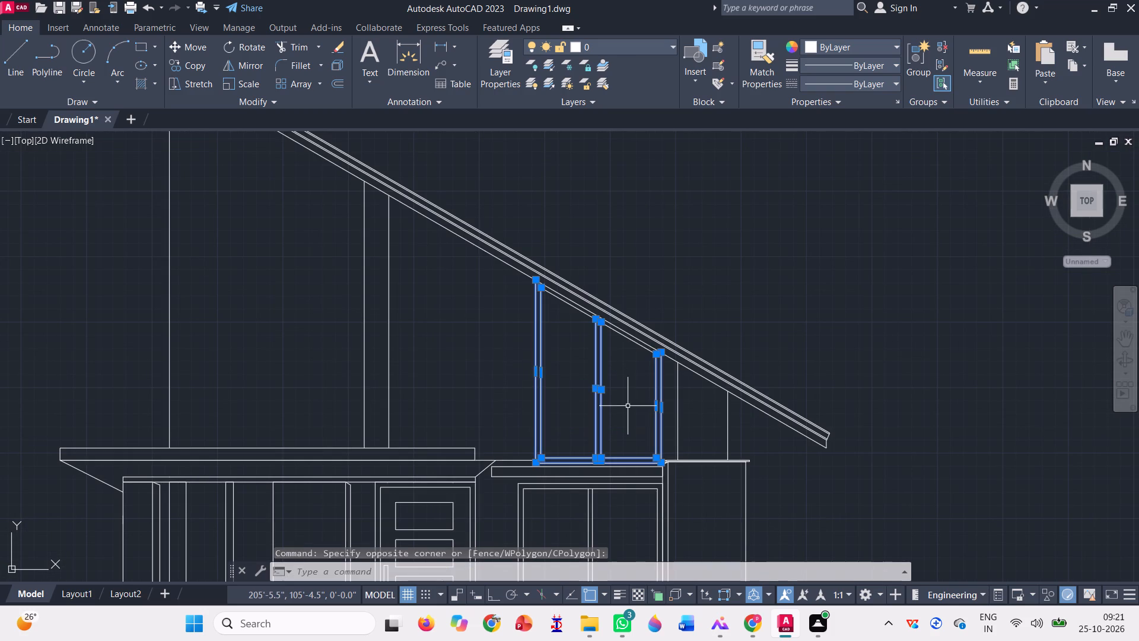
scroll(607, 330, "up", 3)
left_click(621, 341)
left_click(612, 304)
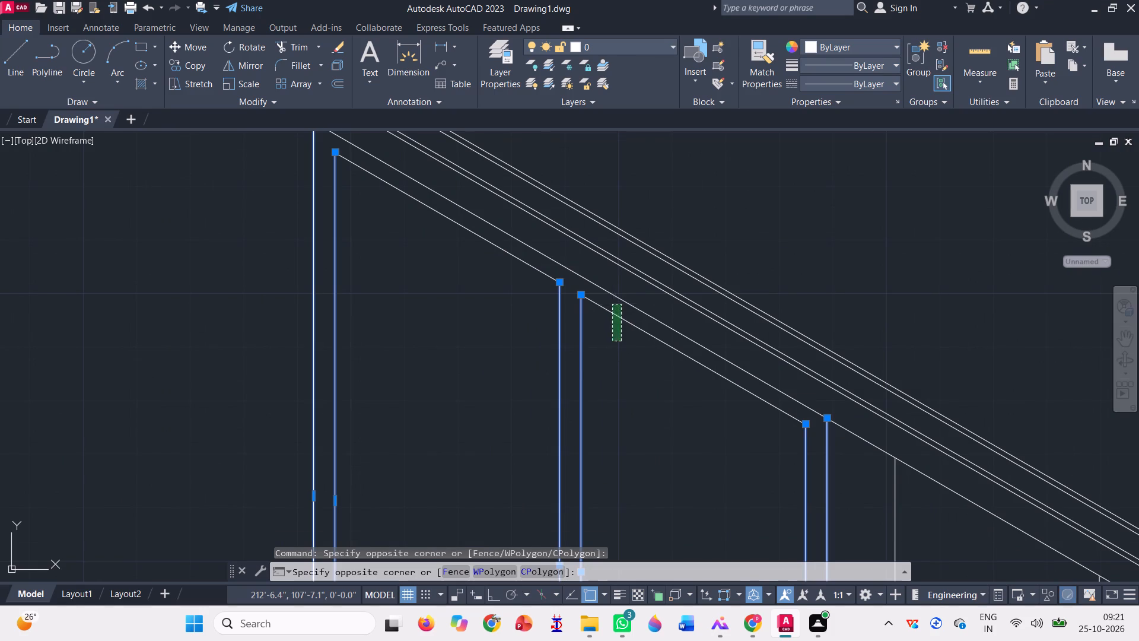
scroll(583, 343, "down", 3)
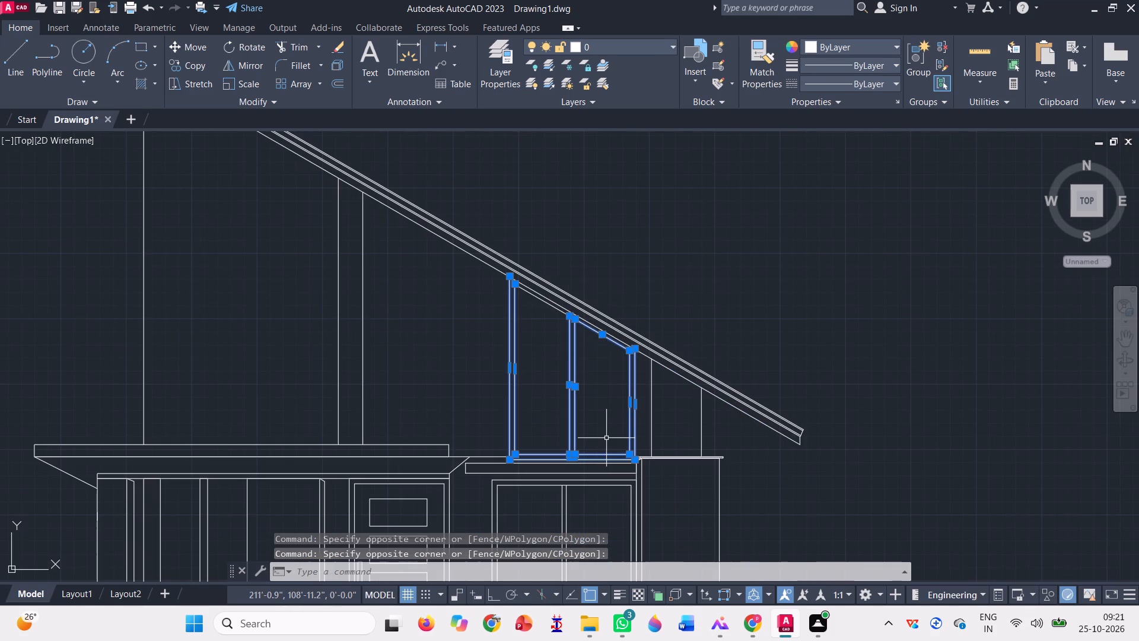
type("m")
key("space")
scroll(514, 449, "up", 1)
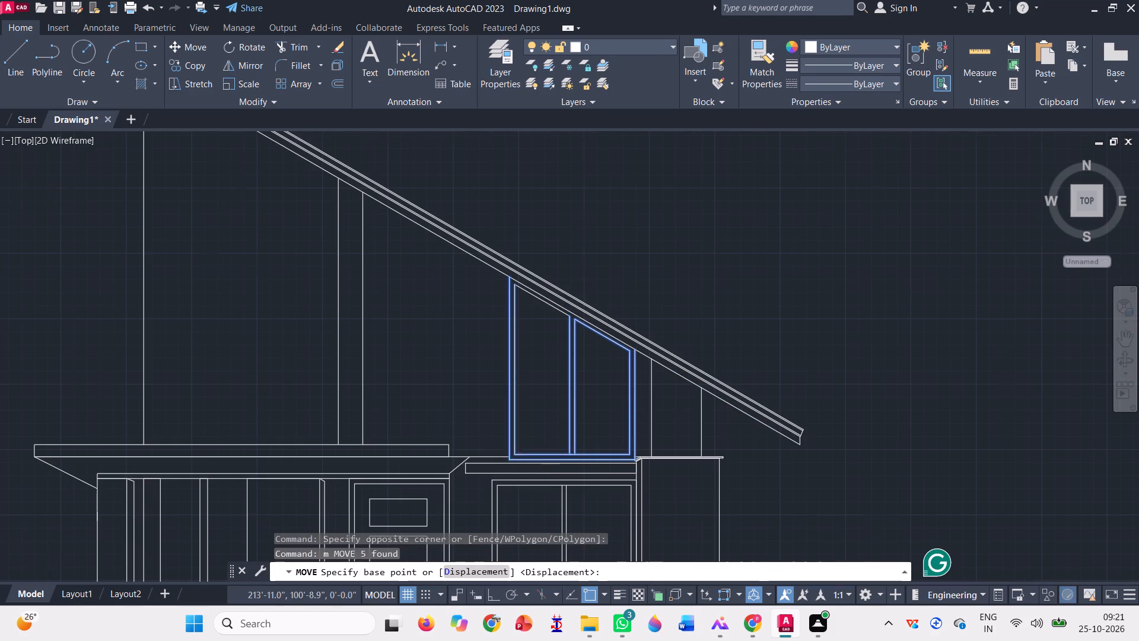
scroll(514, 448, "up", 2)
left_click(490, 496)
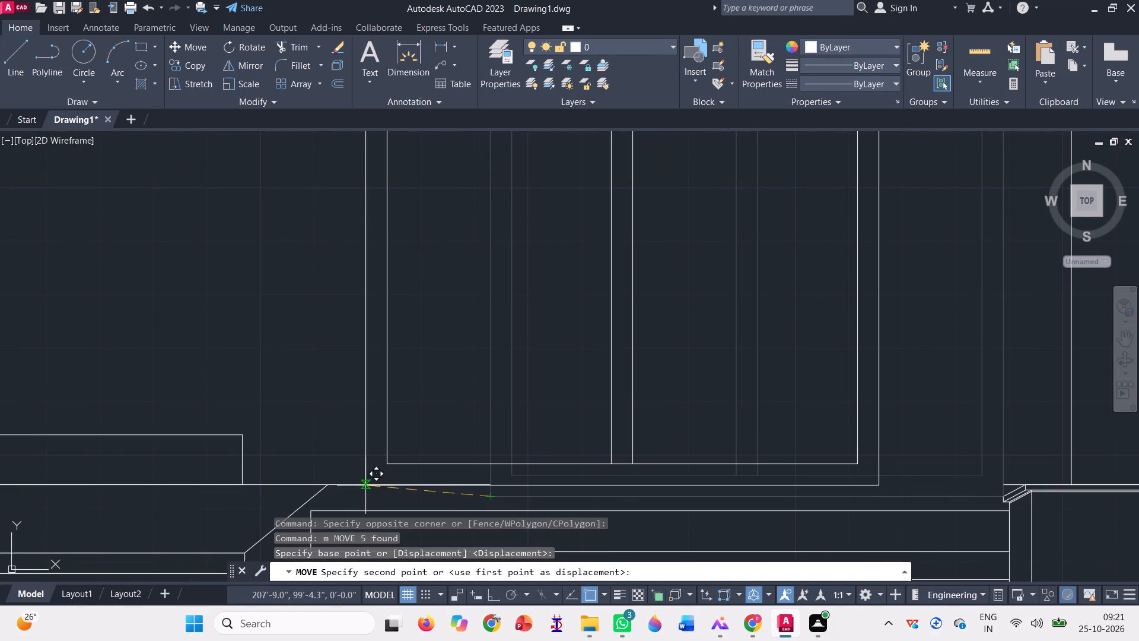
left_click(362, 496)
Extend the horizontal line at the window's base rightward across the window to the capped wall on the right.
scroll(475, 494, "down", 2)
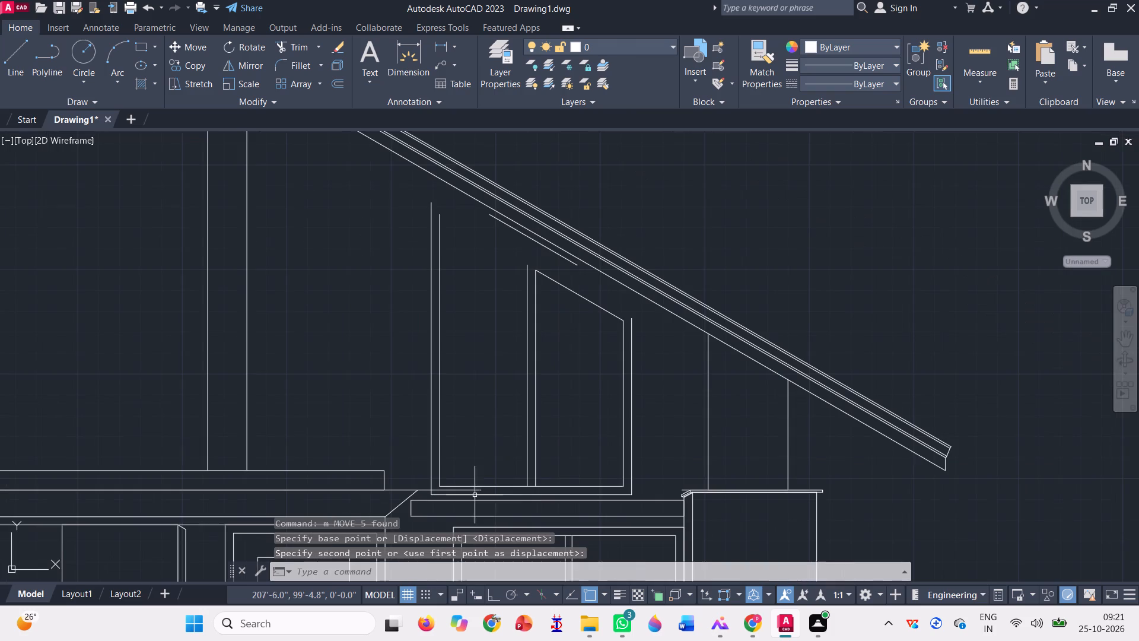
left_click(319, 47)
left_click(305, 99)
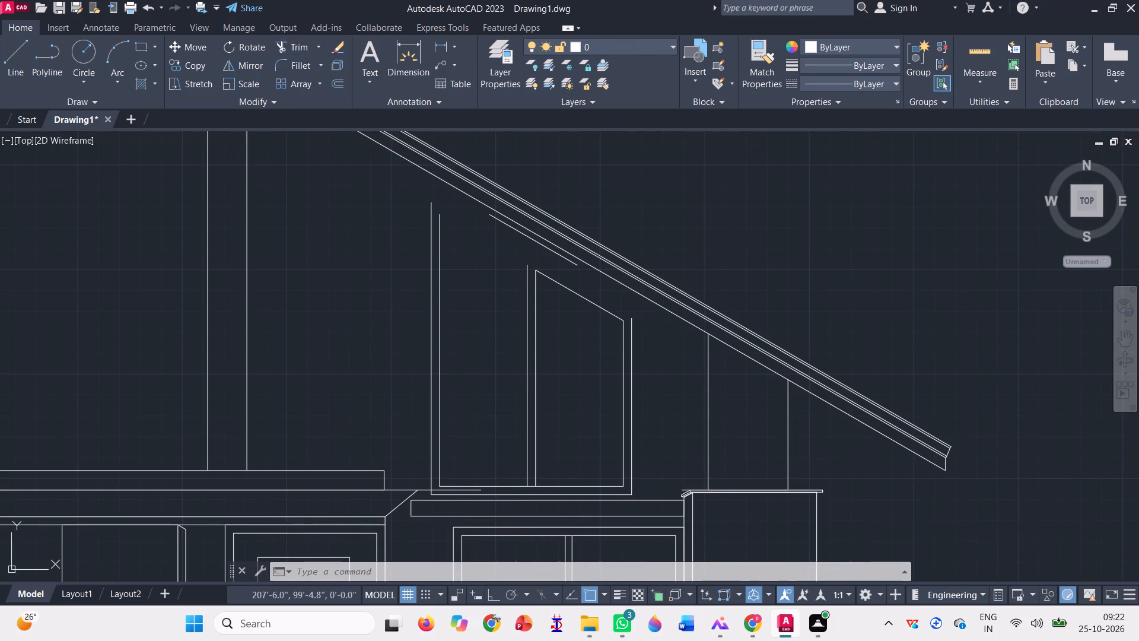
scroll(481, 503, "up", 3)
left_click(409, 453)
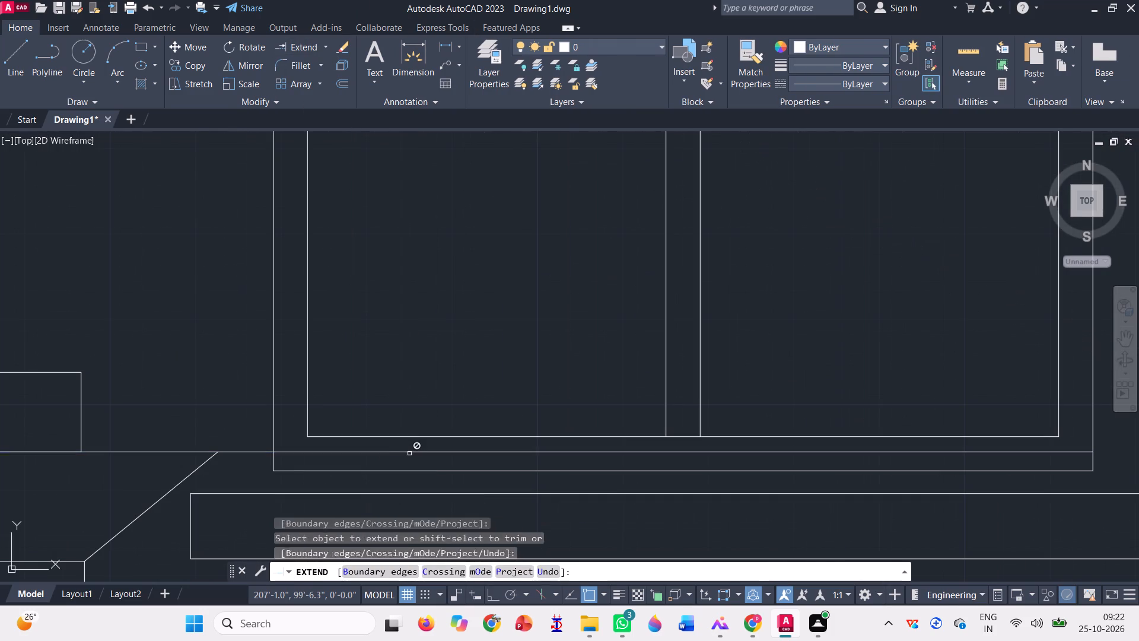
scroll(427, 449, "down", 1)
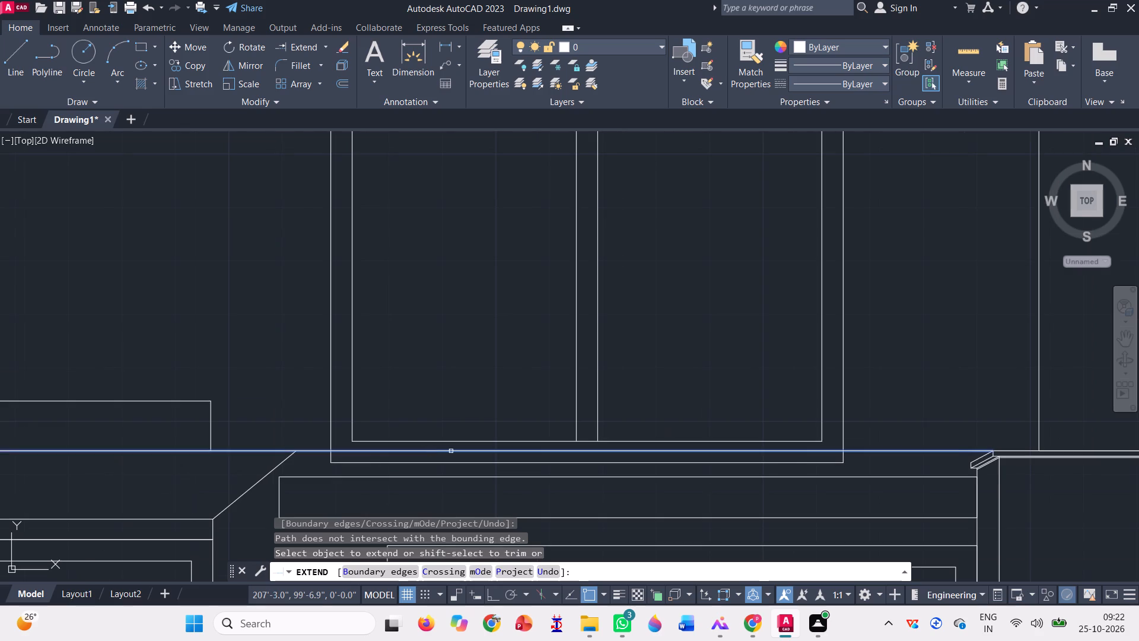
left_click(832, 450)
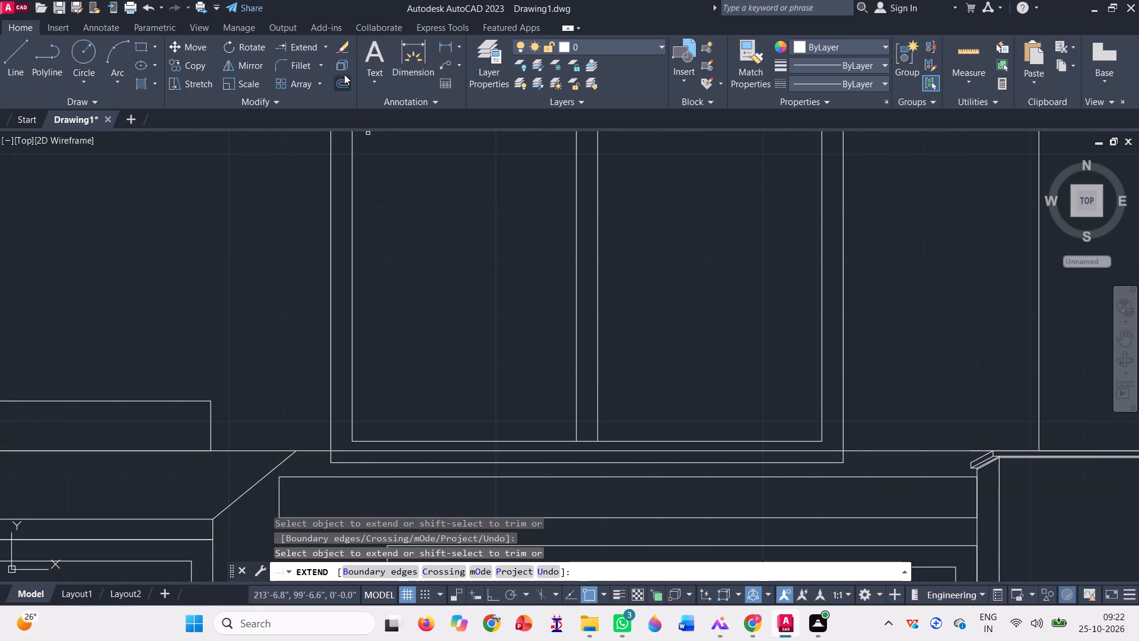
Trim the horizontal base line where it crosses the window frame, between the two outer frame lines.
left_click(329, 45)
left_click(318, 69)
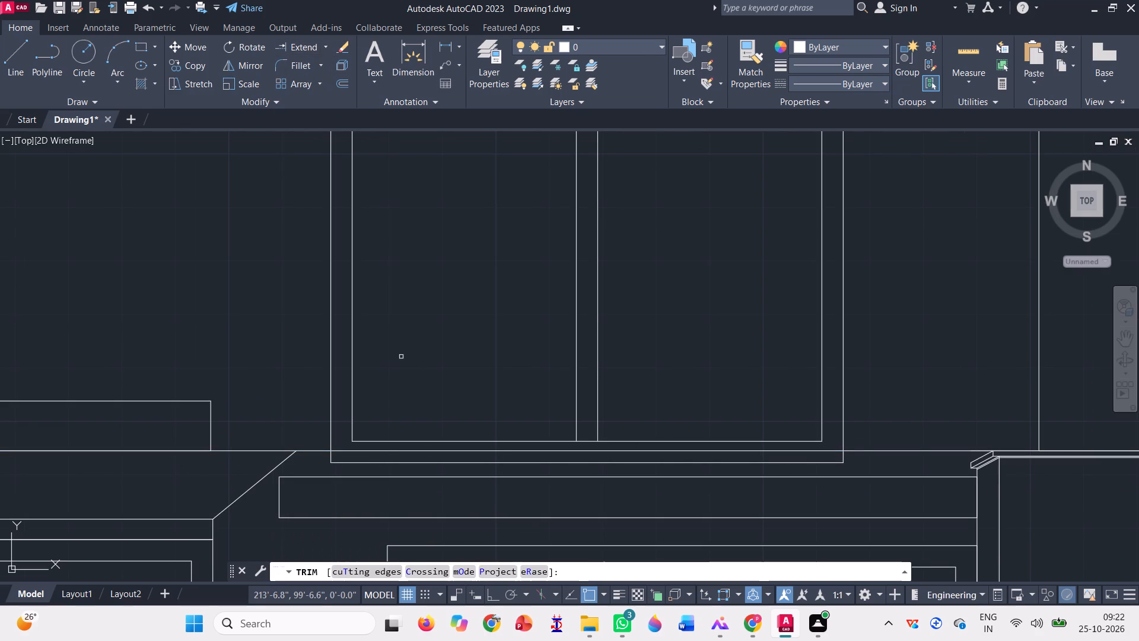
left_click(393, 450)
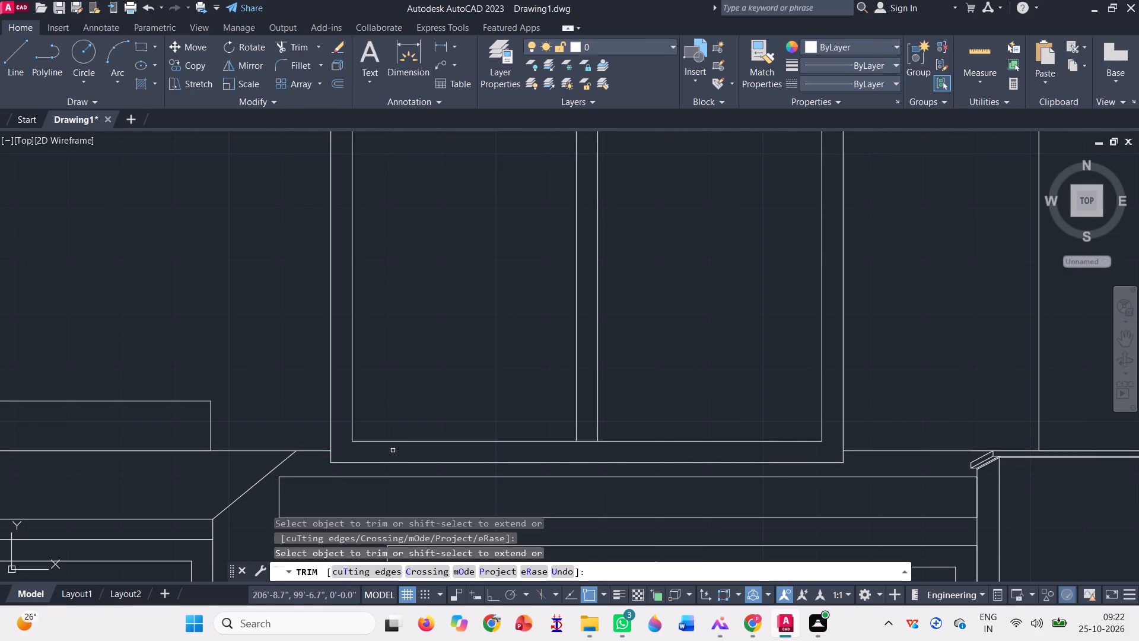
Extend the moved window's outer and inner side frame lines and both mullion lines up to the roof's lowest sloped line.
scroll(405, 481, "down", 2)
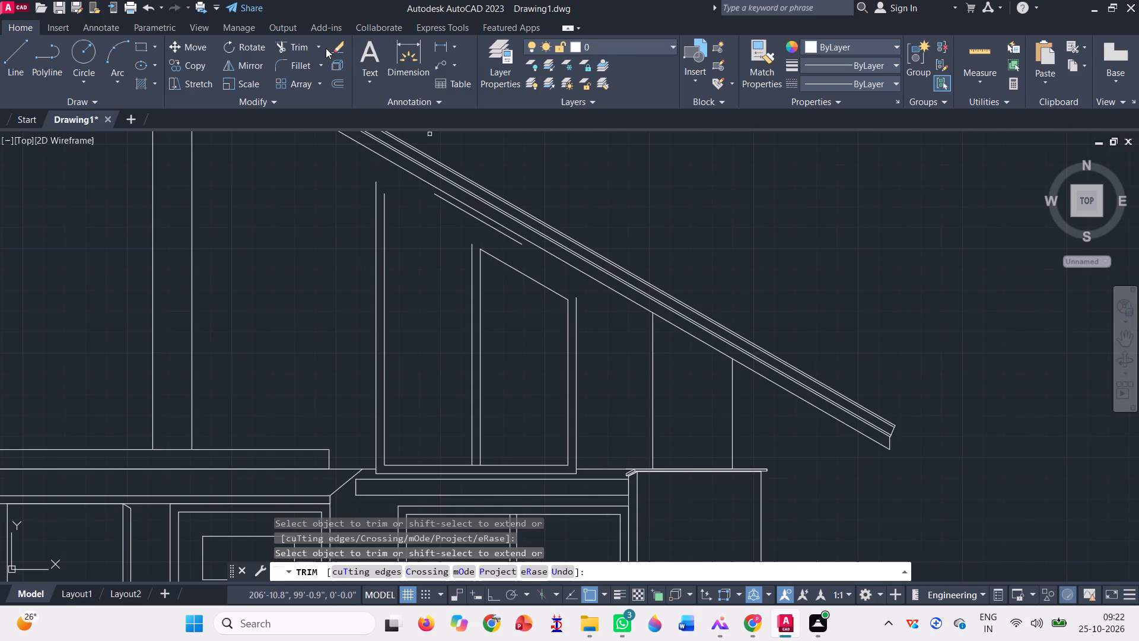
left_click(326, 48)
left_click(316, 45)
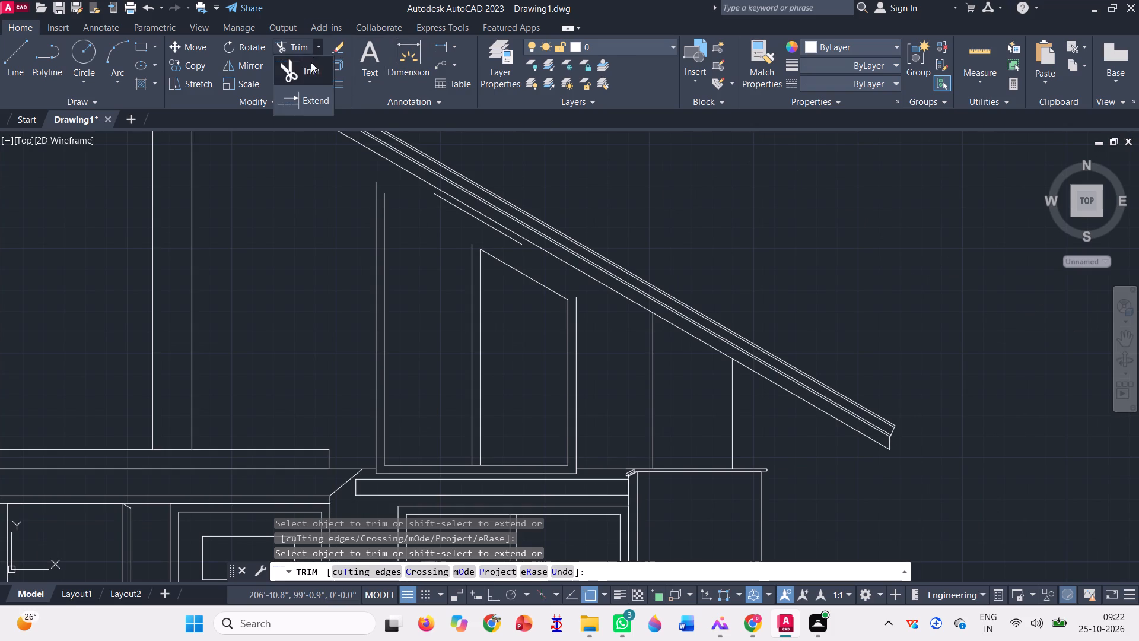
left_click(310, 99)
left_click(338, 220)
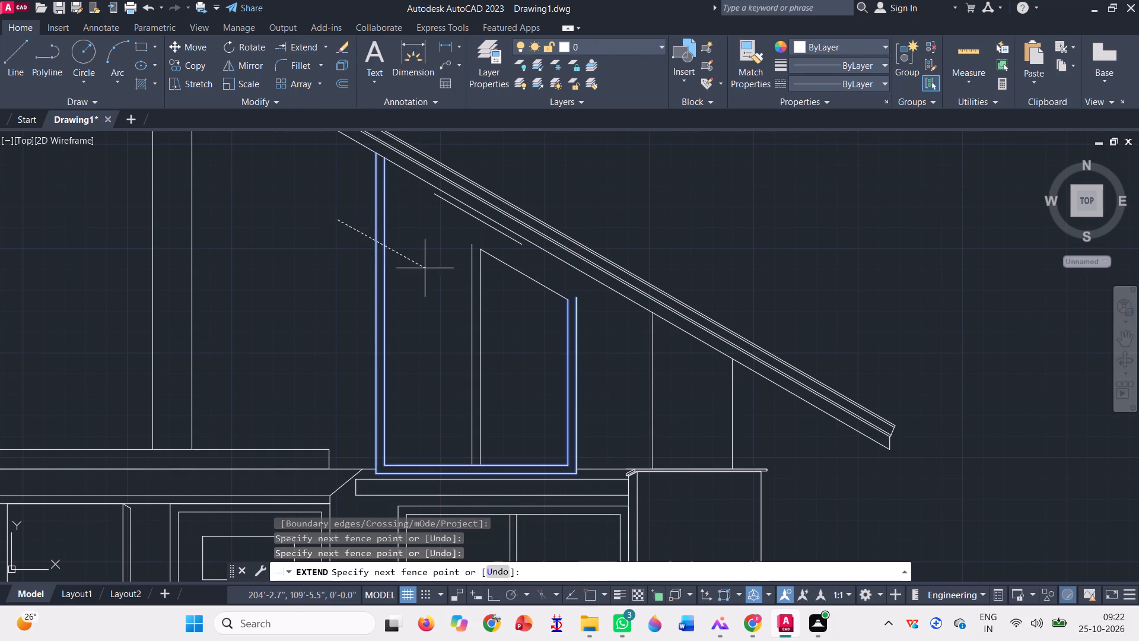
left_click(425, 268)
left_click(497, 294)
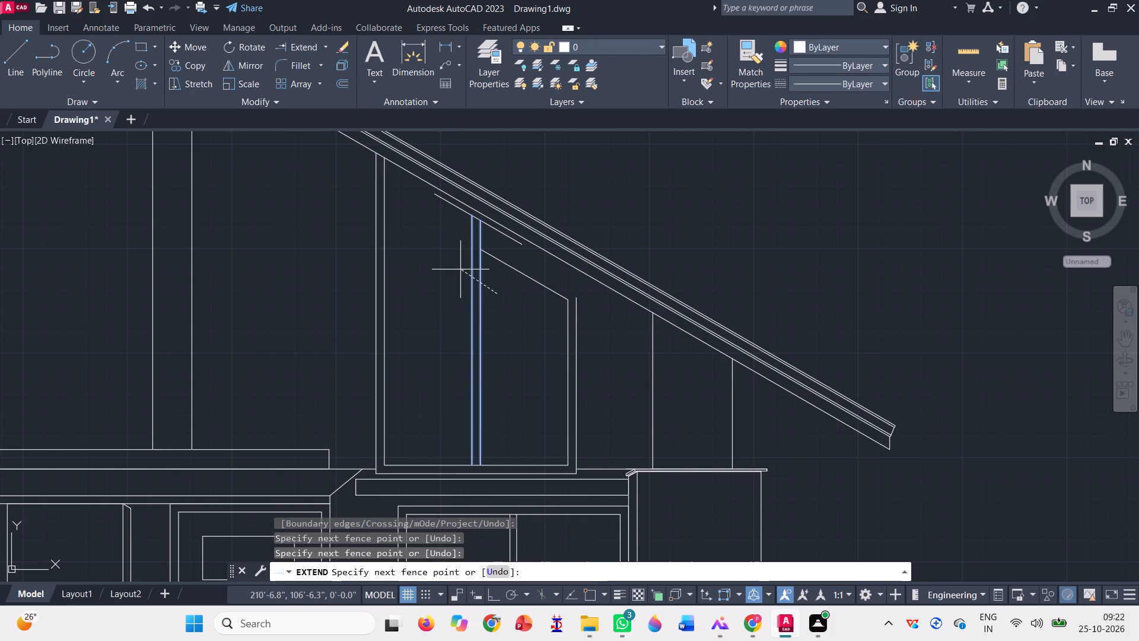
left_click(460, 269)
left_click(588, 345)
left_click(552, 323)
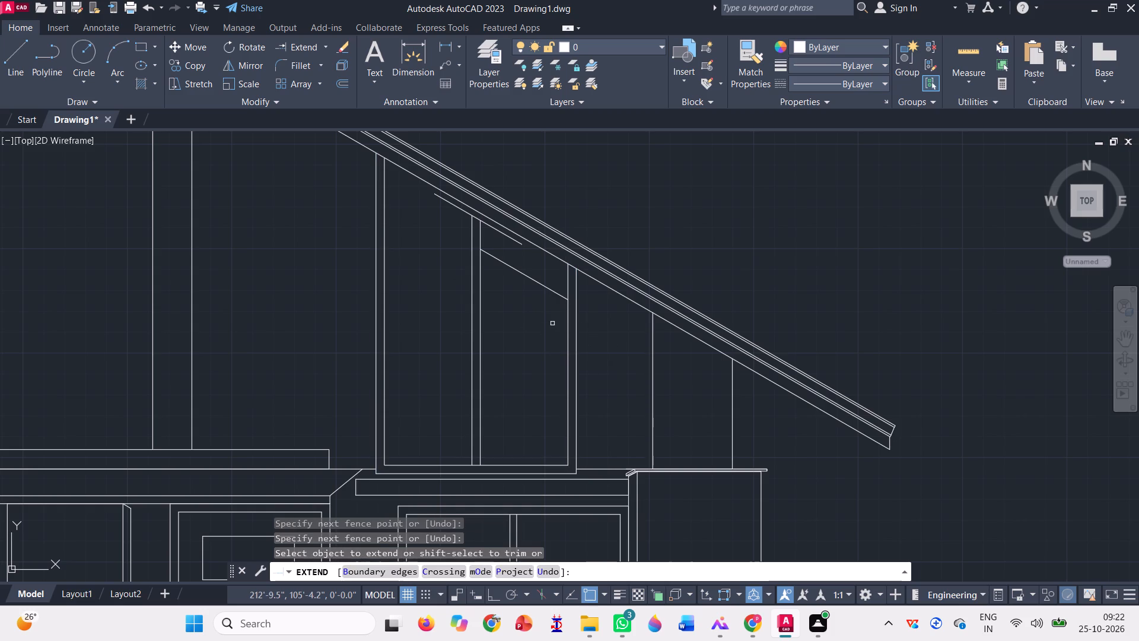
scroll(553, 350, "down", 1)
key("space")
scroll(523, 287, "up", 3)
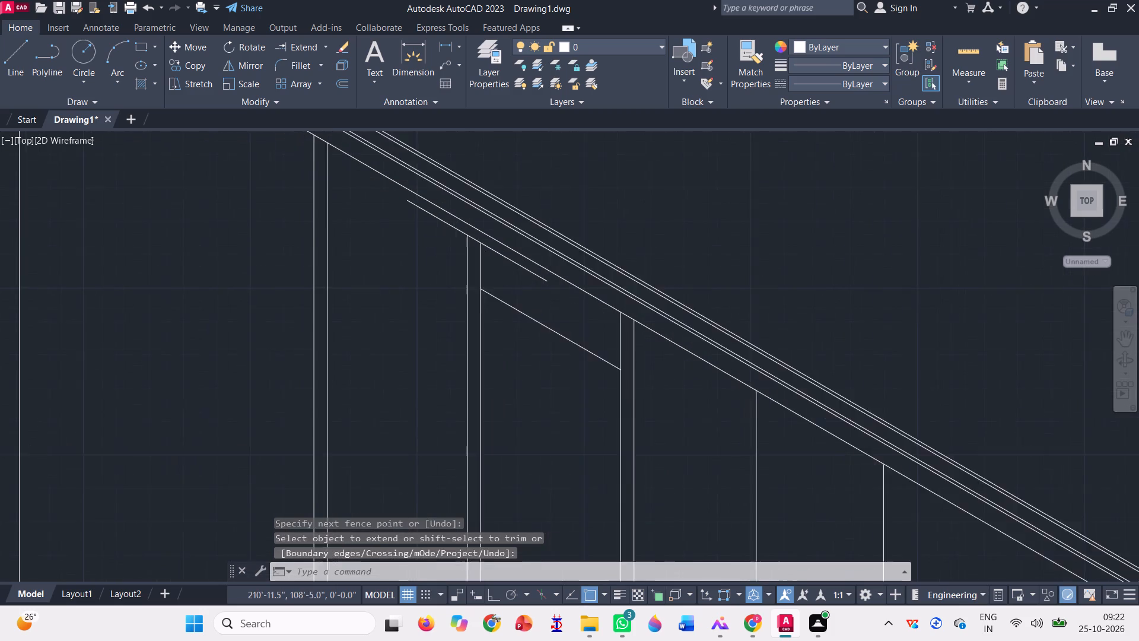
Extend the window's inner sloped top line in both directions to the inner side frame lines.
left_click(303, 38)
scroll(555, 315, "down", 1)
left_click(288, 45)
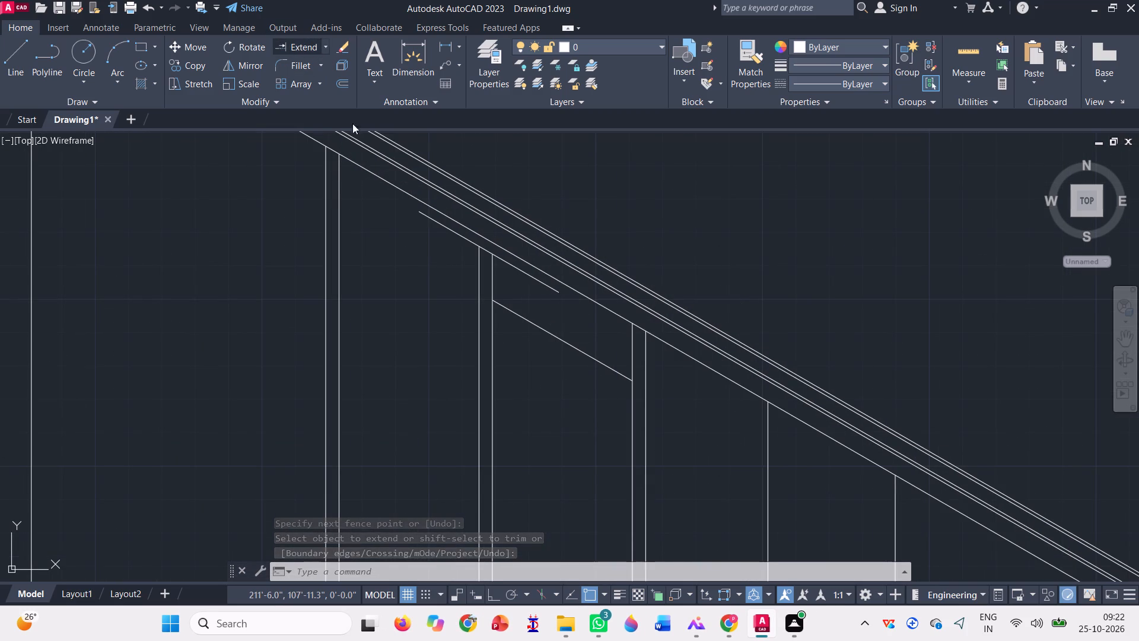
left_click(438, 220)
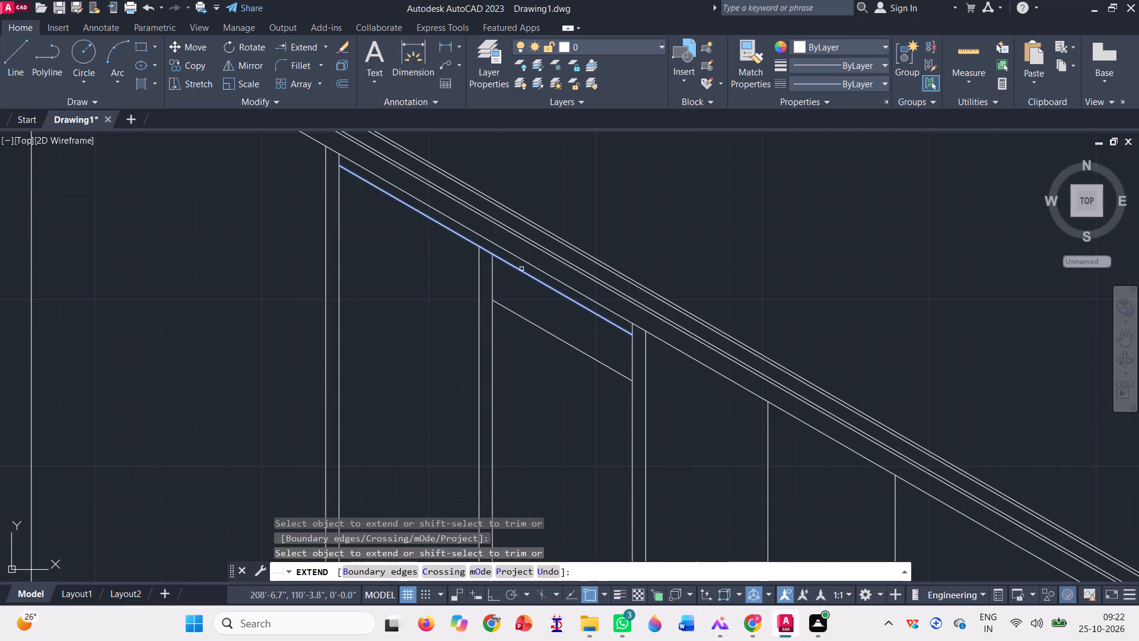
left_click(521, 269)
key("space")
Delete the separate lower sloped line between the mullion and the right inner frame line.
left_click(527, 345)
left_click(519, 315)
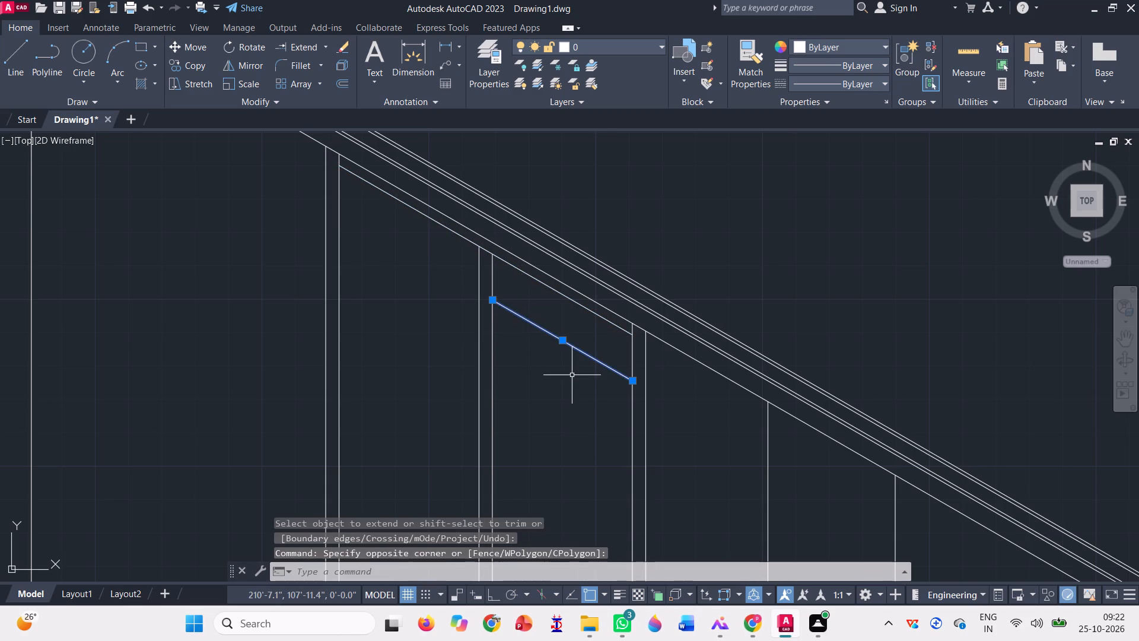
key("Delete")
Trim both inner side frame lines where they project above the window's inner sloped top line.
scroll(571, 374, "down", 1)
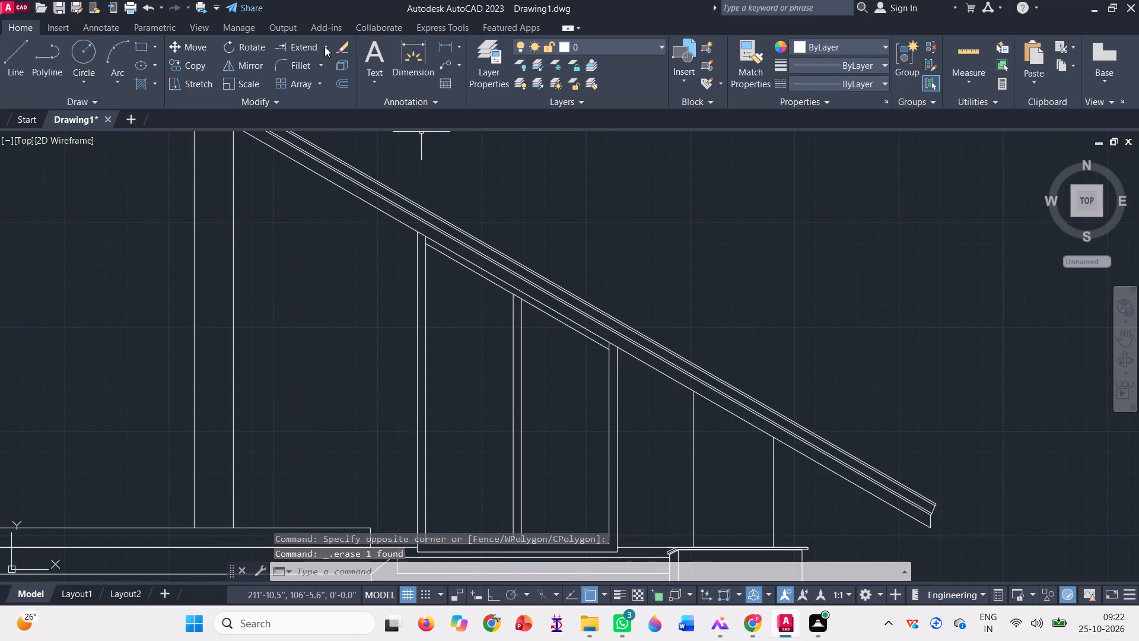
left_click(324, 45)
left_click(308, 68)
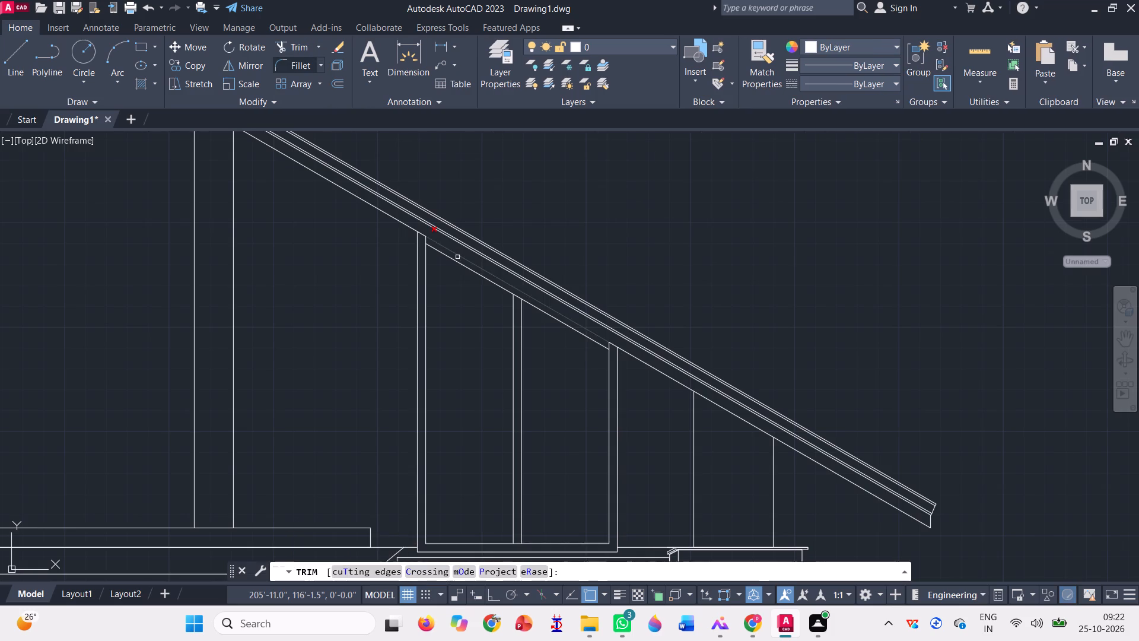
scroll(413, 226, "up", 3)
scroll(448, 288, "up", 3)
left_click(460, 265)
left_click(512, 285)
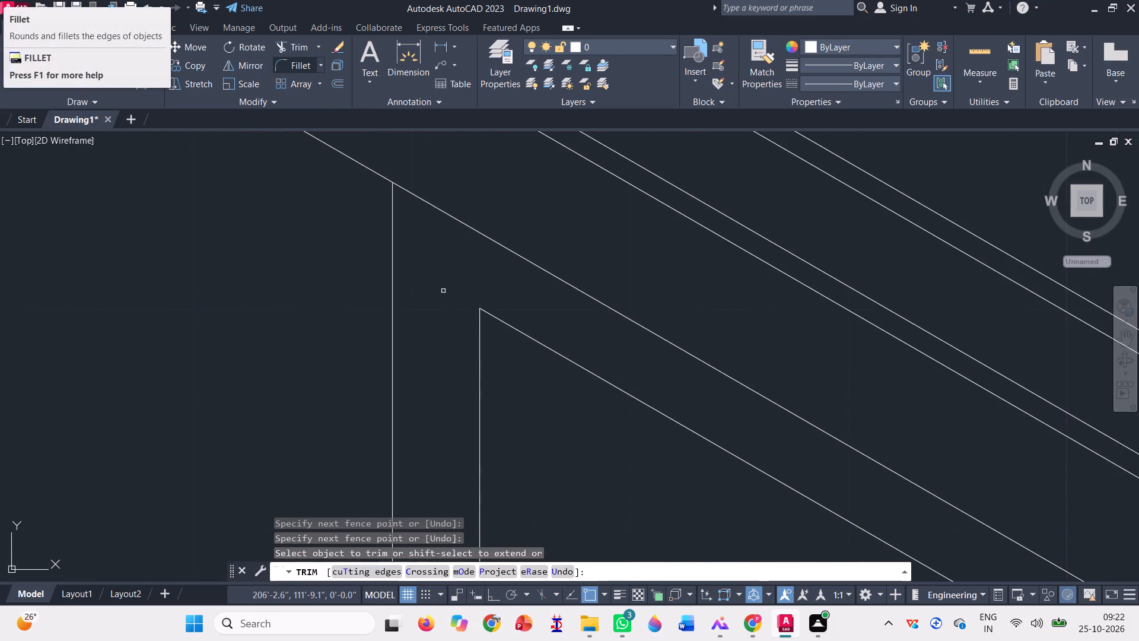
scroll(349, 249, "down", 5)
scroll(558, 361, "up", 3)
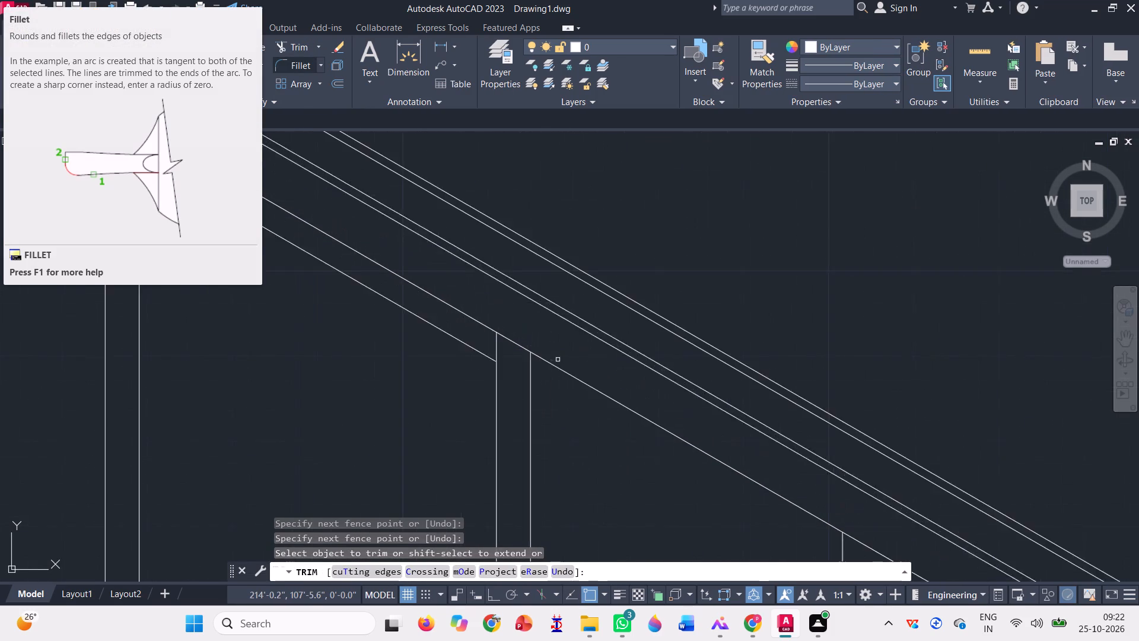
scroll(558, 360, "up", 1)
scroll(446, 342, "up", 2)
left_click(445, 339)
left_click(565, 377)
Trim the window's inner sloped top line and inner bottom line between the two mullion lines.
scroll(510, 390, "down", 4)
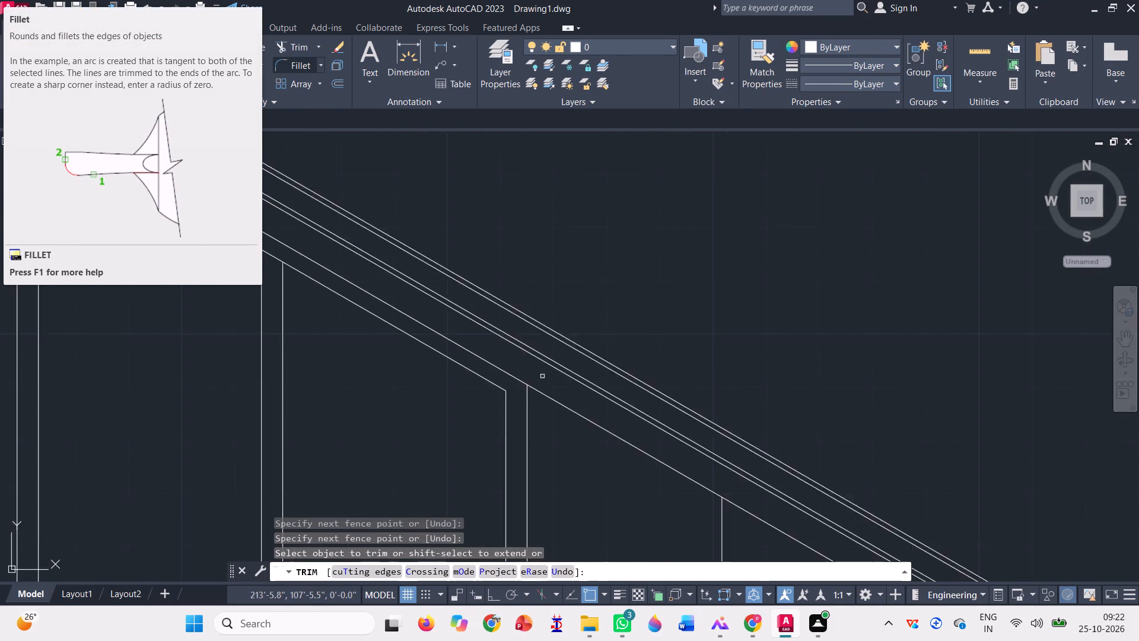
scroll(545, 375, "down", 2)
scroll(578, 304, "down", 2)
scroll(529, 310, "up", 6)
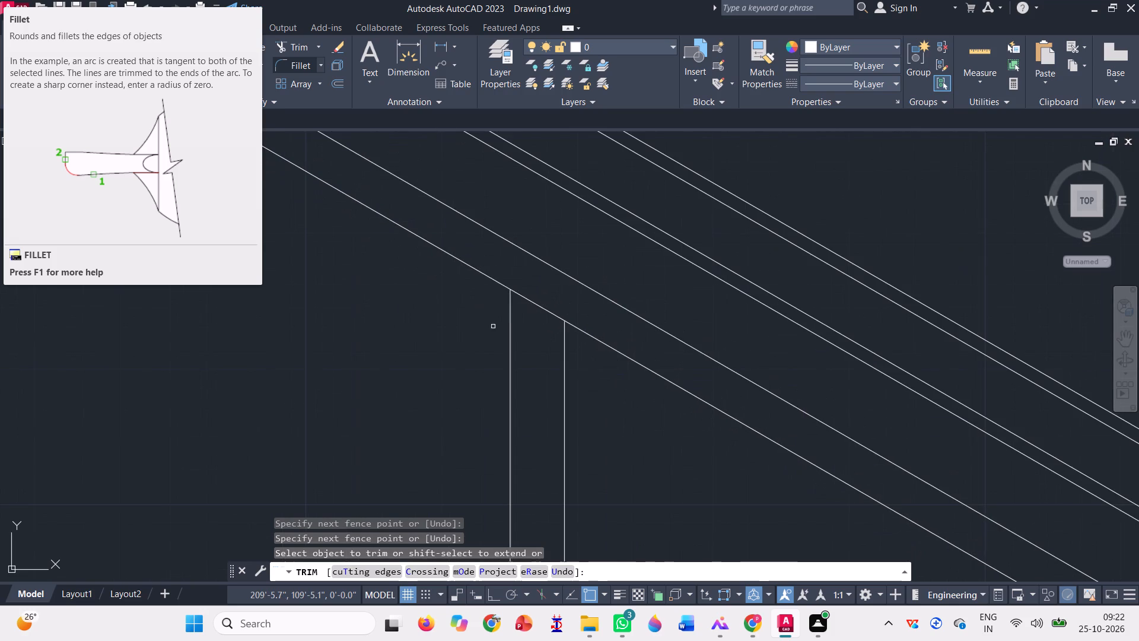
left_click(538, 294)
left_click(533, 316)
scroll(533, 307, "down", 6)
scroll(520, 390, "up", 3)
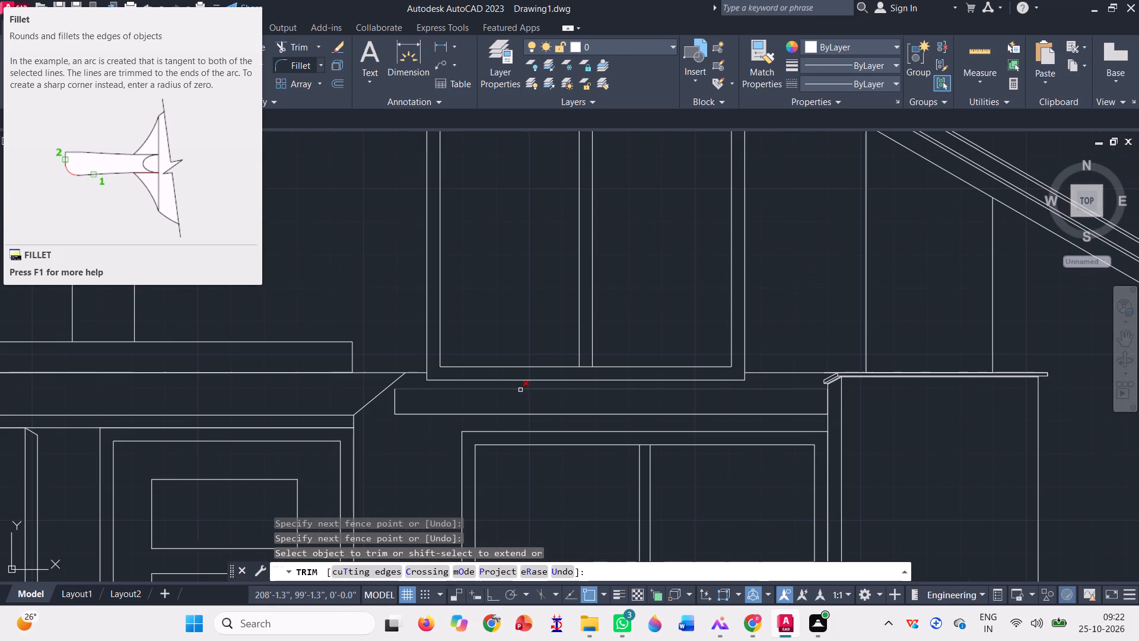
scroll(593, 360, "up", 3)
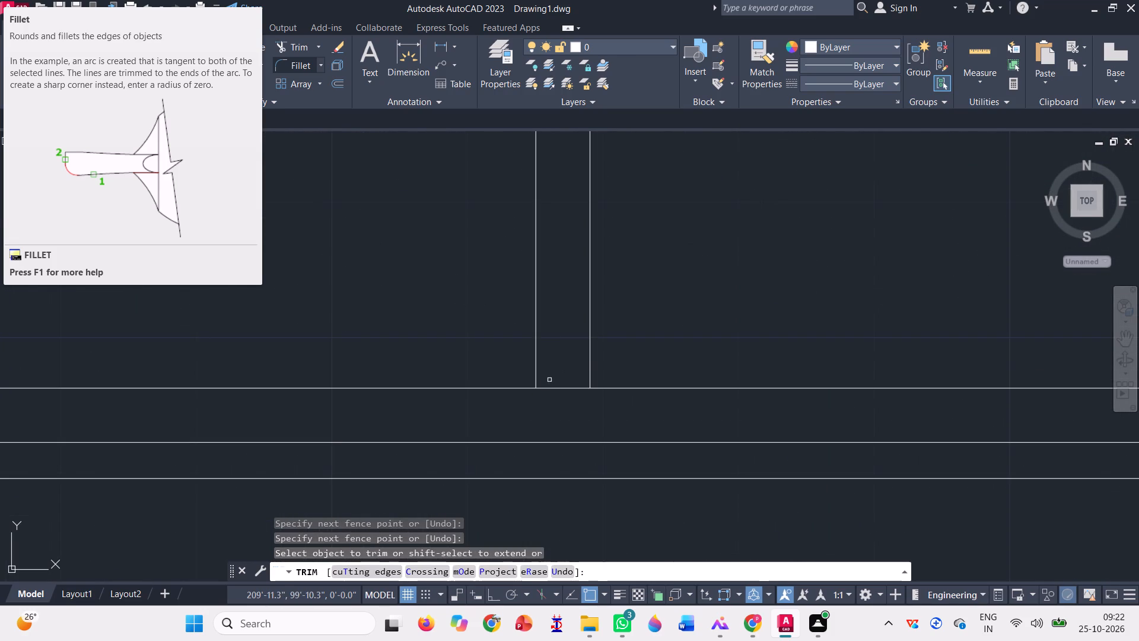
left_click(558, 396)
left_click(566, 368)
scroll(565, 370, "down", 6)
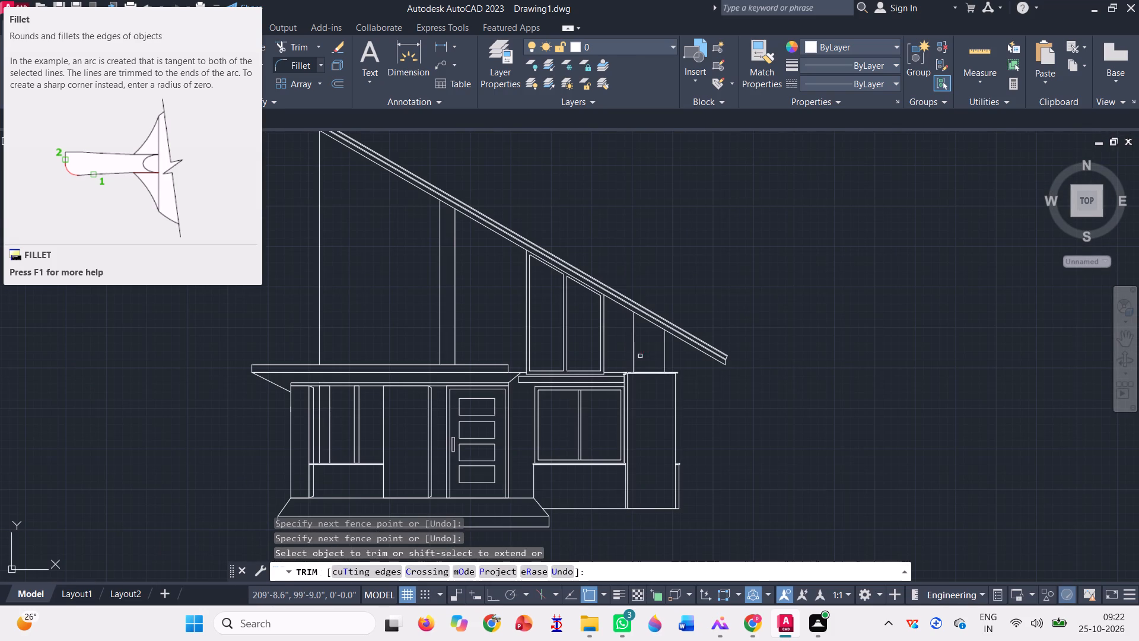
key("space")
Copy the five end-cap lines from the roof's upper tip down the slope onto its top edge, just left of the paired vertical lines.
scroll(767, 364, "down", 1)
scroll(502, 188, "up", 1)
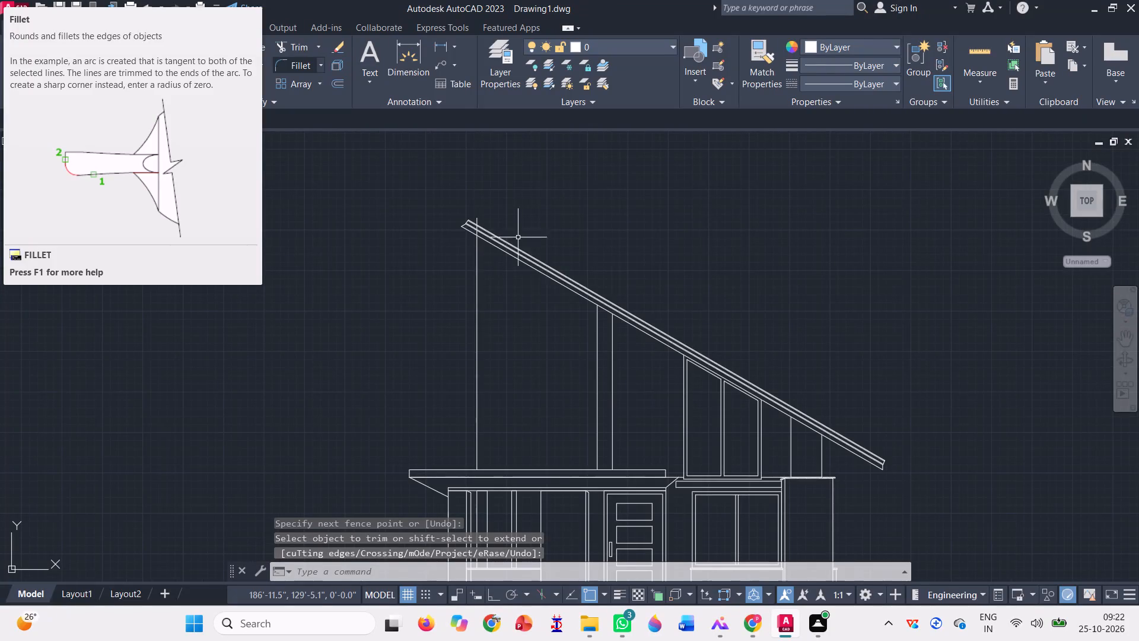
scroll(584, 300, "up", 1)
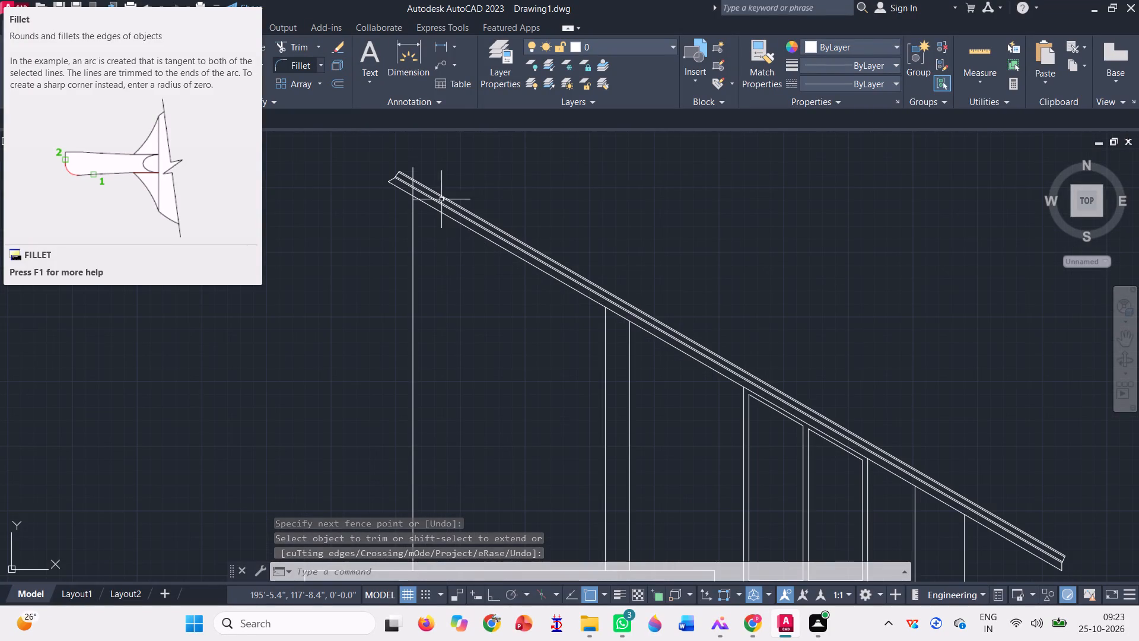
scroll(396, 184, "up", 2)
scroll(341, 255, "down", 1)
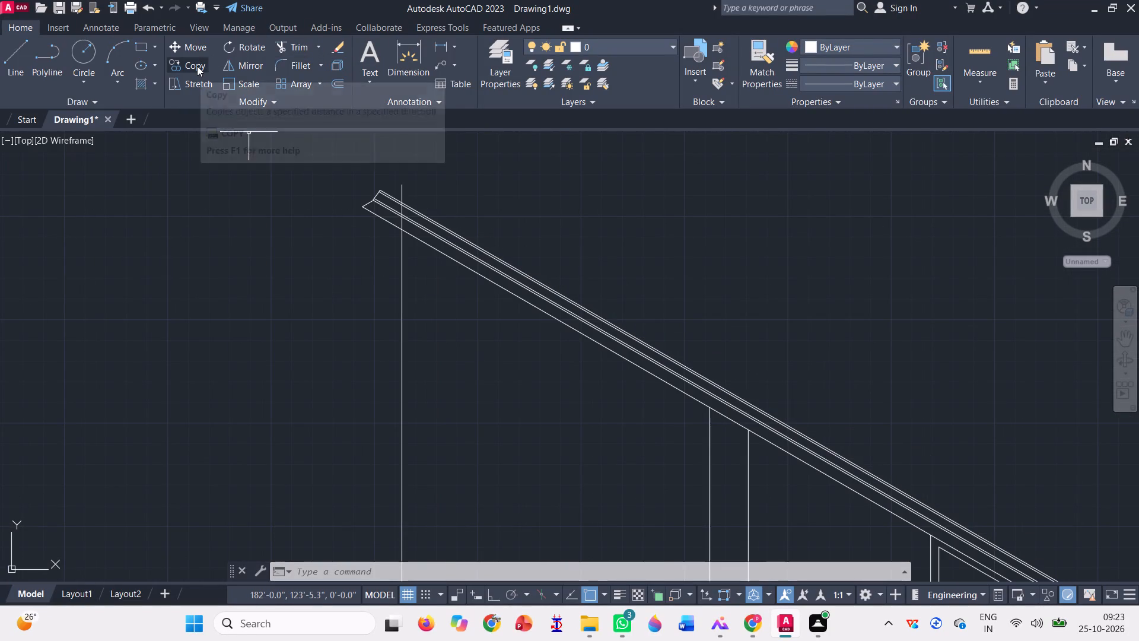
left_click(197, 66)
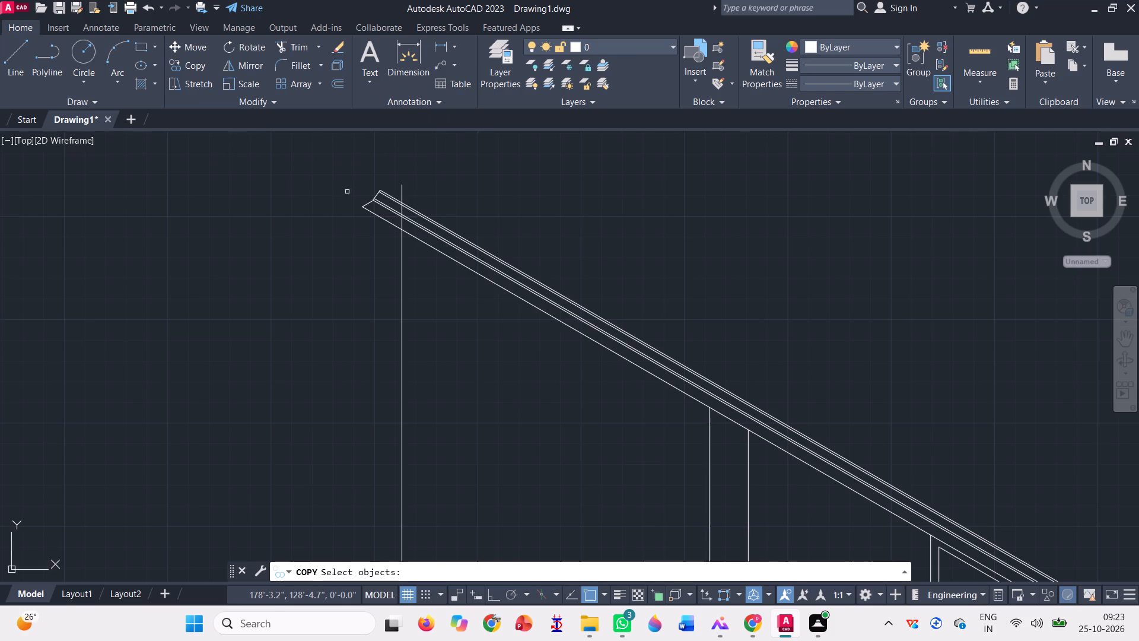
scroll(343, 194, "up", 4)
left_click(511, 261)
left_click(477, 214)
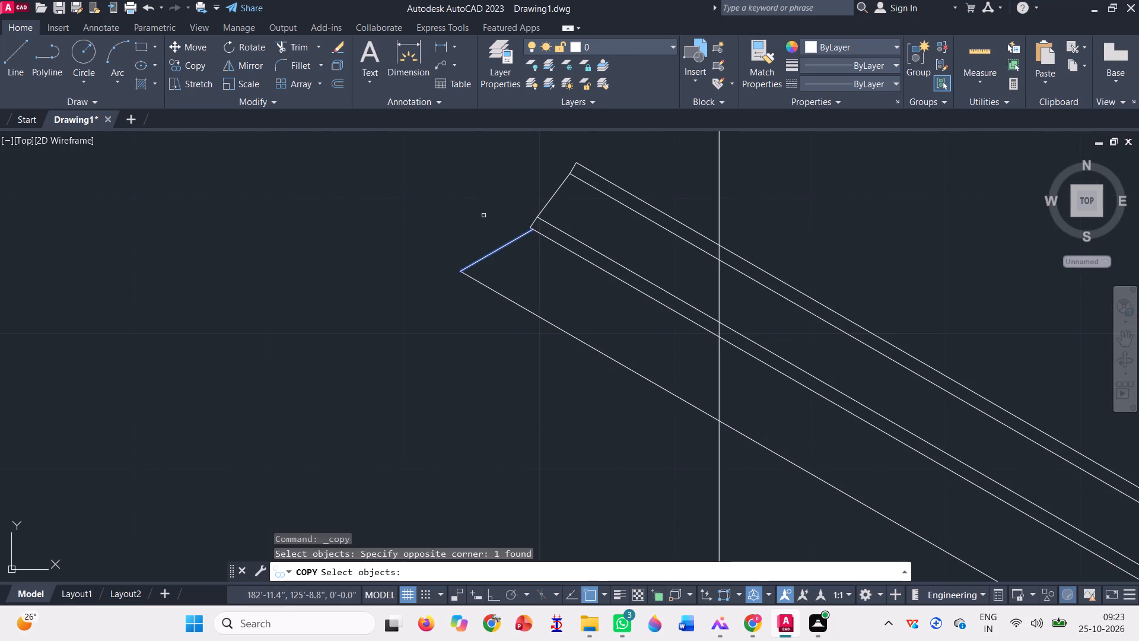
scroll(556, 211, "up", 3)
scroll(466, 266, "up", 3)
left_click(449, 268)
left_click(361, 210)
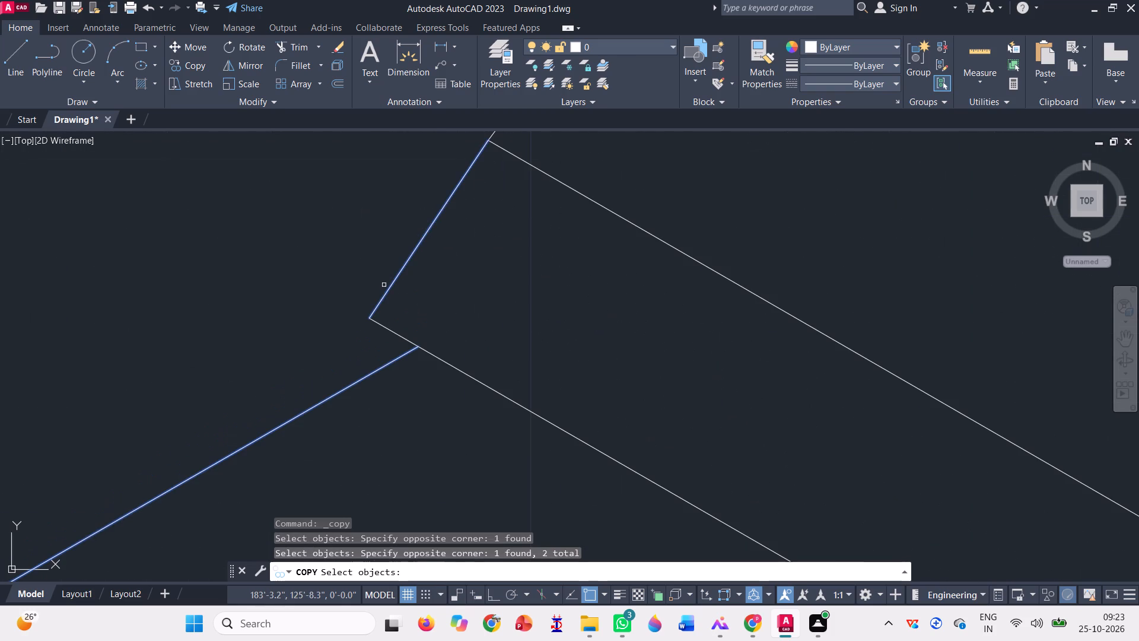
left_click(387, 328)
scroll(379, 323, "down", 4)
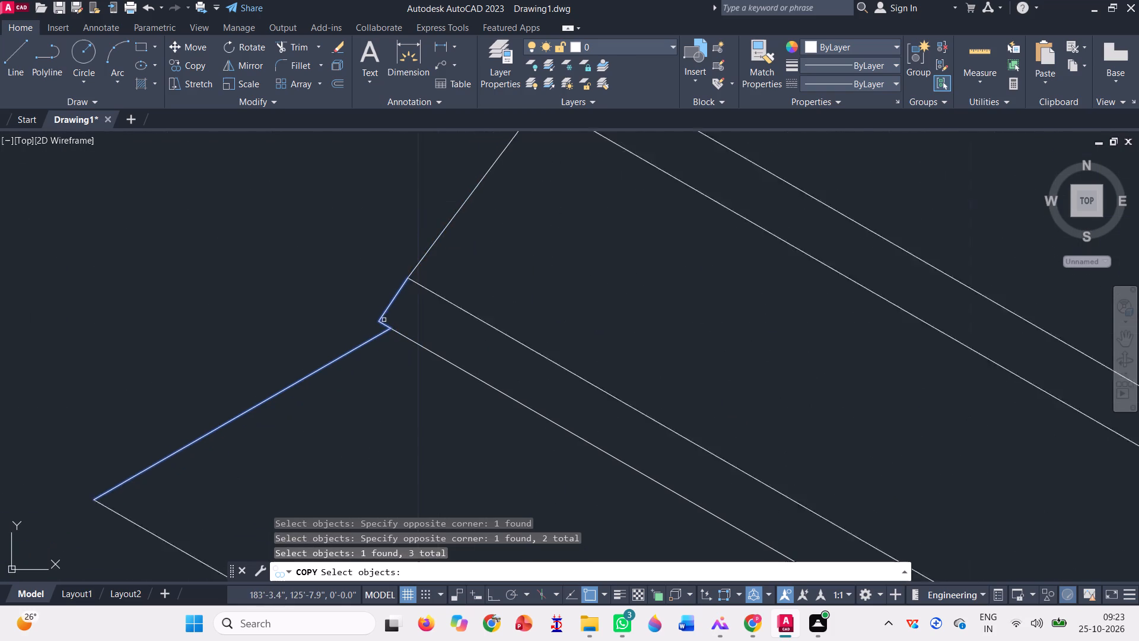
scroll(384, 320, "down", 1)
left_click(427, 277)
left_click(401, 244)
scroll(463, 224, "up", 3)
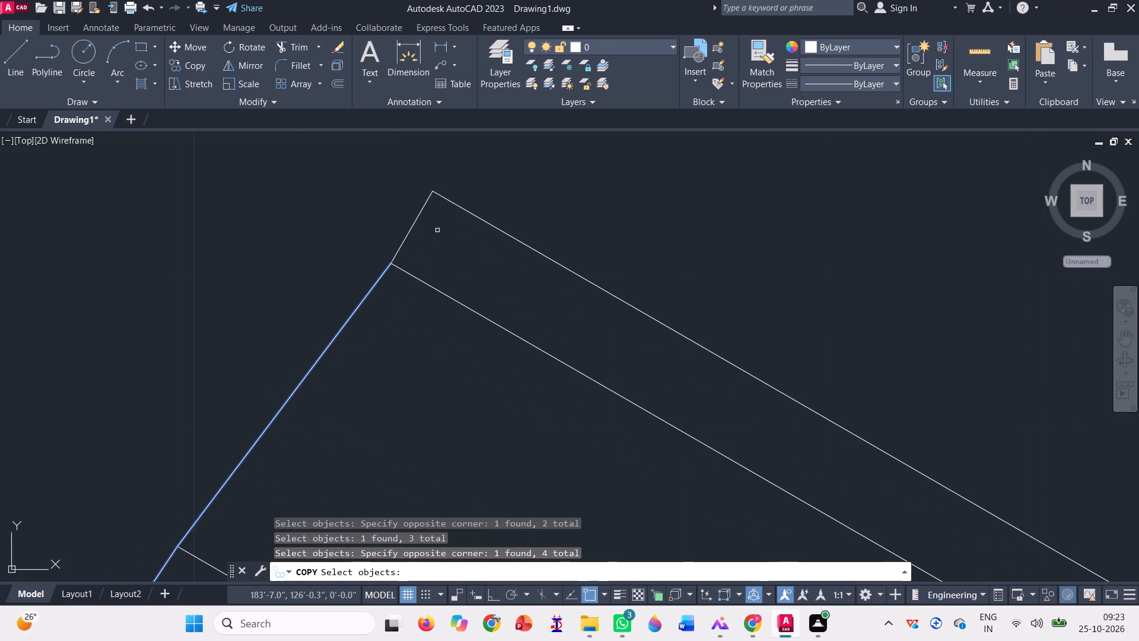
left_click(436, 230)
left_click(399, 210)
scroll(400, 227, "down", 5)
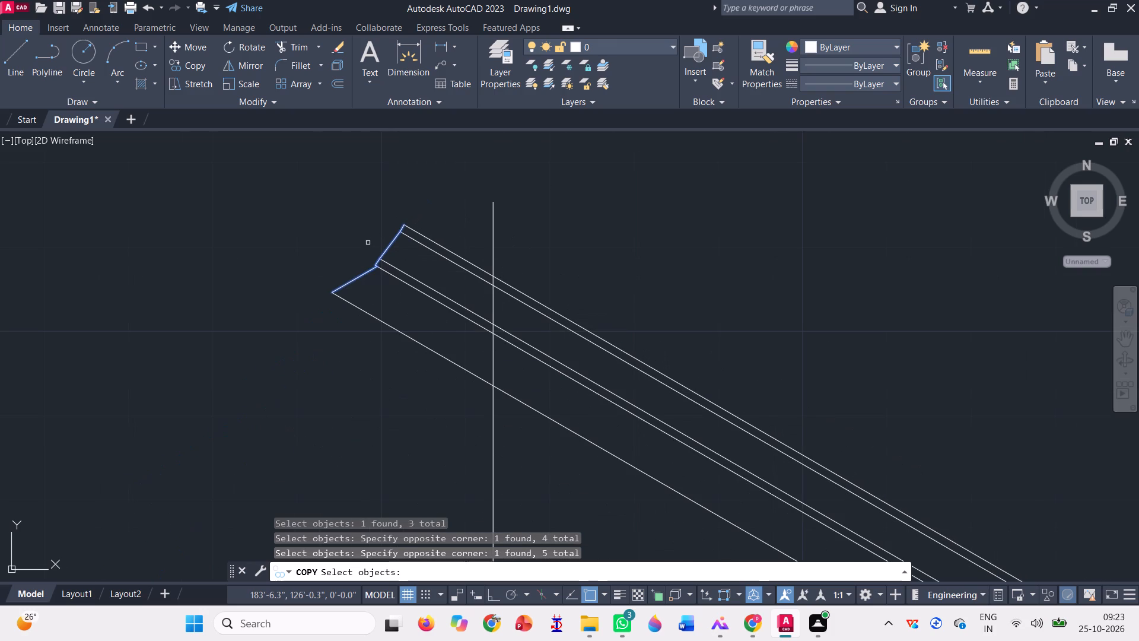
scroll(415, 202, "up", 2)
key("space")
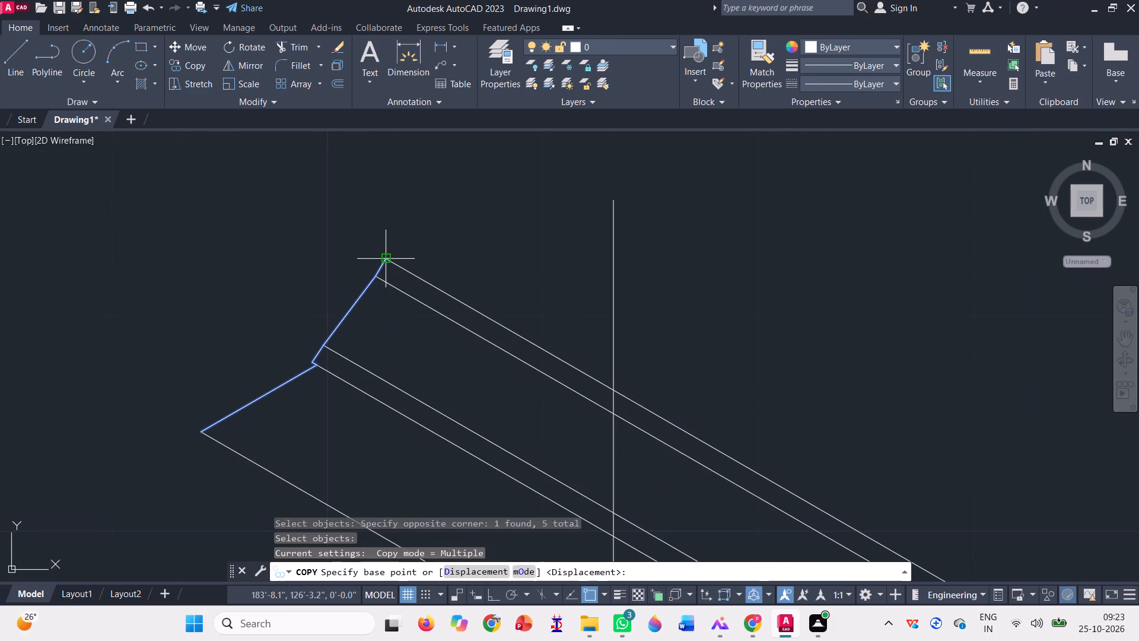
left_click(385, 256)
scroll(342, 237, "down", 6)
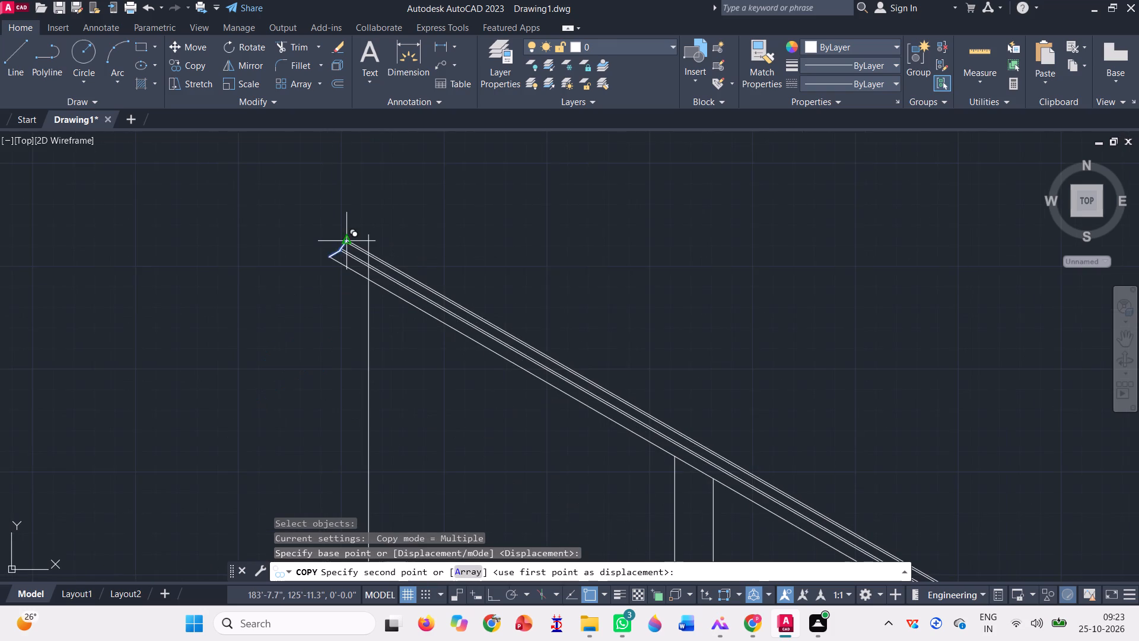
scroll(342, 237, "down", 1)
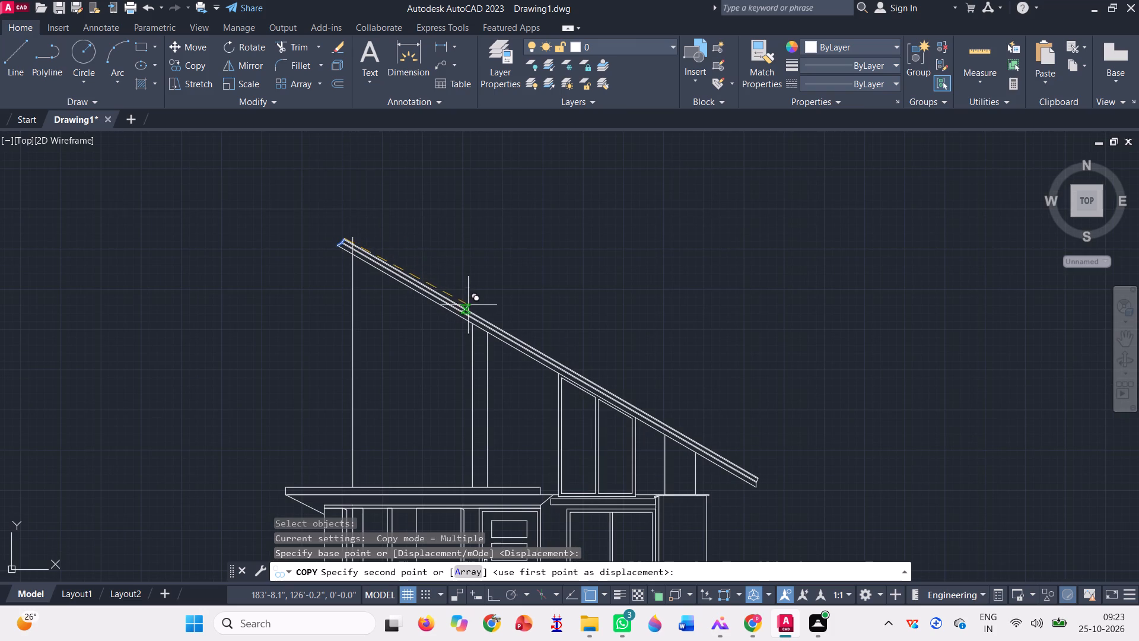
scroll(452, 303, "up", 3)
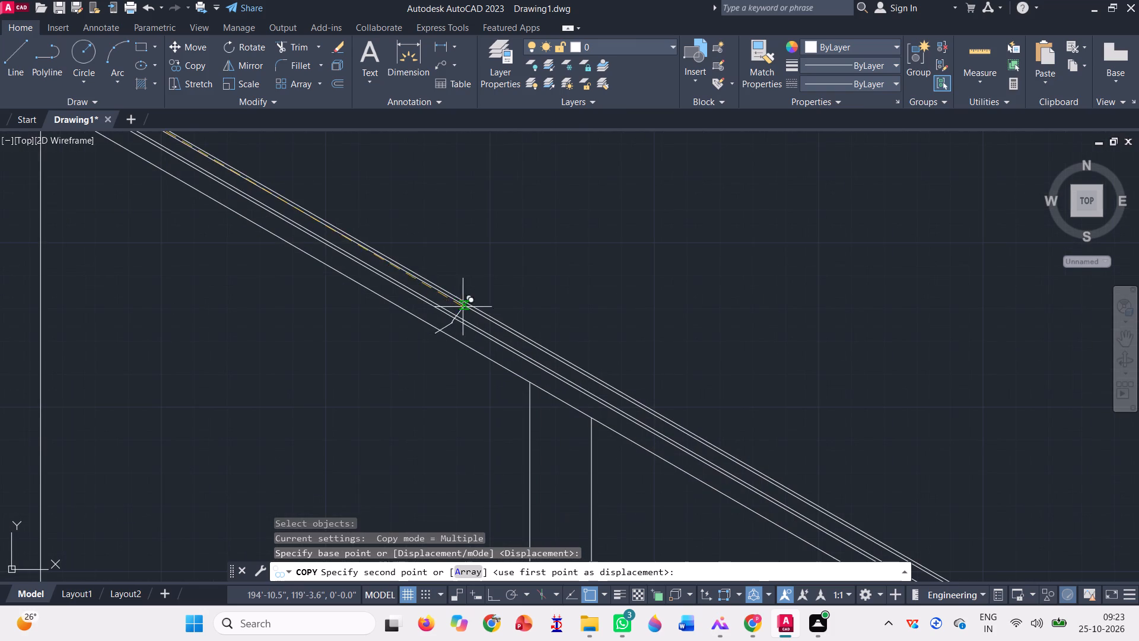
scroll(467, 303, "up", 2)
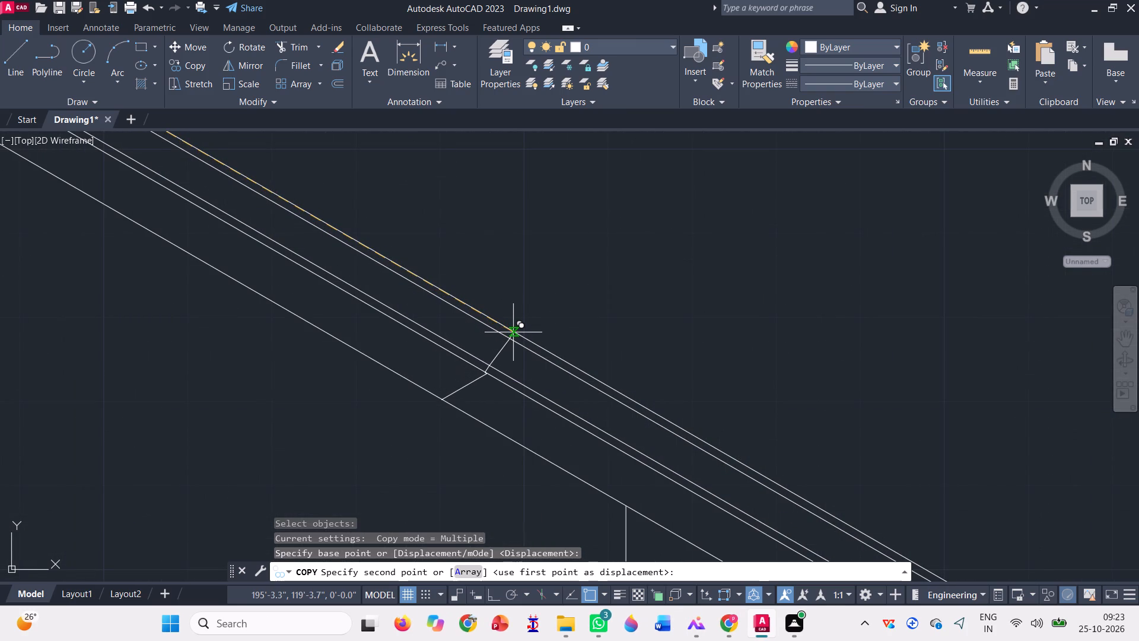
left_click(518, 335)
scroll(527, 346, "down", 3)
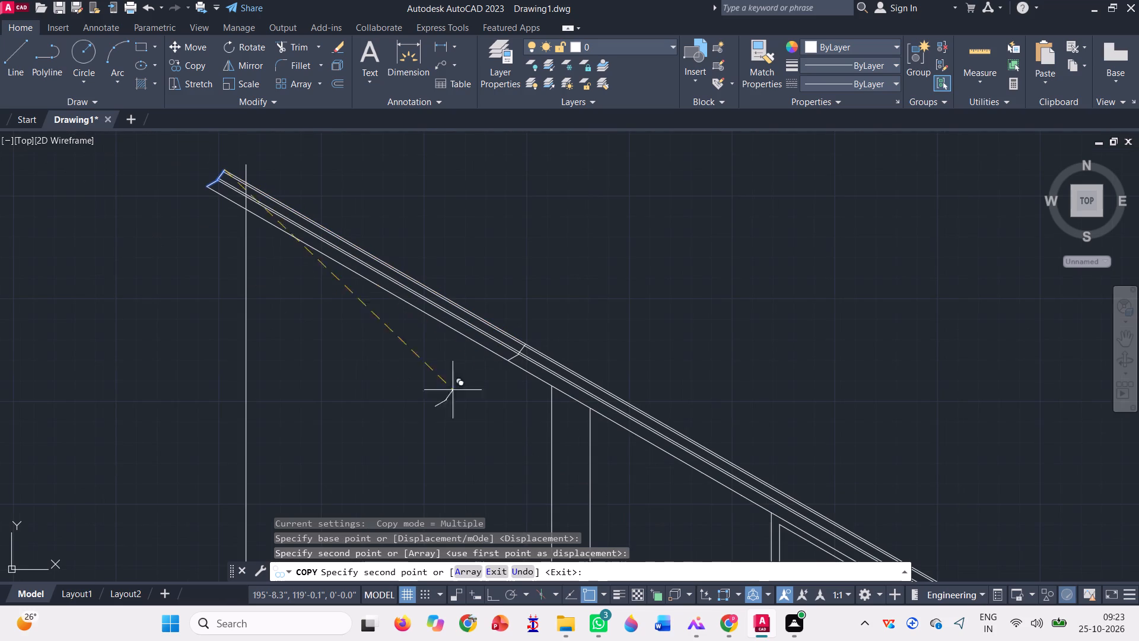
key("space")
Trim all the sloped roof lines between the copied end cap and the original upper end cap.
left_click(289, 44)
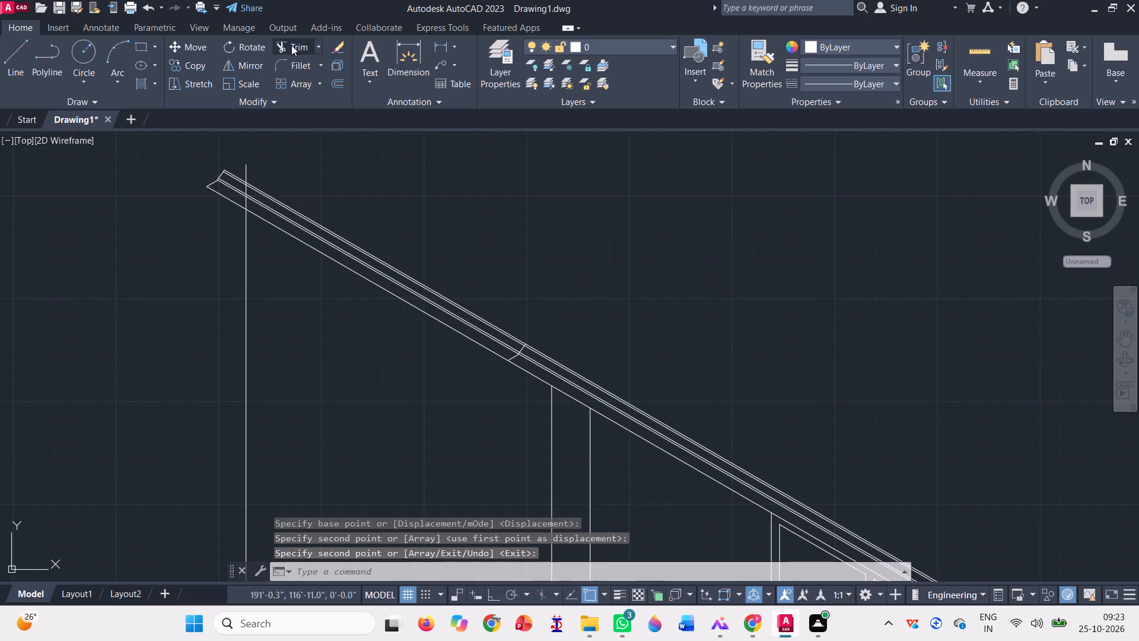
left_click(425, 241)
left_click(355, 318)
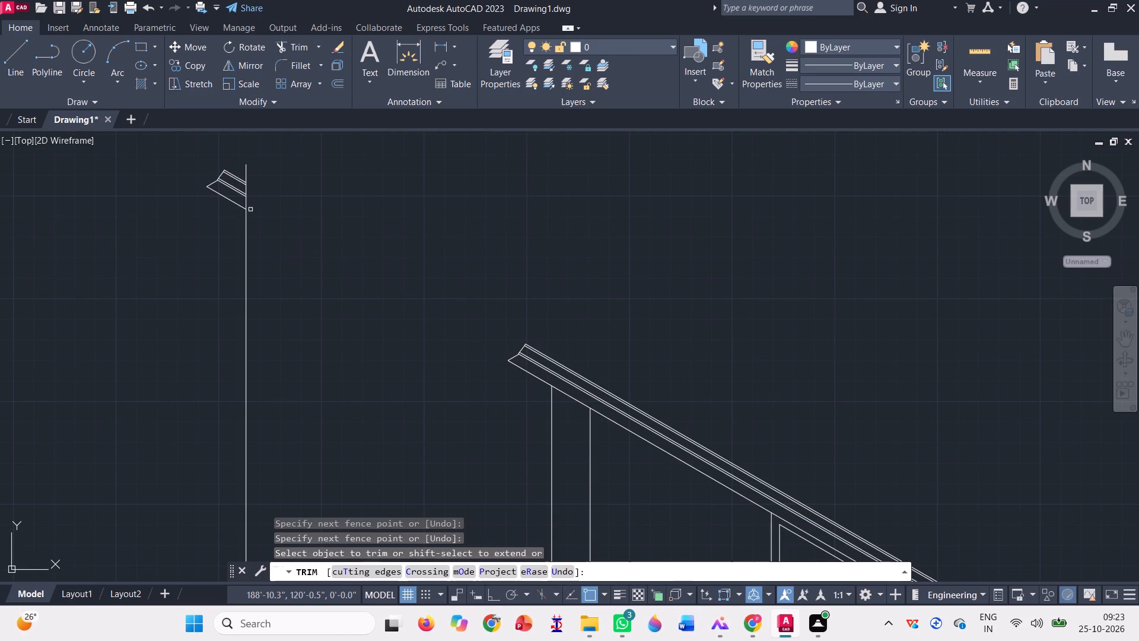
scroll(225, 178, "up", 3)
left_click(284, 156)
left_click(211, 277)
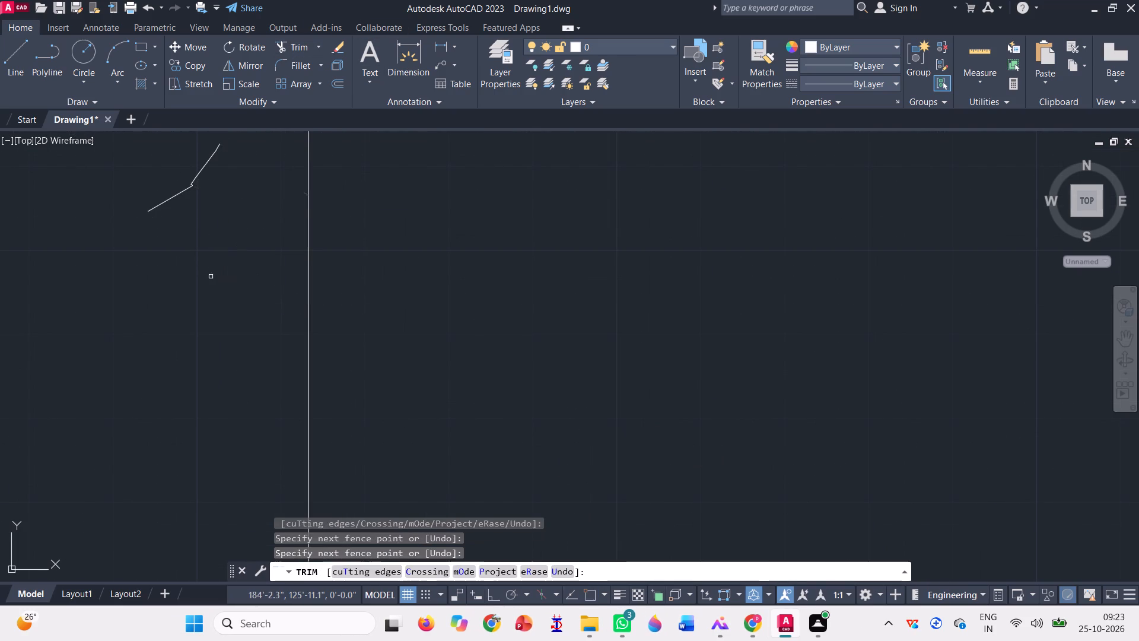
scroll(412, 325, "down", 3)
key("Escape")
Delete the five leftover end-cap lines at the roof's original upper tip.
scroll(367, 296, "up", 2)
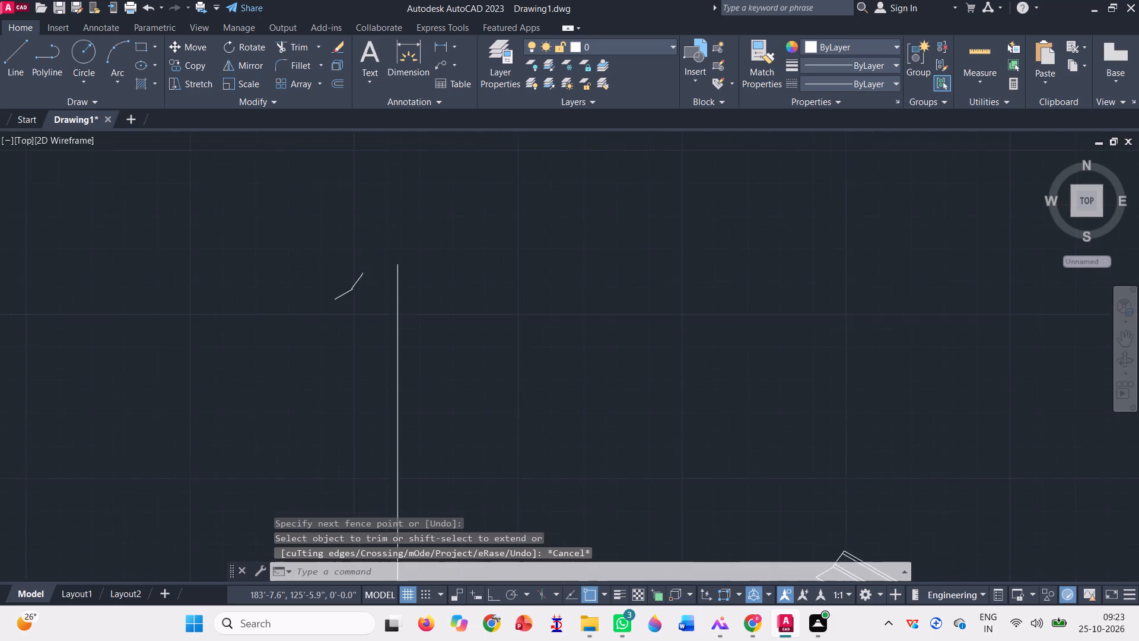
left_click(369, 331)
left_click(307, 223)
key("Delete")
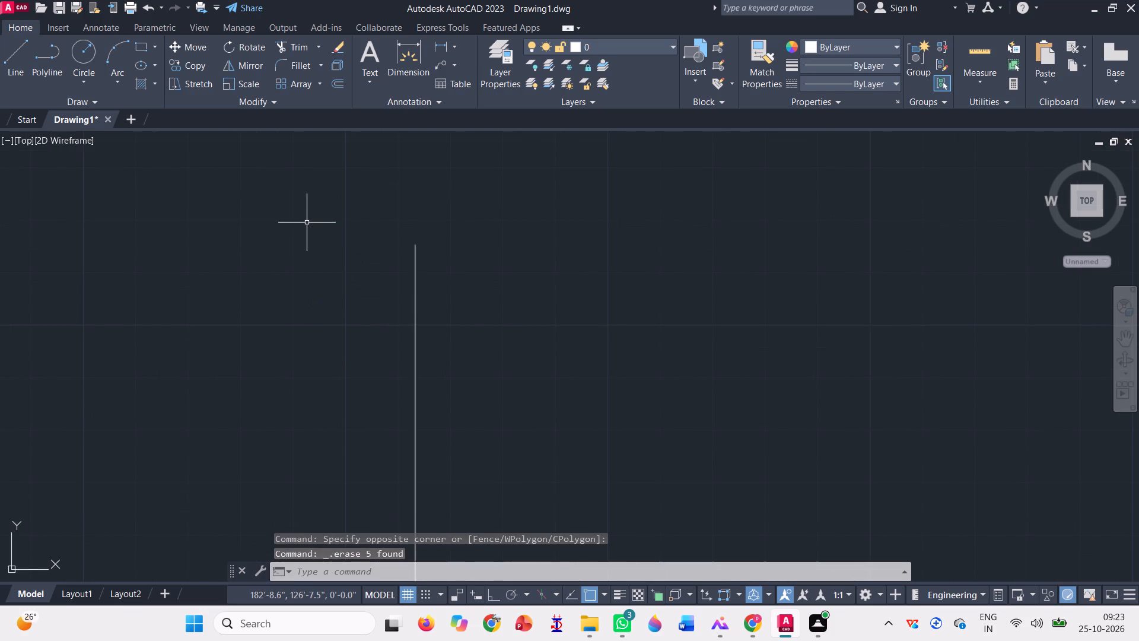
Copy the complete sloped roof strip with both end caps to two successive positions down and left, both crossing the tall single vertical line.
scroll(310, 245, "down", 5)
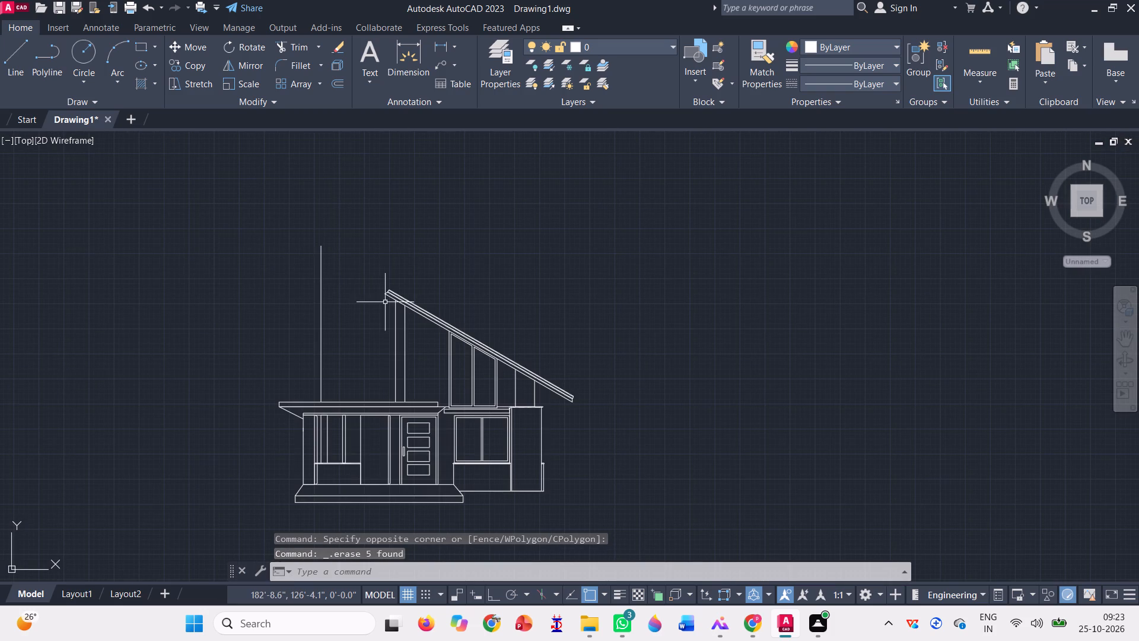
left_click(196, 65)
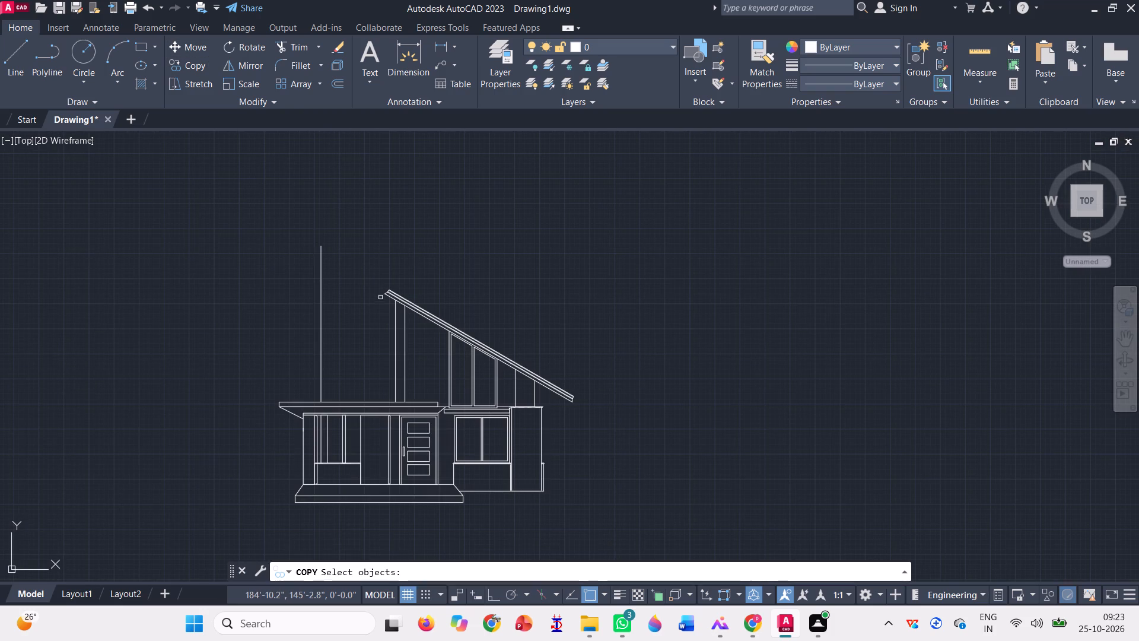
scroll(381, 294, "up", 4)
left_click(437, 353)
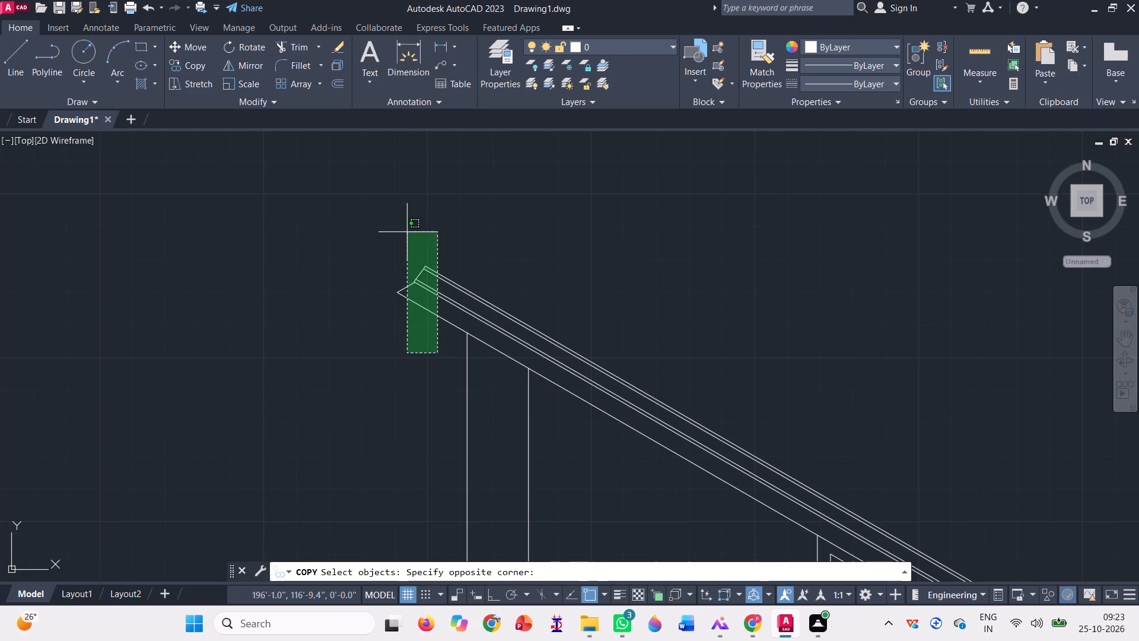
left_click(377, 211)
scroll(350, 283, "down", 3)
scroll(692, 503, "up", 2)
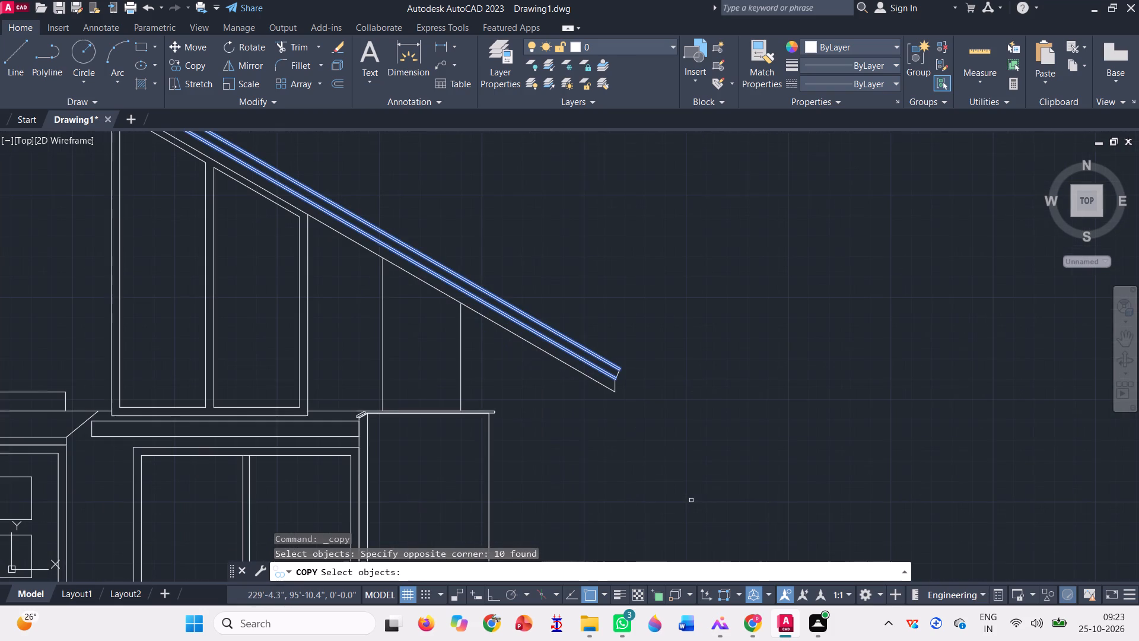
left_click(663, 469)
left_click(534, 303)
scroll(605, 370, "down", 2)
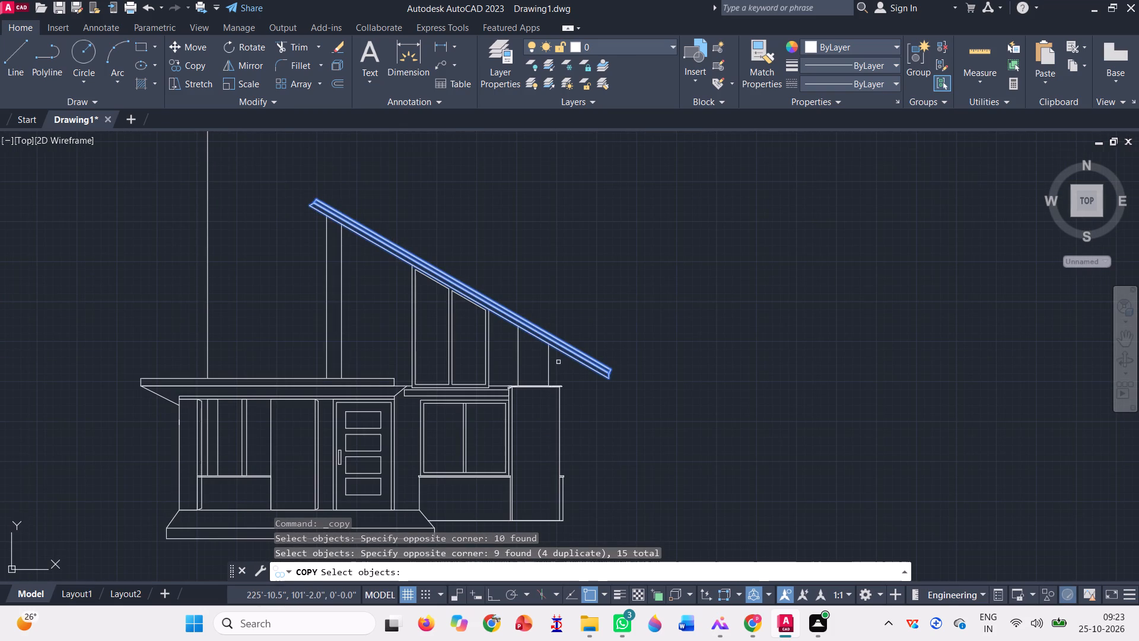
scroll(559, 363, "down", 1)
key("space")
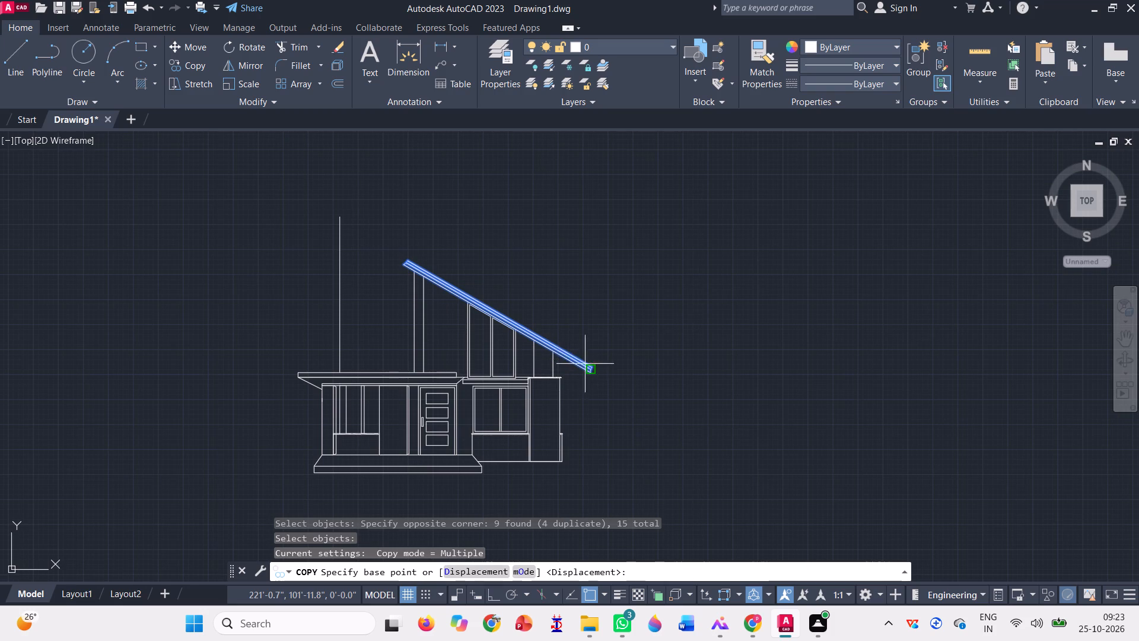
scroll(591, 367, "up", 3)
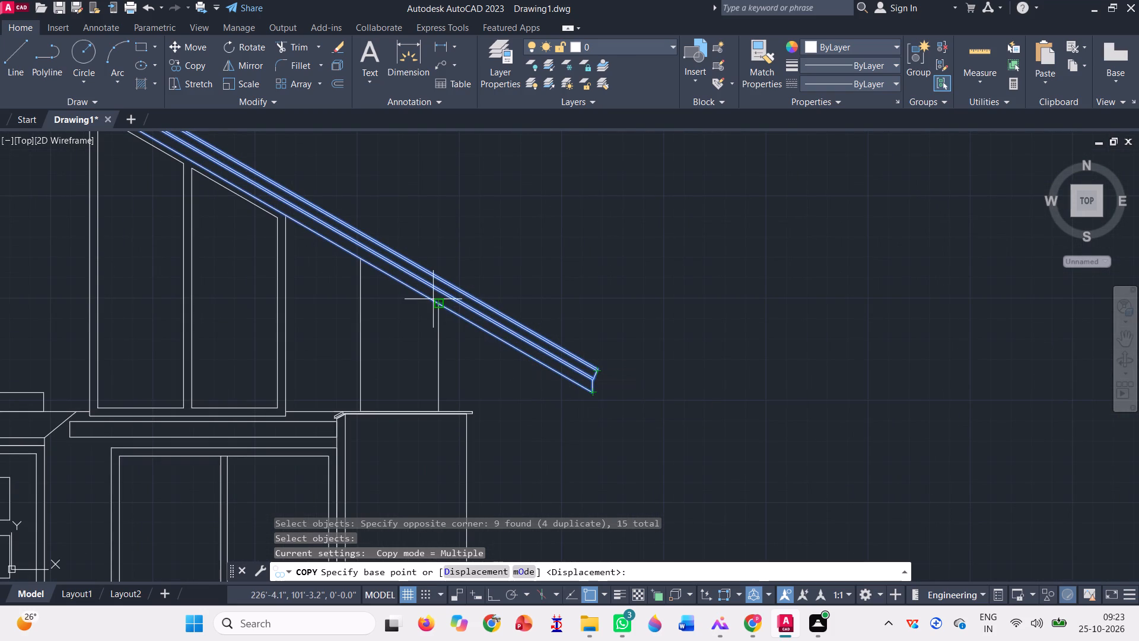
left_click(440, 302)
scroll(656, 374, "down", 2)
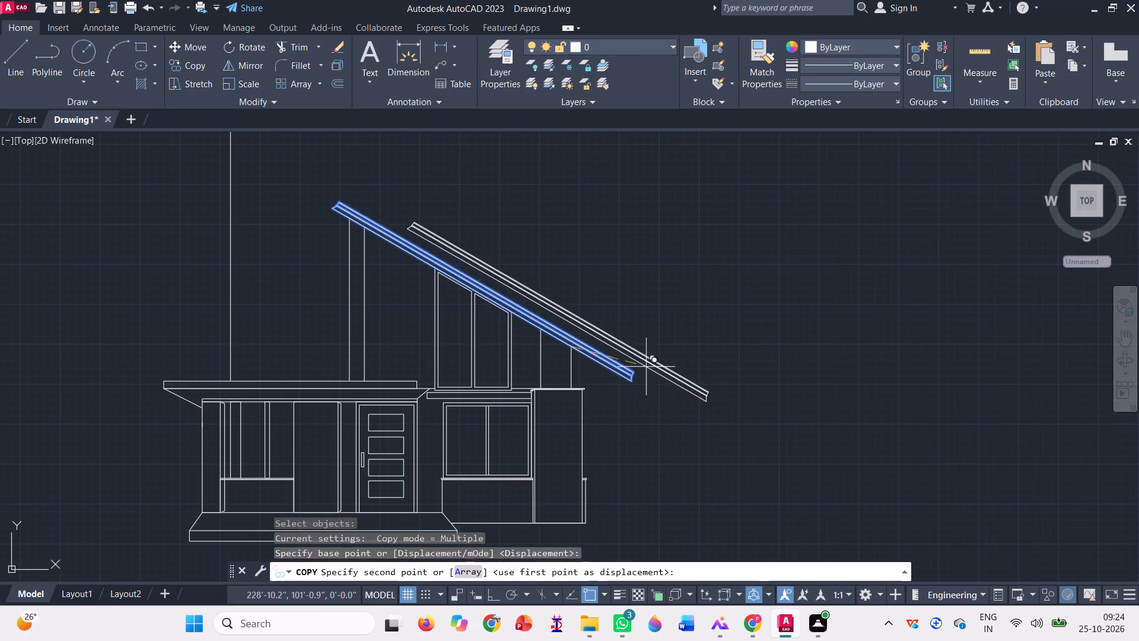
scroll(482, 358, "down", 1)
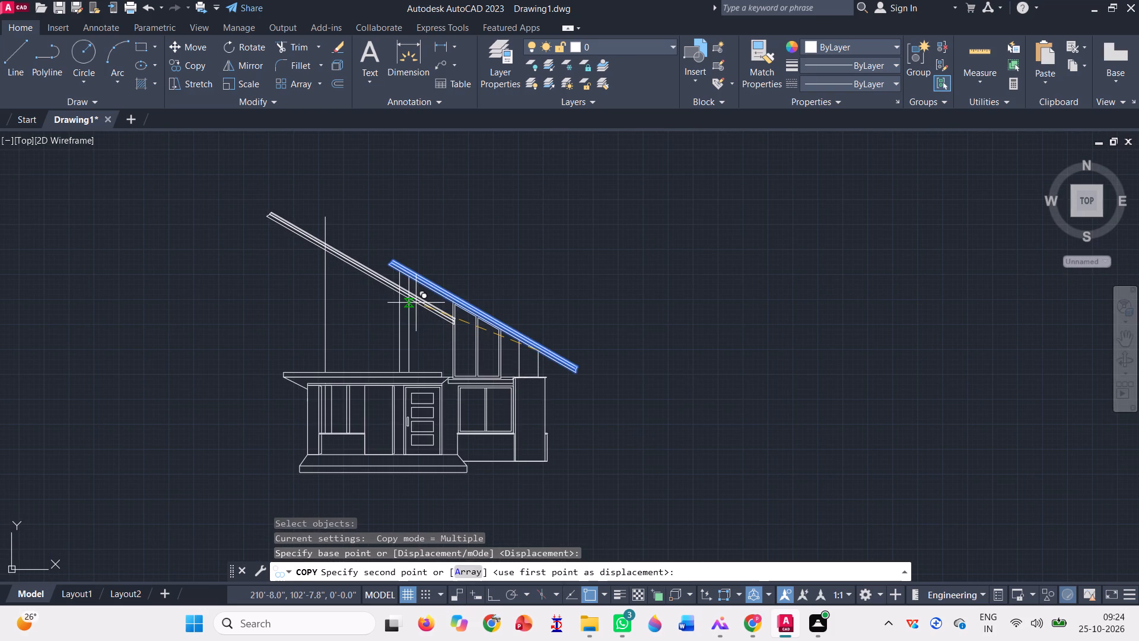
scroll(416, 303, "up", 1)
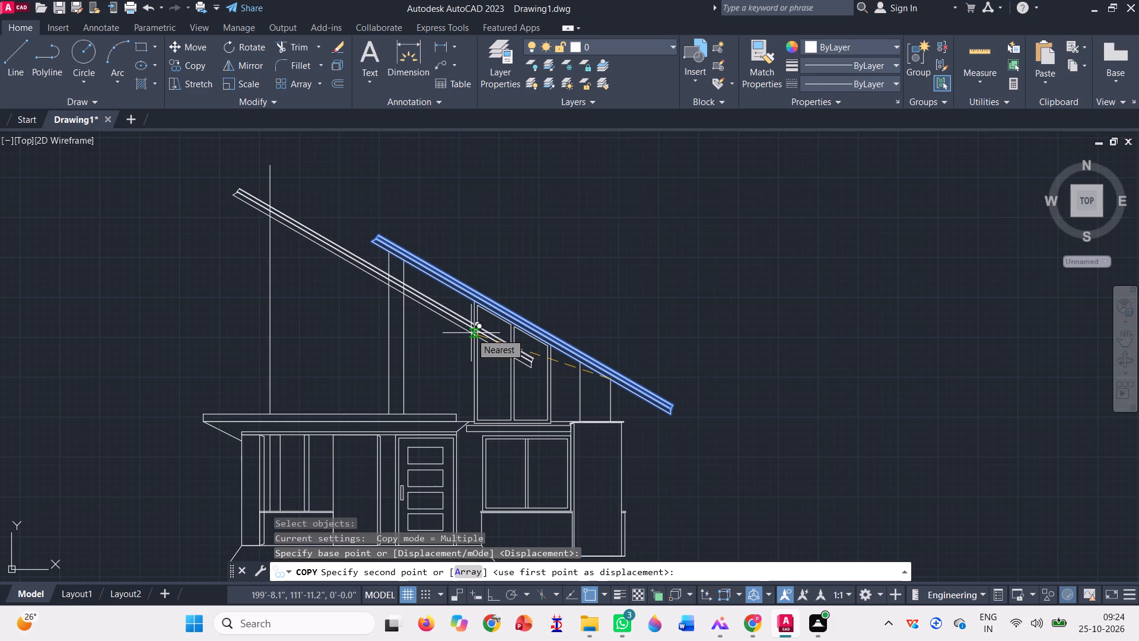
left_click(471, 333)
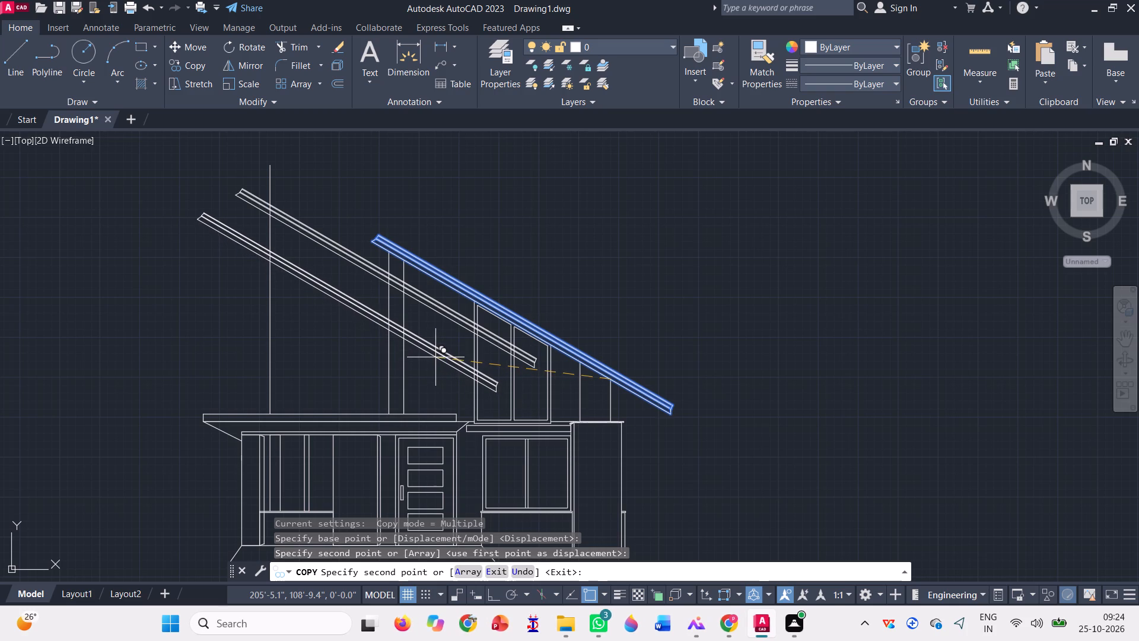
left_click(435, 357)
key("space")
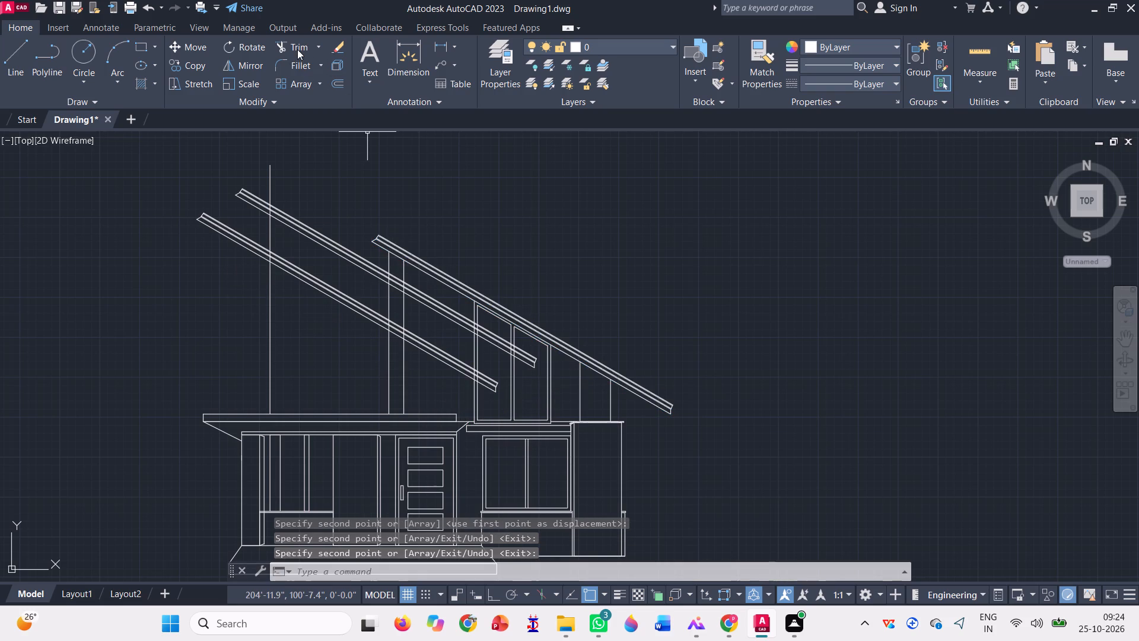
Trim the lower roof copy's sloped lines between the tall single vertical line and the sloped window's left frame.
left_click(297, 49)
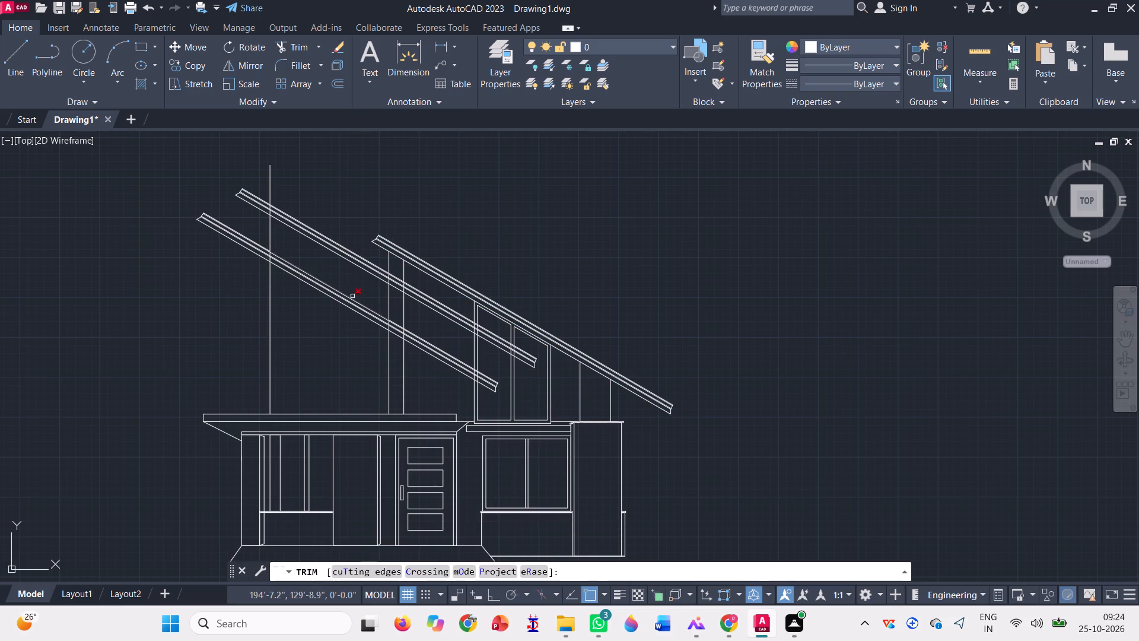
left_click(352, 274)
left_click(341, 332)
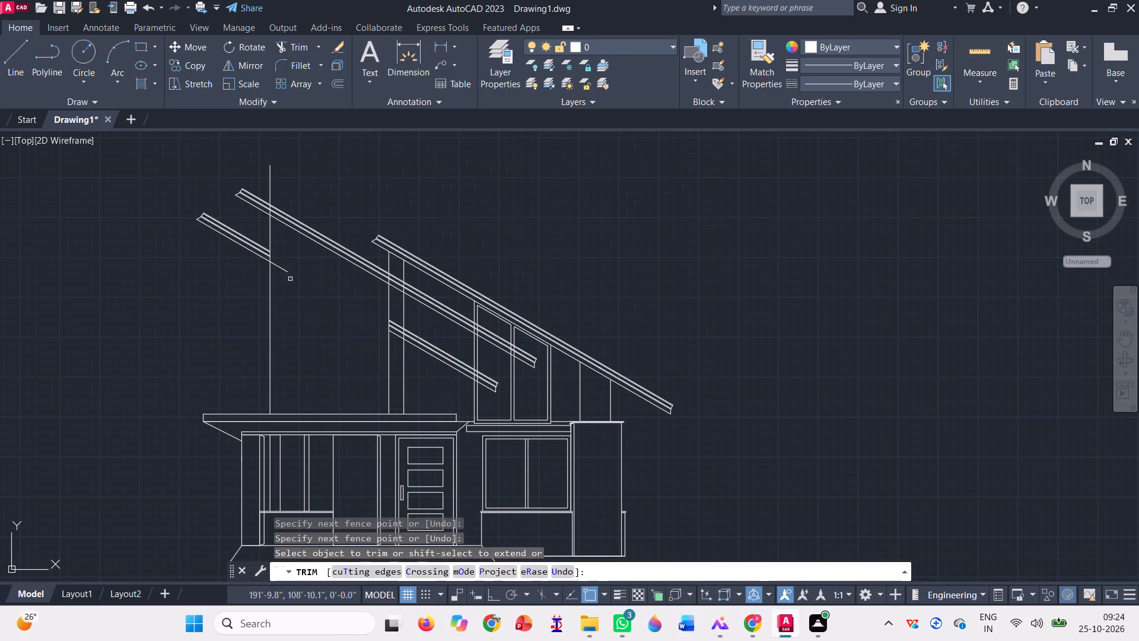
scroll(288, 279, "up", 4)
left_click(240, 169)
left_click(235, 281)
scroll(236, 281, "down", 3)
scroll(296, 311, "down", 1)
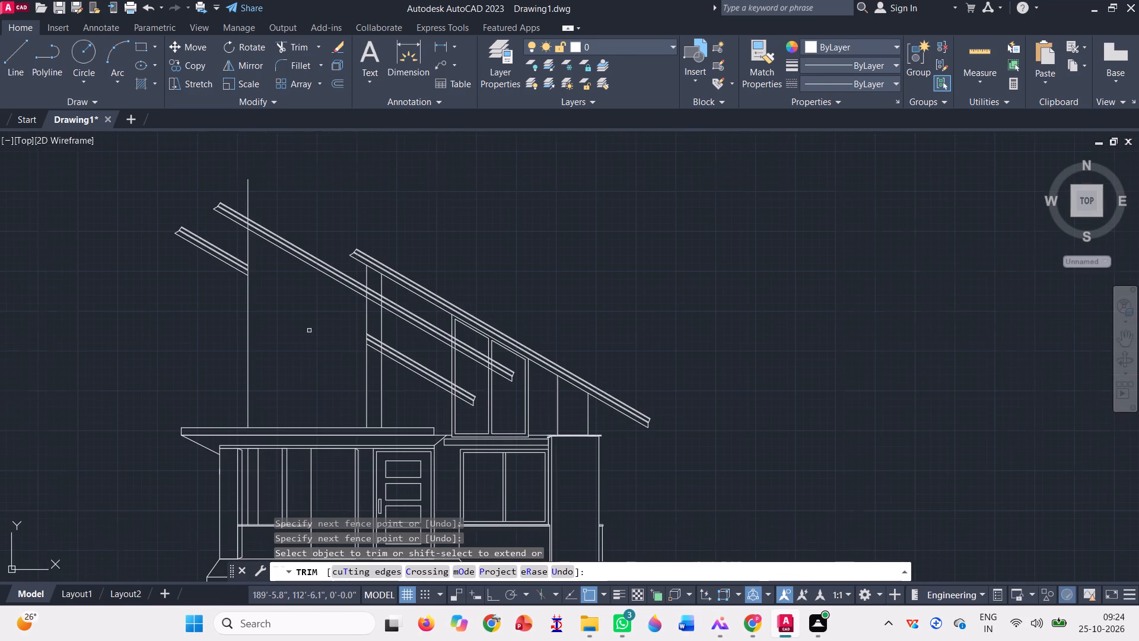
scroll(405, 382, "up", 2)
left_click(328, 242)
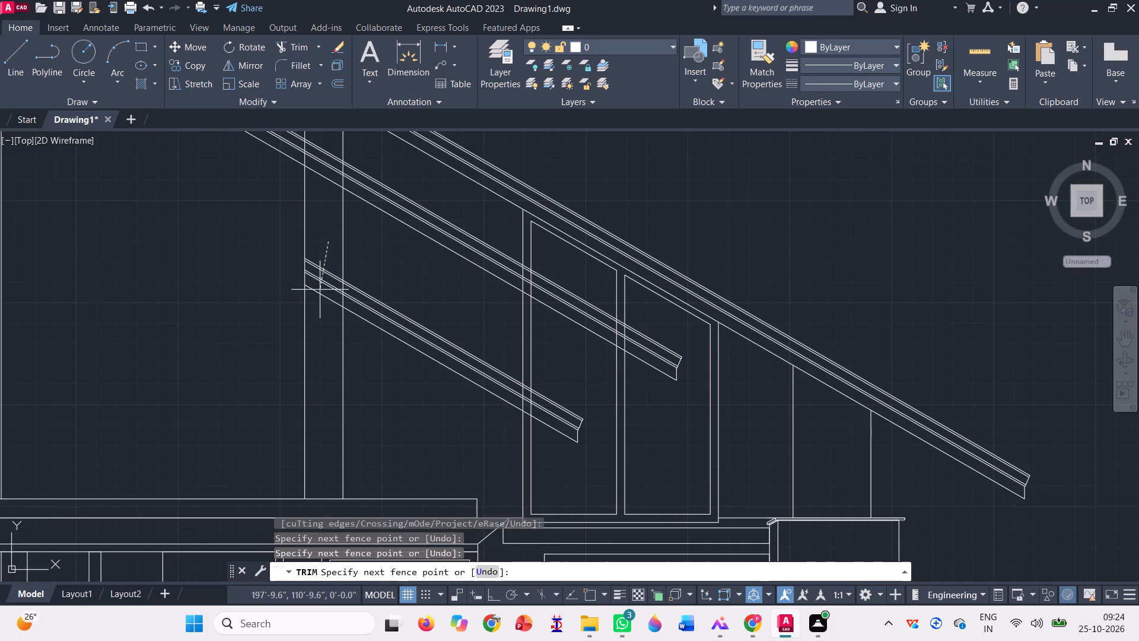
left_click(321, 318)
left_click(408, 292)
left_click(428, 383)
Trim the lower roof copy's remaining sloped lines across the window's left frame and up to its lower end cap.
scroll(518, 431, "up", 2)
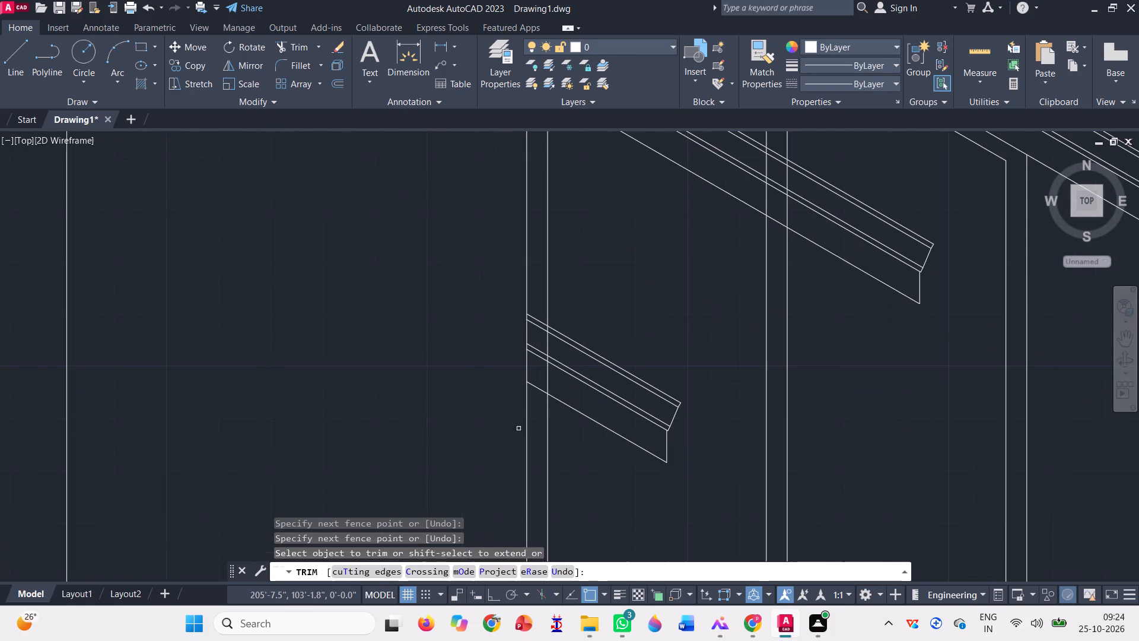
left_click(538, 299)
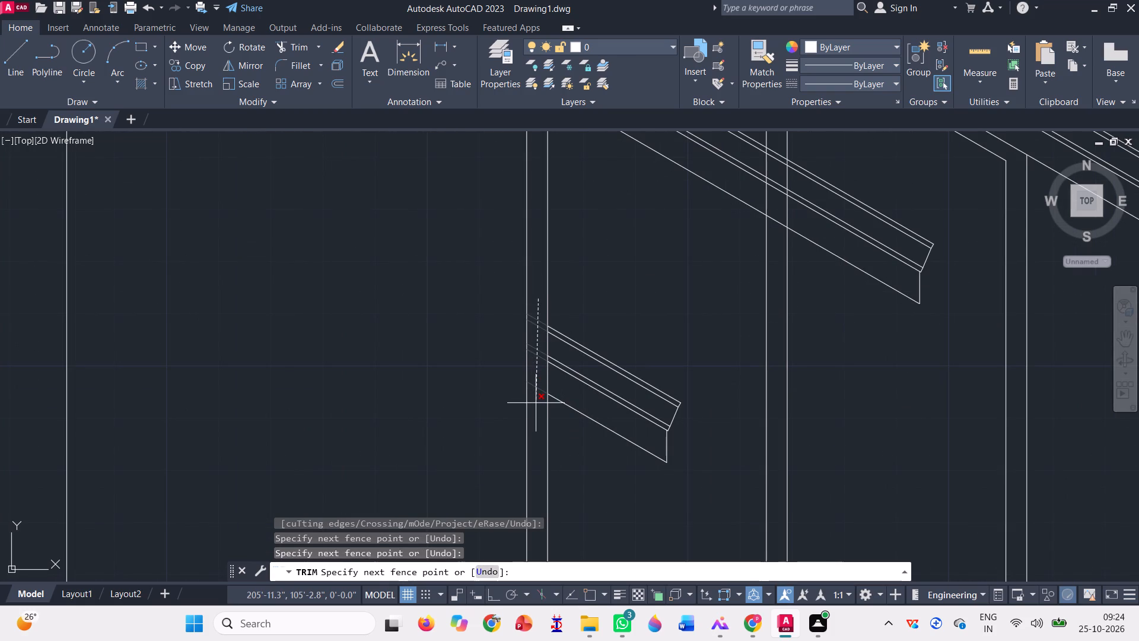
left_click(536, 402)
left_click_drag(605, 338, 610, 367)
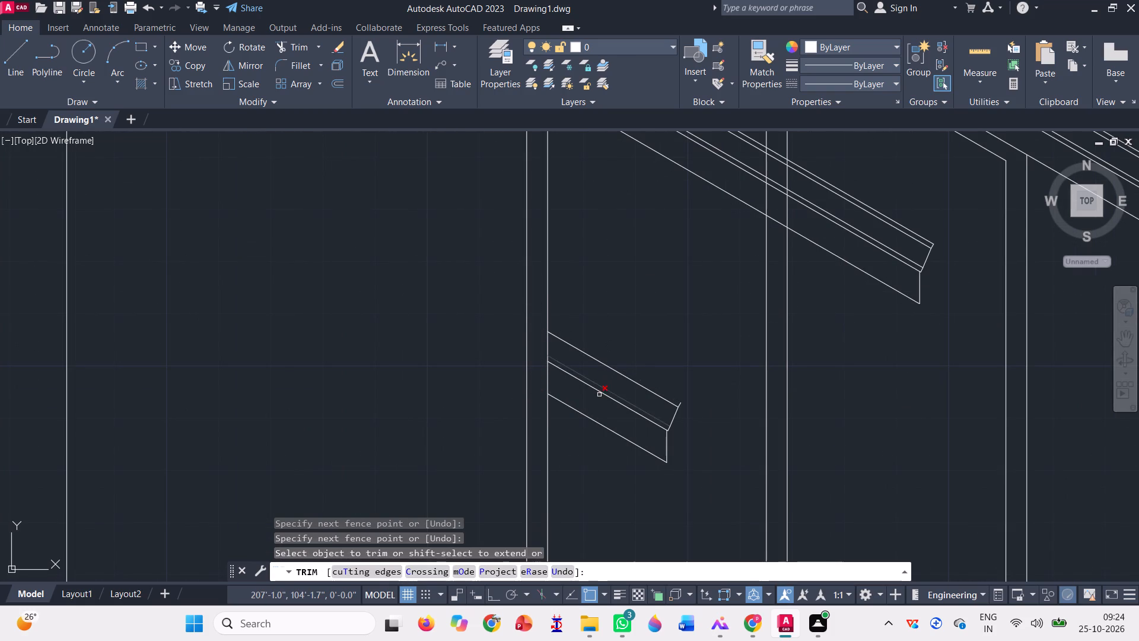
left_click(592, 455)
left_click(571, 294)
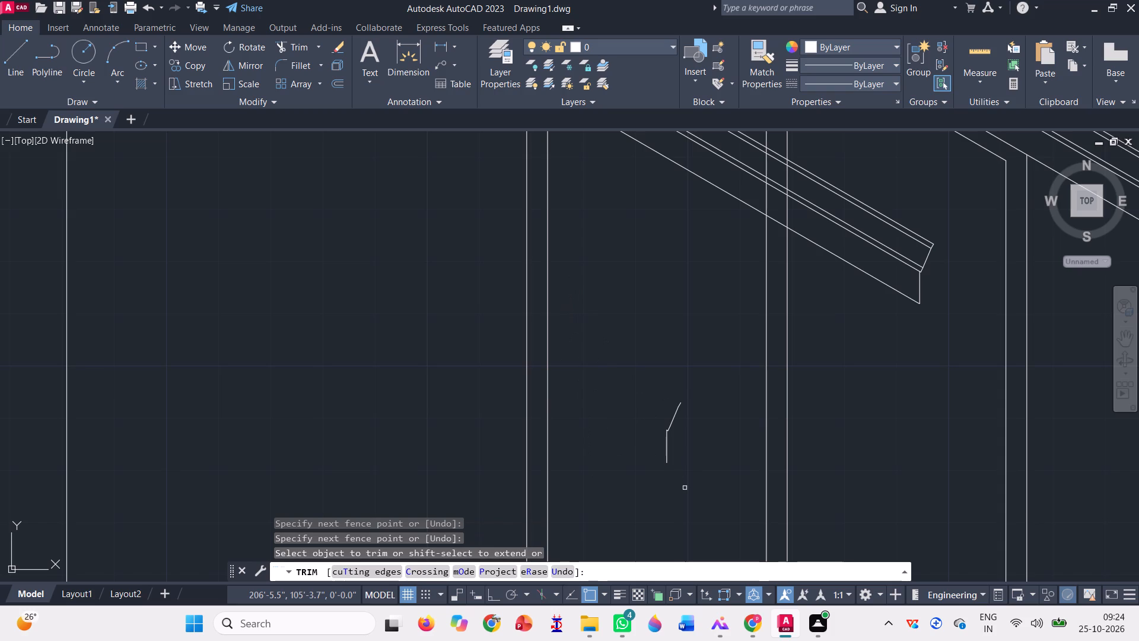
key("Escape")
Delete the lower roof copy's five leftover end-cap lines inside the window.
left_click(699, 504)
left_click(620, 364)
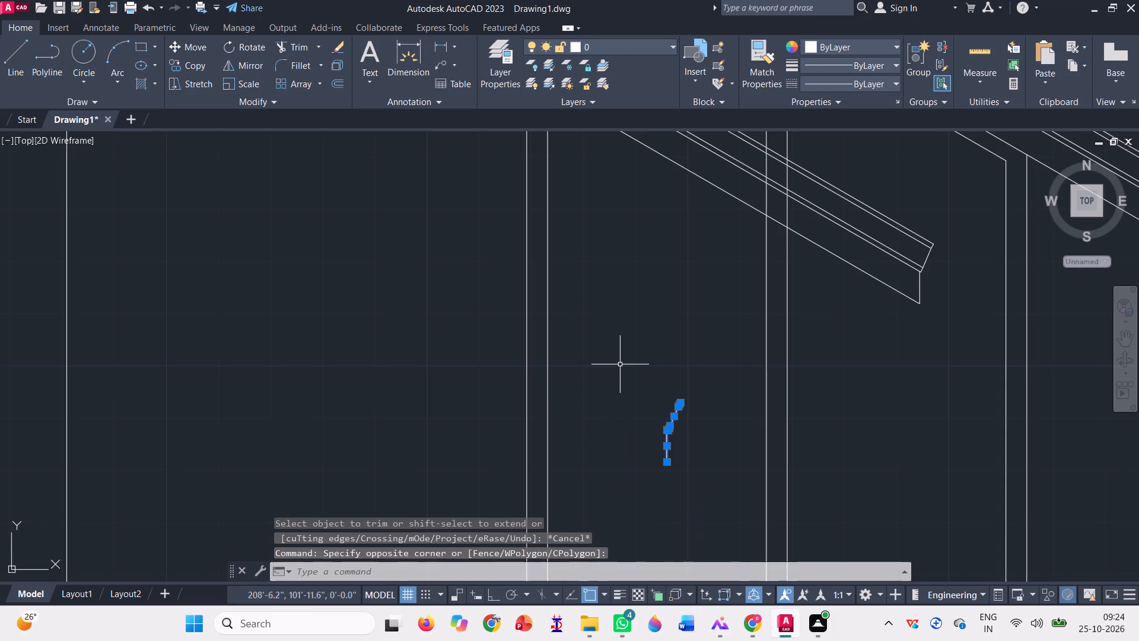
key("Delete")
Trim the upper roof copy's sloped lines between the paired vertical lines and on to the window's left frame.
scroll(621, 368, "down", 2)
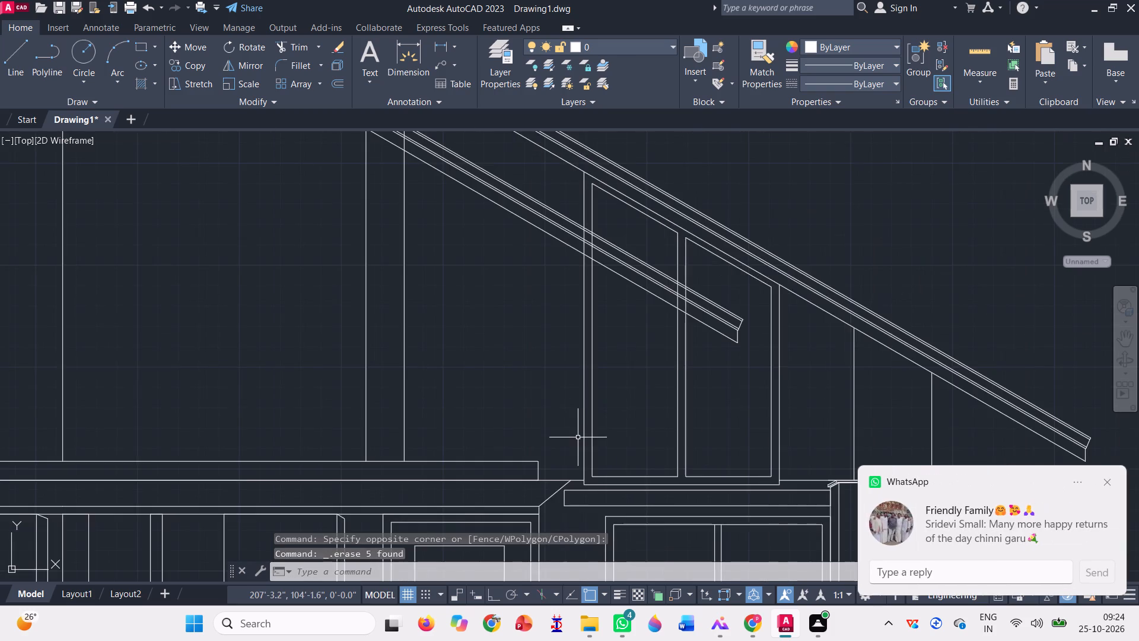
scroll(578, 438, "down", 1)
left_click(292, 42)
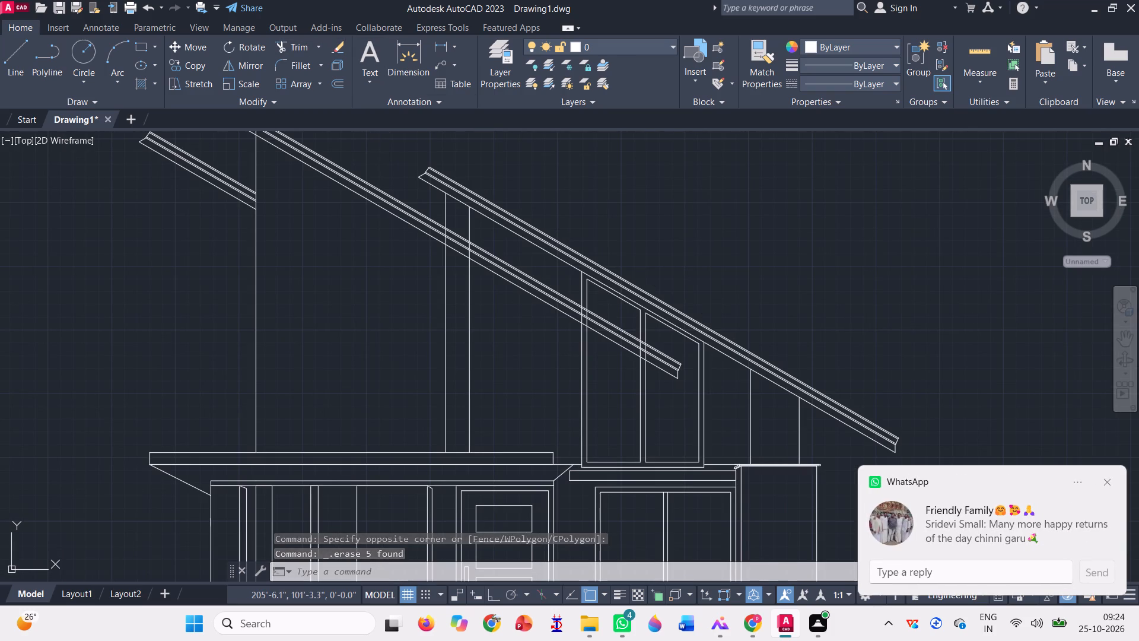
scroll(463, 224, "up", 2)
left_click(442, 214)
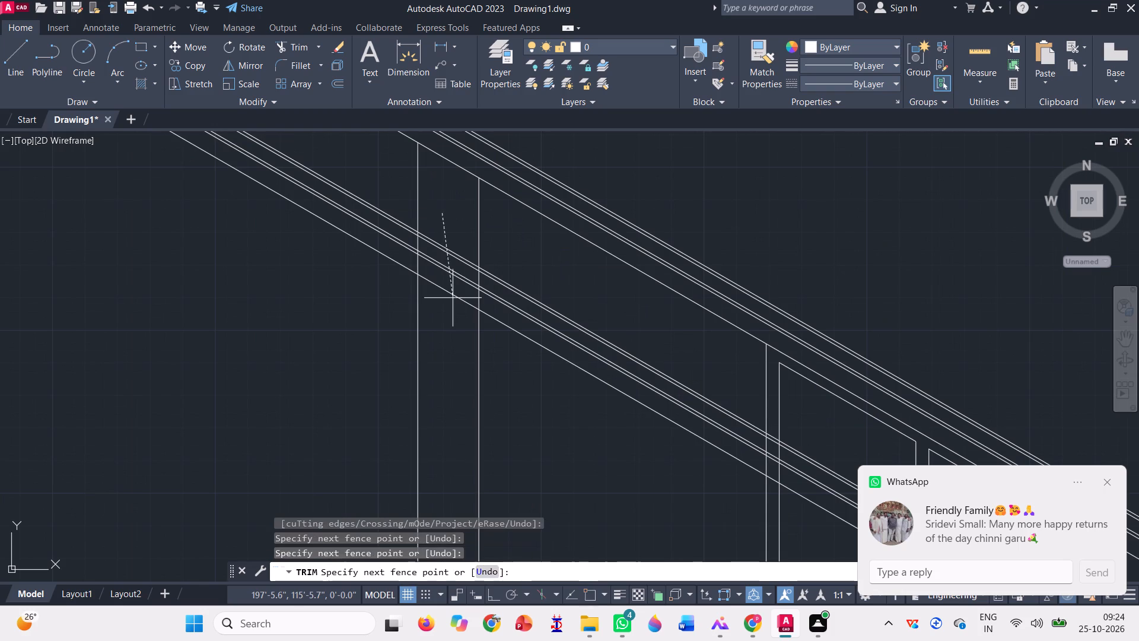
left_click(455, 322)
left_click(563, 274)
left_click(554, 399)
Trim the upper roof copy's remaining sloped lines across the window's left frame, panes and middle mullion, up to its lower end cap.
scroll(352, 266, "down", 1)
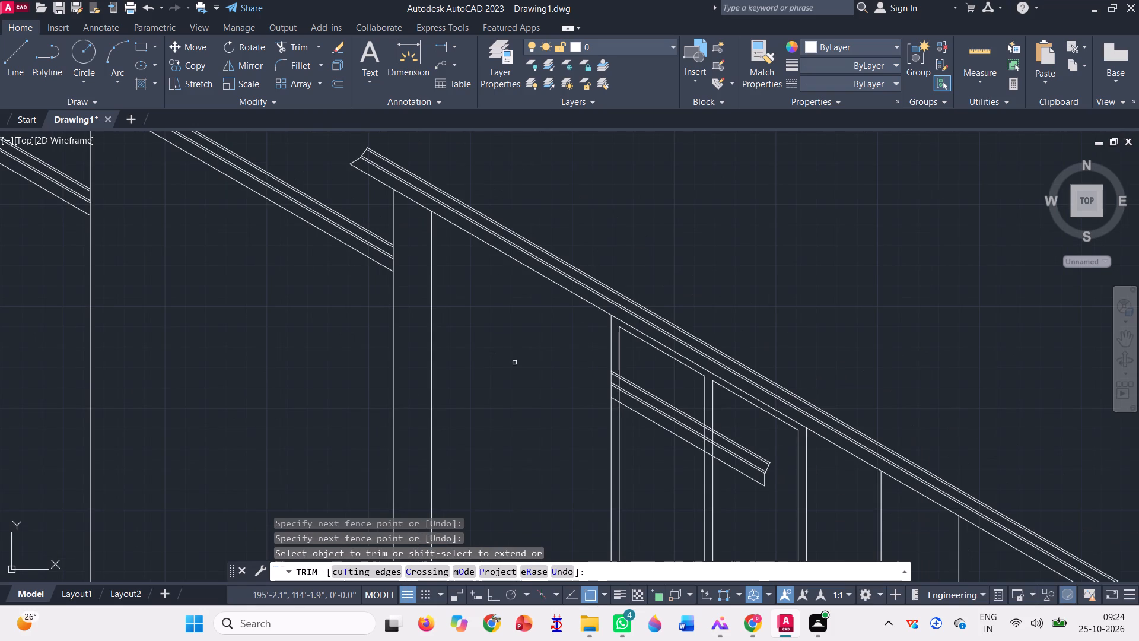
scroll(642, 412, "up", 3)
scroll(516, 315, "up", 1)
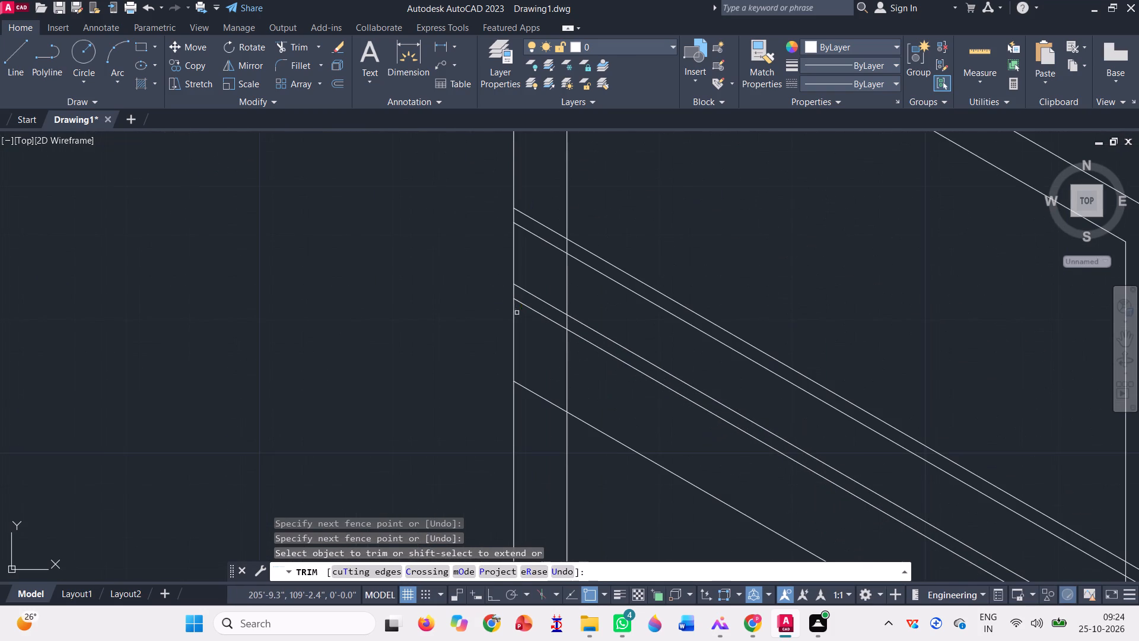
left_click(533, 179)
left_click(539, 428)
scroll(412, 341, "down", 2)
scroll(318, 295, "down", 2)
scroll(466, 369, "up", 3)
left_click(461, 274)
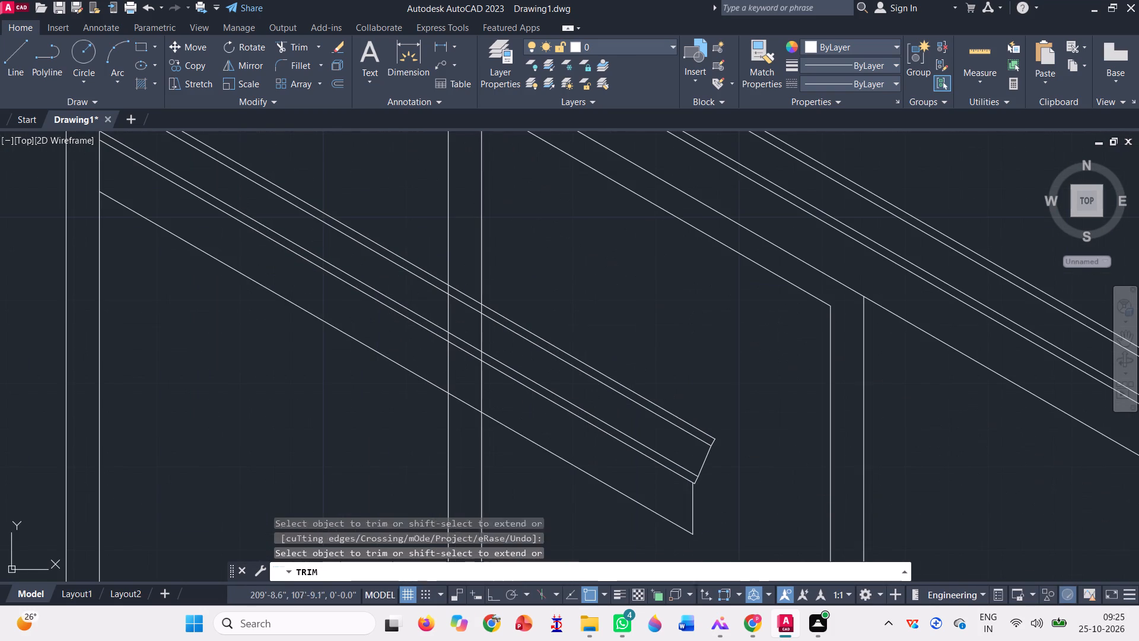
left_click(466, 426)
left_click(310, 148)
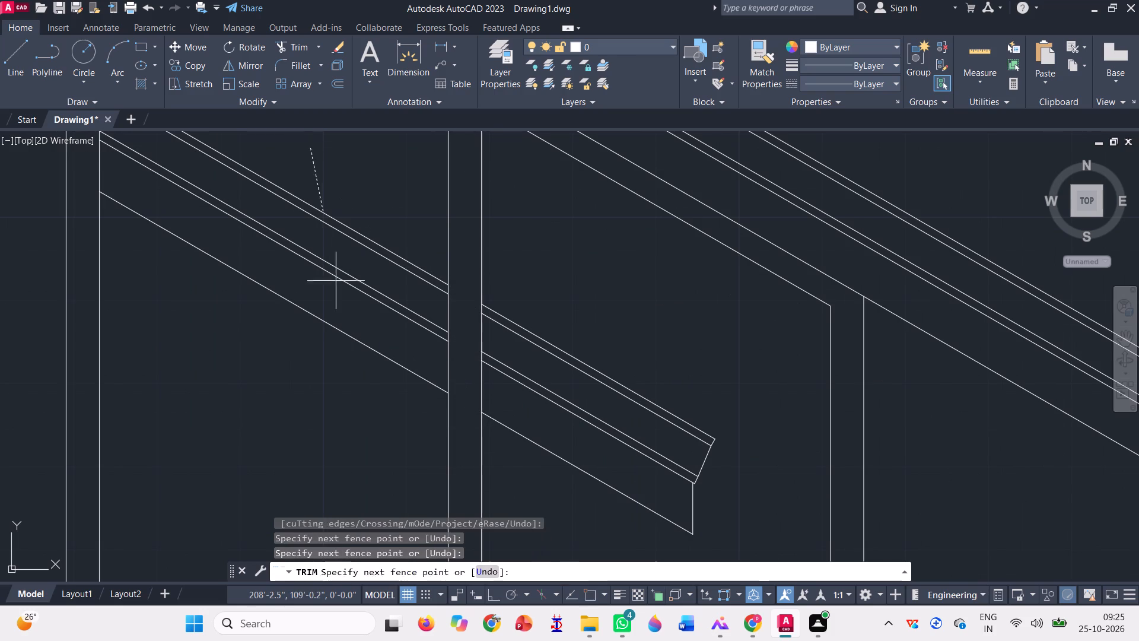
left_click(326, 355)
left_click(578, 298)
left_click(565, 462)
scroll(526, 372, "down", 1)
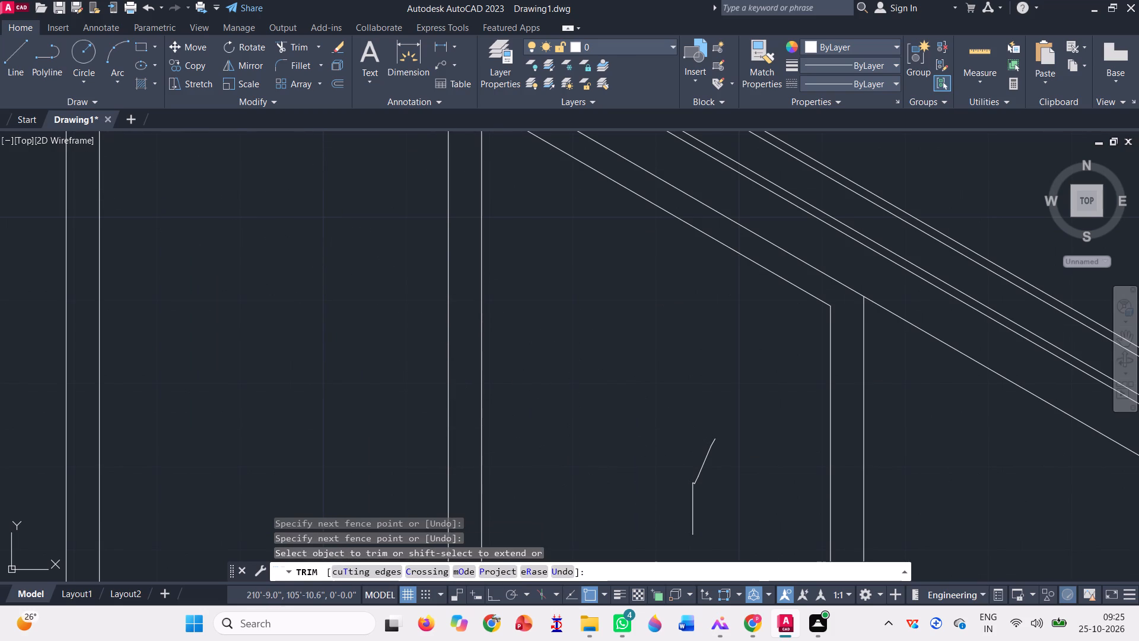
key("space")
Delete the upper roof copy's five leftover end-cap lines inside the window's right pane.
left_click(666, 519)
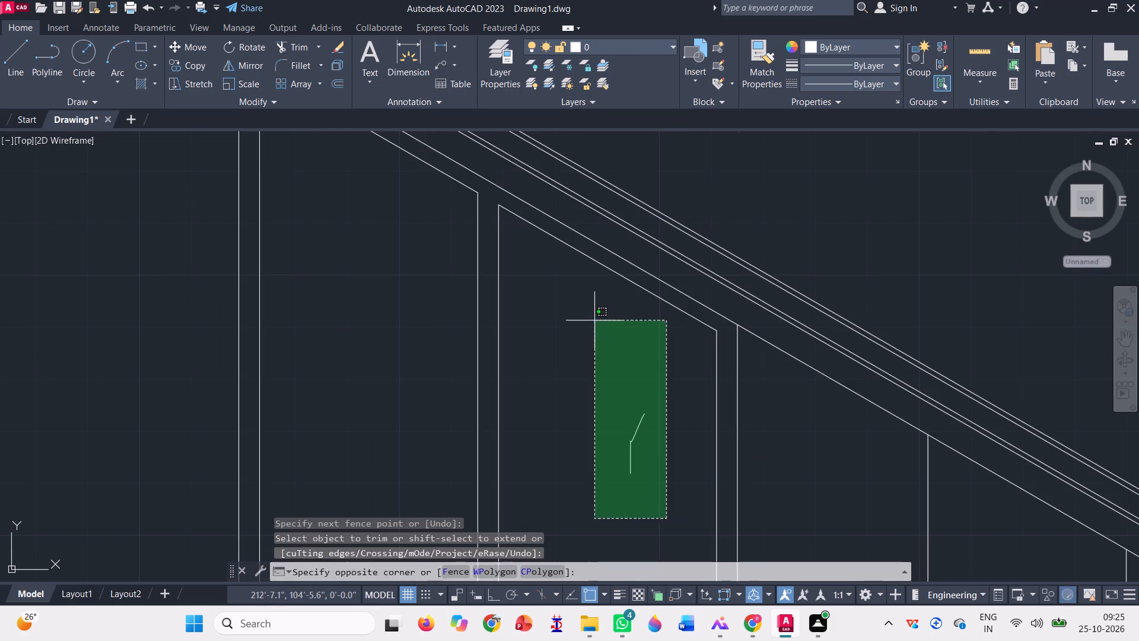
left_click(593, 319)
key("Delete")
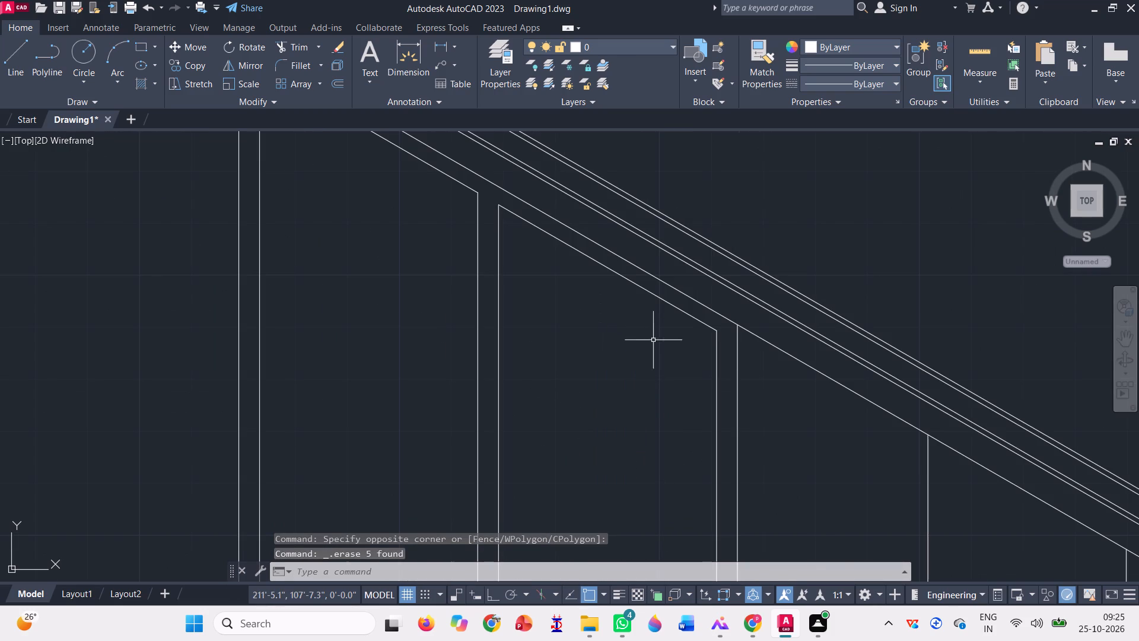
Trim the stub of the left wall's vertical line that projects above the upper roof copy.
scroll(682, 350, "down", 4)
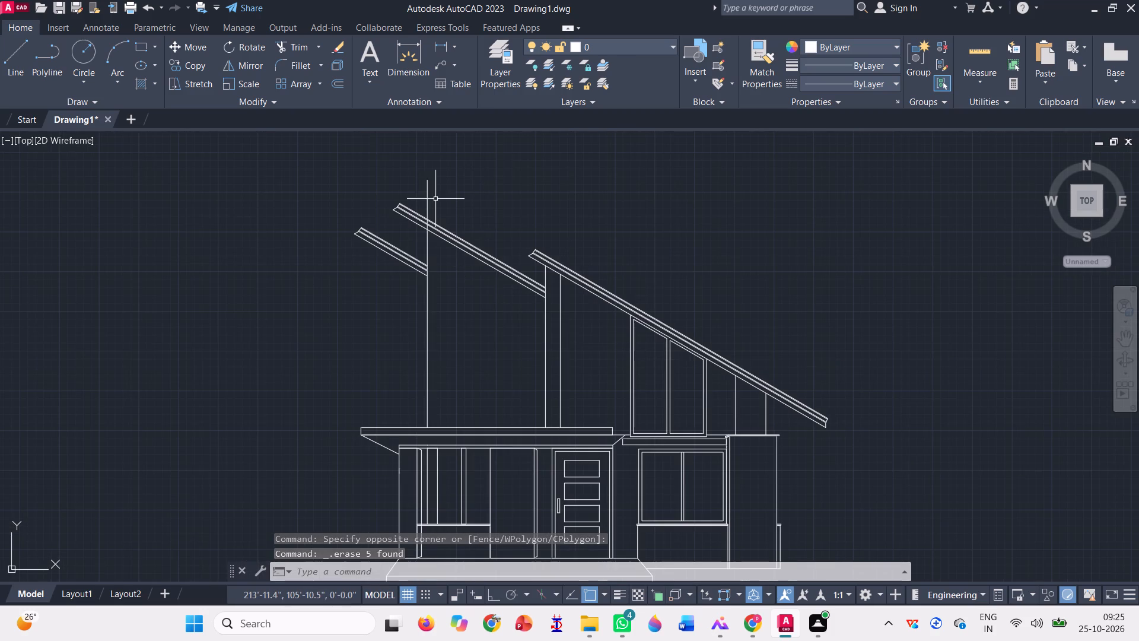
left_click(291, 43)
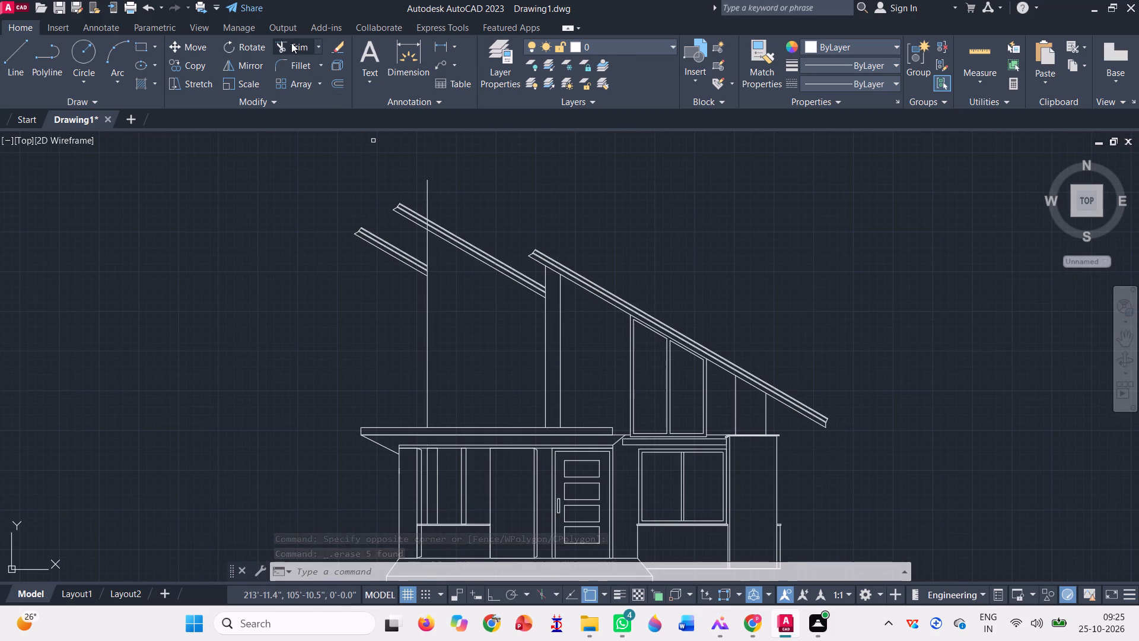
left_click(430, 202)
left_click(418, 192)
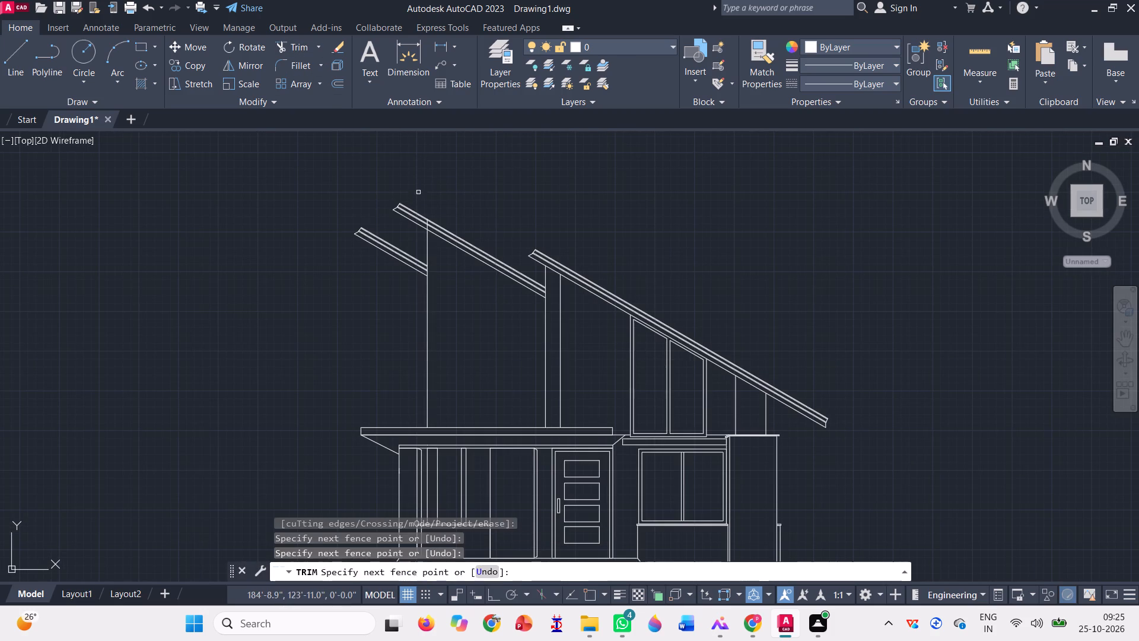
Trim the left wall line's segments between the upper roof copy's sloped lines, down to the roof's underside.
scroll(427, 216, "up", 6)
scroll(427, 259, "down", 1)
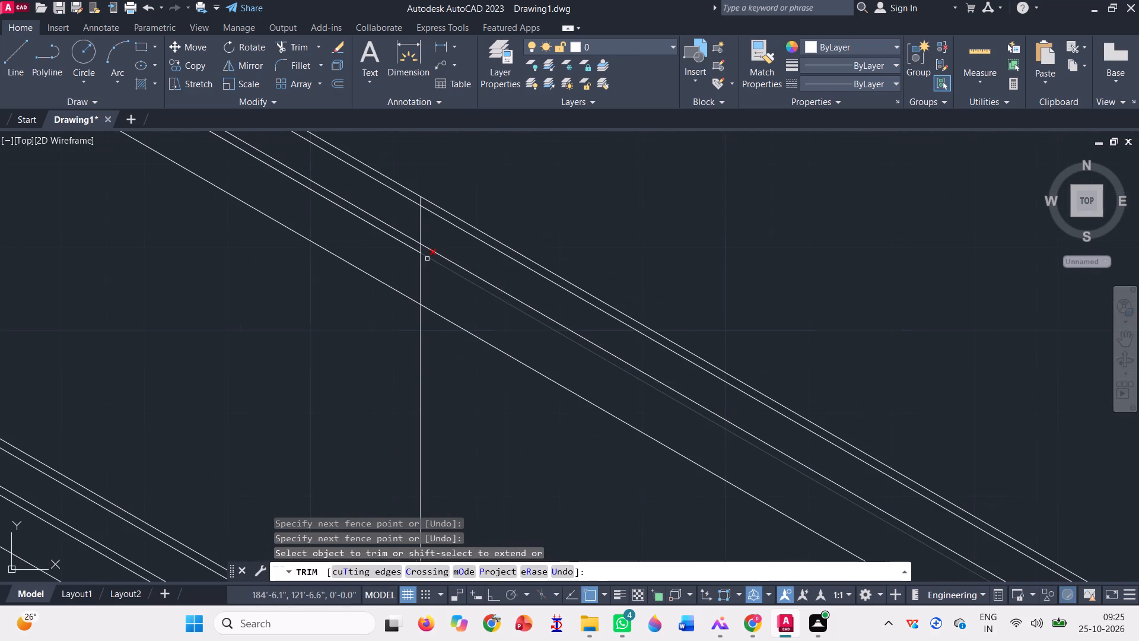
scroll(415, 185, "up", 3)
left_click(435, 252)
left_click(419, 307)
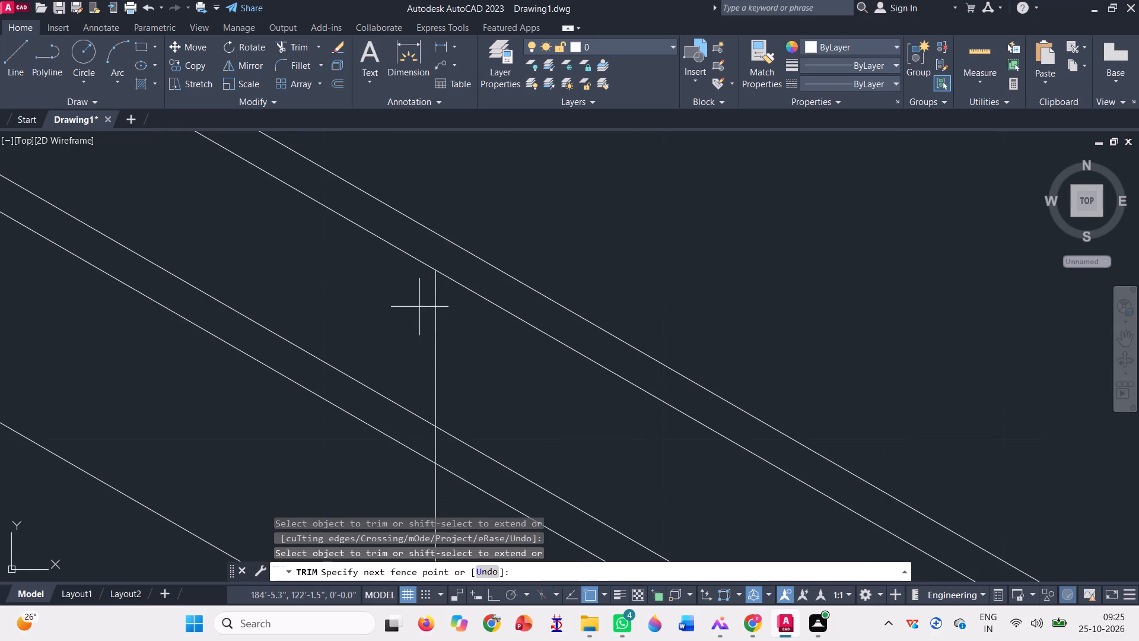
left_click(447, 331)
scroll(454, 309, "down", 3)
scroll(460, 354, "up", 3)
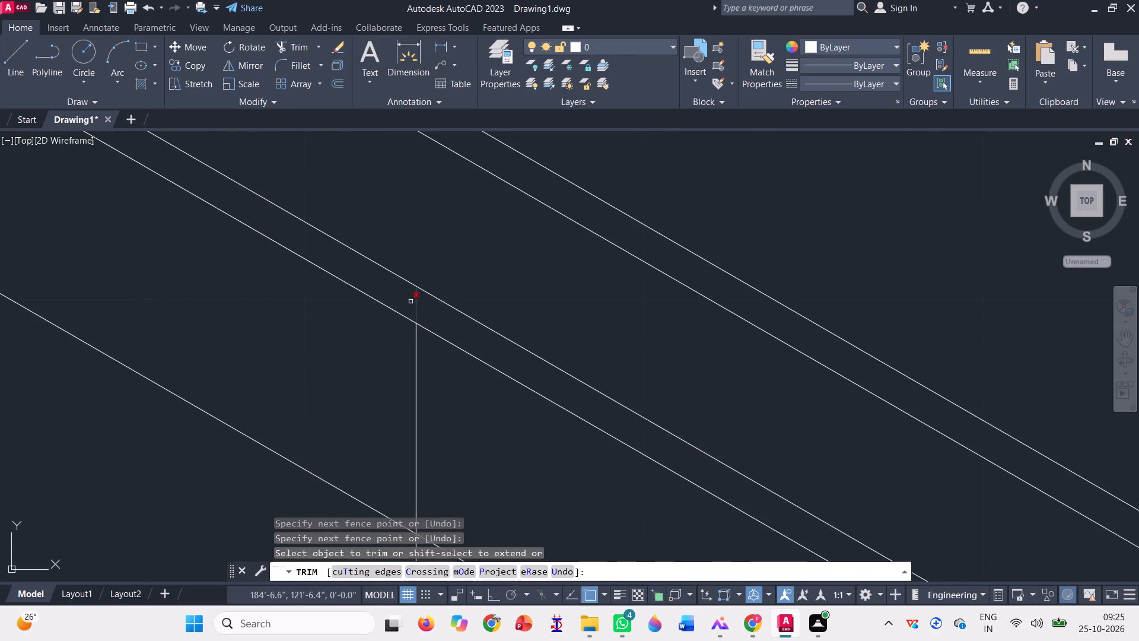
left_click(411, 300)
left_click(422, 309)
left_click(402, 368)
left_click(417, 395)
scroll(417, 332, "down", 2)
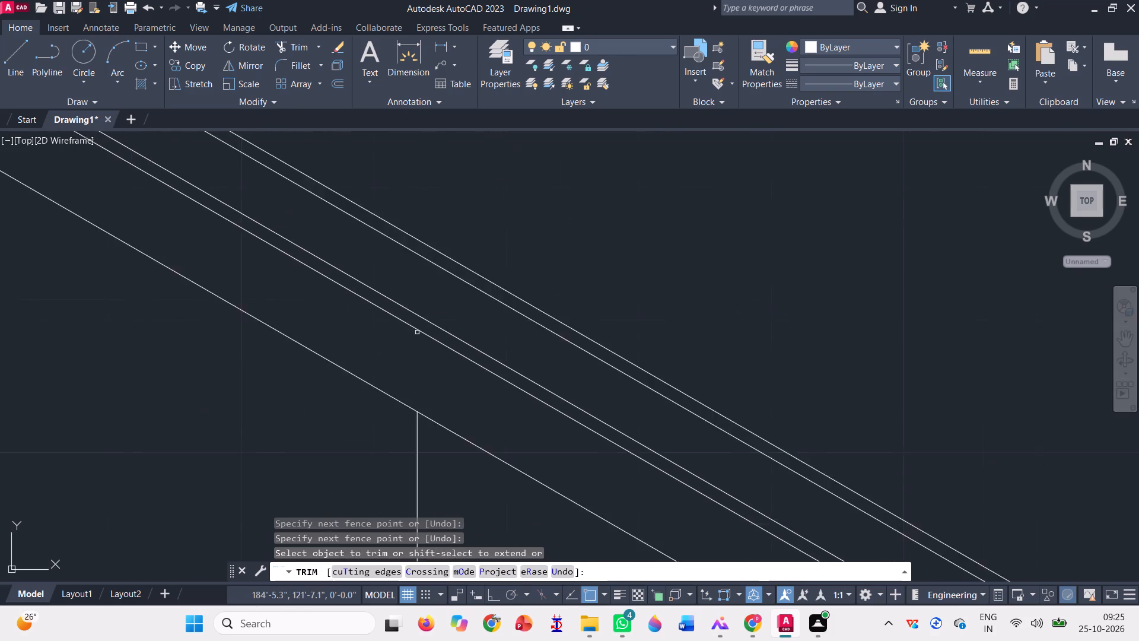
scroll(417, 332, "down", 2)
scroll(415, 254, "down", 2)
key("Escape")
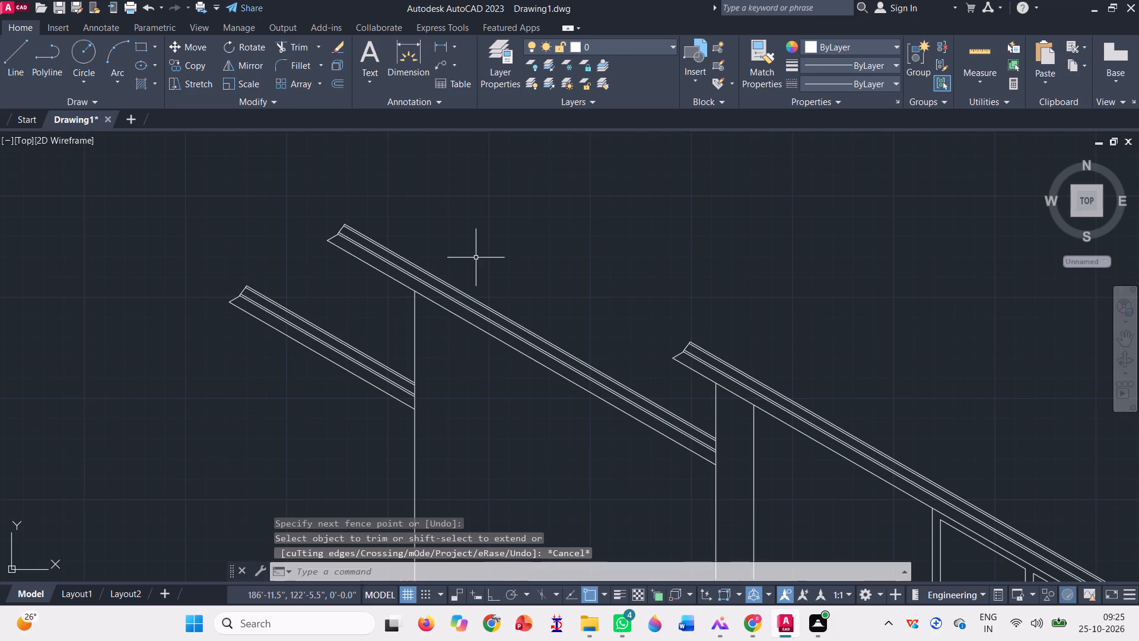
Draw a slanted line from the main roof's lower eave corner down to the upper roof copy's bottom sloped line.
scroll(447, 270, "down", 1)
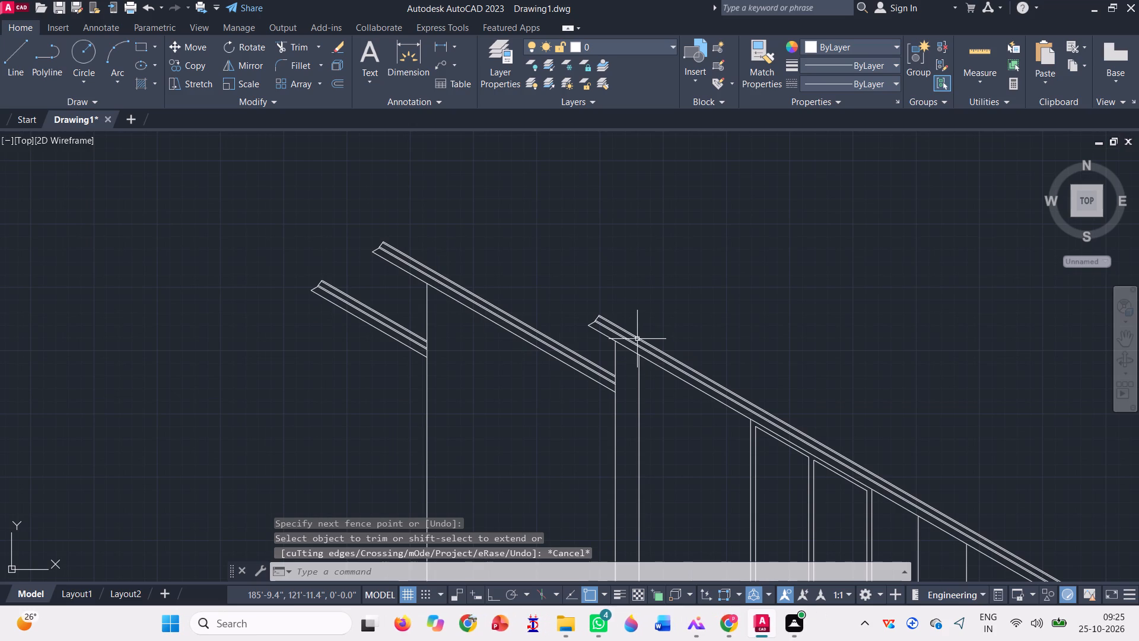
key("l")
key("Return")
scroll(603, 369, "up", 1)
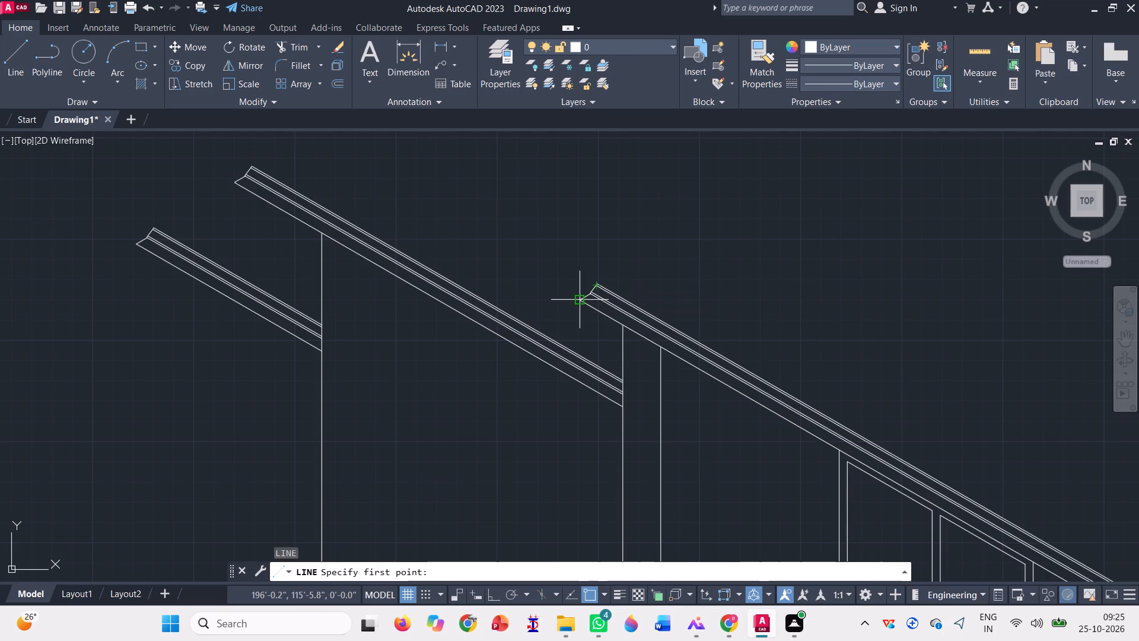
left_click(578, 299)
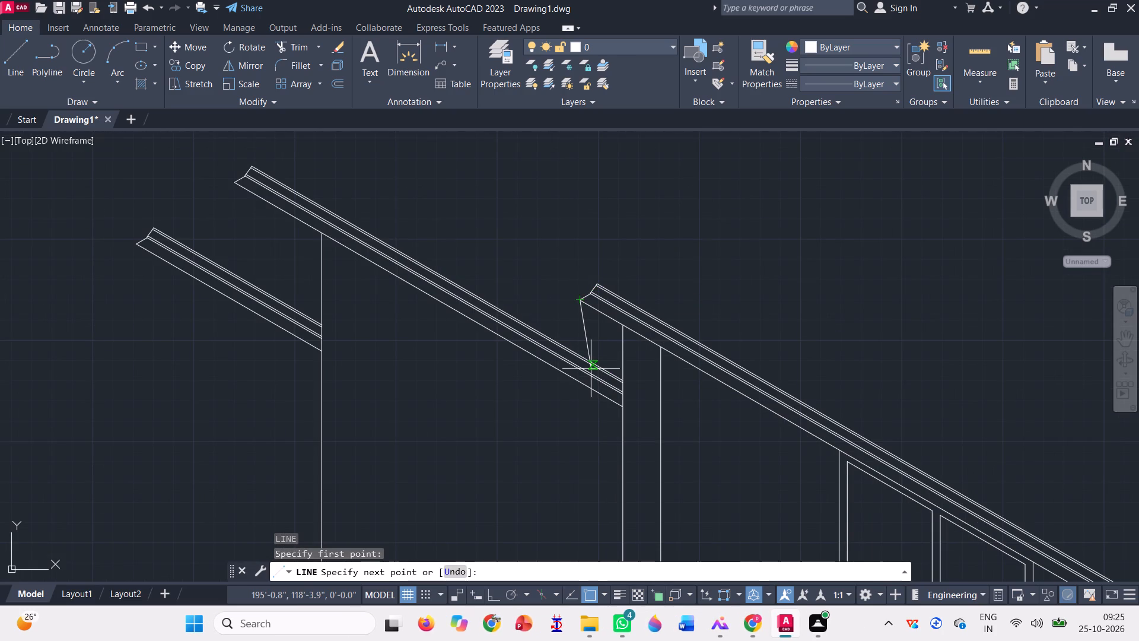
scroll(591, 367, "up", 3)
scroll(568, 353, "down", 1)
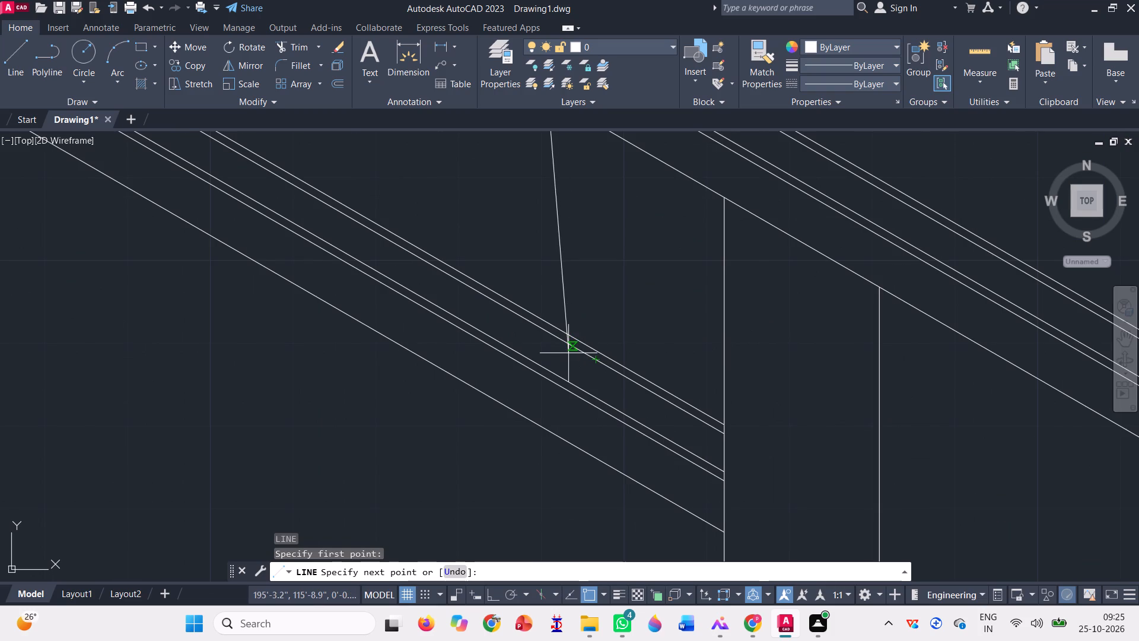
scroll(568, 353, "down", 1)
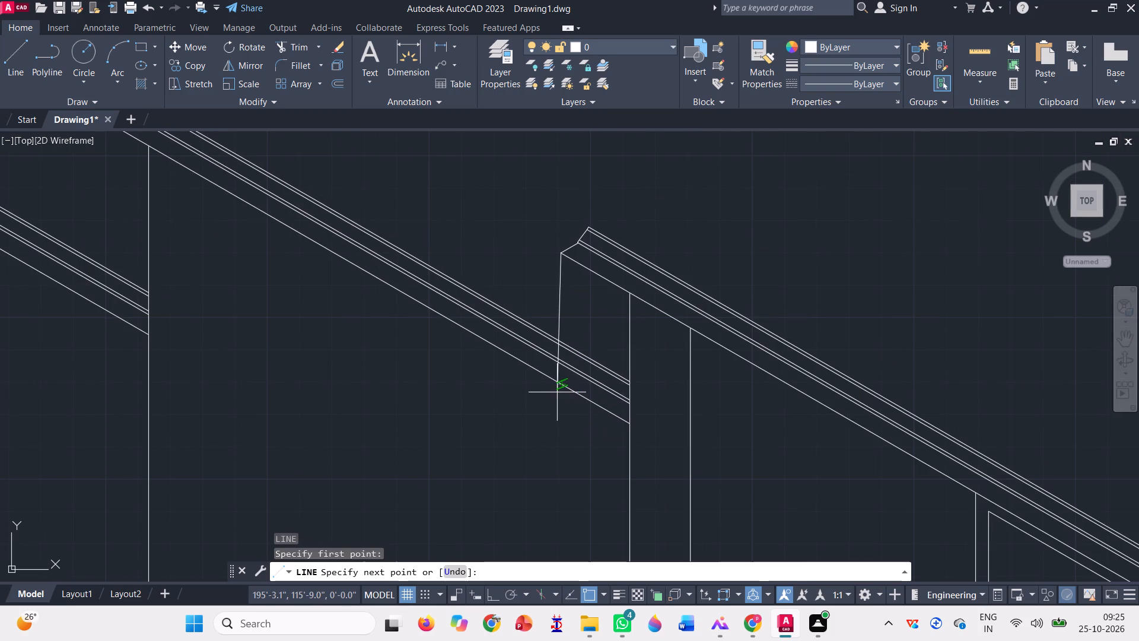
scroll(537, 322, "down", 3)
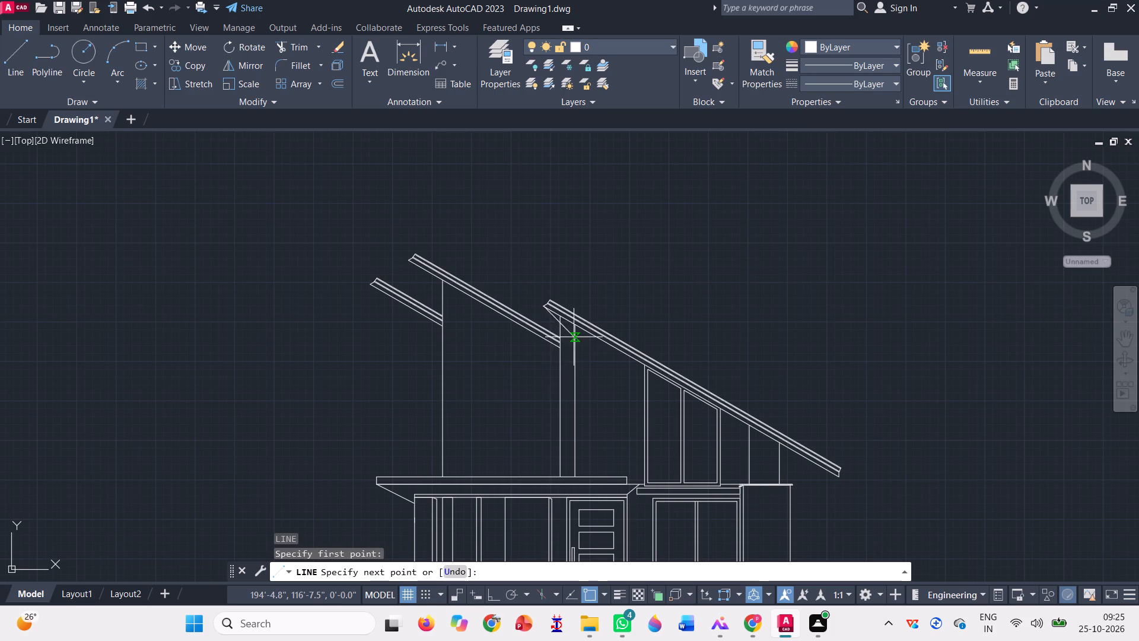
scroll(552, 347, "up", 2)
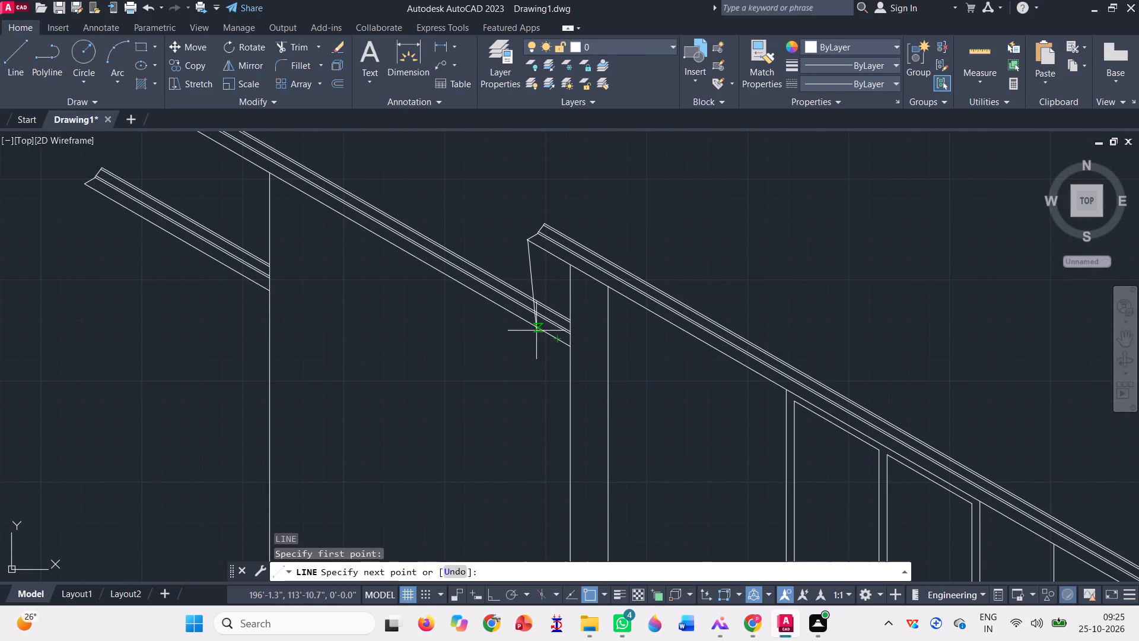
left_click(538, 332)
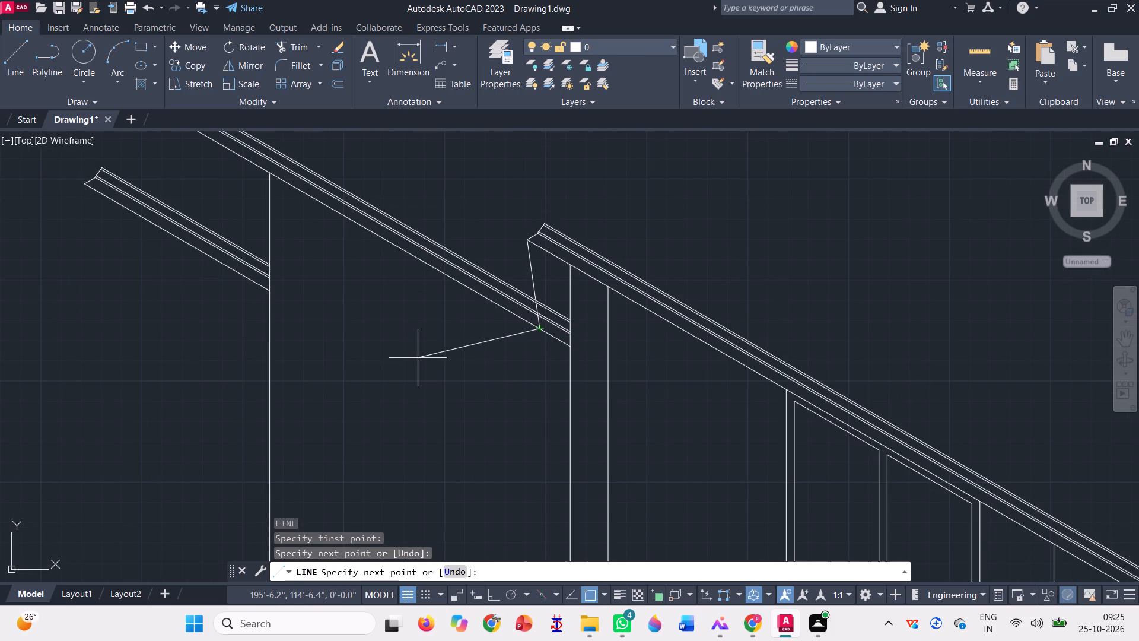
key("space")
Trim the upper roof copy's four upper sloped lines between the new slanted line and the wall line.
left_click(290, 45)
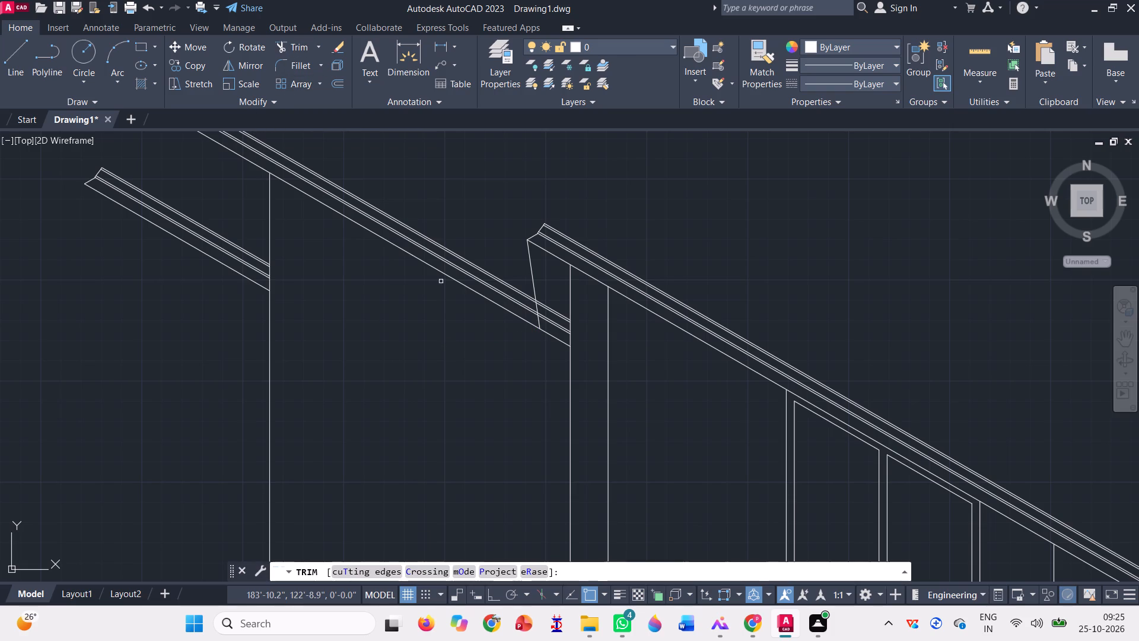
scroll(557, 303, "up", 2)
left_click(557, 302)
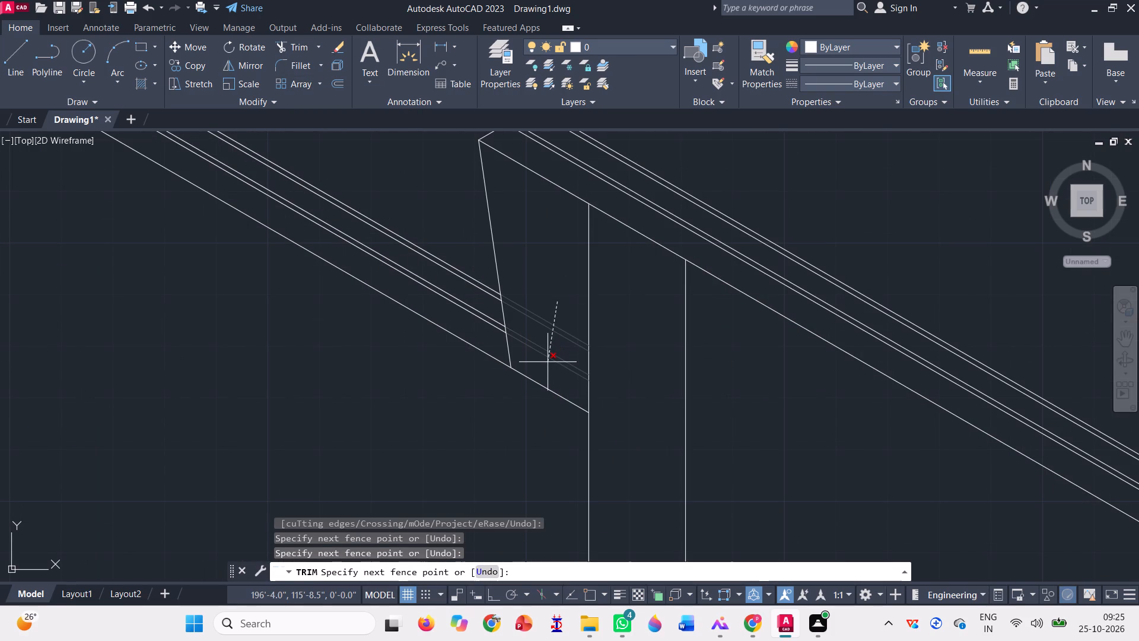
left_click(548, 362)
scroll(527, 334, "down", 2)
scroll(431, 348, "down", 1)
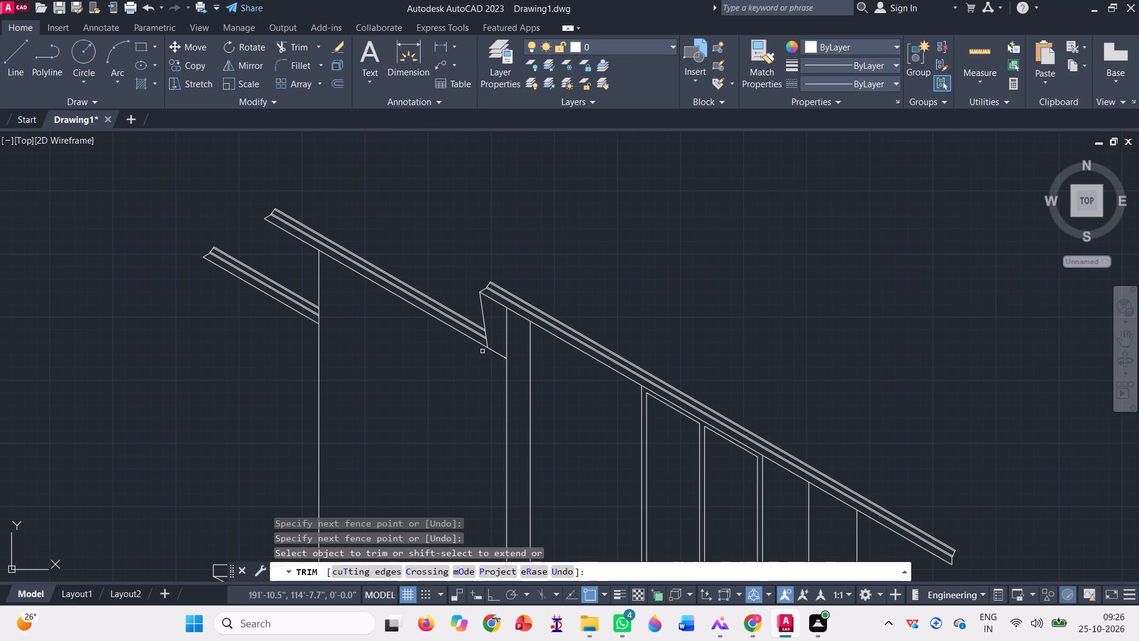
scroll(522, 342, "down", 1)
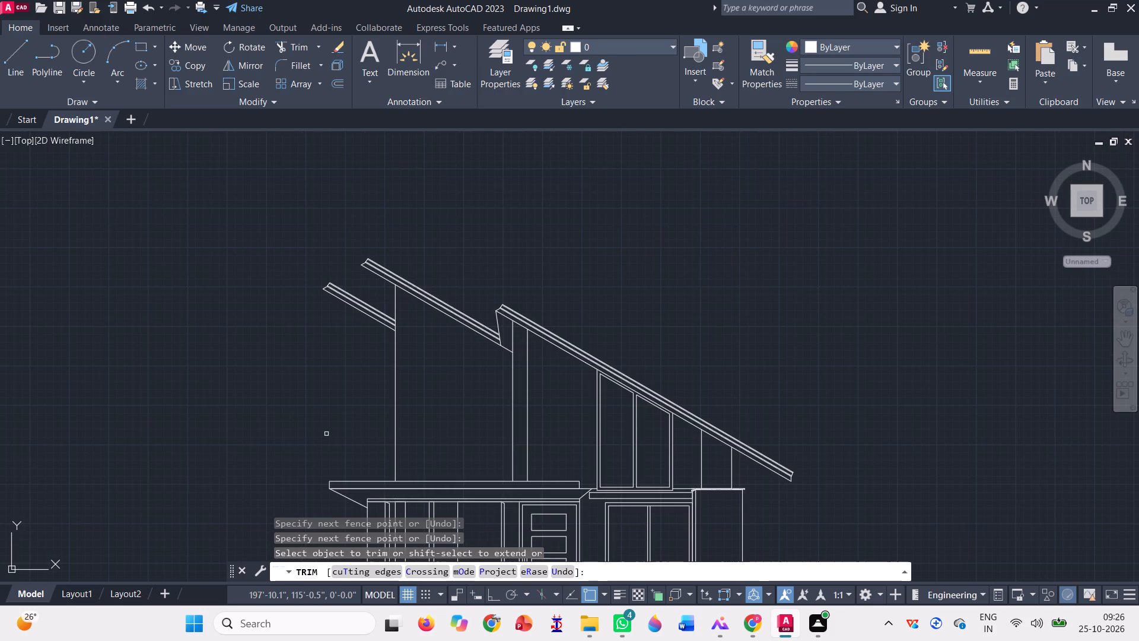
key("Escape")
Move the whole lower roof copy, end cap included, down along its slope so it crosses the left wall line.
scroll(335, 342, "up", 2)
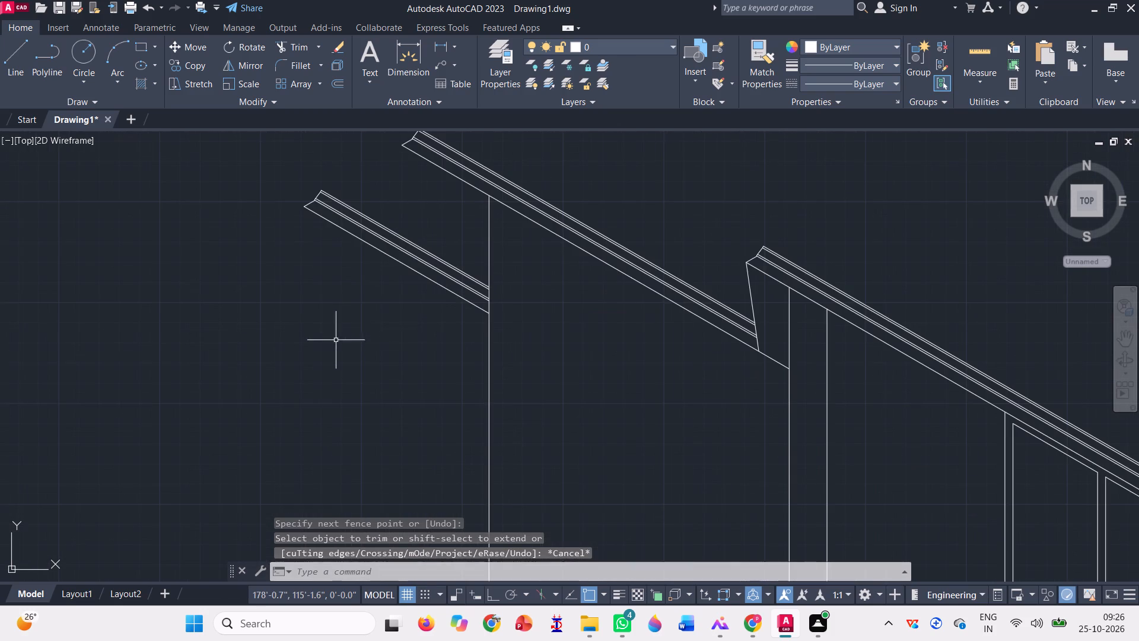
left_click(411, 297)
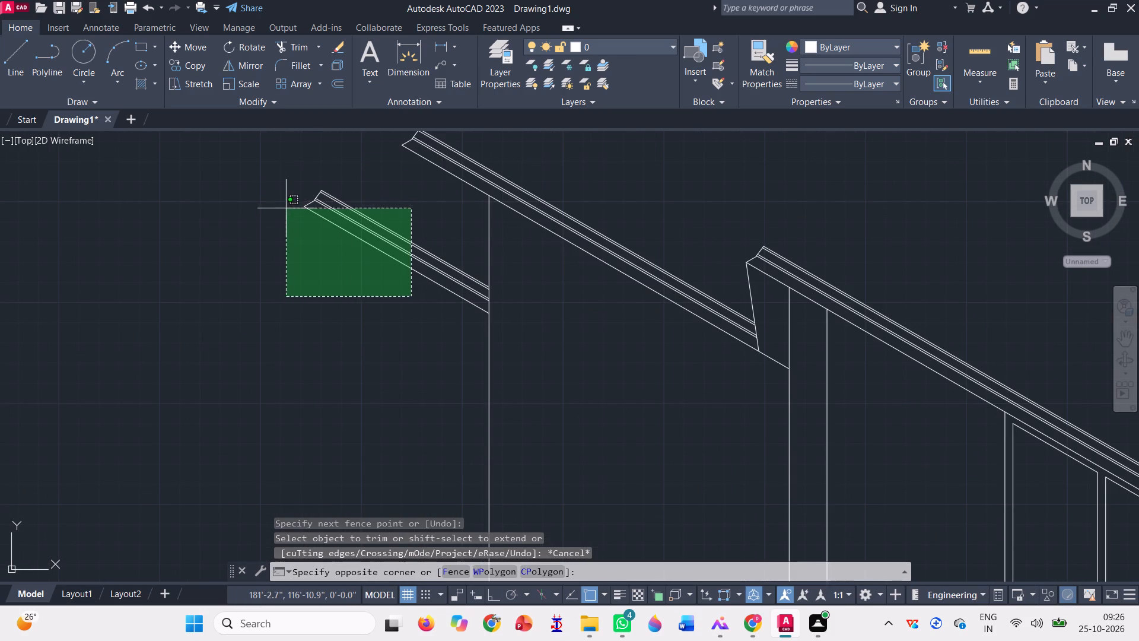
left_click(266, 195)
scroll(345, 183, "up", 3)
scroll(316, 235, "up", 3)
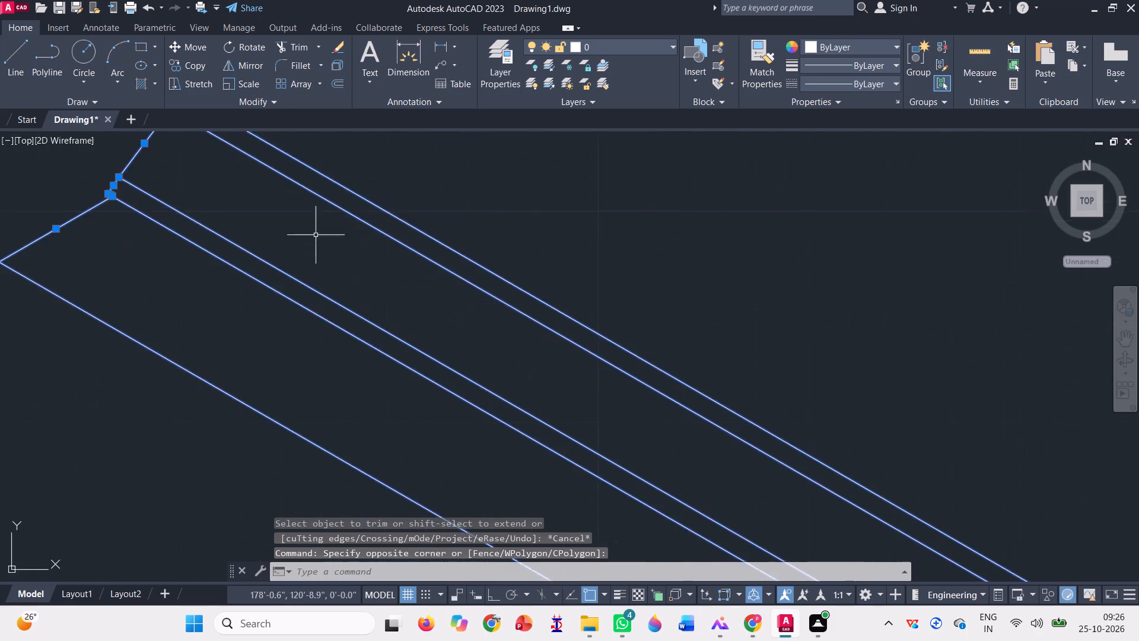
scroll(344, 314, "down", 3)
scroll(298, 233, "up", 4)
scroll(355, 458, "up", 3)
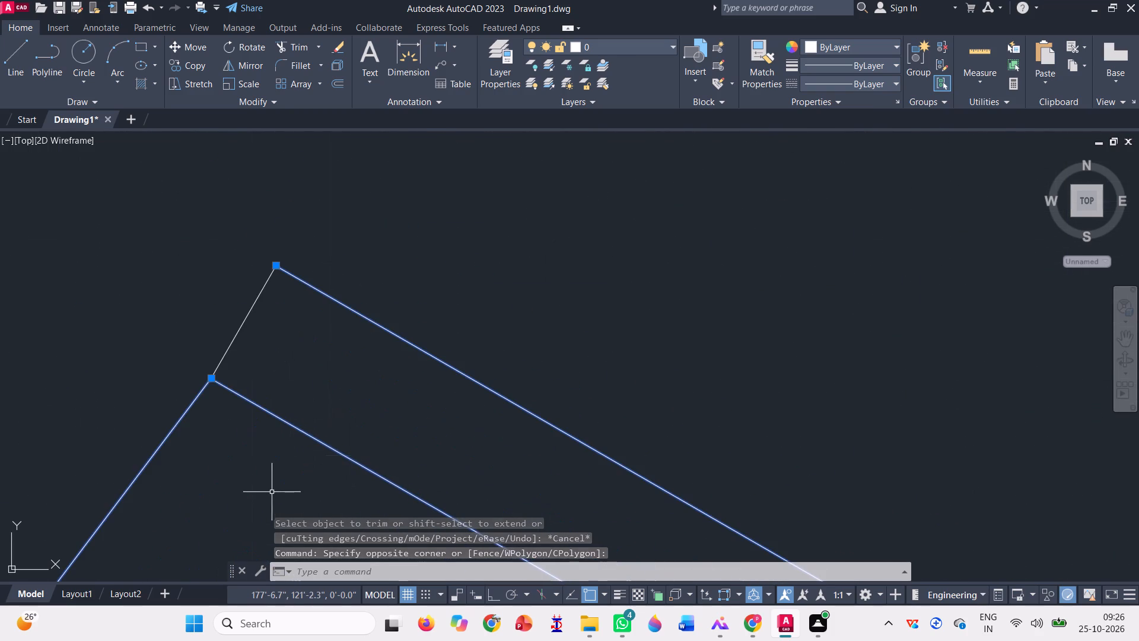
left_click(273, 506)
left_click(171, 253)
scroll(389, 309, "down", 8)
scroll(353, 235, "down", 2)
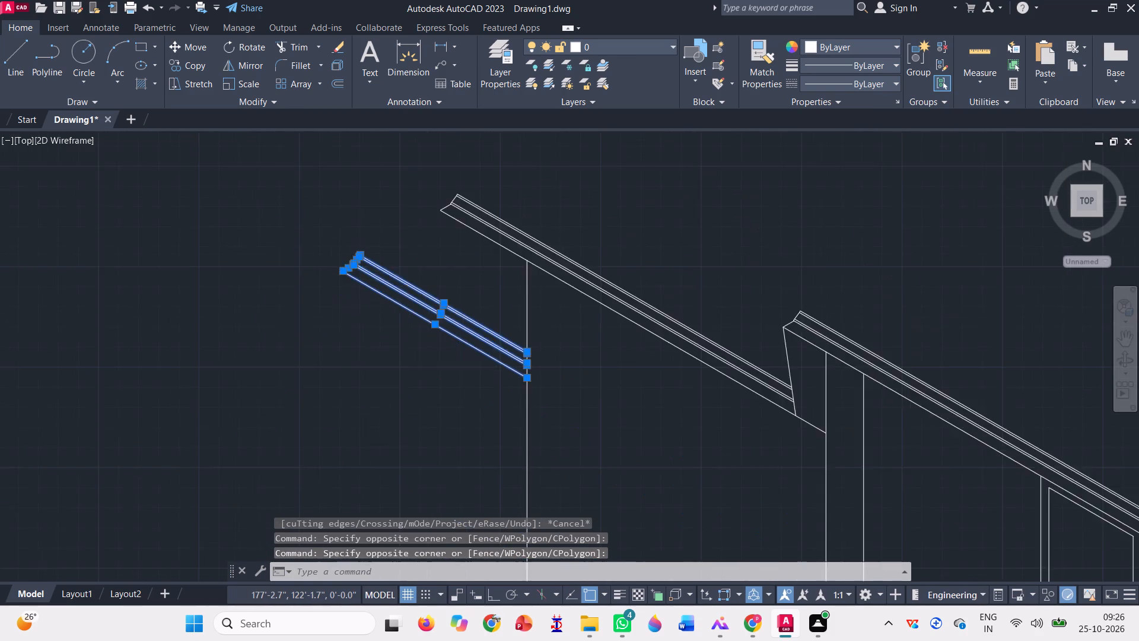
key("m")
key("space")
scroll(450, 327, "up", 3)
left_click(343, 227)
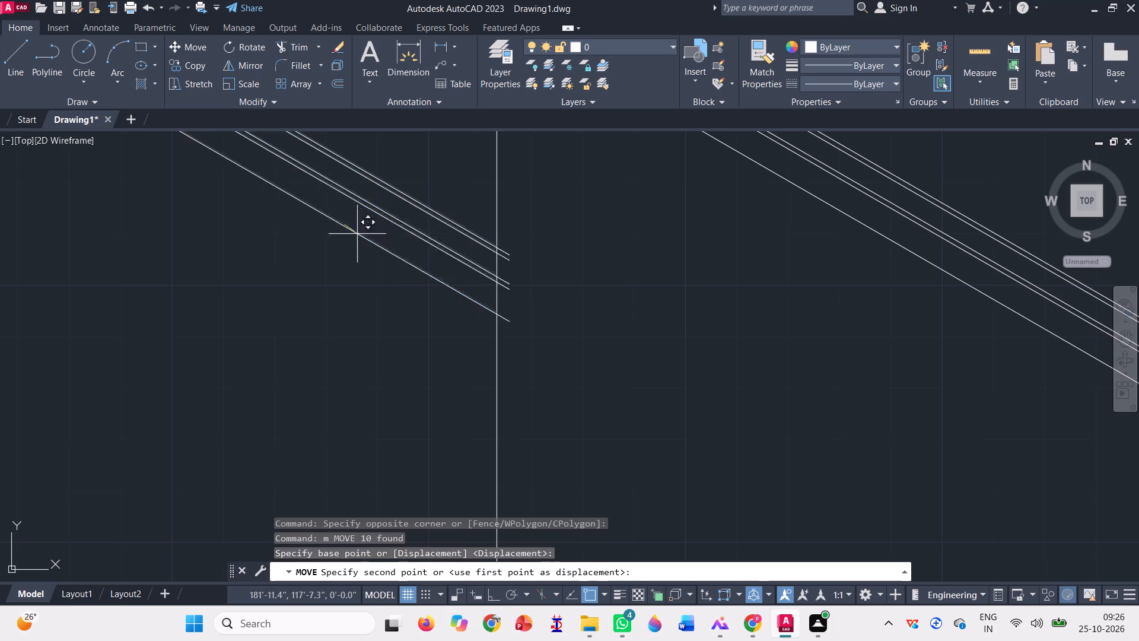
left_click(495, 312)
Trim the moved lower roof copy's sloped lines where they extend past the left wall line.
scroll(462, 385, "down", 1)
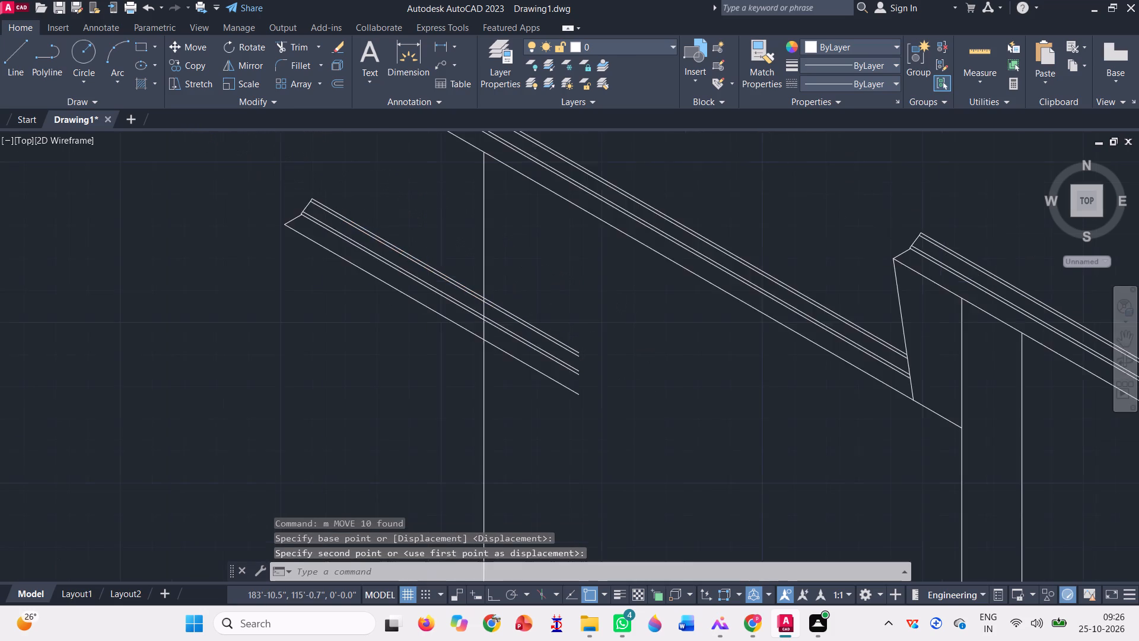
scroll(462, 385, "down", 1)
left_click(295, 42)
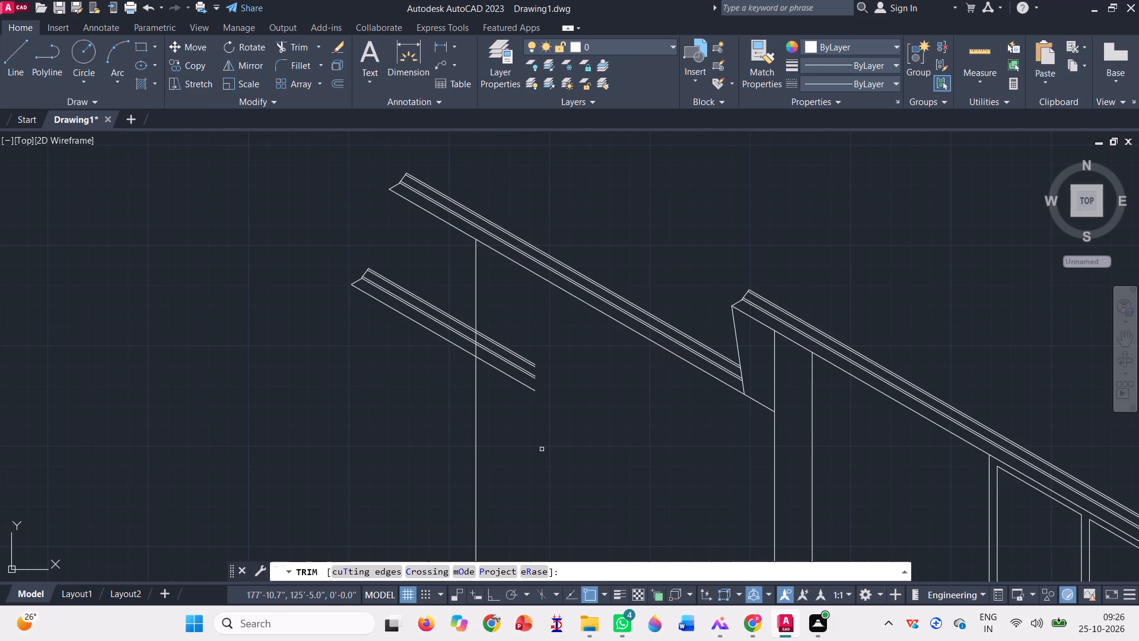
left_click(511, 405)
left_click(536, 315)
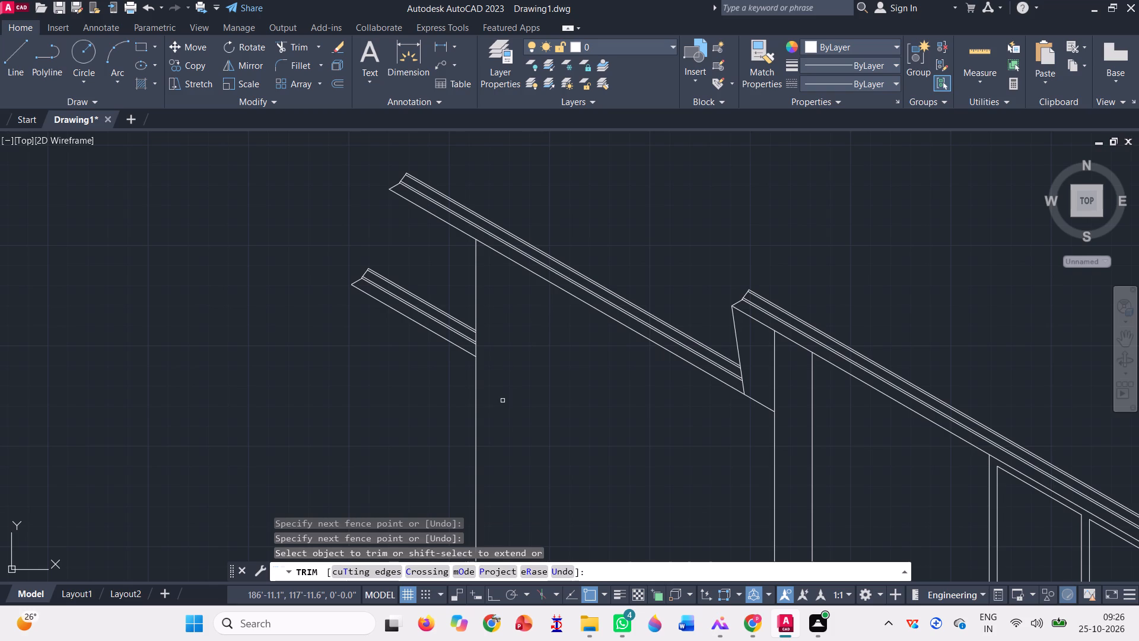
key("space")
Draw a thin horizontal rectangle against the outer side of the left wall line, just beneath the lower roof copy.
scroll(502, 401, "up", 1)
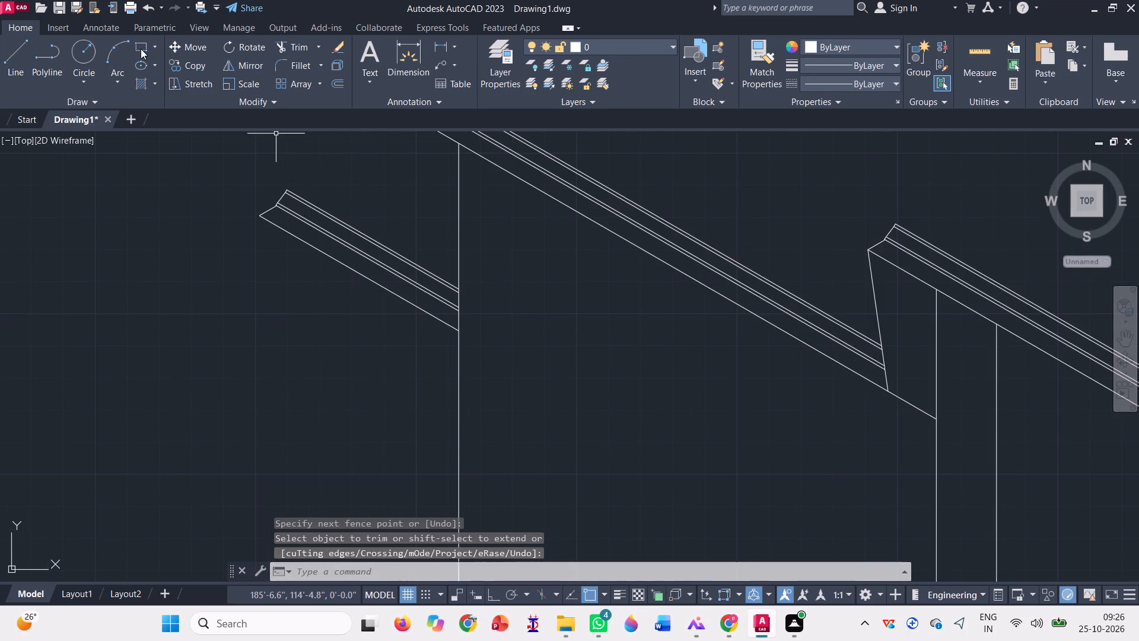
left_click(144, 43)
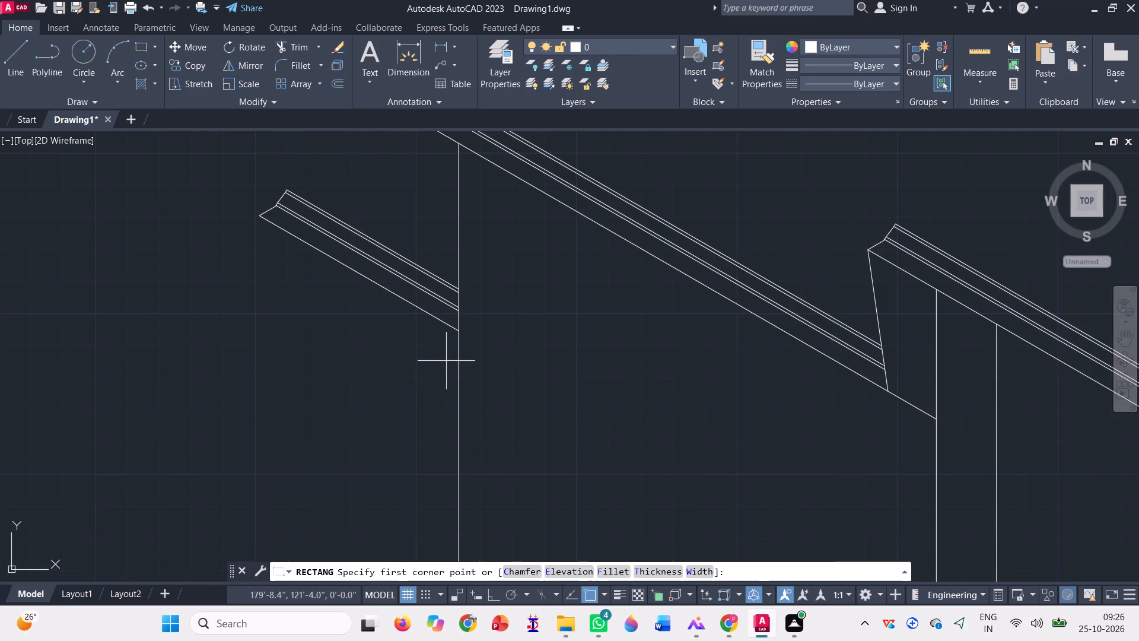
scroll(446, 361, "up", 1)
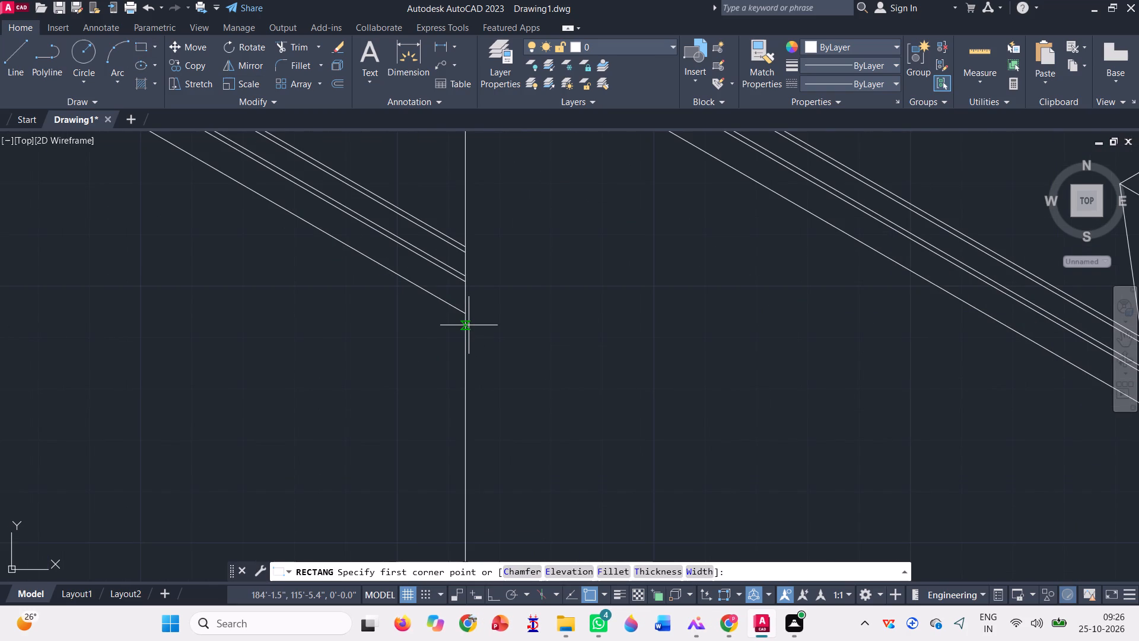
left_click(467, 333)
scroll(466, 356, "down", 2)
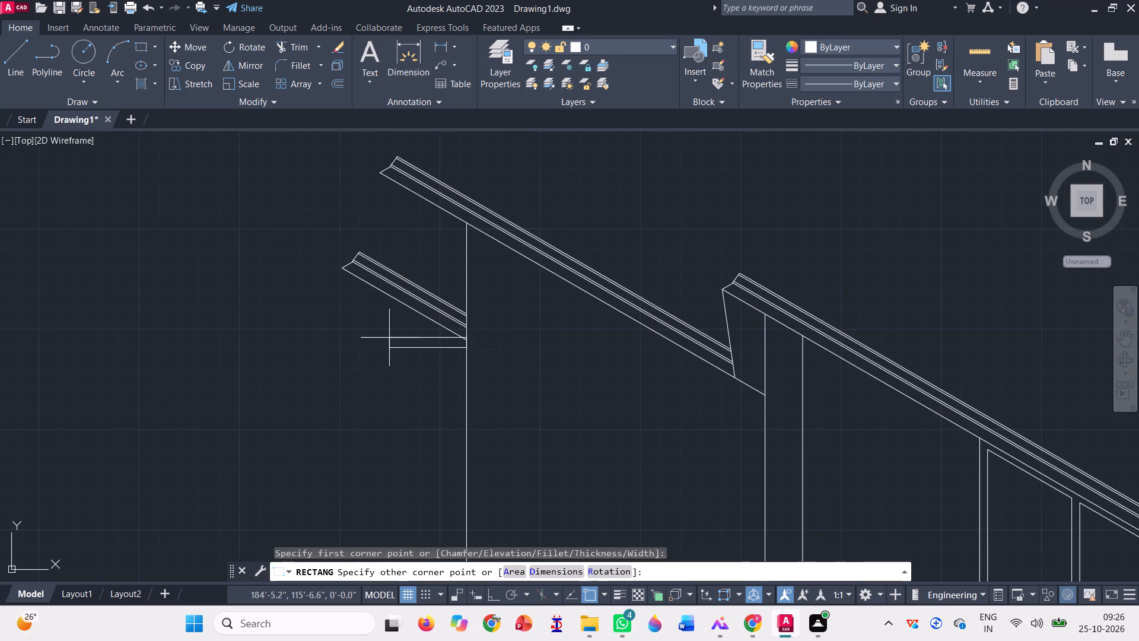
scroll(407, 349, "up", 2)
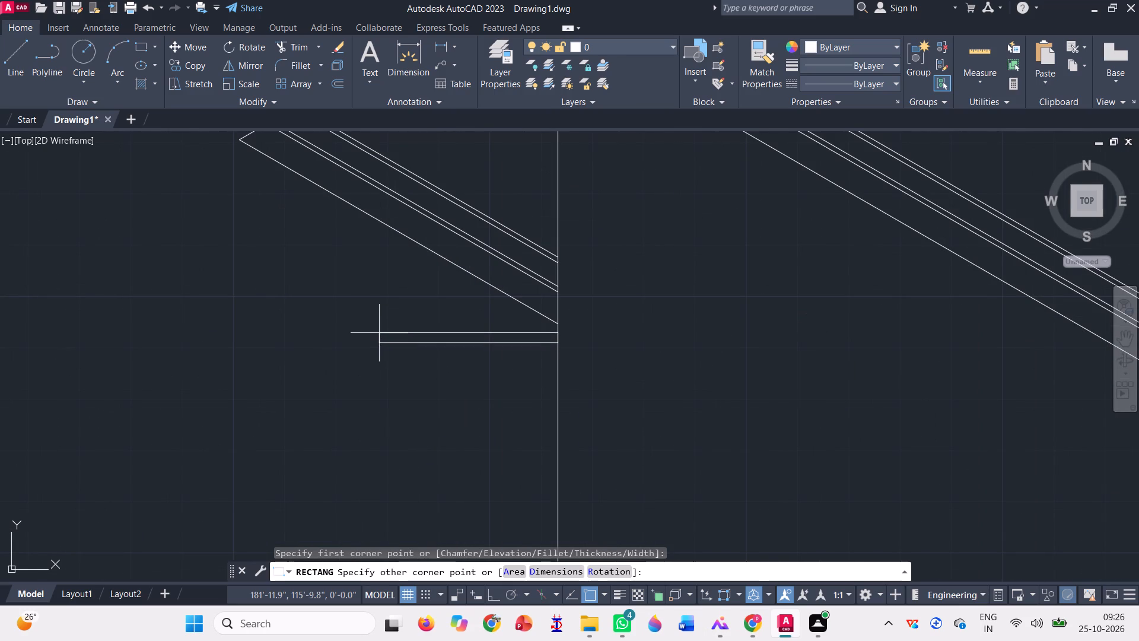
left_click(342, 328)
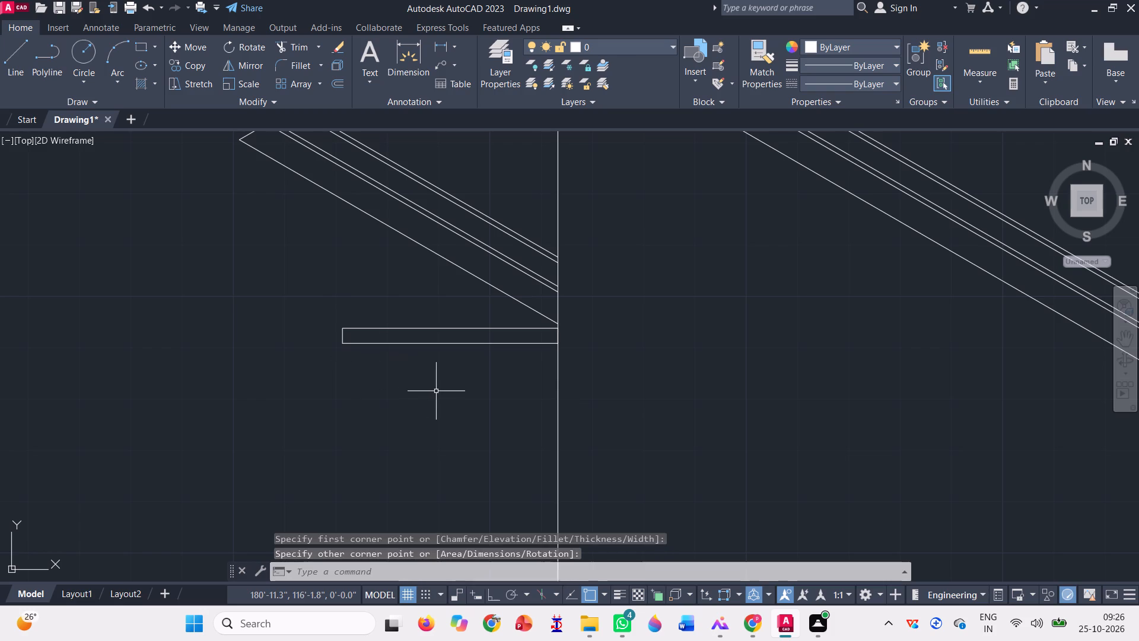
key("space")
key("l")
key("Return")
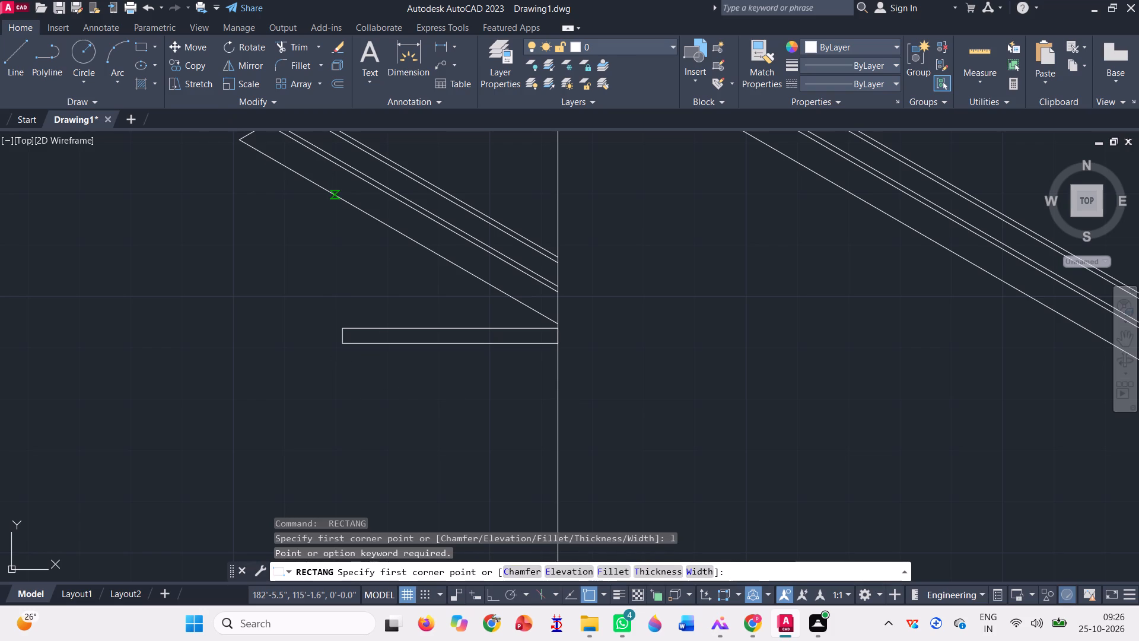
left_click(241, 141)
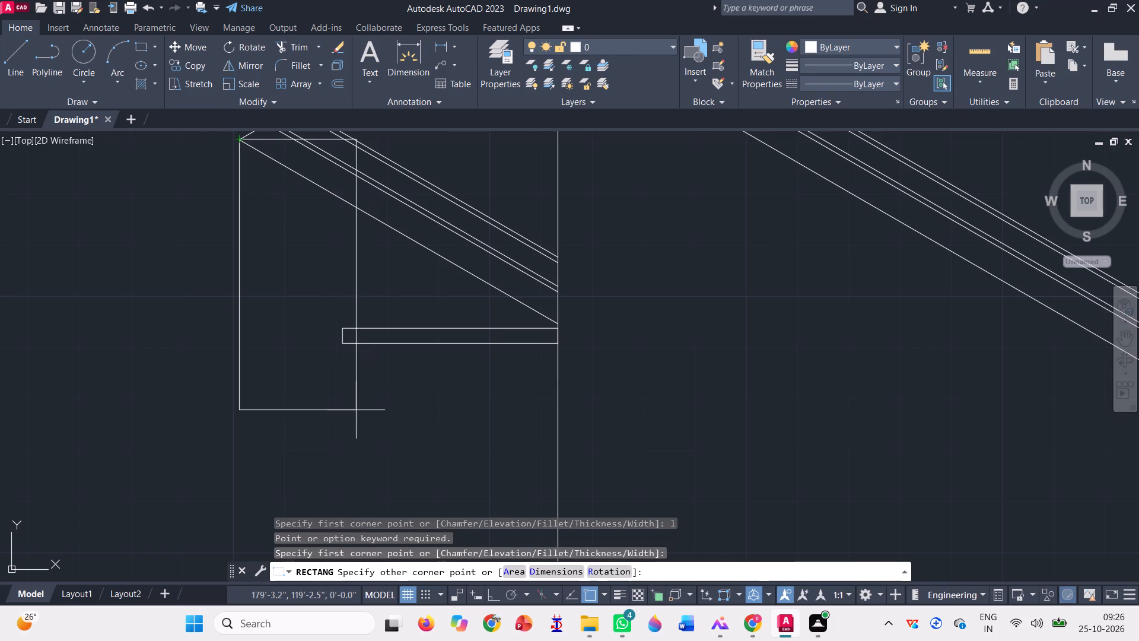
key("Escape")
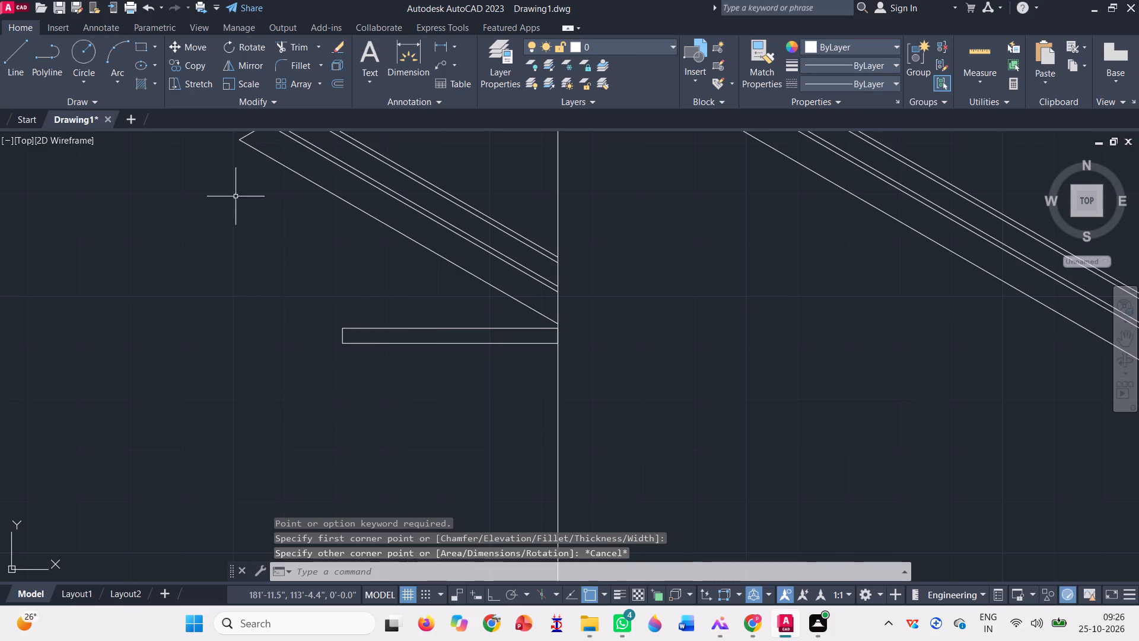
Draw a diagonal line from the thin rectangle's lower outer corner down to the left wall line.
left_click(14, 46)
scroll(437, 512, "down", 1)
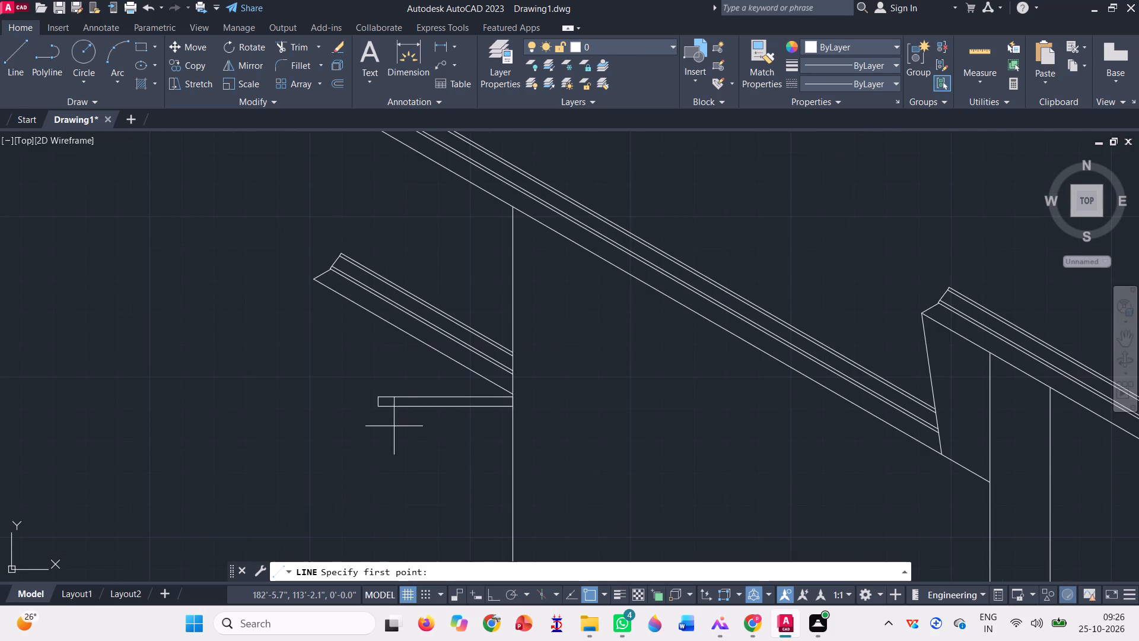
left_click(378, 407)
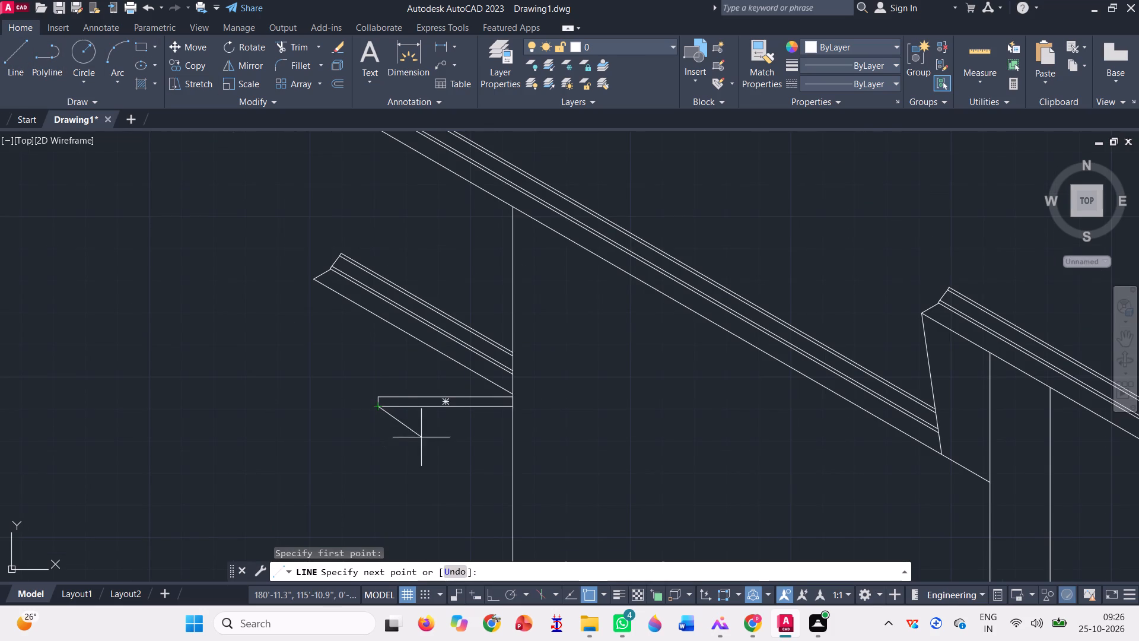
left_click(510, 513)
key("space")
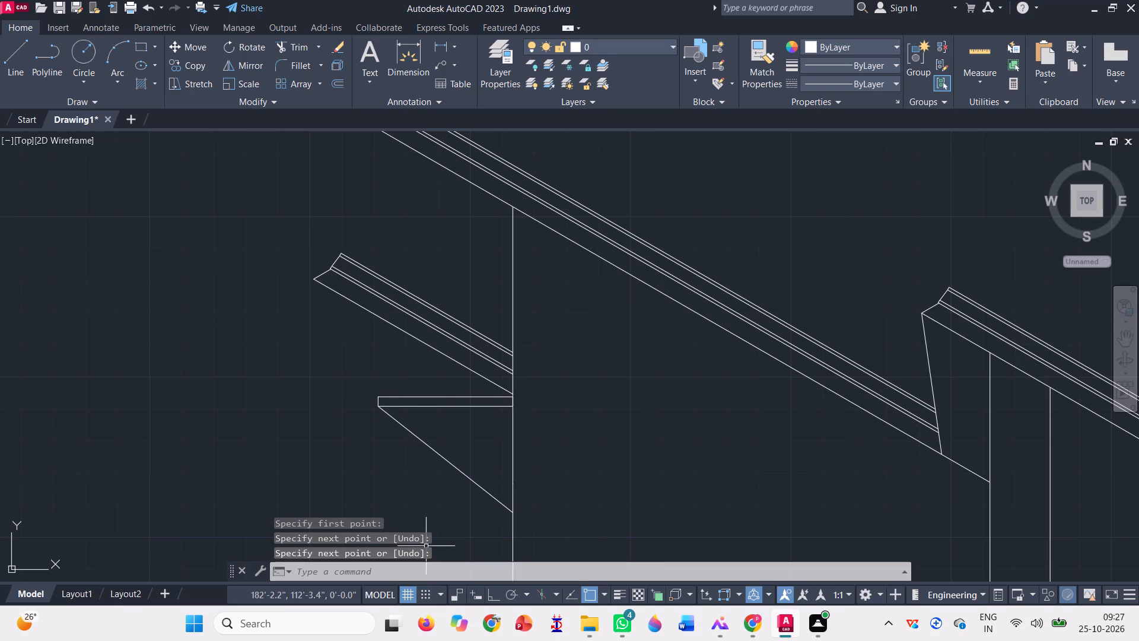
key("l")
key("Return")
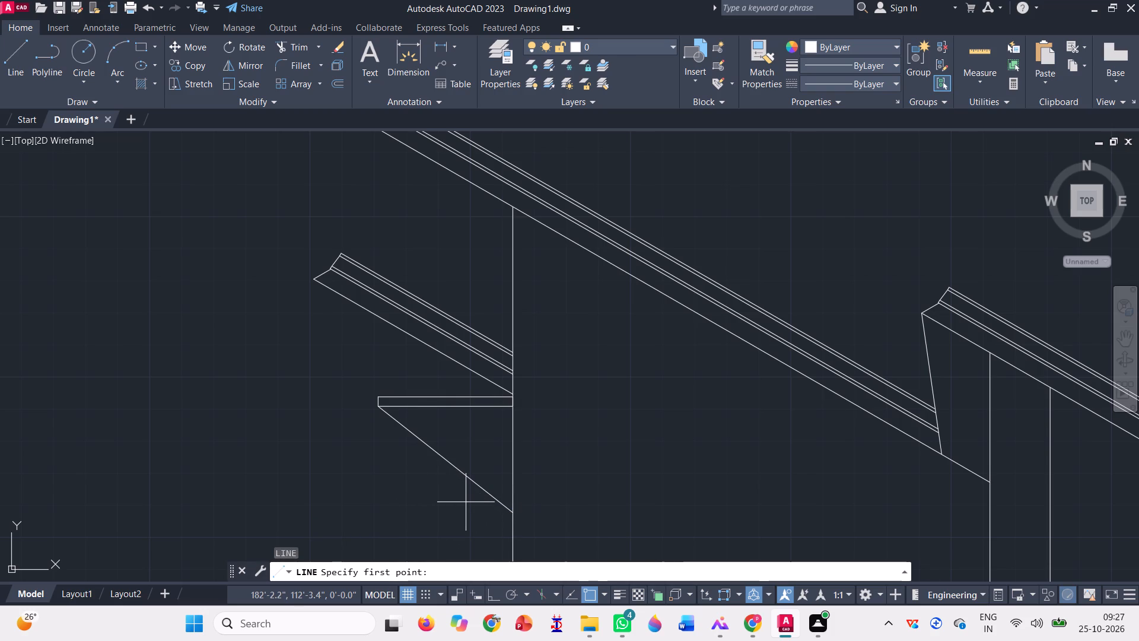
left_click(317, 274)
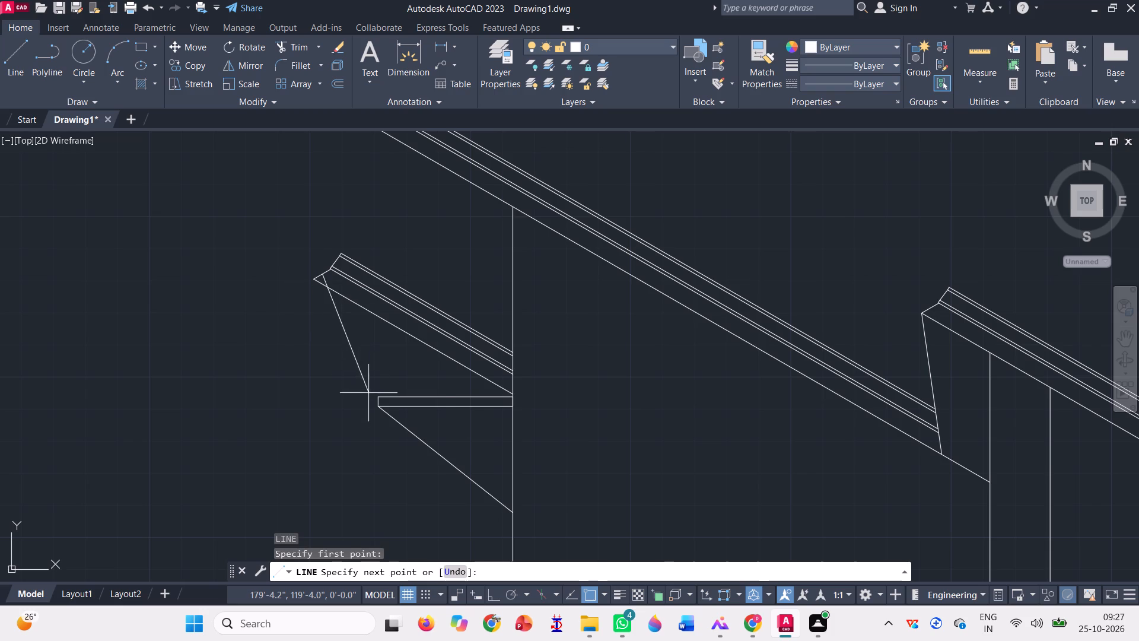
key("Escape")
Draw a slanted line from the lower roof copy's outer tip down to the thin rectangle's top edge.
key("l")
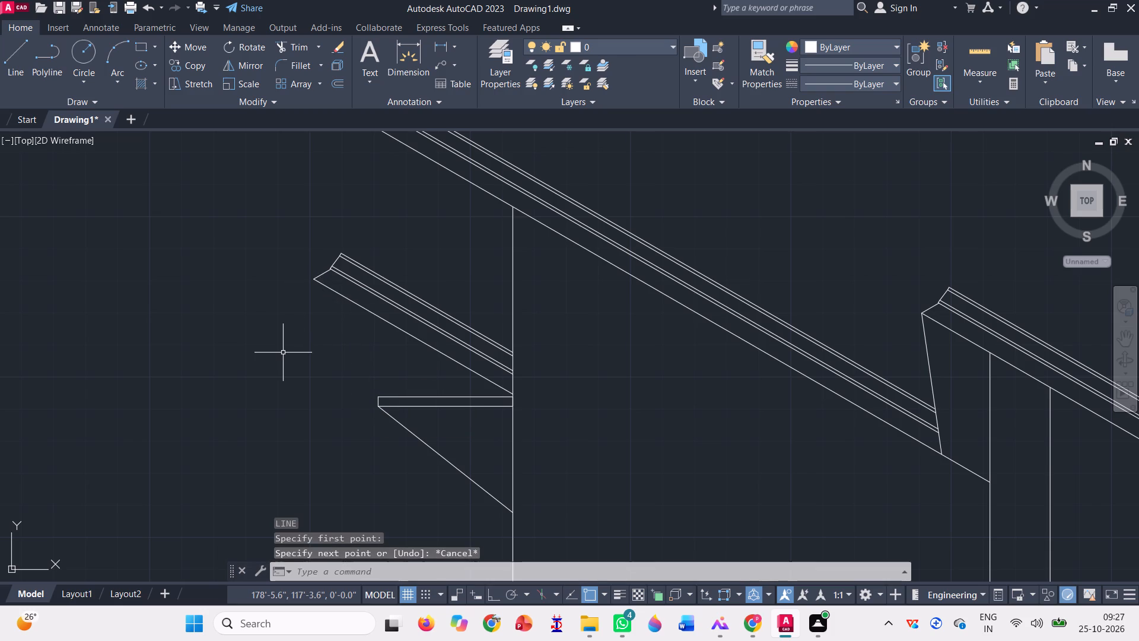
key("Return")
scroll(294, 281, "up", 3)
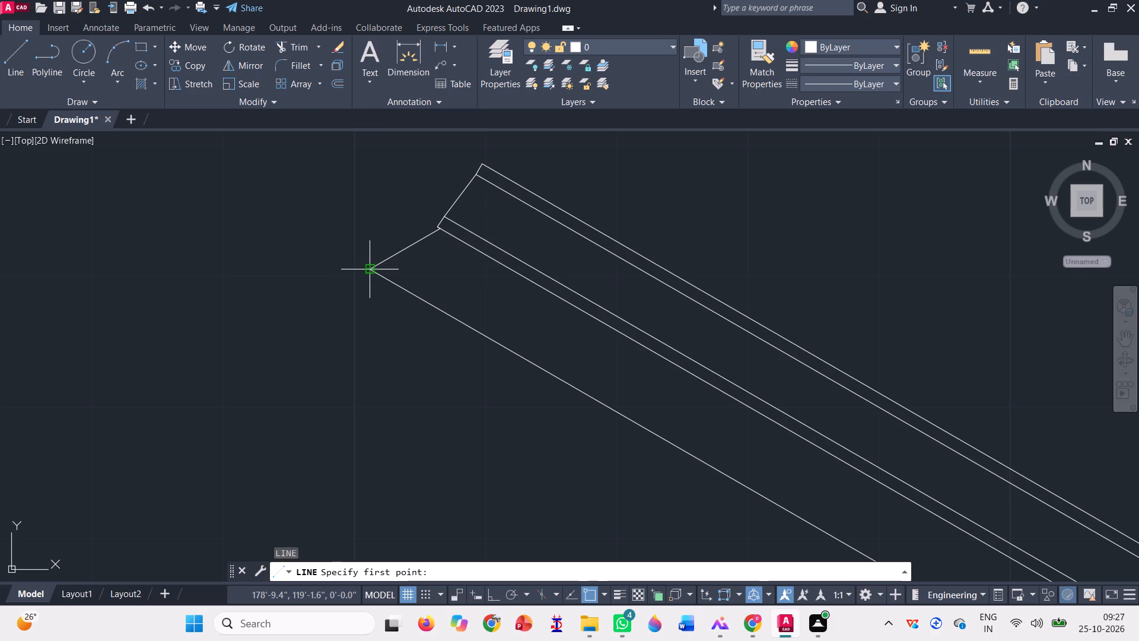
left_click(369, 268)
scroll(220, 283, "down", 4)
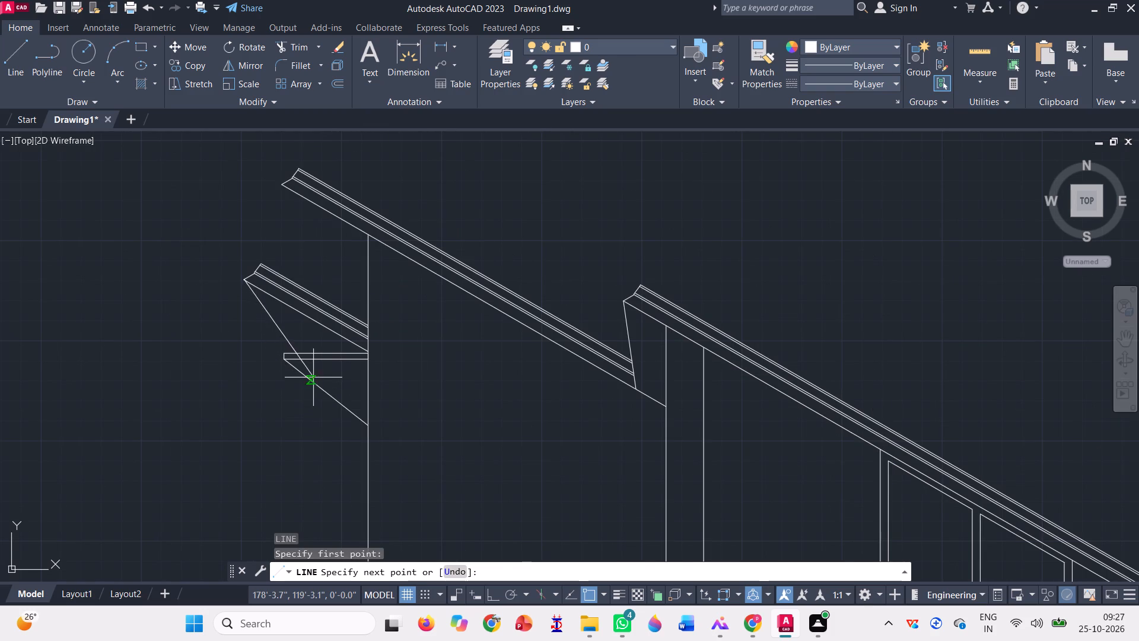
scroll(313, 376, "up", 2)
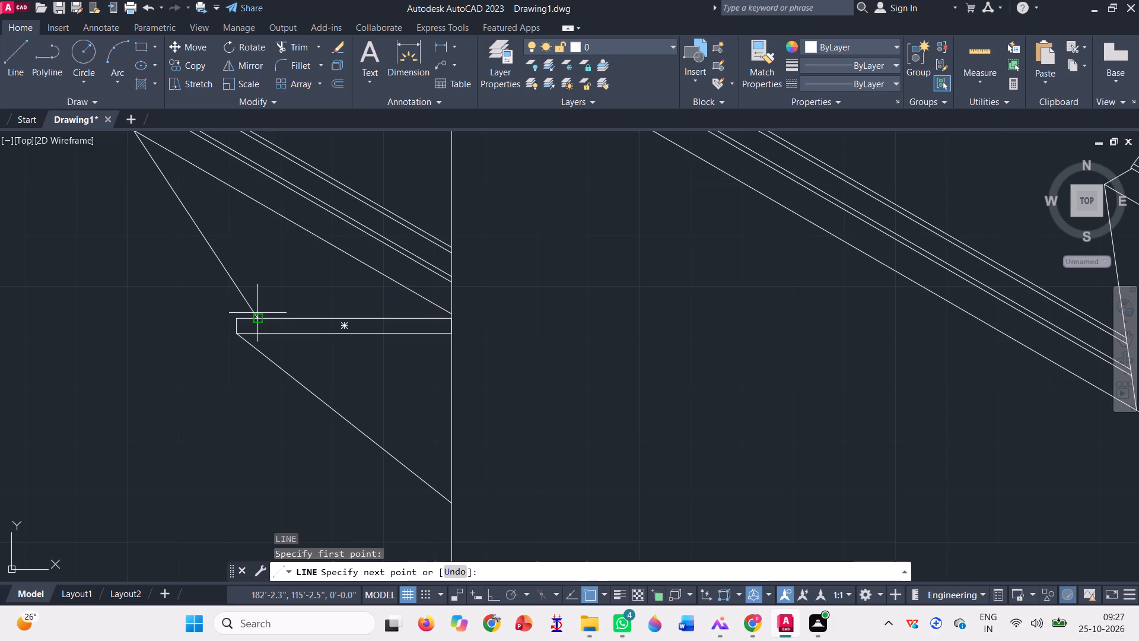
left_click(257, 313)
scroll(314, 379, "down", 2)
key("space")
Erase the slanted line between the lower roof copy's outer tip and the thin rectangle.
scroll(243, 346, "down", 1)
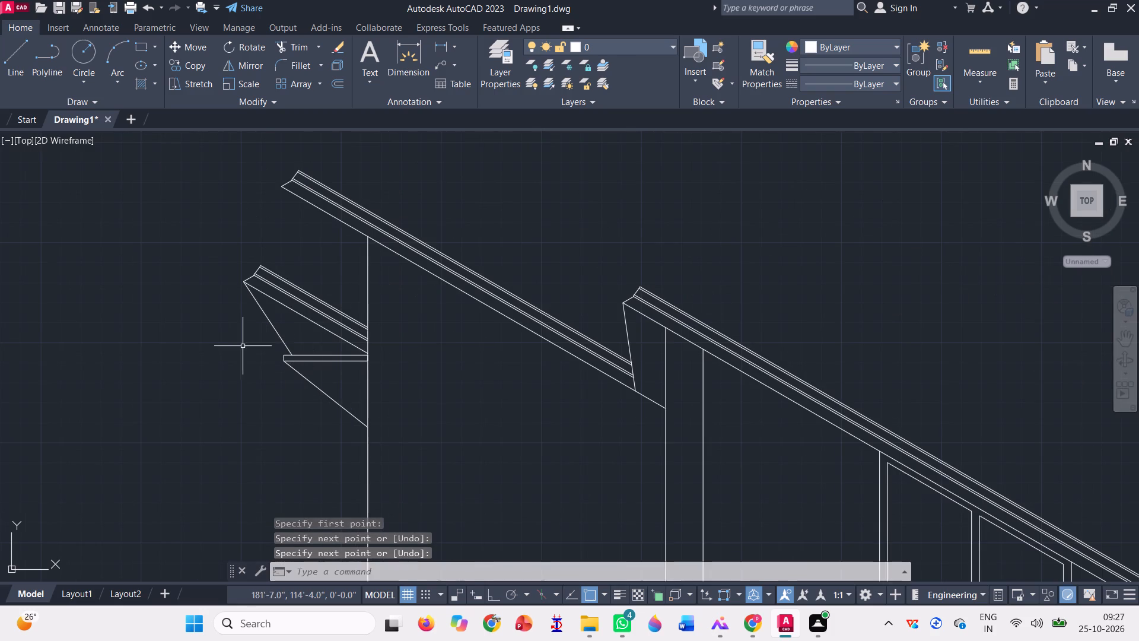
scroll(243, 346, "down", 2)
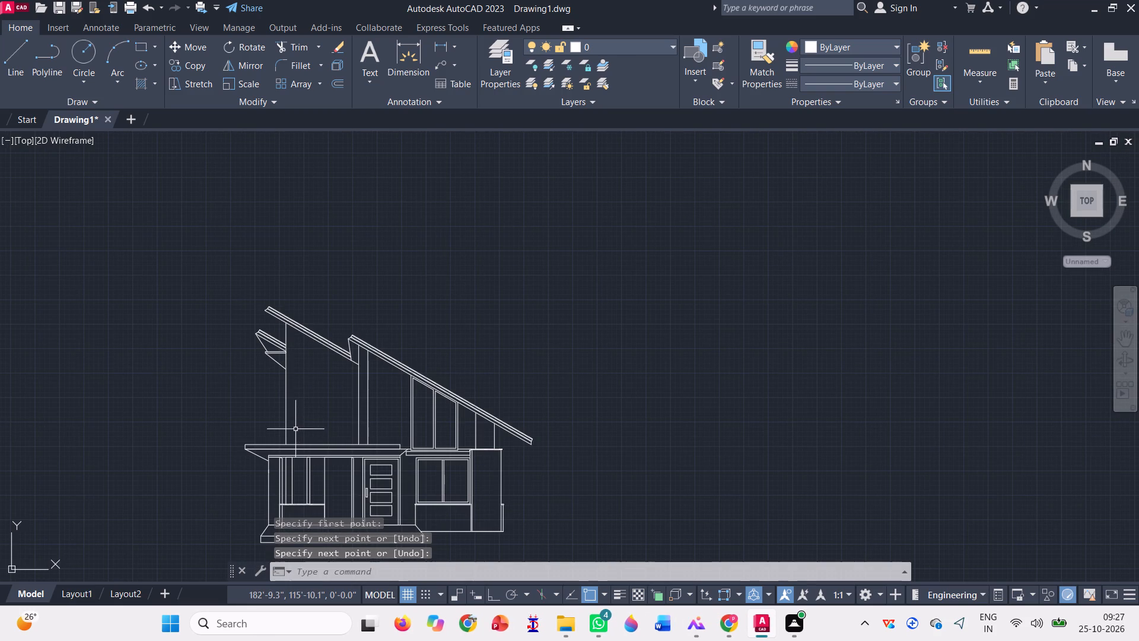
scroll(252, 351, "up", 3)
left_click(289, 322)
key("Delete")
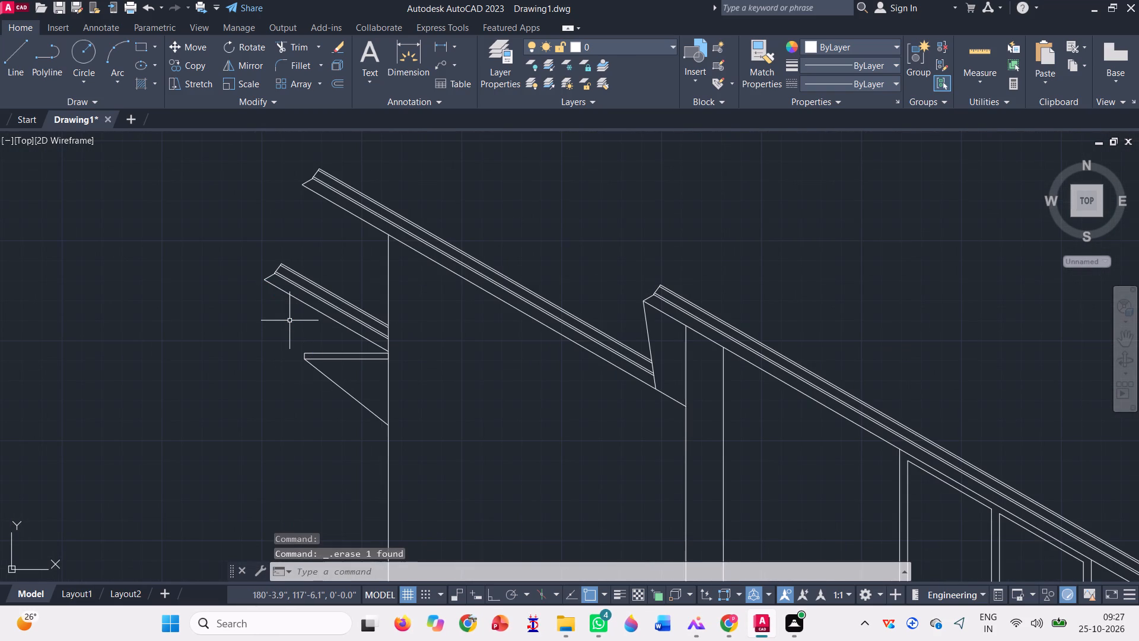
Draw a slanted line from the lower roof copy's outer tip to the thin rectangle's top edge, close to its outer corner.
key("l")
key("Return")
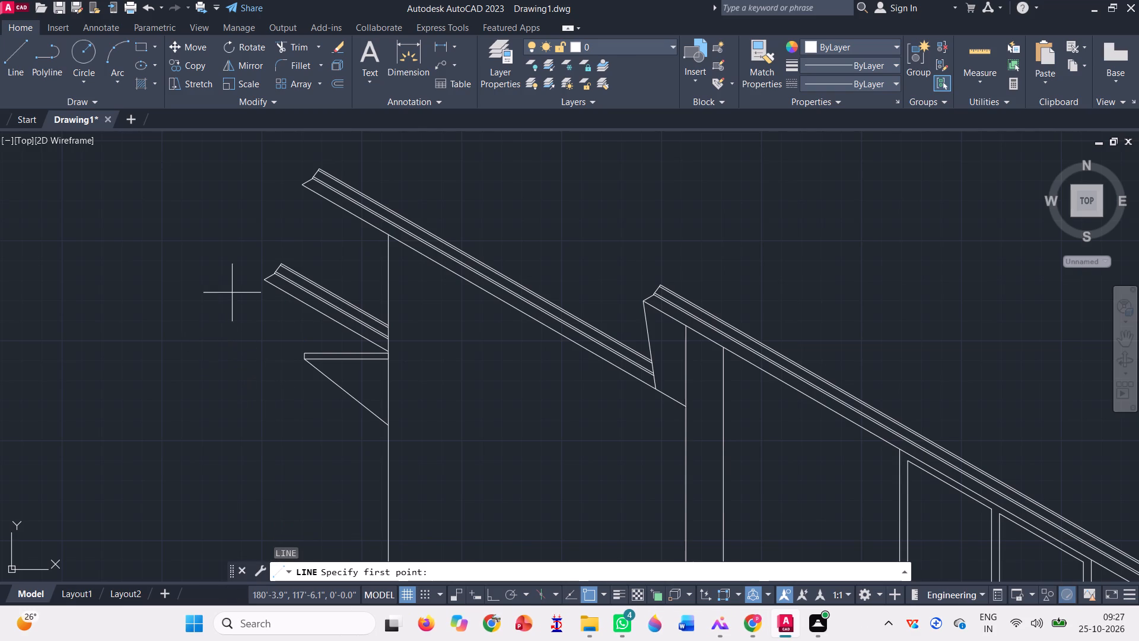
scroll(238, 291, "up", 2)
left_click(297, 255)
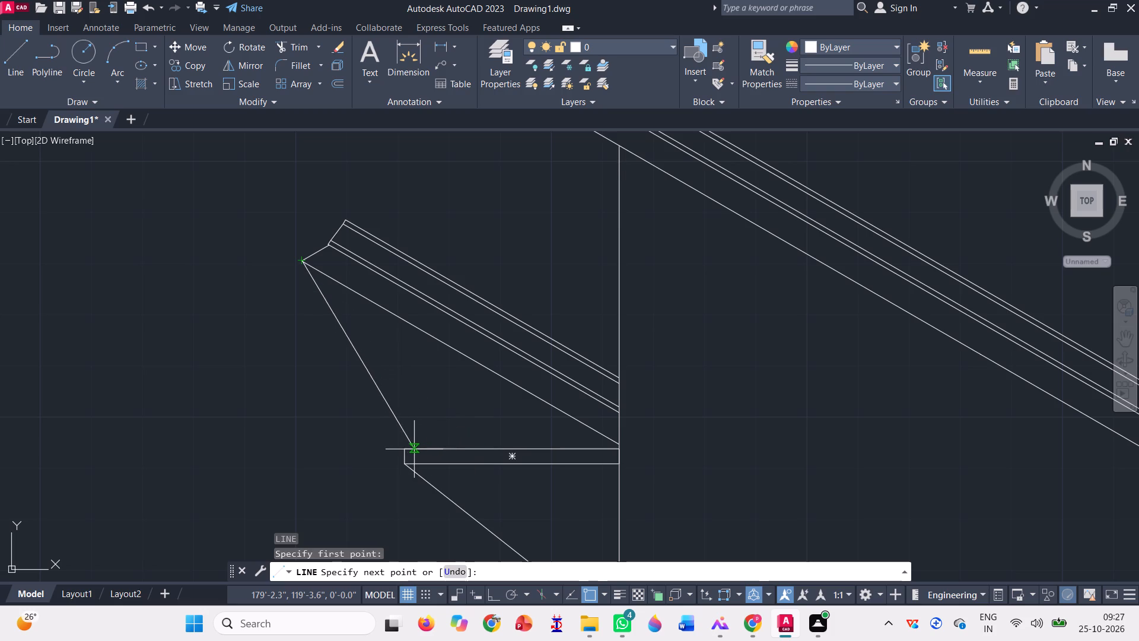
left_click(417, 452)
scroll(288, 420, "down", 3)
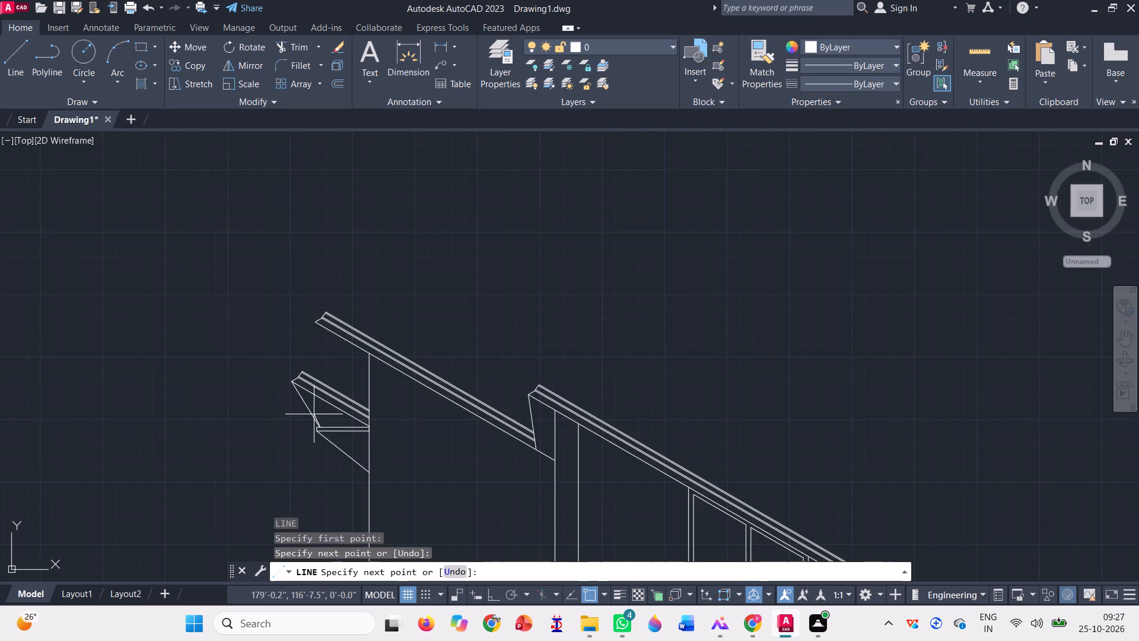
scroll(311, 353, "down", 2)
key("space")
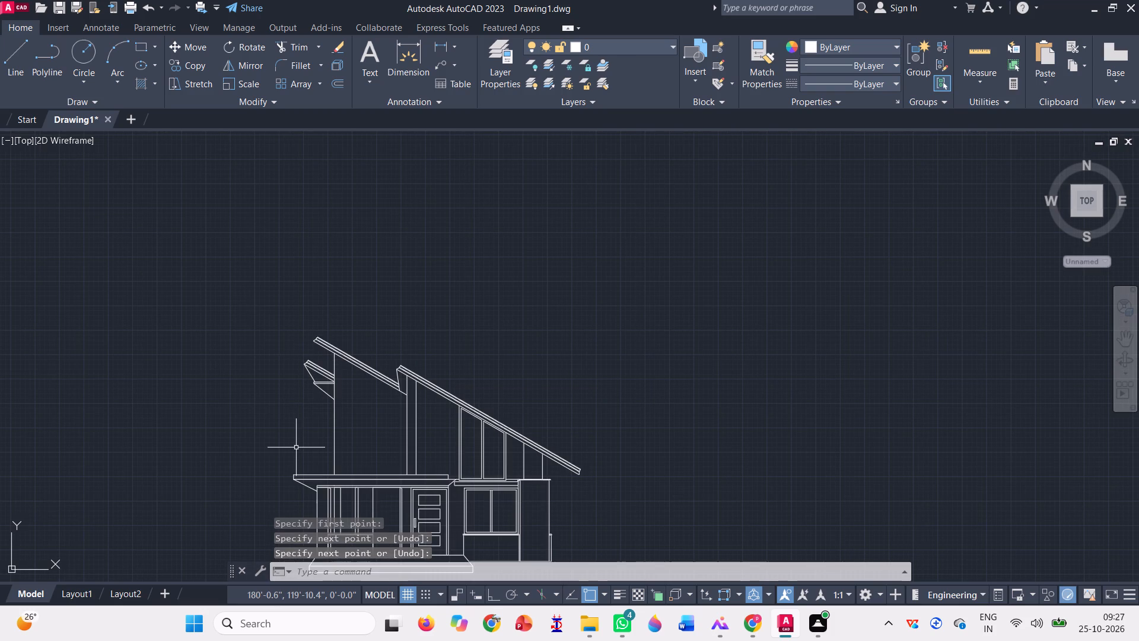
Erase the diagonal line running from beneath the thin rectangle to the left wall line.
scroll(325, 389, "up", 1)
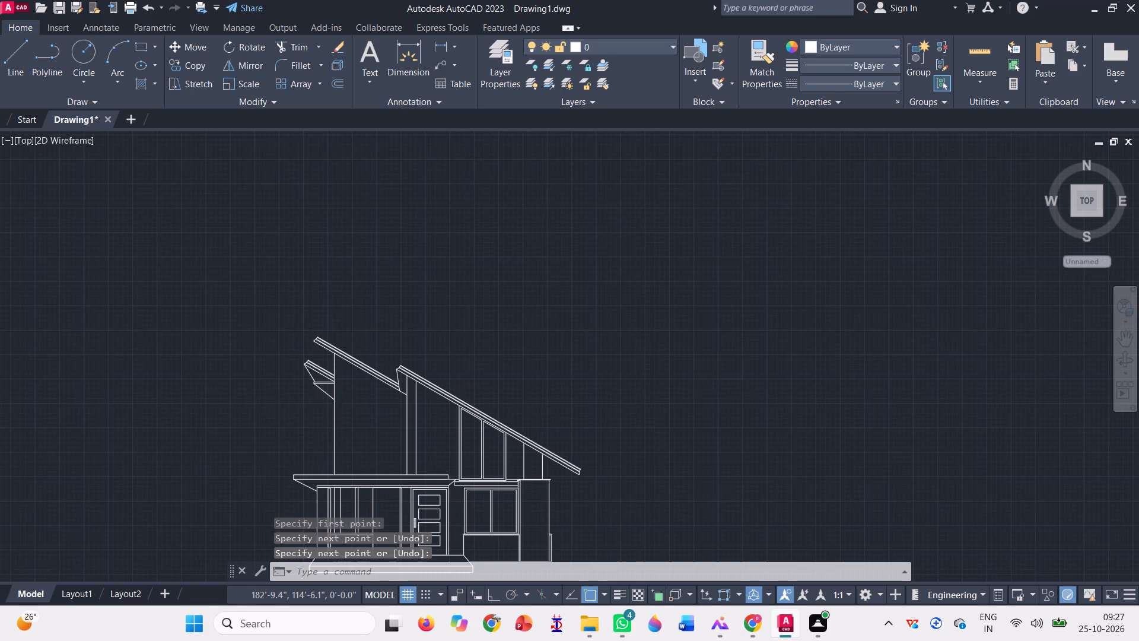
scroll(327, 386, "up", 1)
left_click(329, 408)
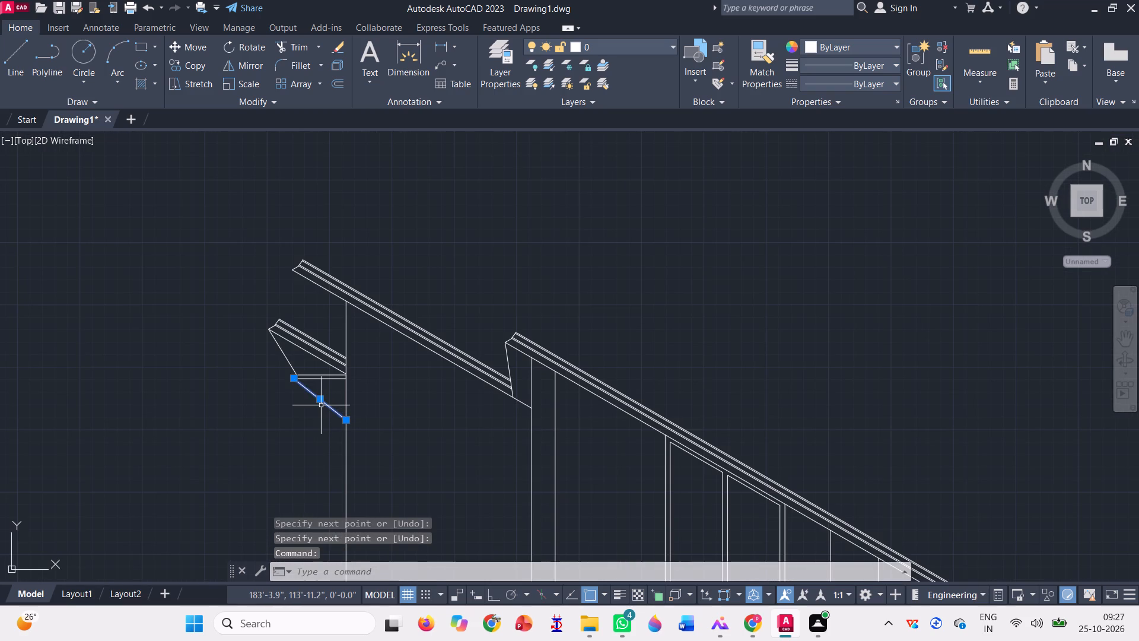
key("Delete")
Draw a steep diagonal line, at roughly 45 degrees, from the thin rectangle's lower outer corner down to the left wall line.
key("l")
key("Return")
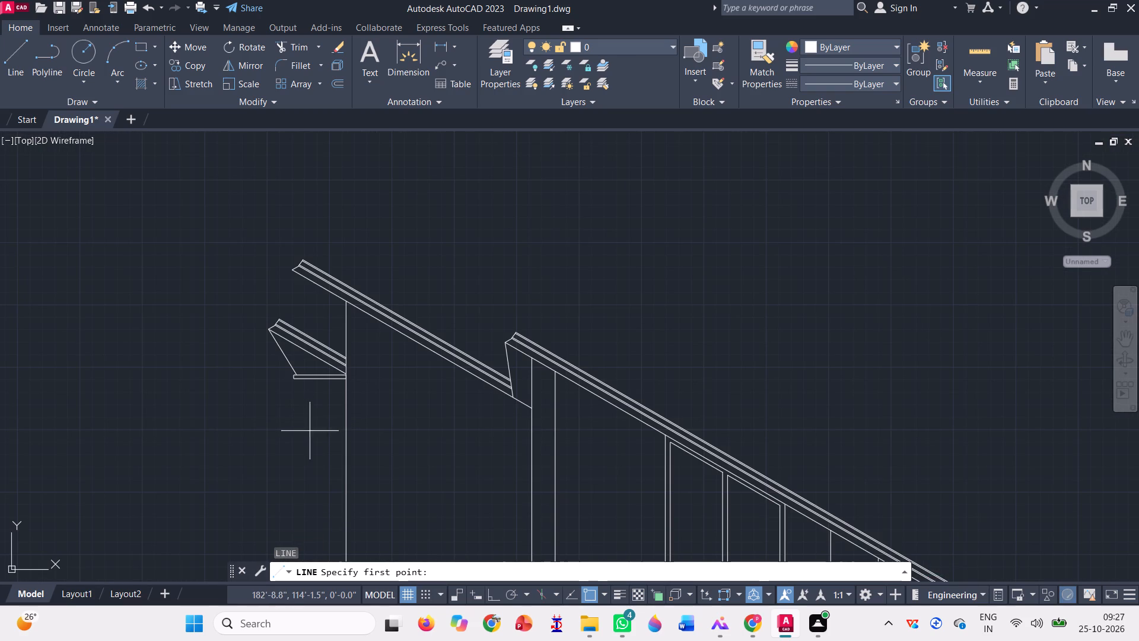
scroll(330, 435, "up", 2)
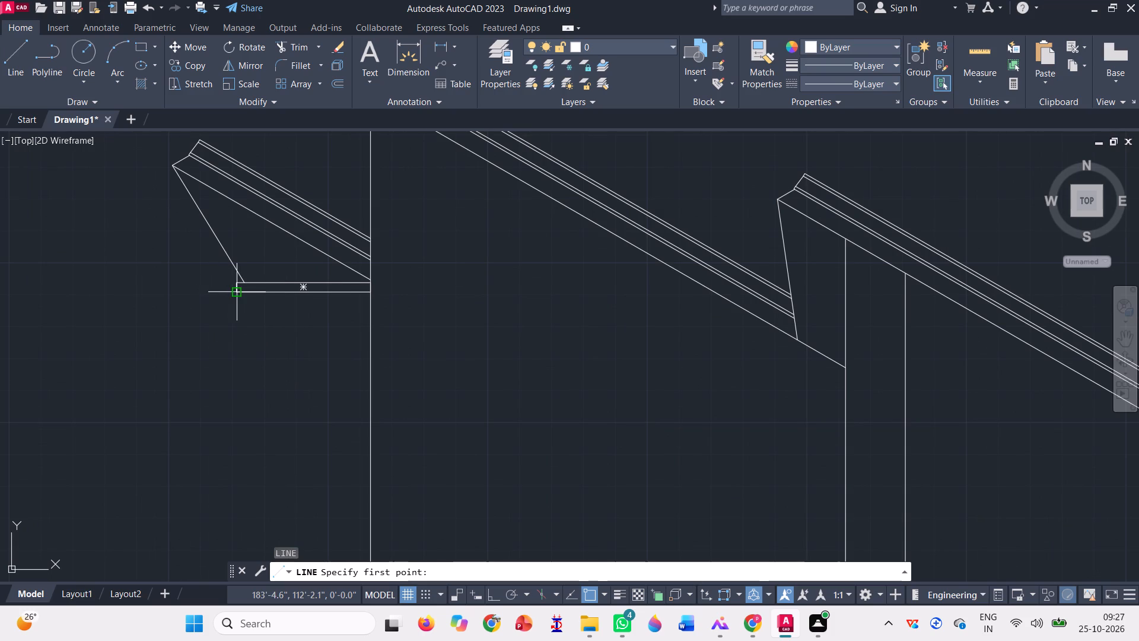
left_click(237, 296)
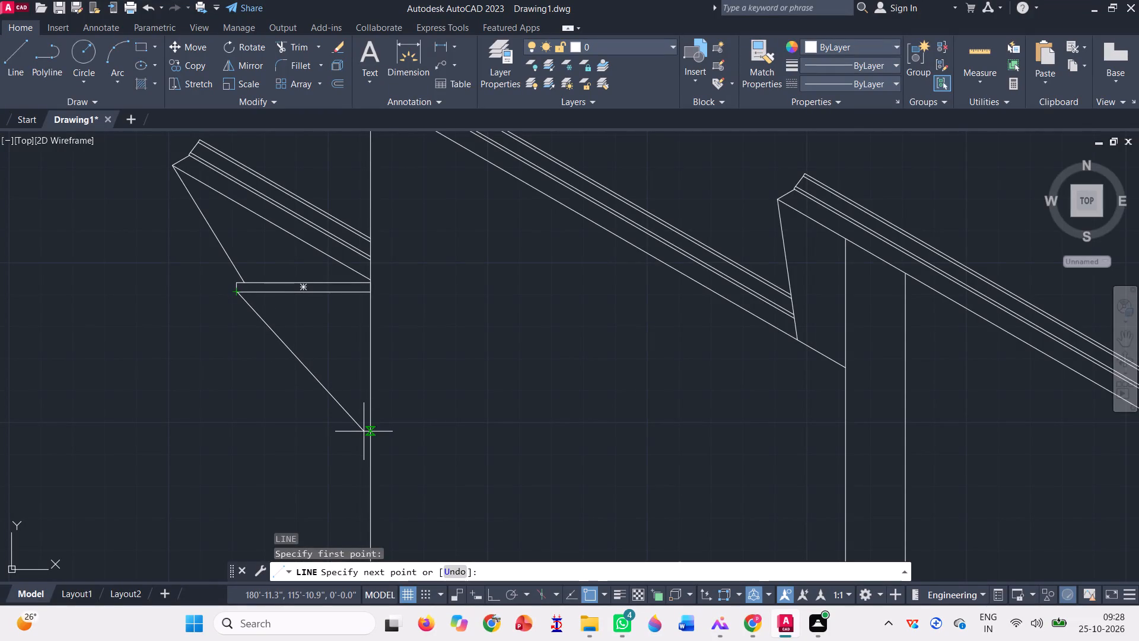
scroll(364, 434, "down", 1)
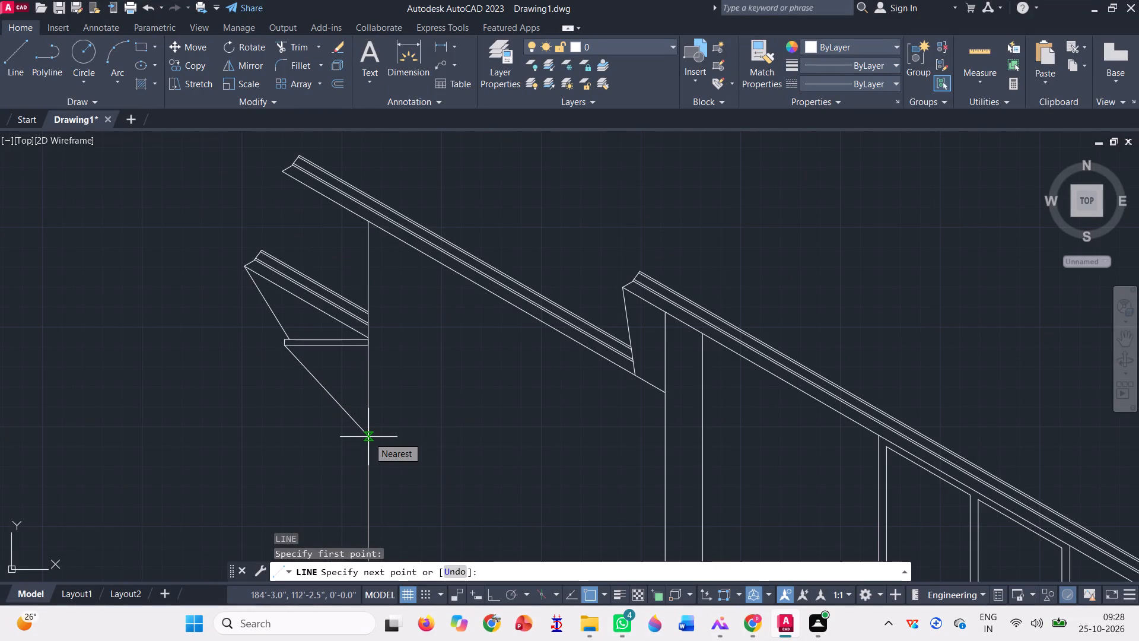
left_click(368, 436)
scroll(226, 377, "down", 3)
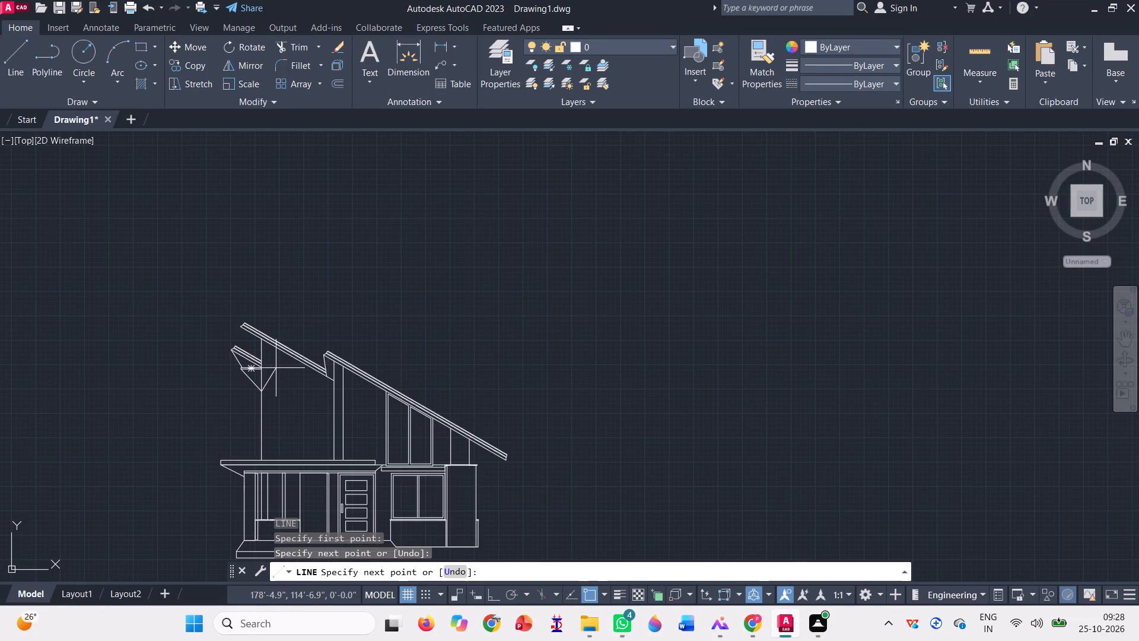
key("space")
Draw an upright window rectangle on the upper-storey wall, between the left wall line and the next wall, just above the canopy.
scroll(303, 325, "down", 1)
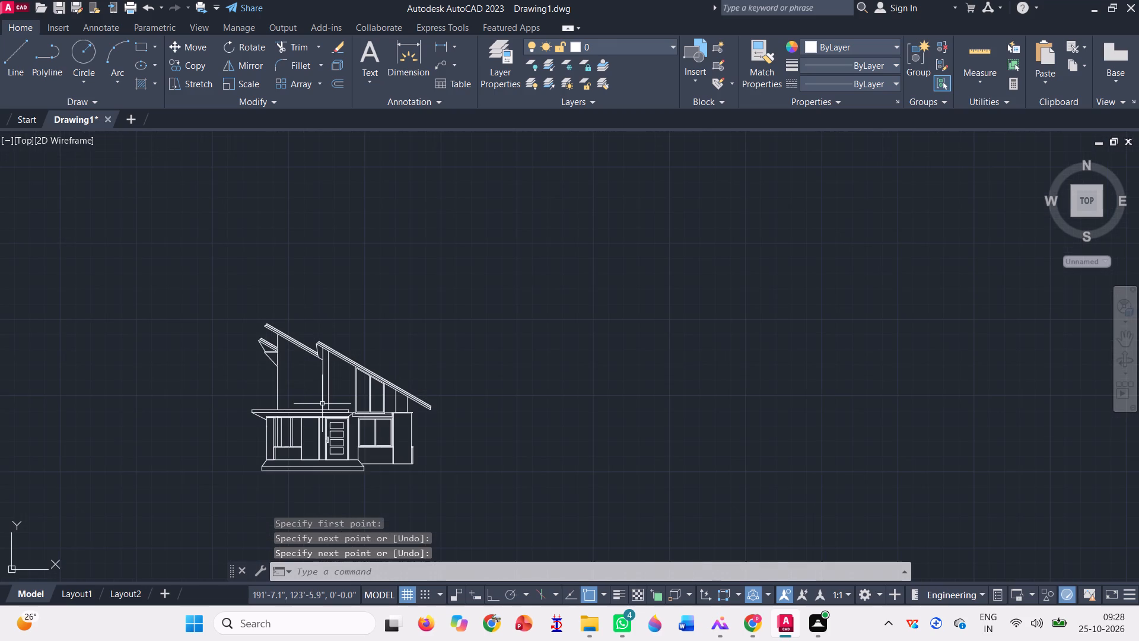
scroll(322, 401, "up", 1)
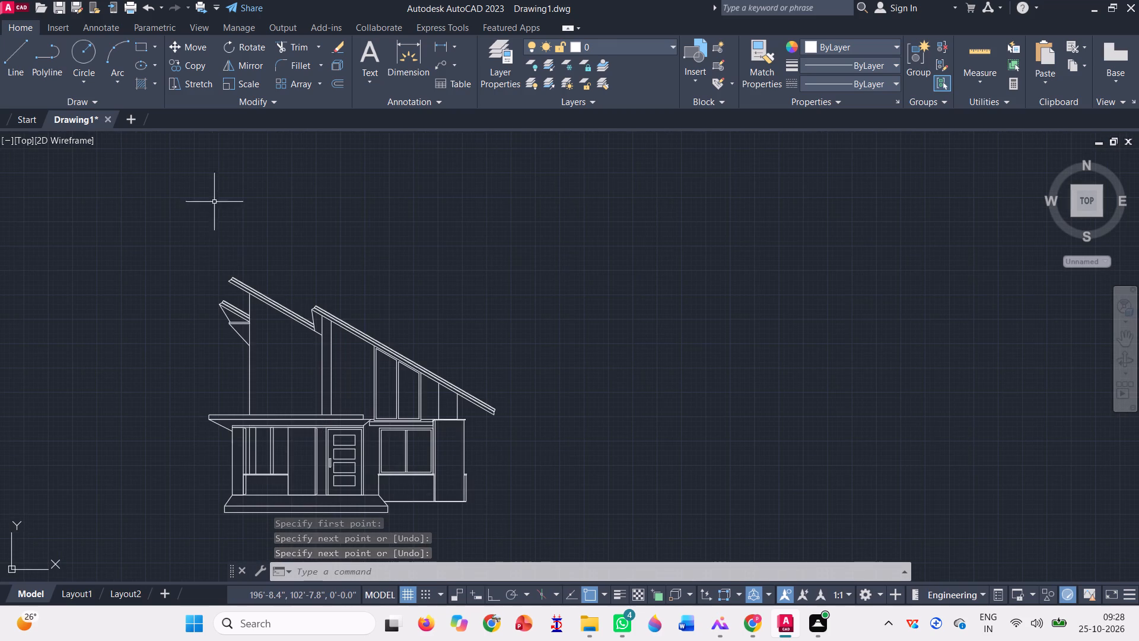
left_click(145, 43)
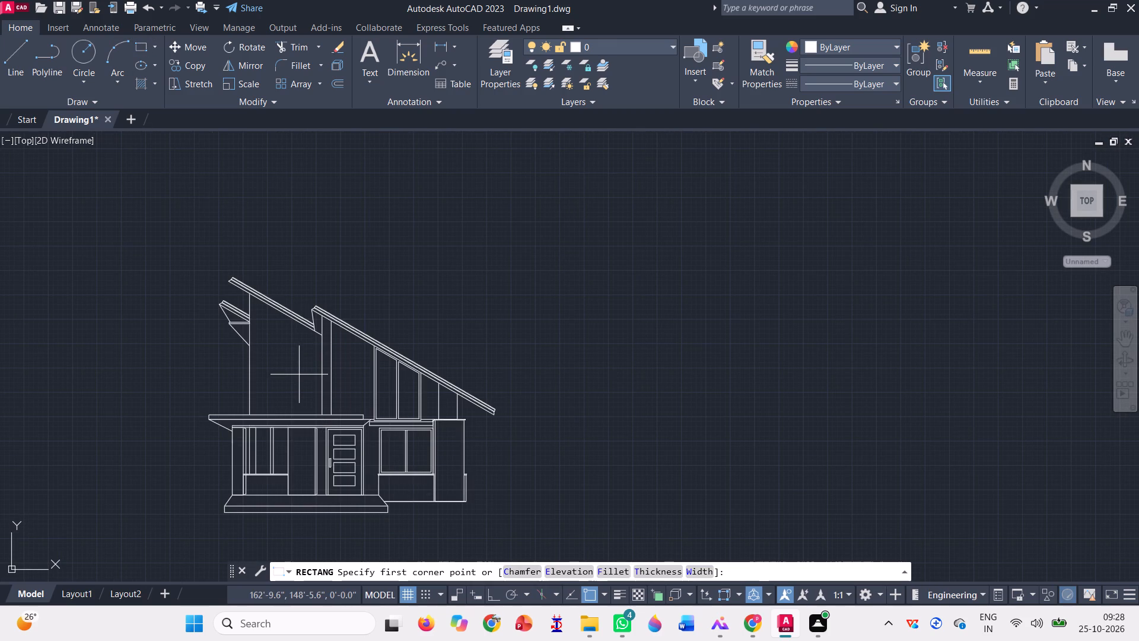
scroll(298, 372, "up", 1)
left_click(314, 430)
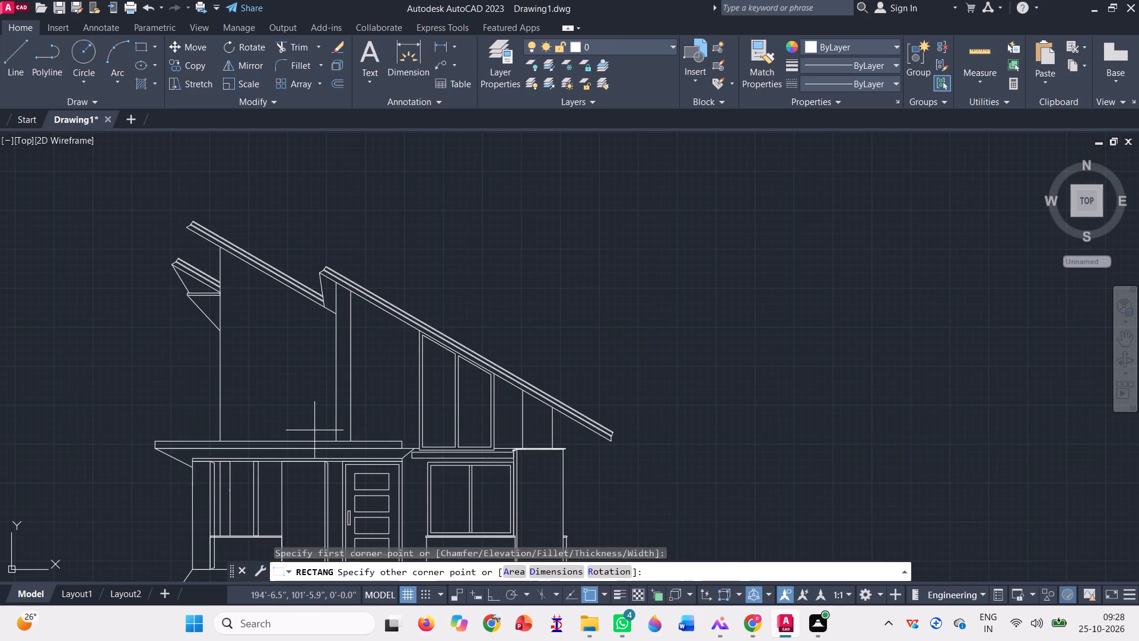
left_click(252, 331)
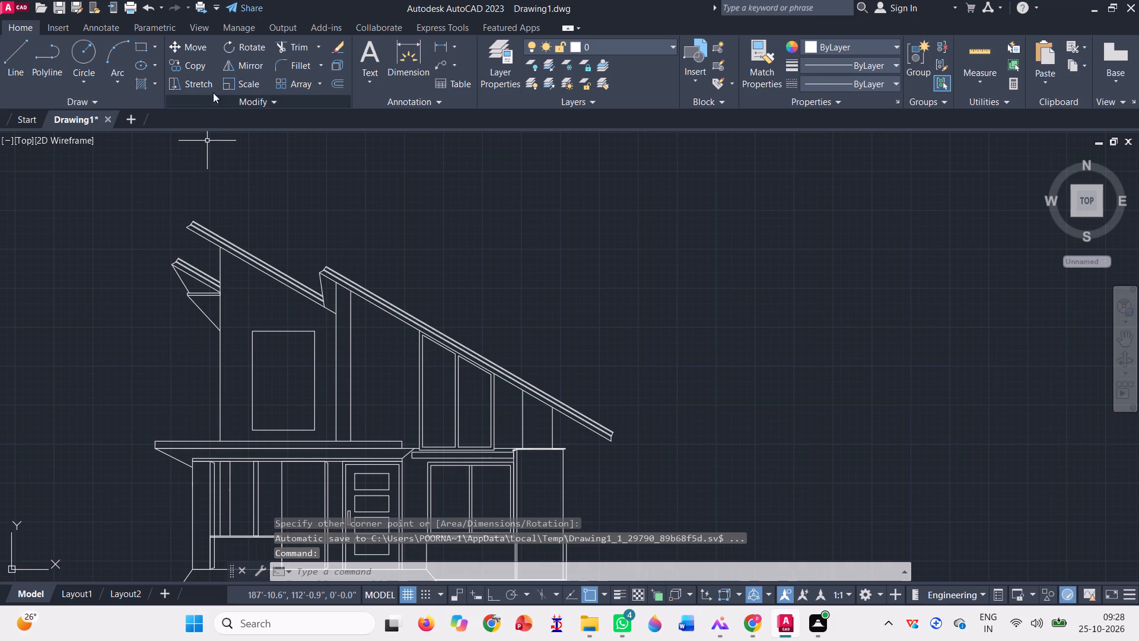
Offset the upper-storey window rectangle inward by 1", and offset the resulting rectangle inward by another 1".
left_click(339, 87)
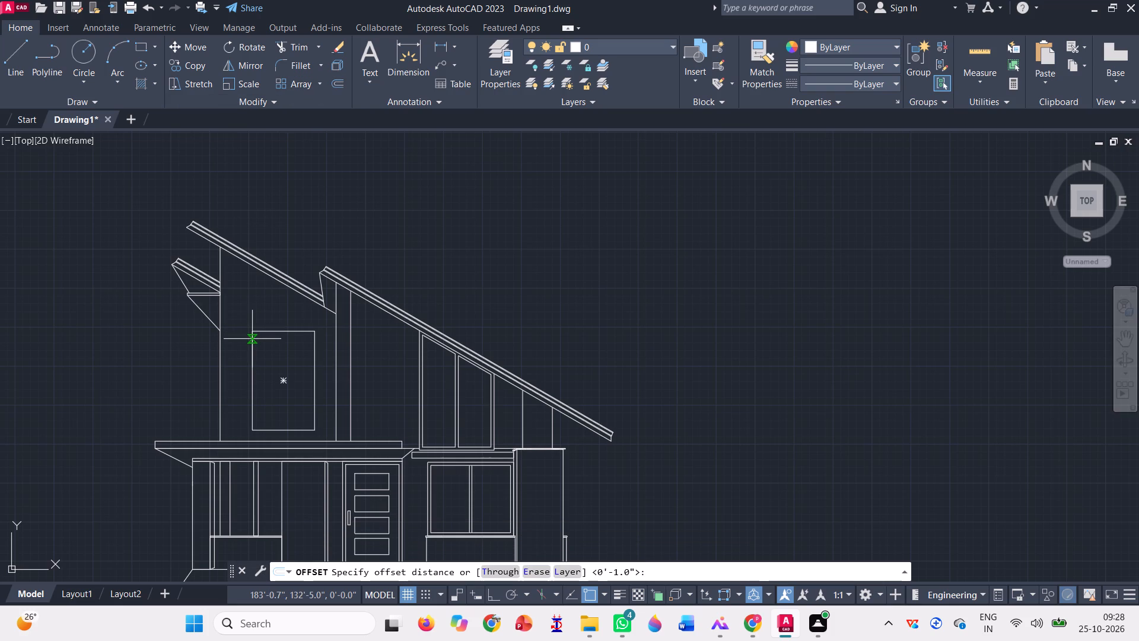
key("space")
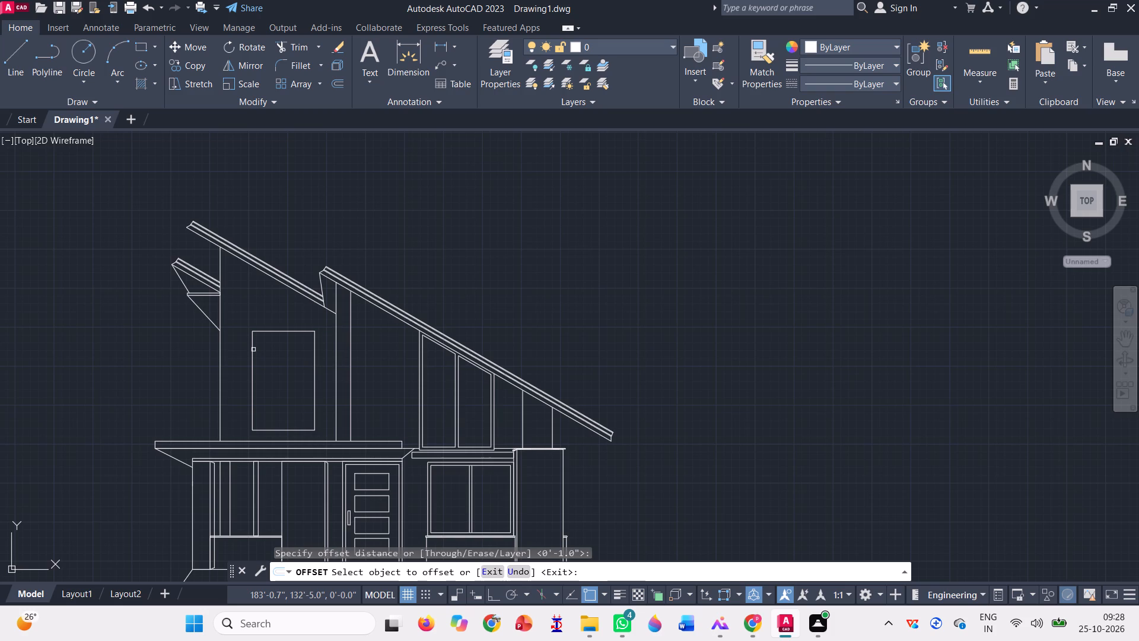
left_click(252, 348)
left_click(276, 357)
scroll(276, 357, "up", 3)
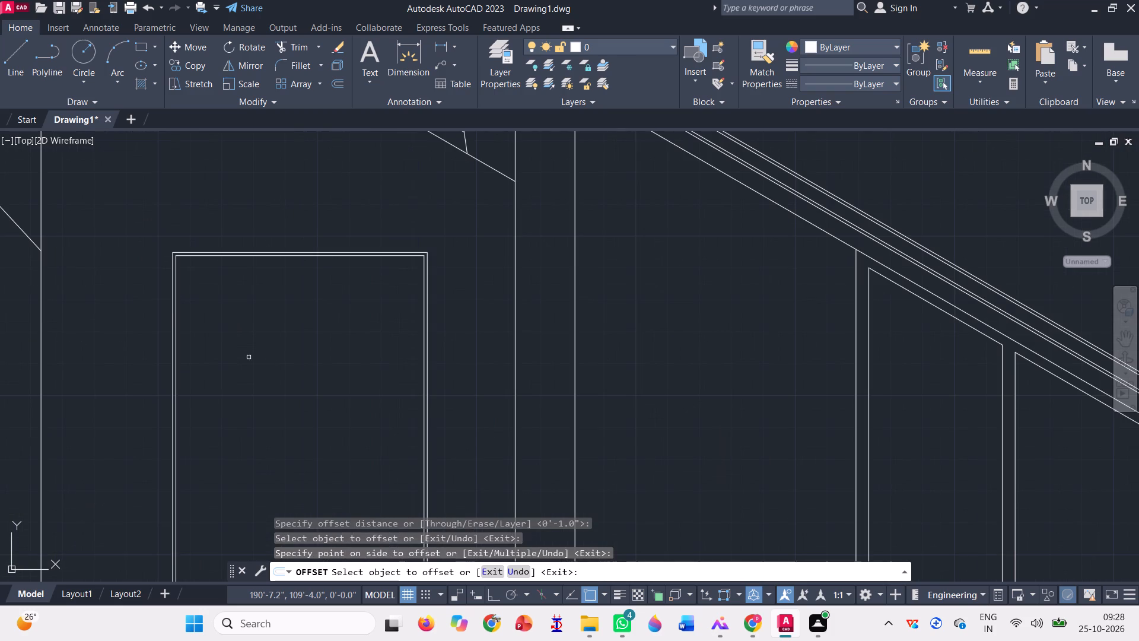
left_click(177, 301)
left_click(199, 315)
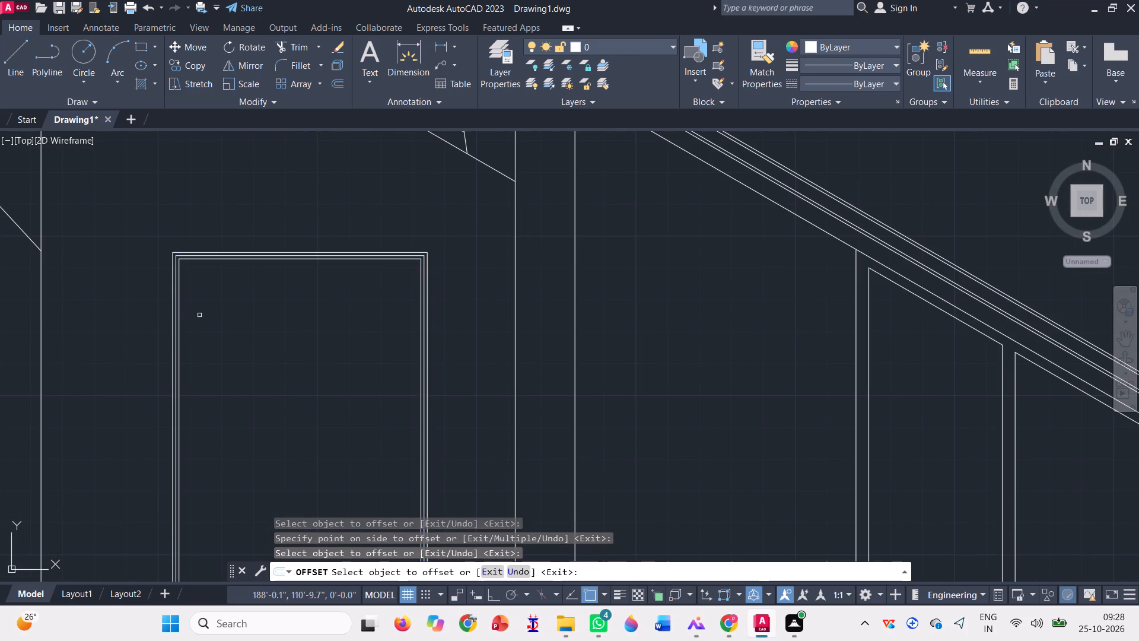
Offset the innermost rectangle of the upper-storey window inward by another 1".
scroll(193, 313, "up", 2)
left_click(155, 308)
left_click(195, 325)
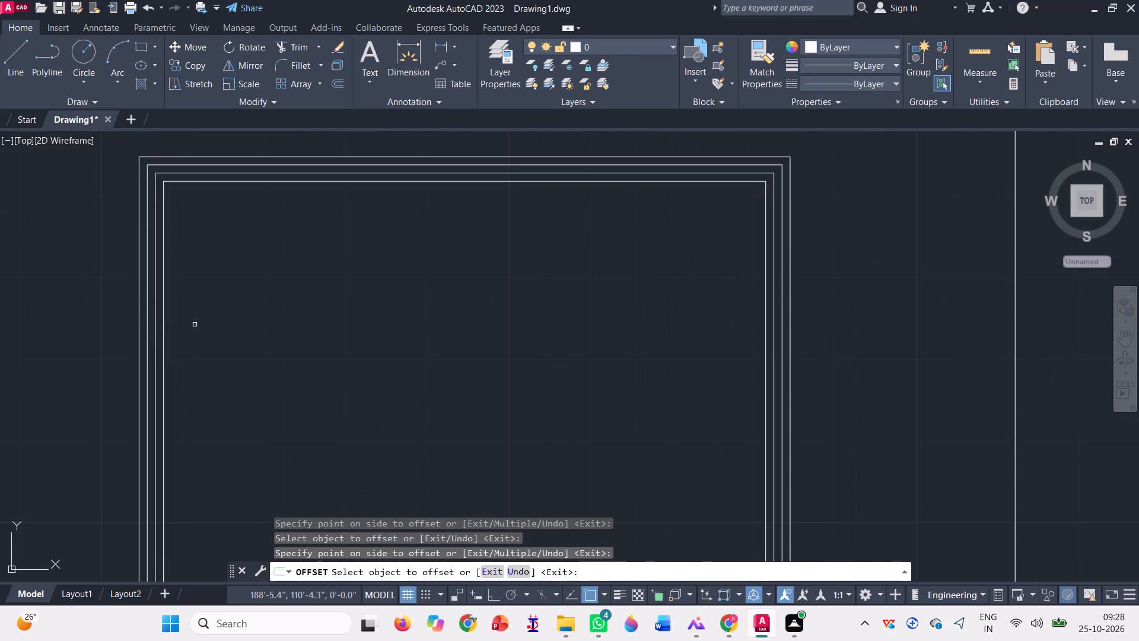
key("space")
Erase the two intermediate rectangles of the upper-storey window, leaving the outermost and innermost ones.
scroll(179, 109, "up", 3)
scroll(154, 156, "up", 3)
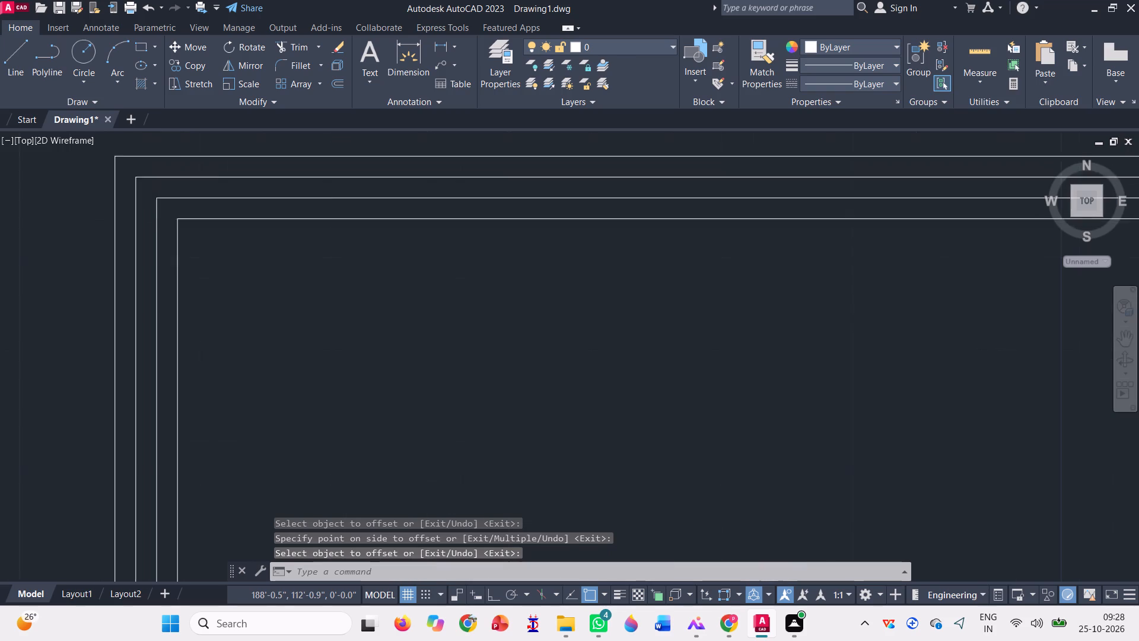
left_click(176, 240)
left_click(125, 182)
scroll(164, 269, "down", 6)
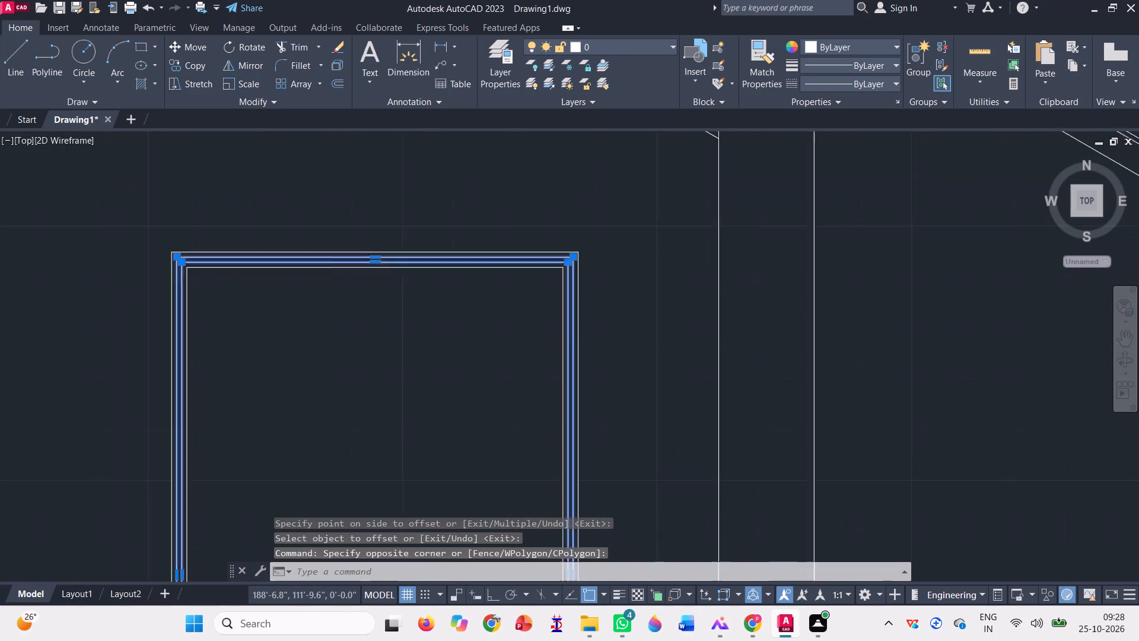
scroll(213, 268, "down", 1)
key("Delete")
scroll(336, 251, "down", 1)
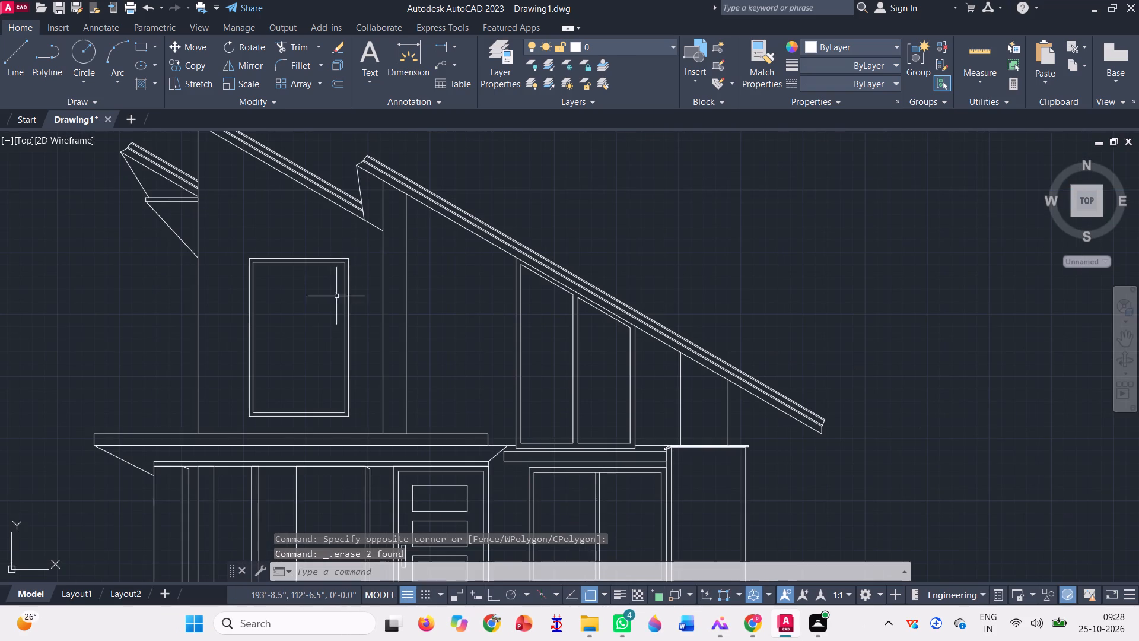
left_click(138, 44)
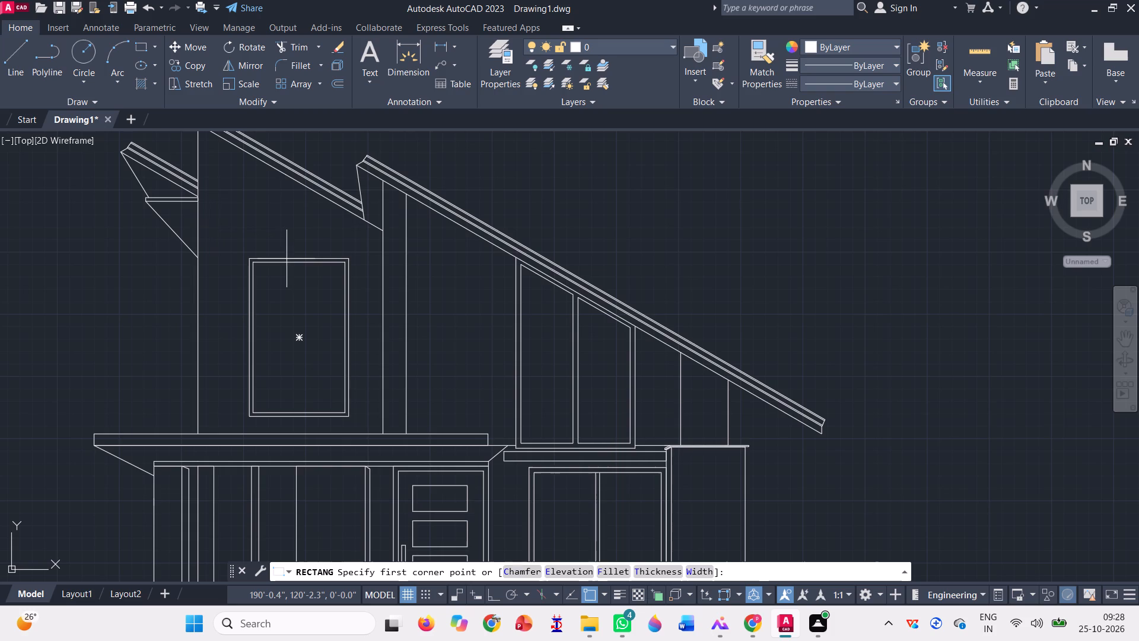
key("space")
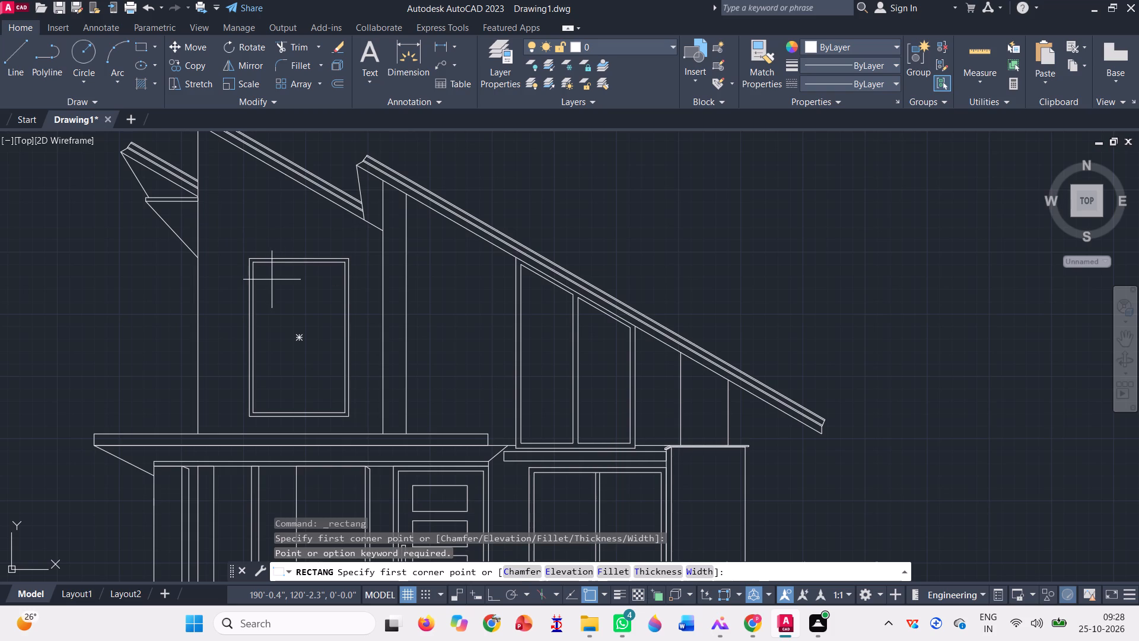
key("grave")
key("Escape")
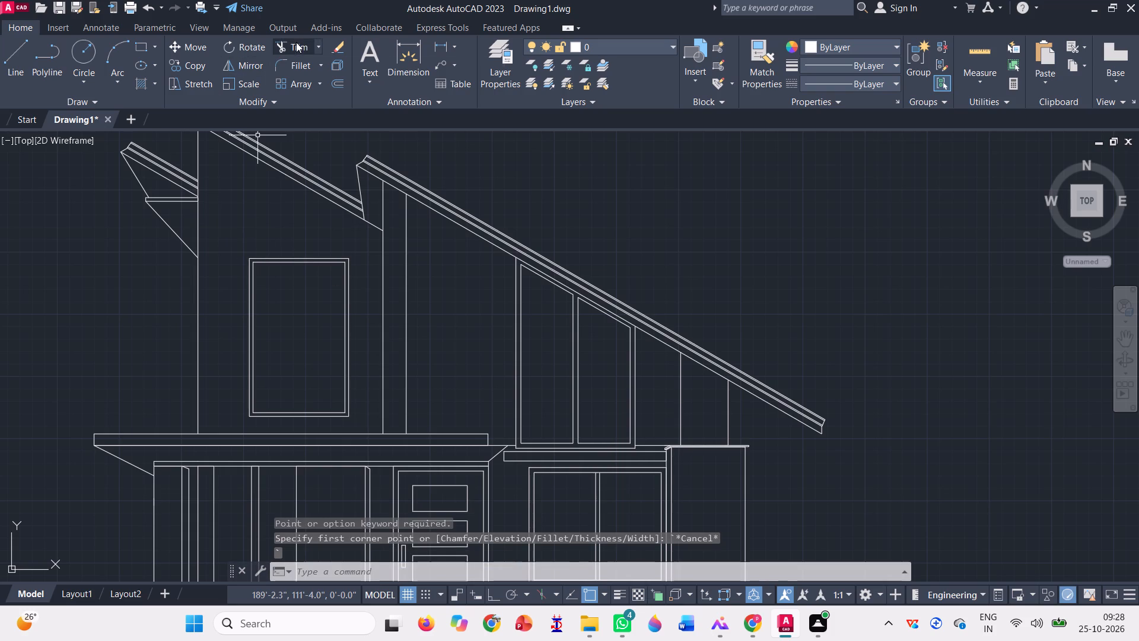
Offset the upper-storey window's inner rectangle inward by 1", and offset the resulting rectangle inward by another 1".
left_click(339, 87)
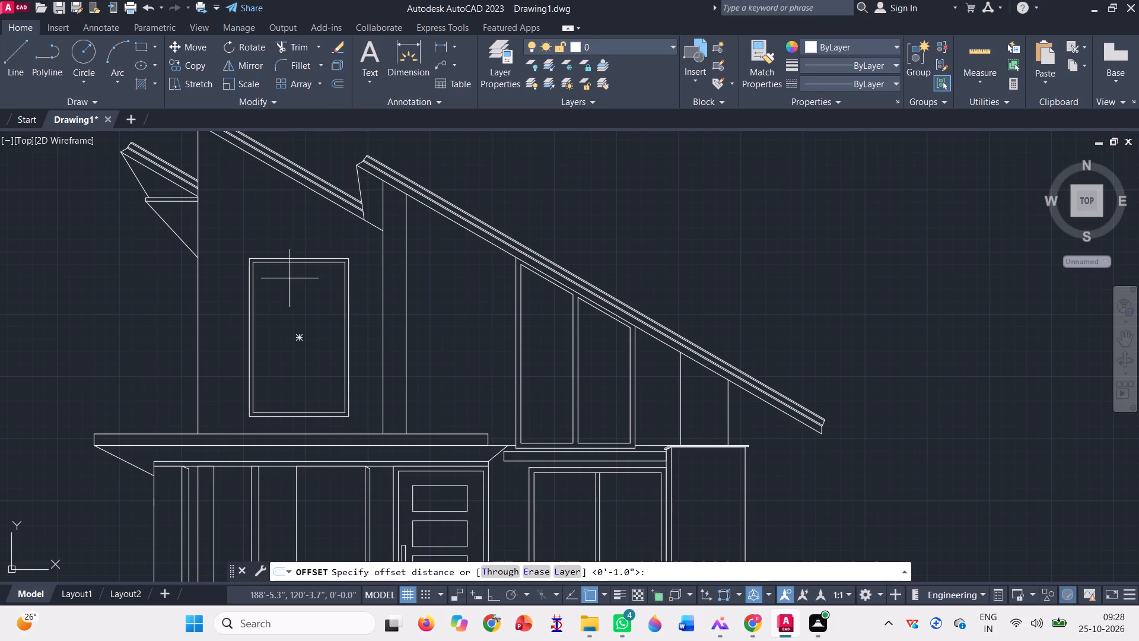
key("space")
scroll(278, 281, "up", 2)
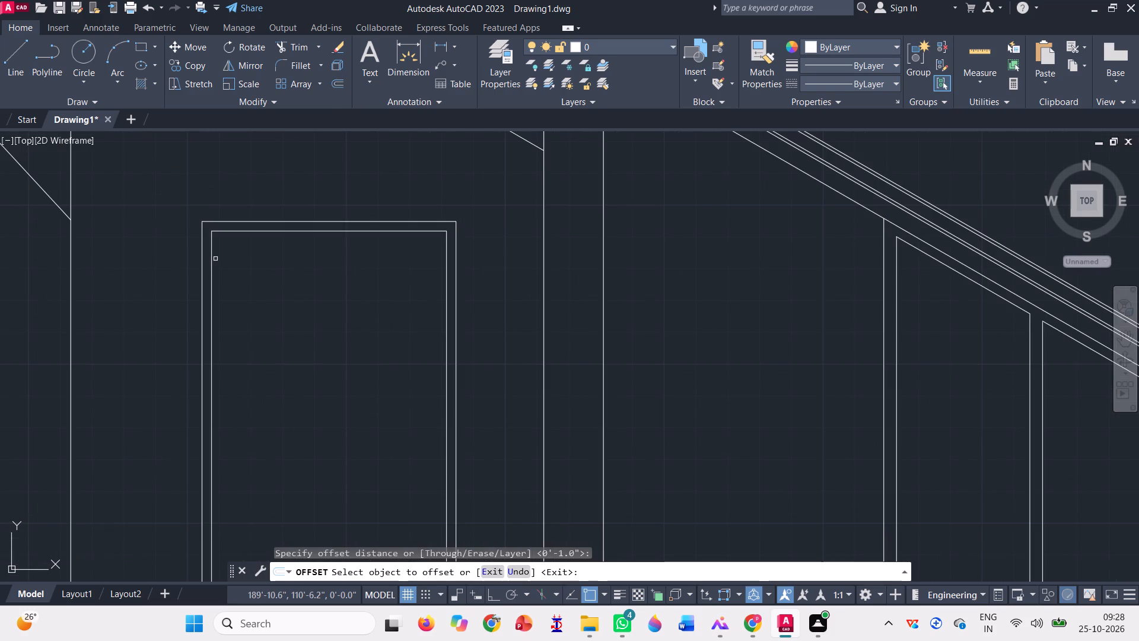
left_click(212, 256)
left_click(228, 273)
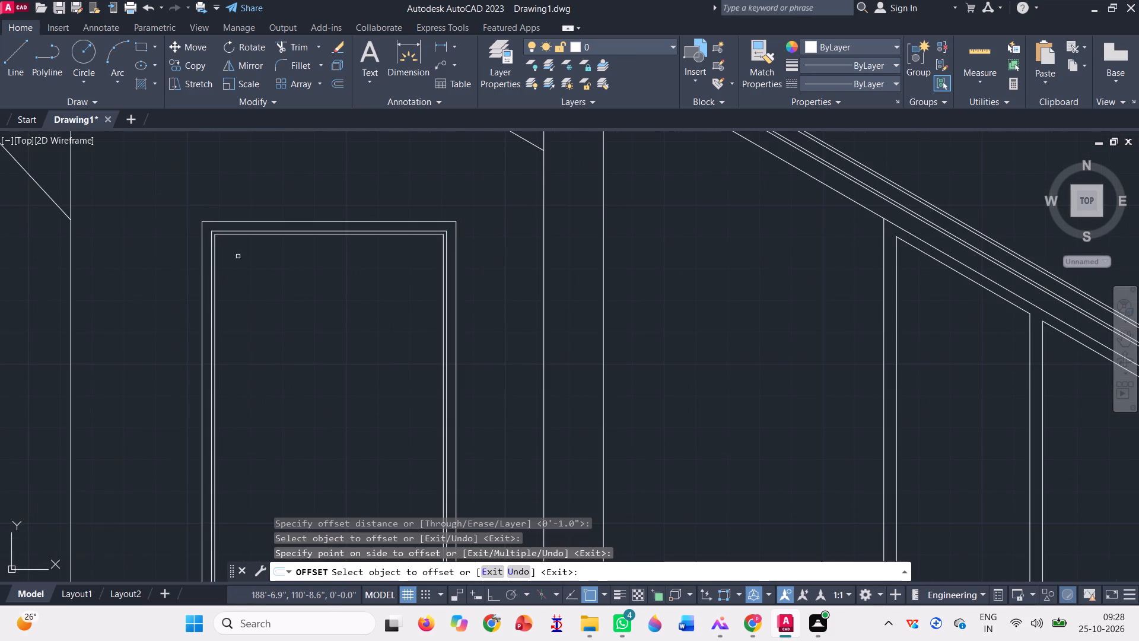
scroll(246, 213, "up", 3)
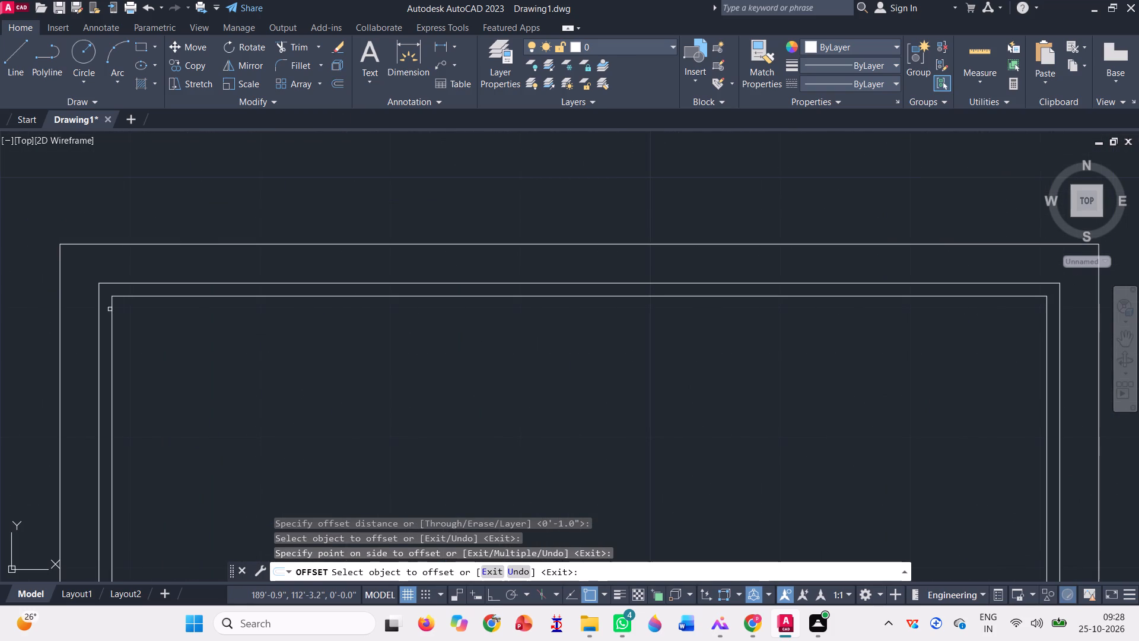
left_click(110, 310)
left_click(147, 335)
scroll(212, 240, "down", 5)
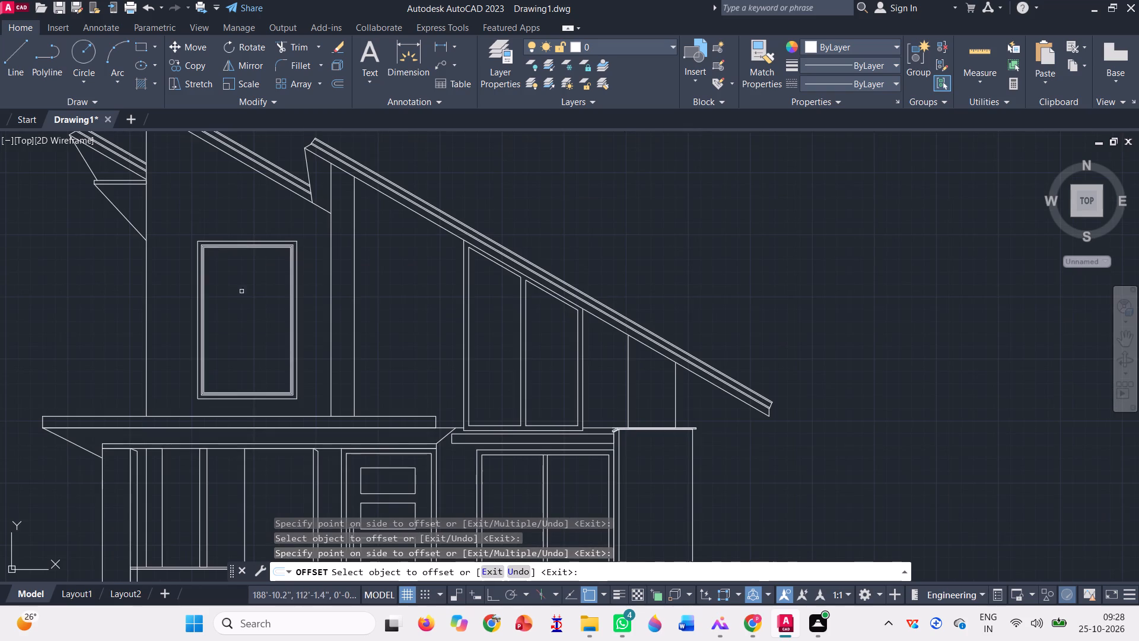
key("space")
Draw a thin horizontal crossbar rectangle at the window's mid-height, spanning between the middle lines of the three inner frame rectangles.
scroll(256, 339, "up", 1)
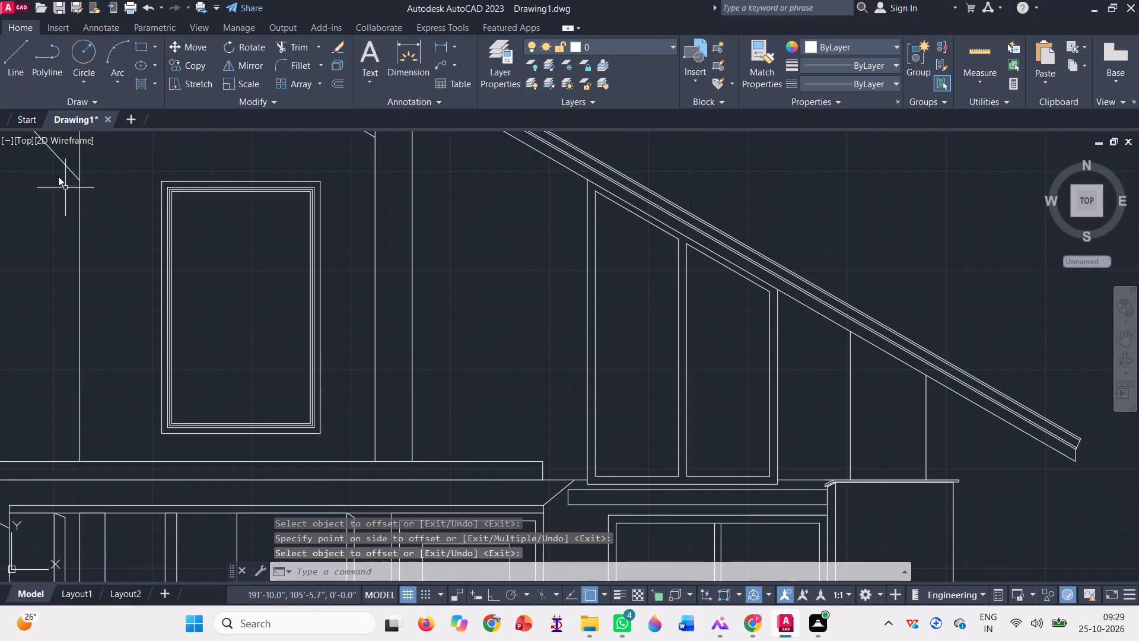
left_click(142, 46)
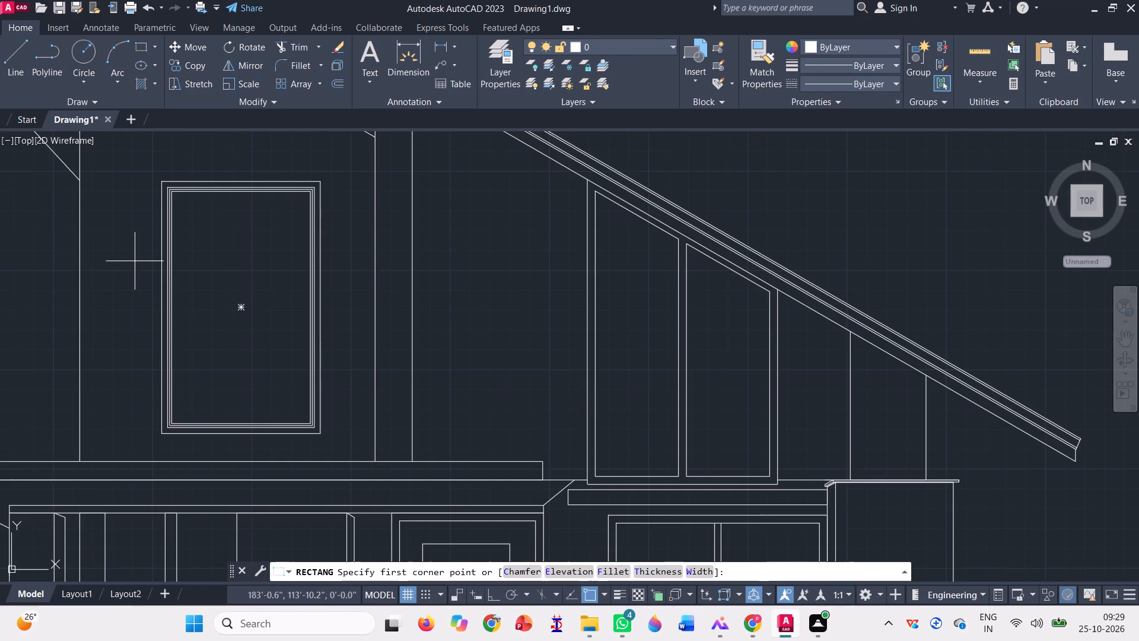
scroll(135, 261, "up", 1)
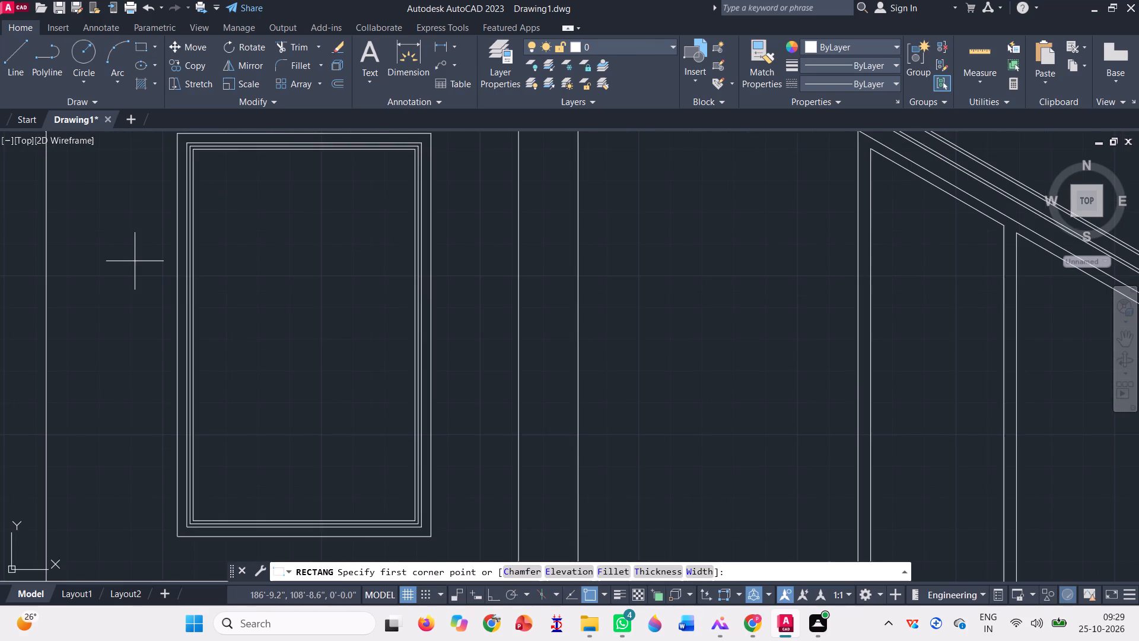
scroll(135, 261, "up", 1)
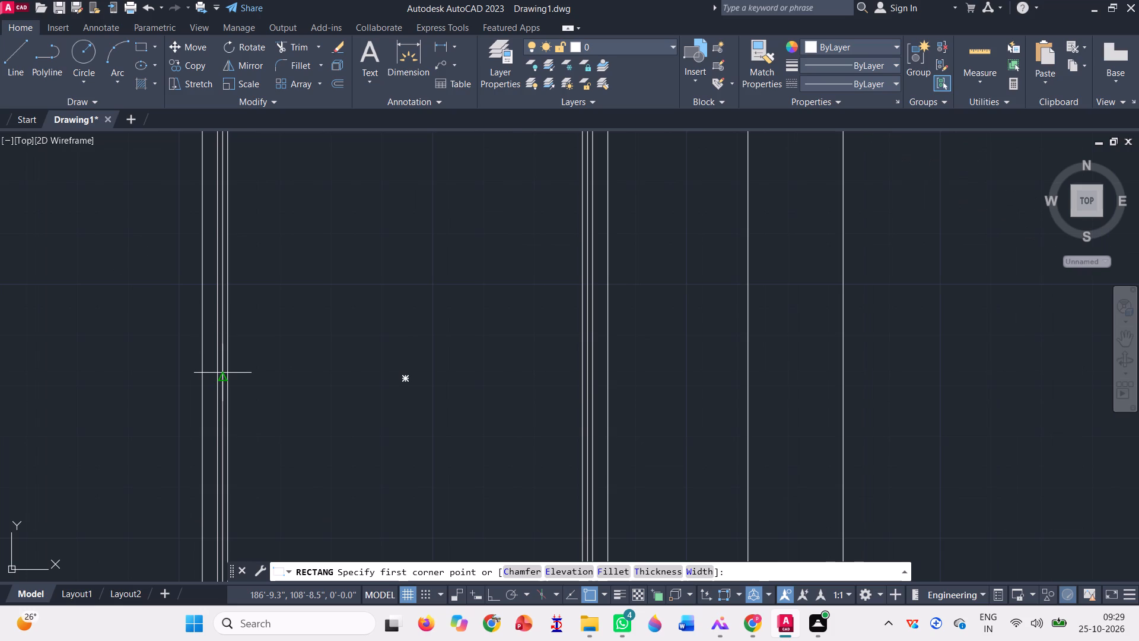
left_click(221, 370)
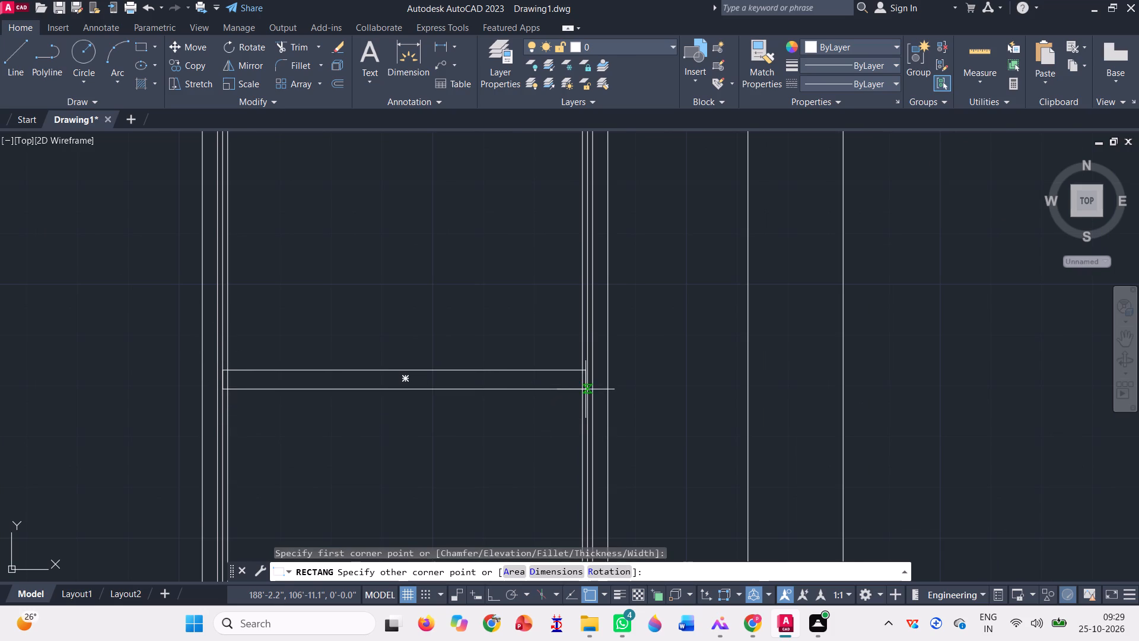
scroll(586, 386, "up", 3)
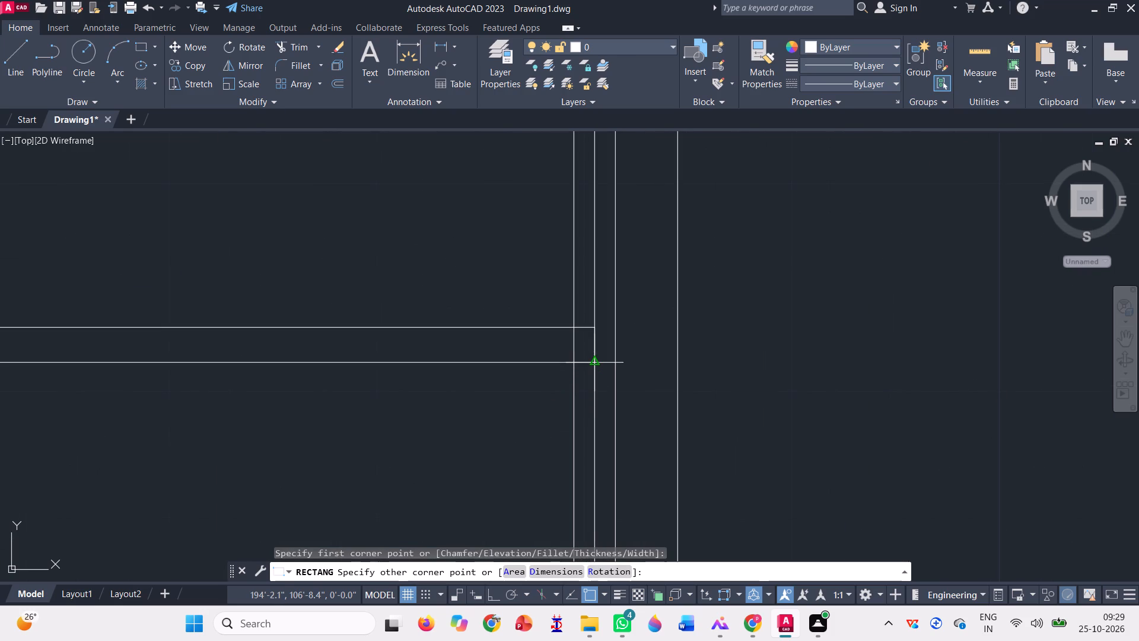
left_click(595, 363)
scroll(508, 338, "down", 3)
Move the crossbar down by the midpoint of its short edge to the midpoint of the window frame's side, centring it vertically.
type("m")
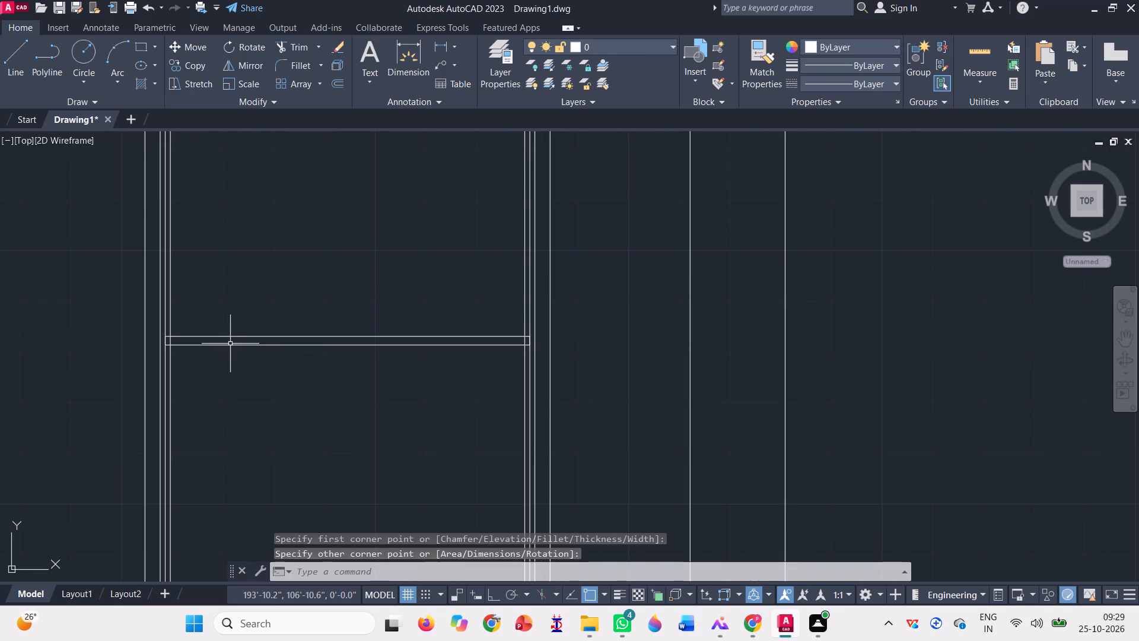
key("space")
left_click(203, 348)
left_click(208, 323)
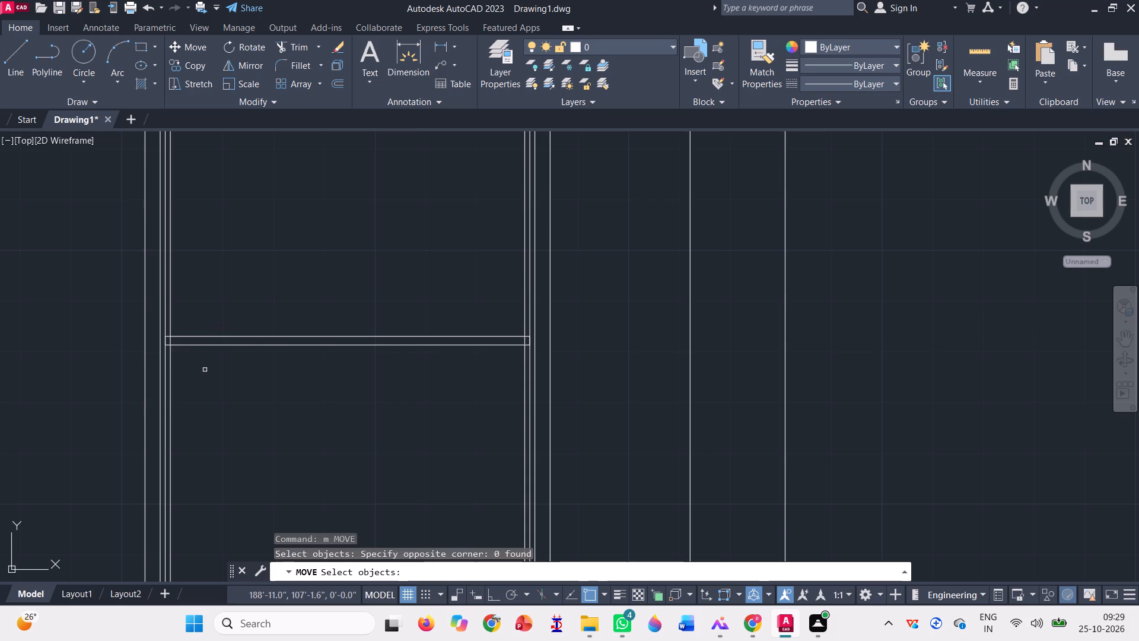
left_click(198, 342)
left_click(199, 348)
left_click(199, 348)
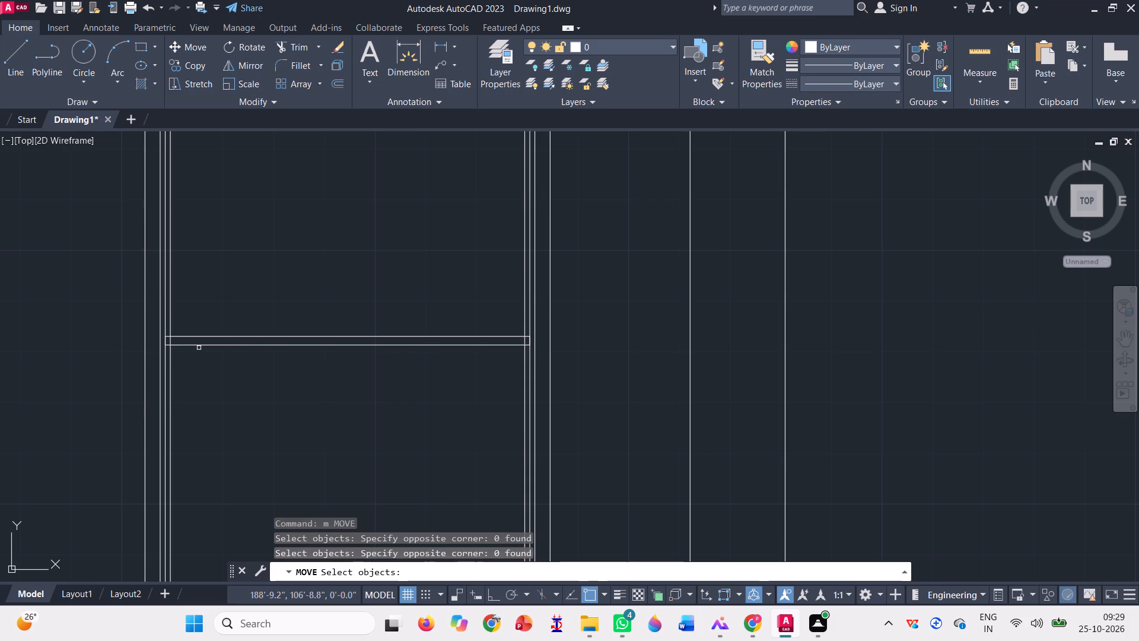
left_click(199, 348)
left_click(199, 347)
left_click(197, 347)
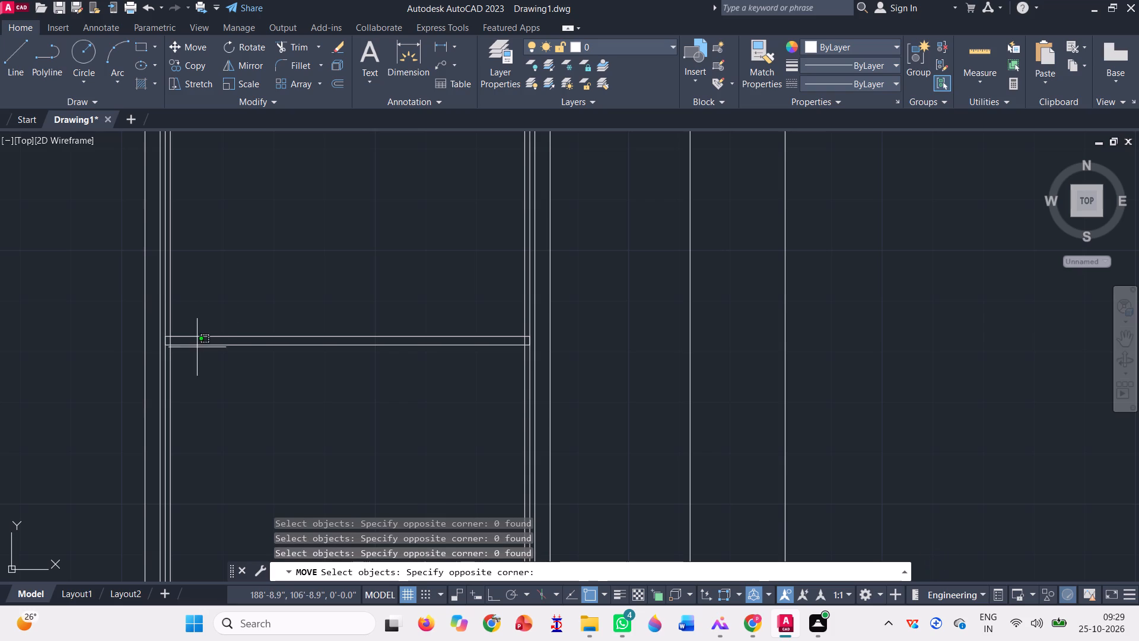
left_click(190, 337)
key("space")
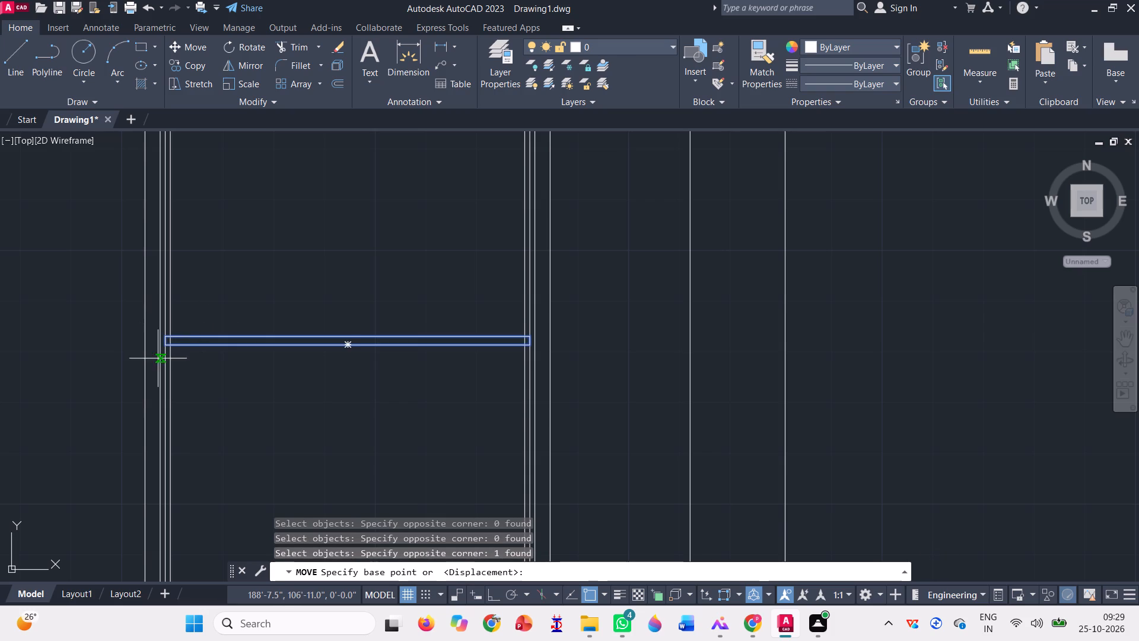
scroll(168, 364, "up", 3)
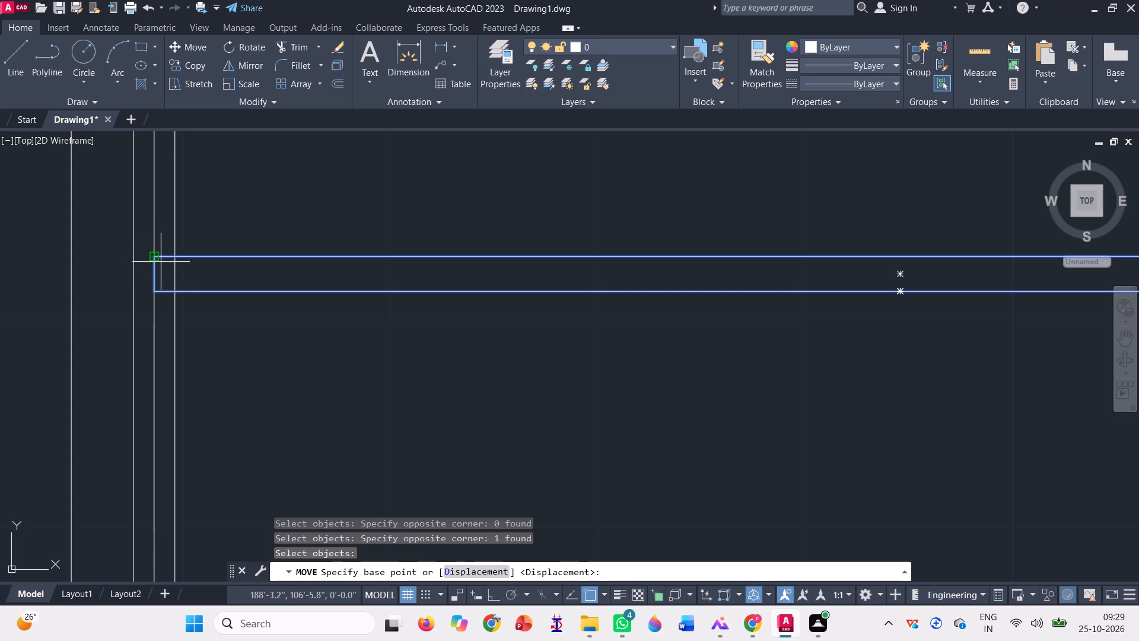
left_click(151, 275)
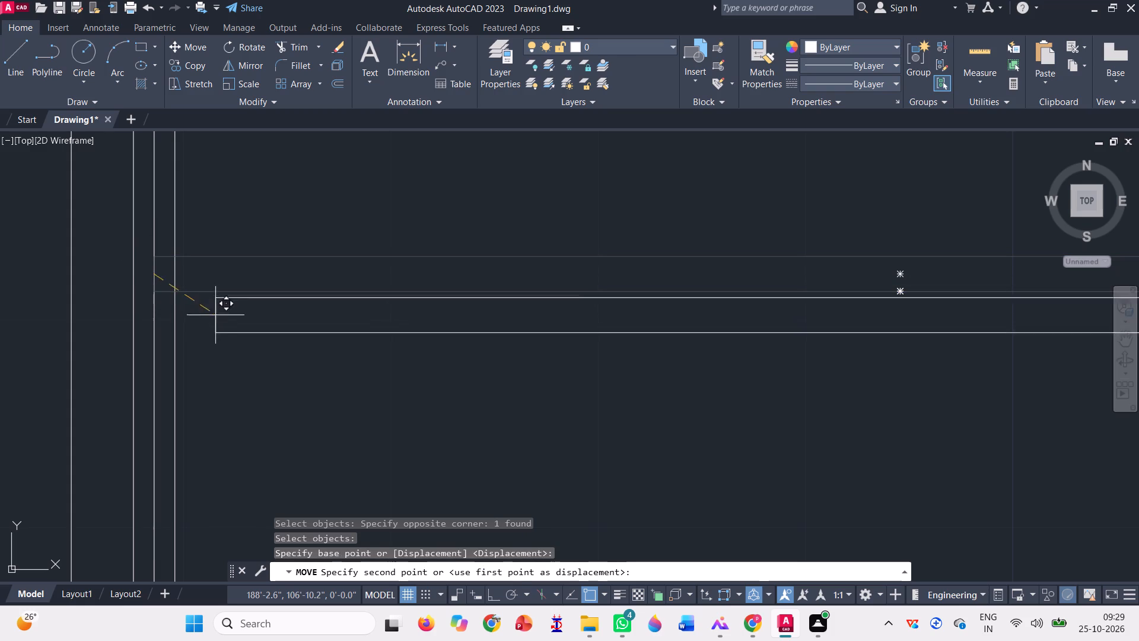
left_click(154, 290)
scroll(158, 315, "down", 5)
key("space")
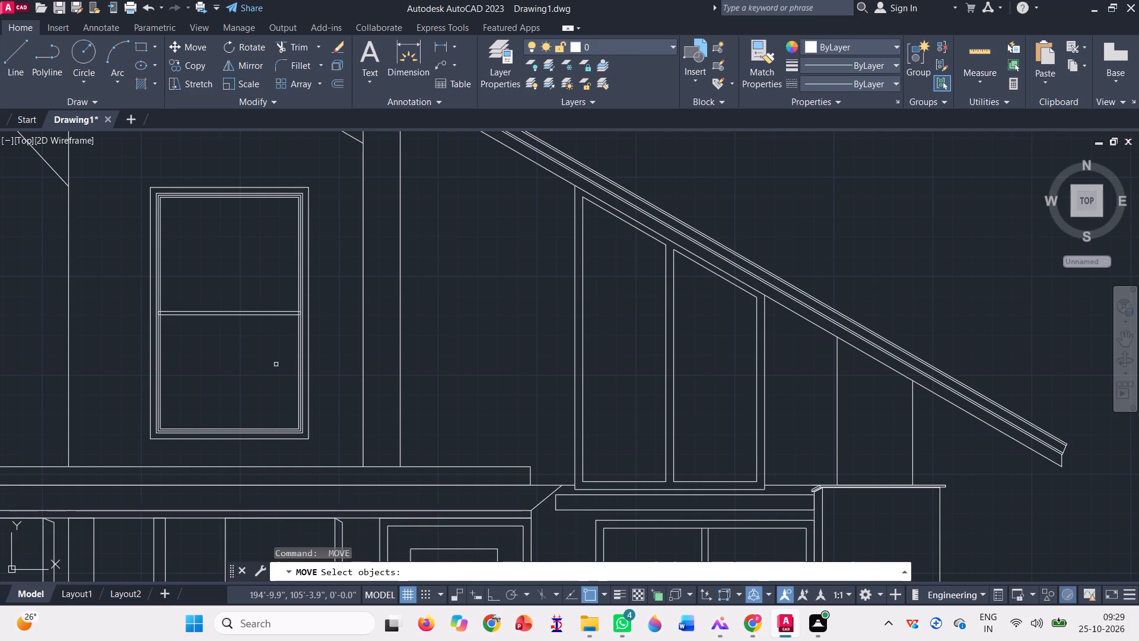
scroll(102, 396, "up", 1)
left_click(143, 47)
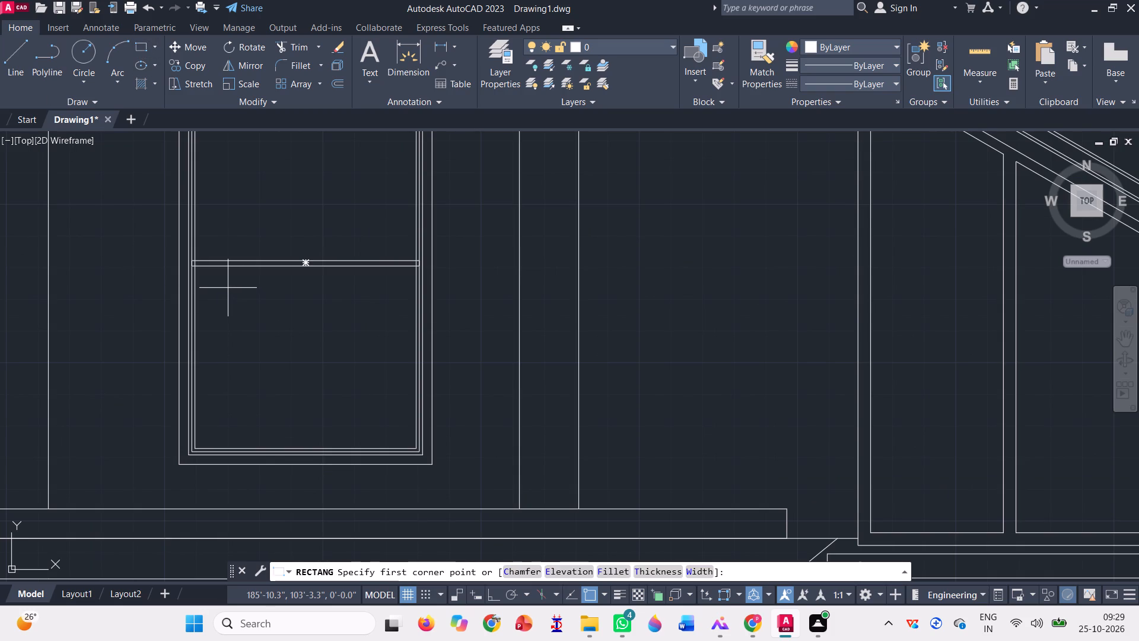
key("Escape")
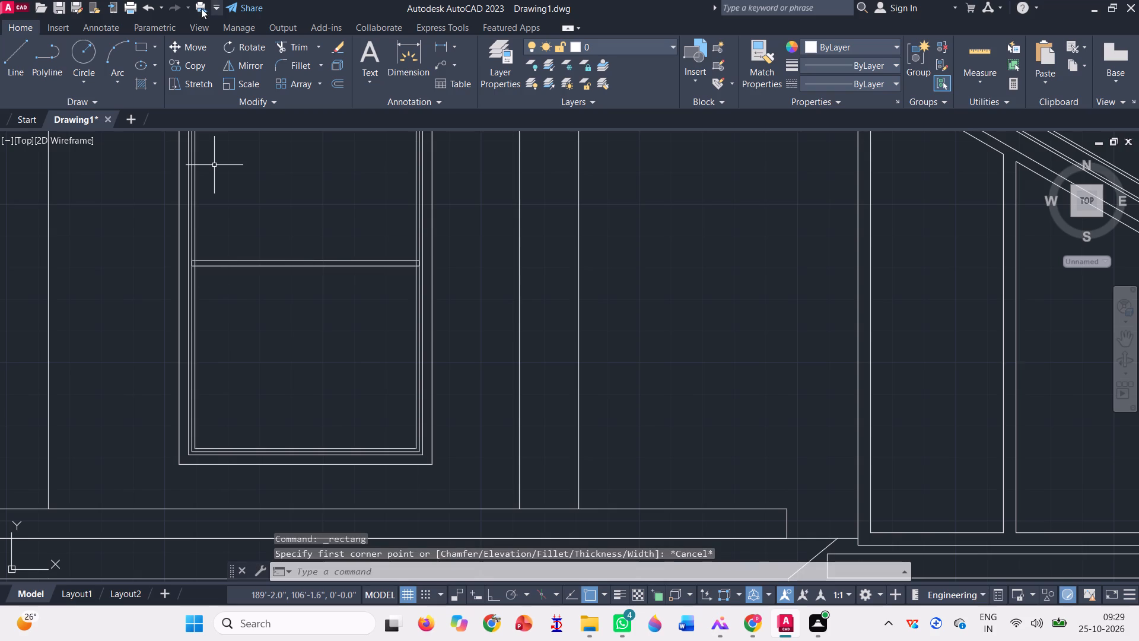
Offset the window's crossbar rectangle outward by 1".
left_click(336, 78)
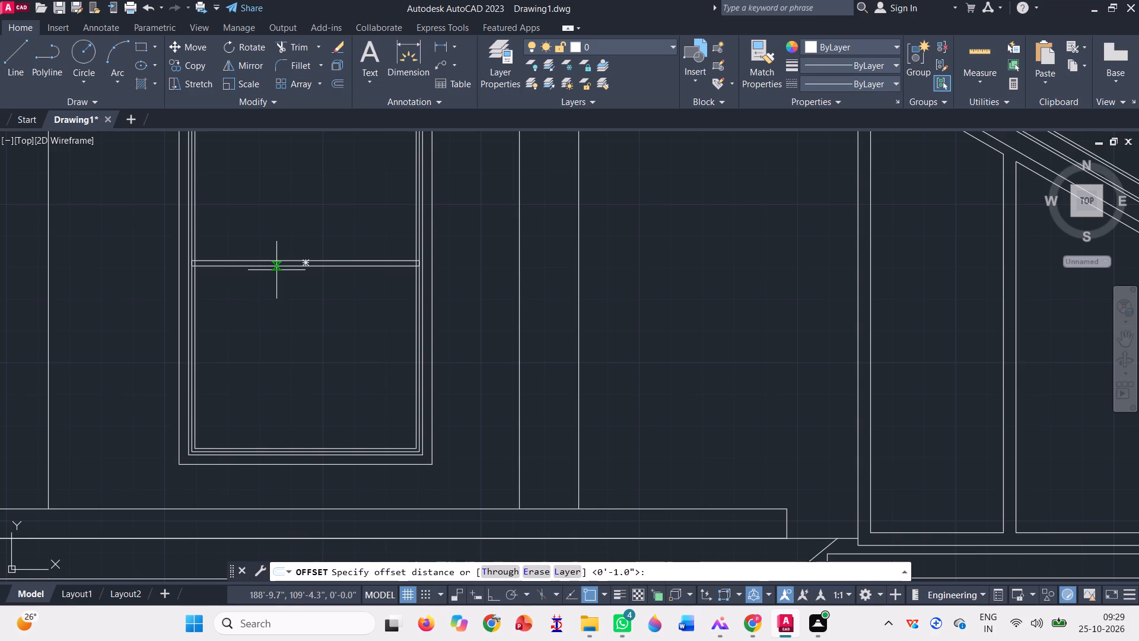
key("space")
scroll(276, 268, "up", 1)
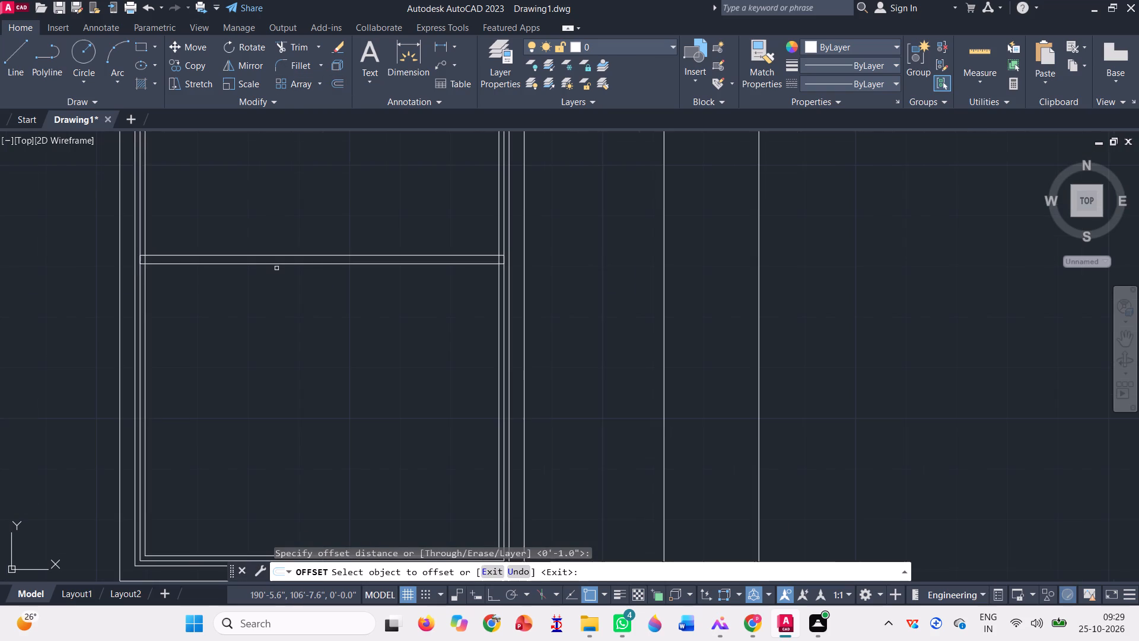
left_click(257, 263)
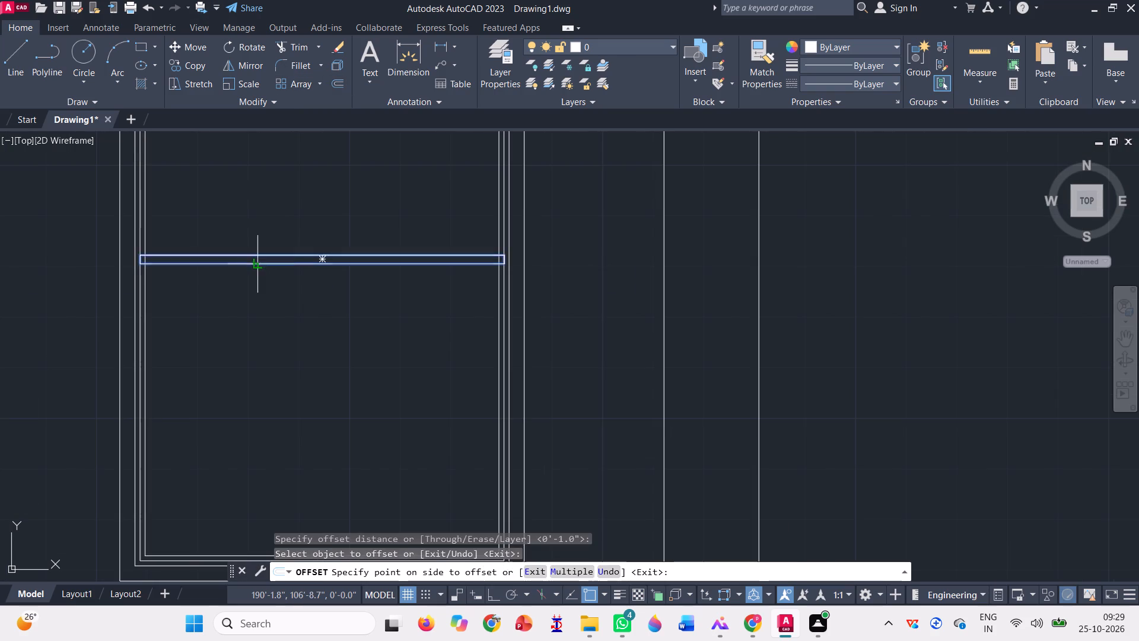
left_click(250, 312)
Trim away the left end and upper edge of the crossbar's outer offset rectangle at the window frame.
left_click(287, 43)
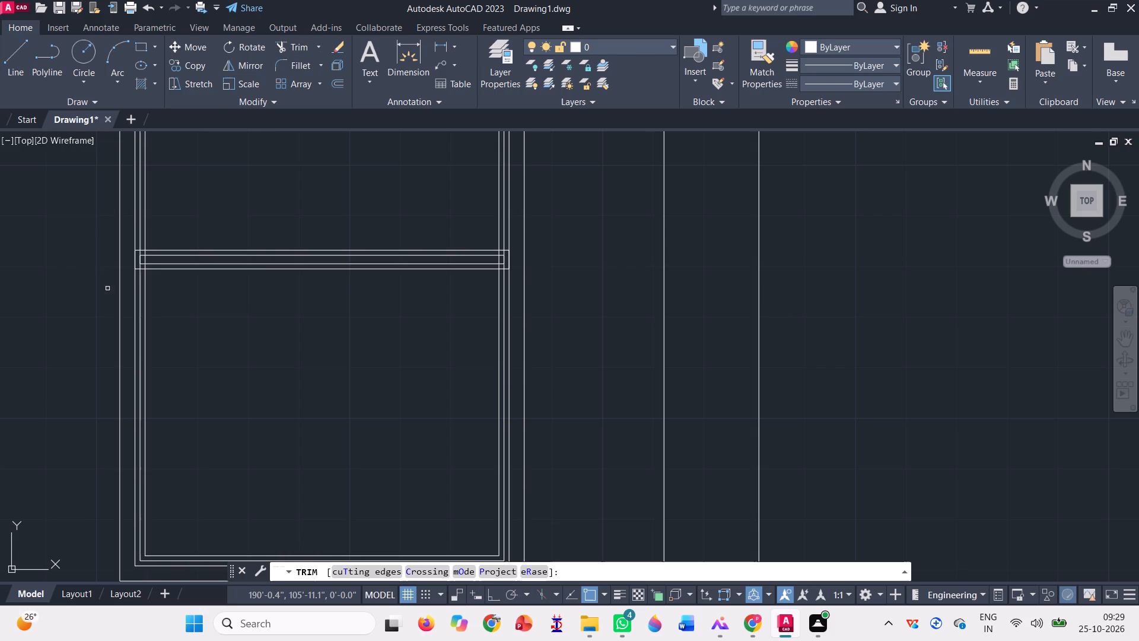
scroll(163, 249, "up", 4)
scroll(332, 293, "down", 2)
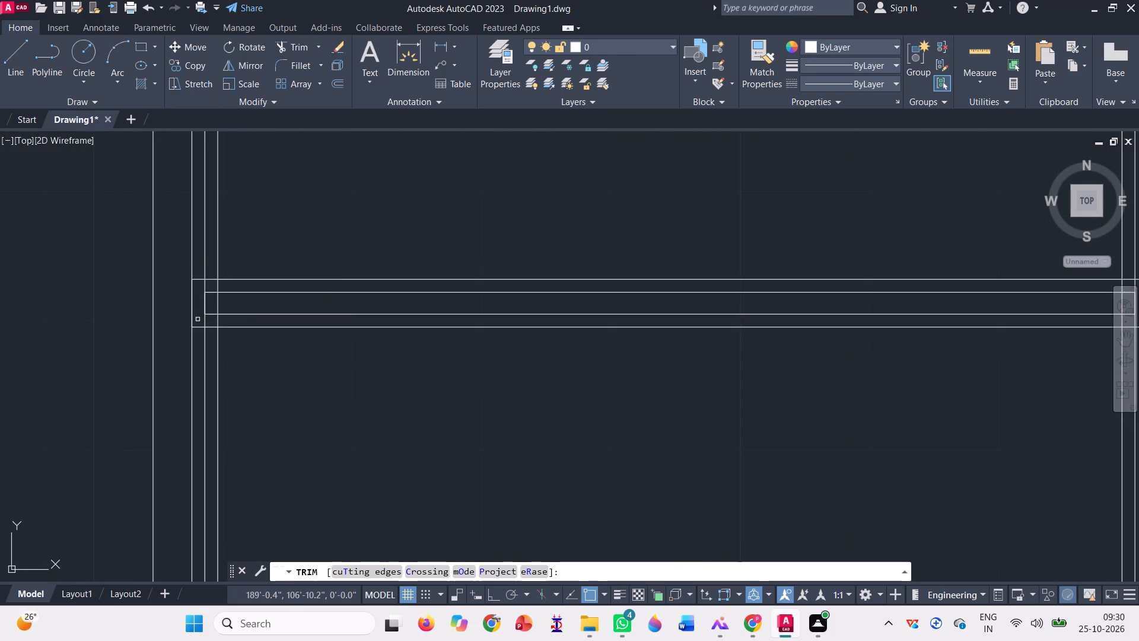
scroll(196, 318, "up", 4)
scroll(199, 321, "down", 2)
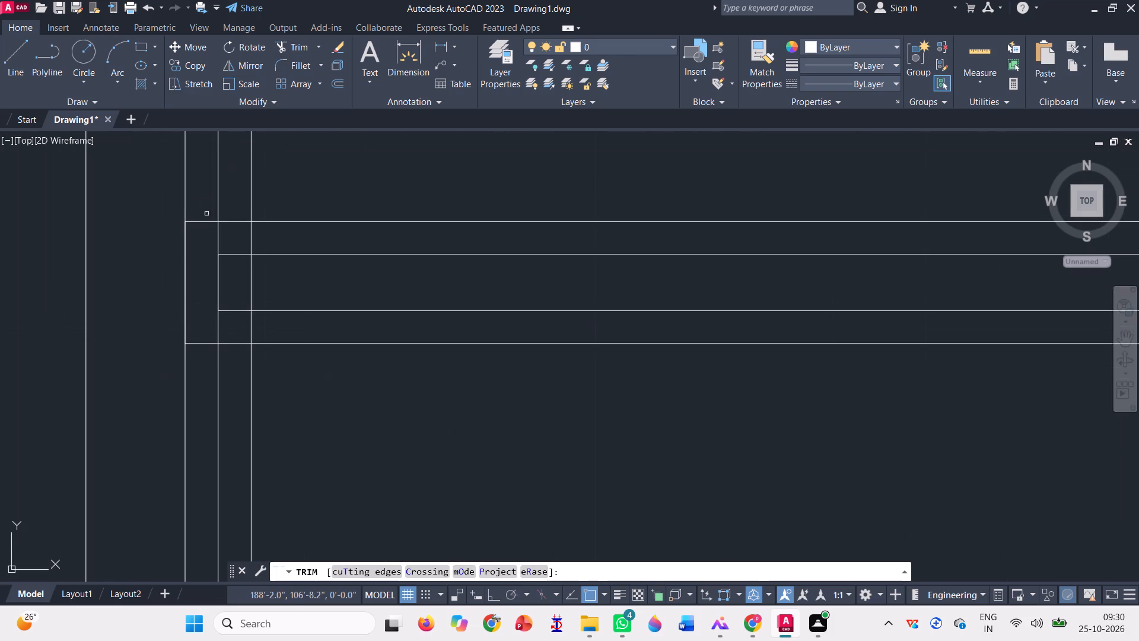
left_click(200, 208)
left_click(199, 369)
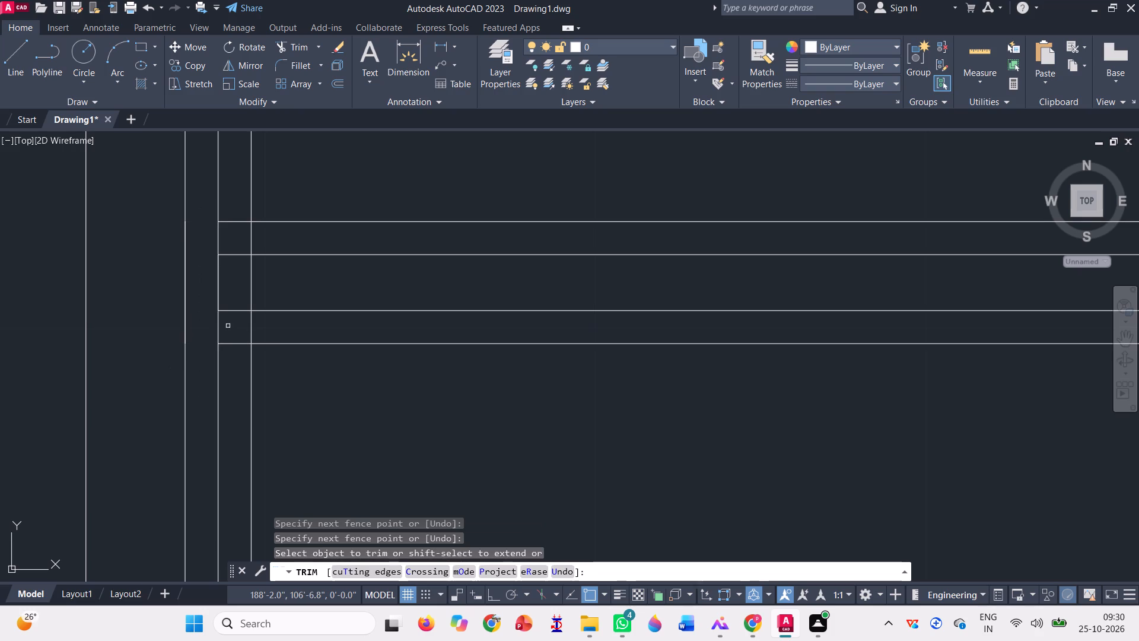
left_click(234, 211)
left_click(238, 226)
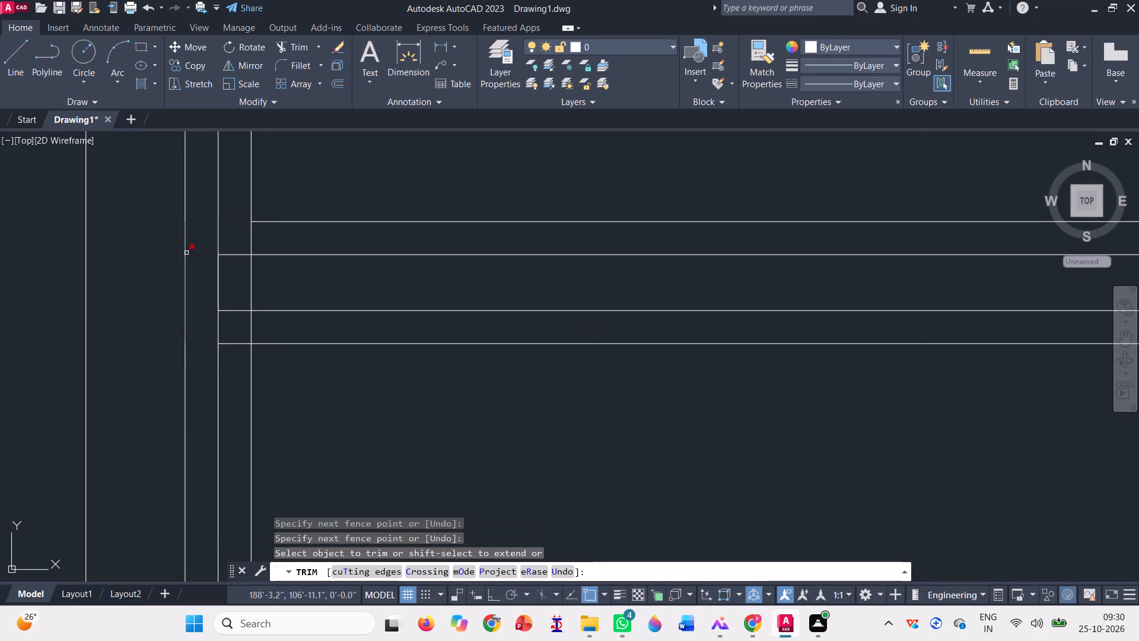
left_click(185, 252)
scroll(173, 313, "down", 2)
scroll(230, 283, "up", 1)
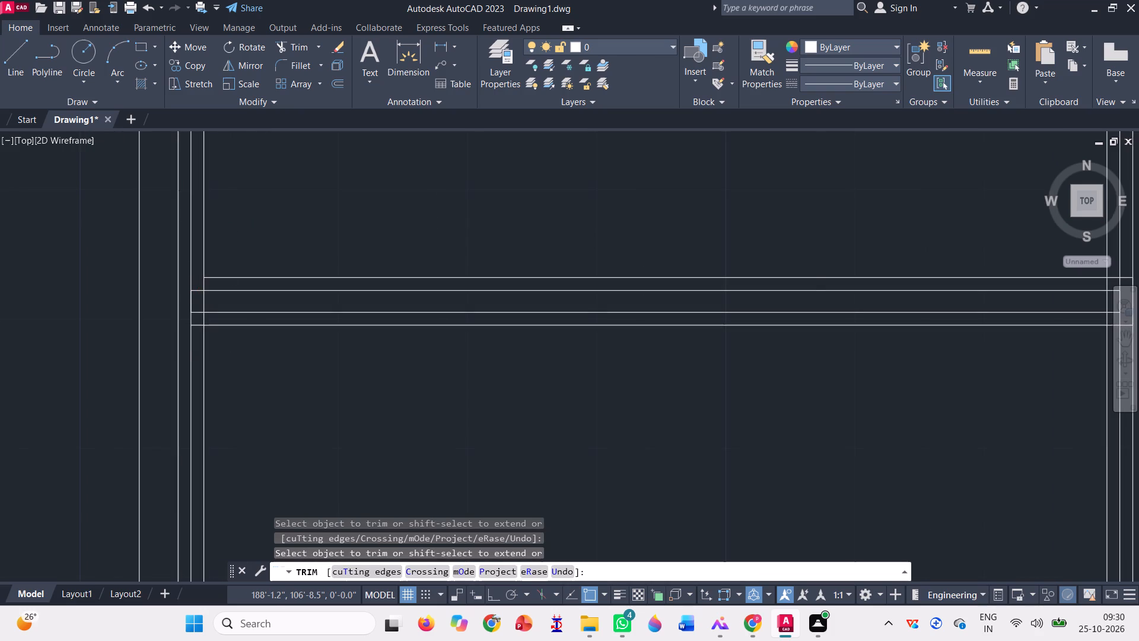
left_click(231, 284)
left_click(258, 222)
scroll(183, 344, "down", 2)
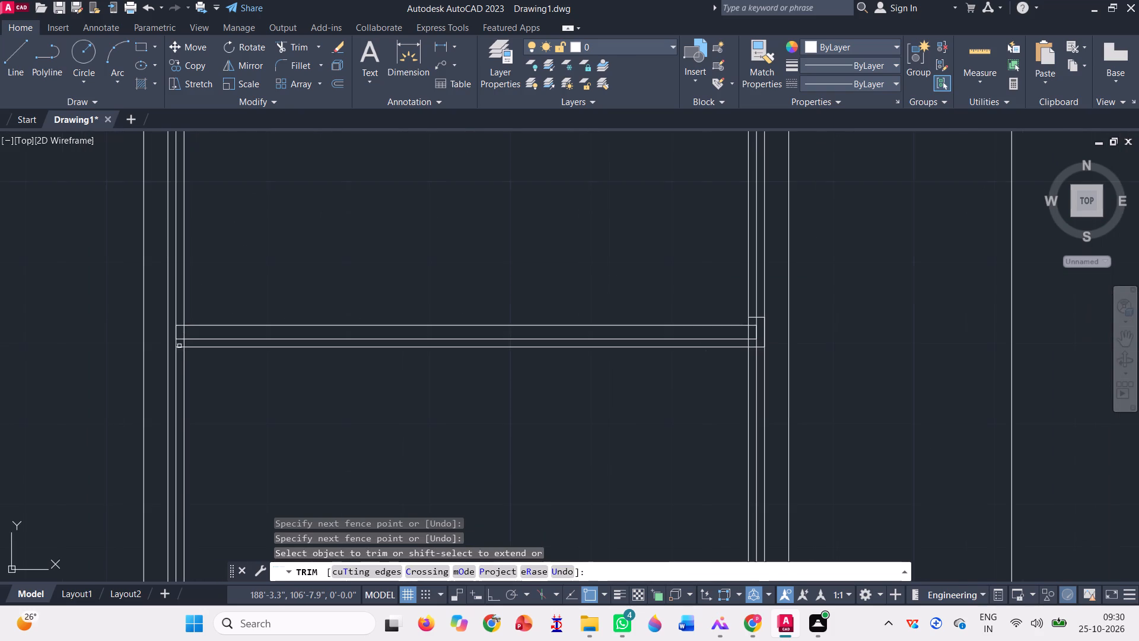
Trim the crossbar outline's remaining pieces overlapping the right side of the window frame, above and outside the crossbar's end.
scroll(758, 325, "up", 3)
left_click(776, 447)
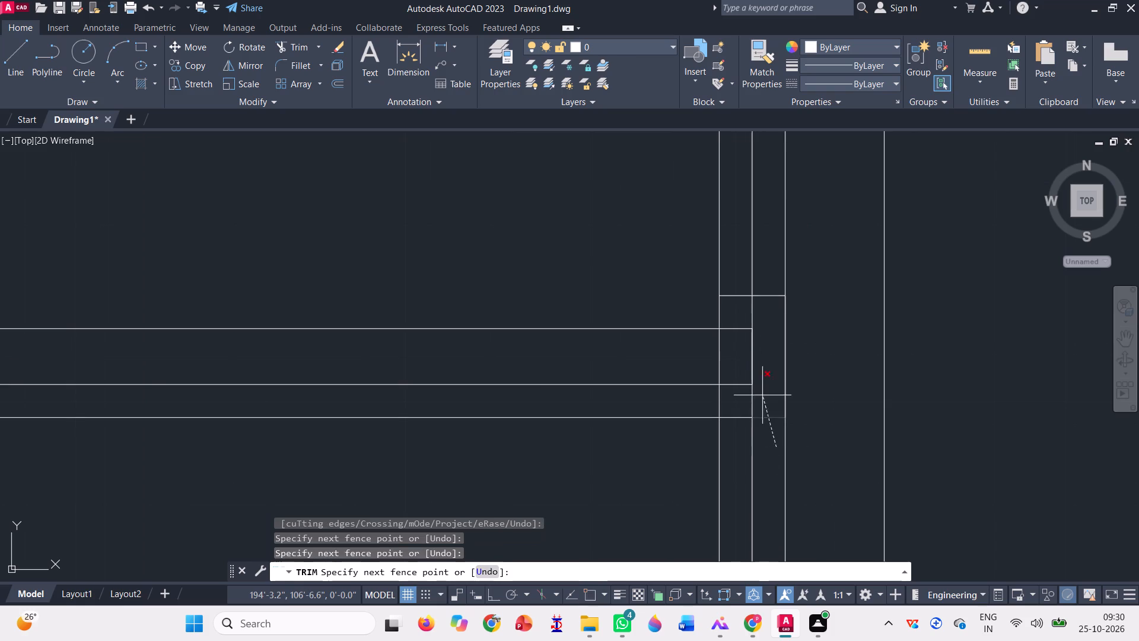
left_click(775, 281)
left_click(739, 304)
left_click(733, 268)
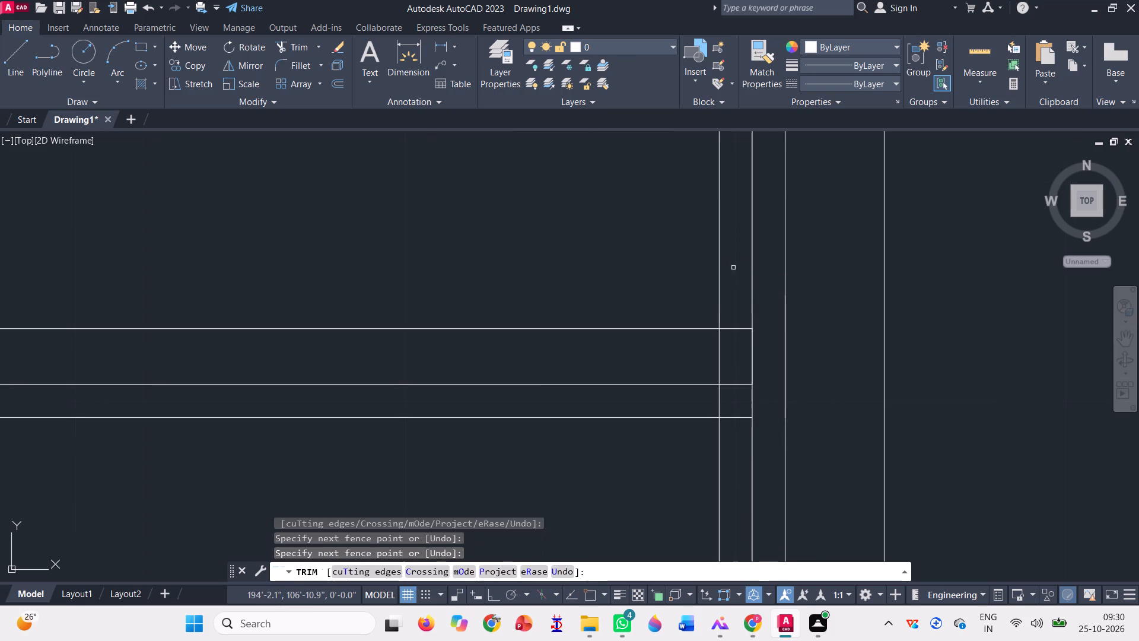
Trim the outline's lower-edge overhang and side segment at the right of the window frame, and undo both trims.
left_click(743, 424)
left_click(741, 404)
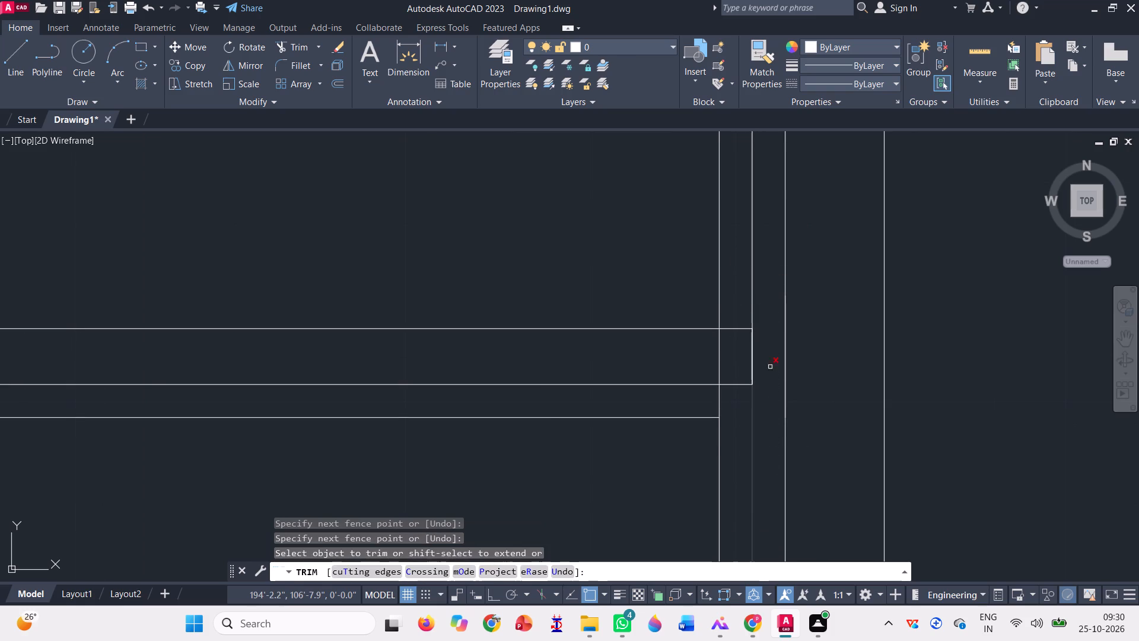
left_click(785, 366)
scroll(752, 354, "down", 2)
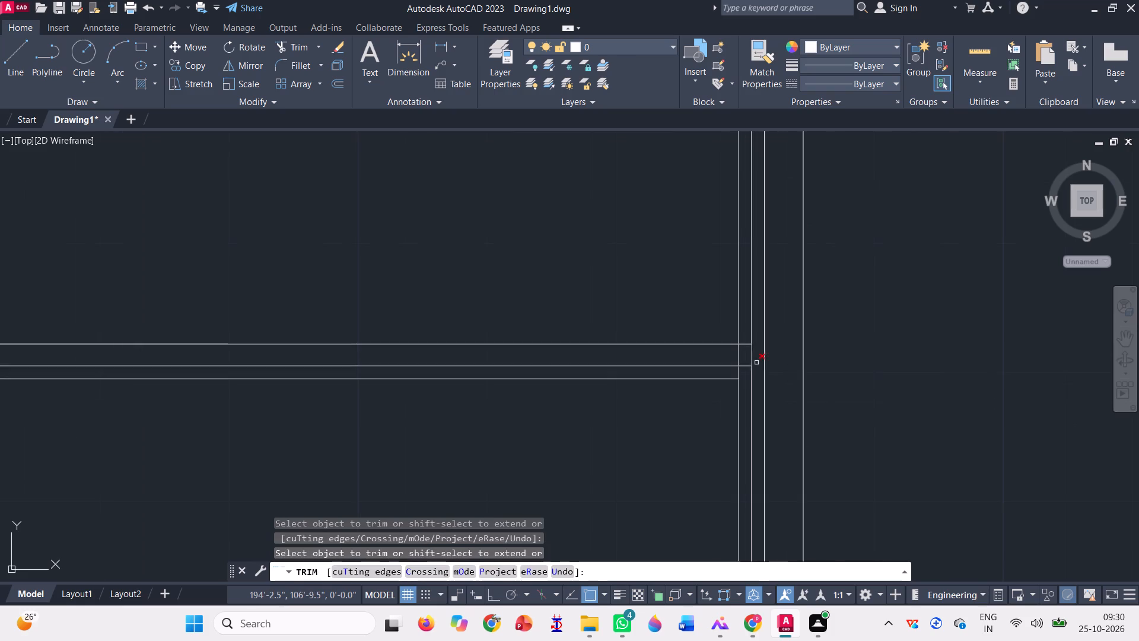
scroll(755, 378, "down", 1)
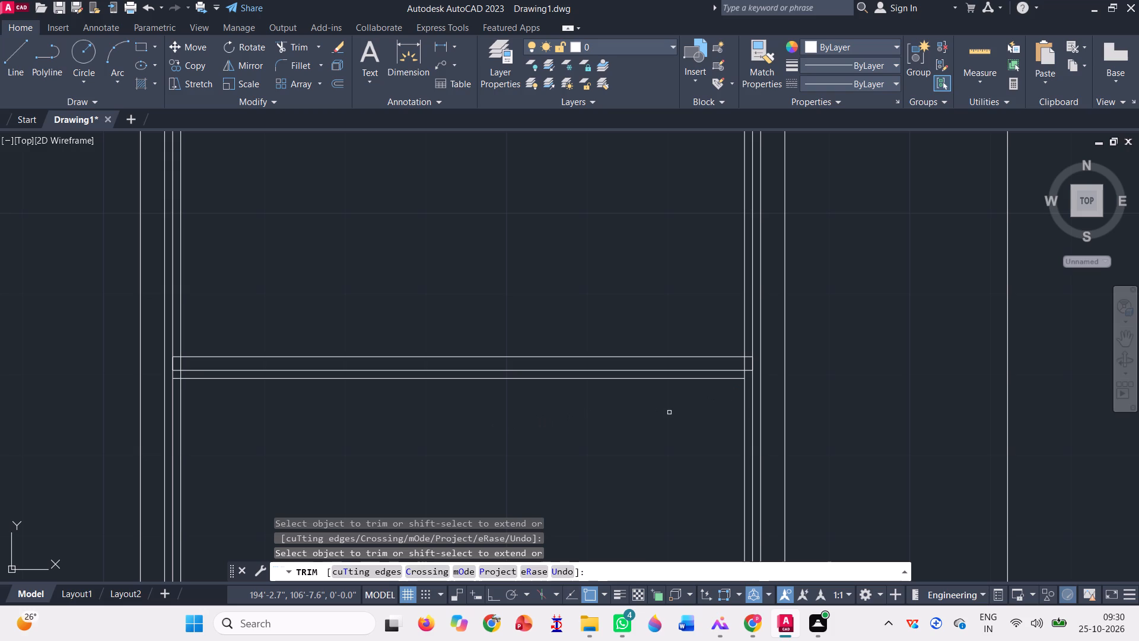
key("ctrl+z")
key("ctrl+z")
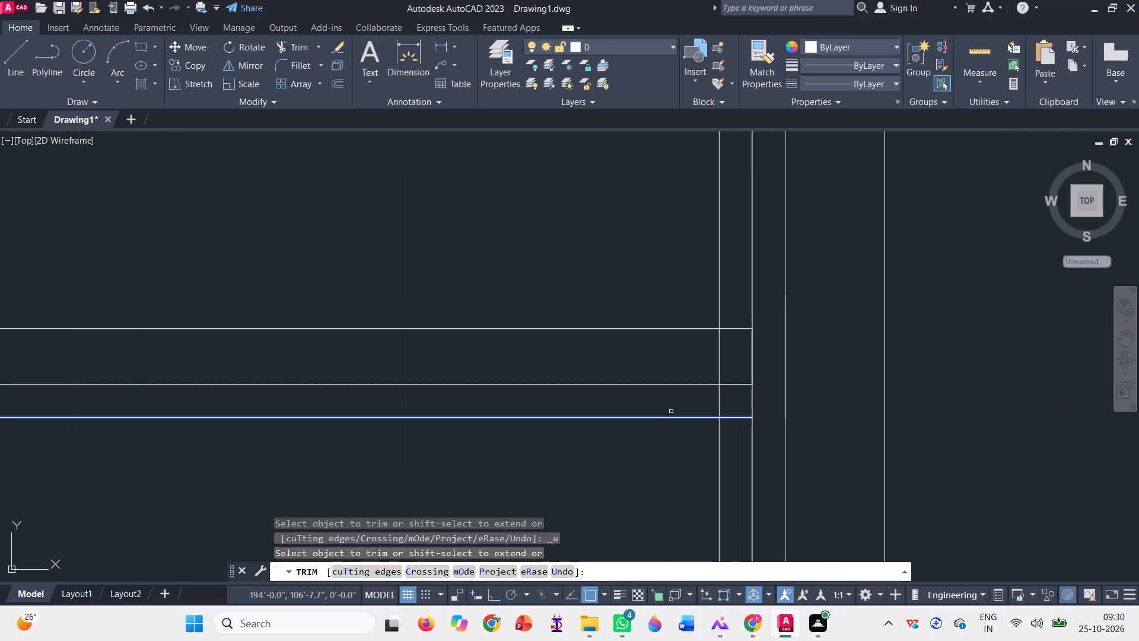
Trim the outline's right side segment, plus the inner frame line and lower-edge overhang where the crossbar meets the frame's left side.
left_click(785, 359)
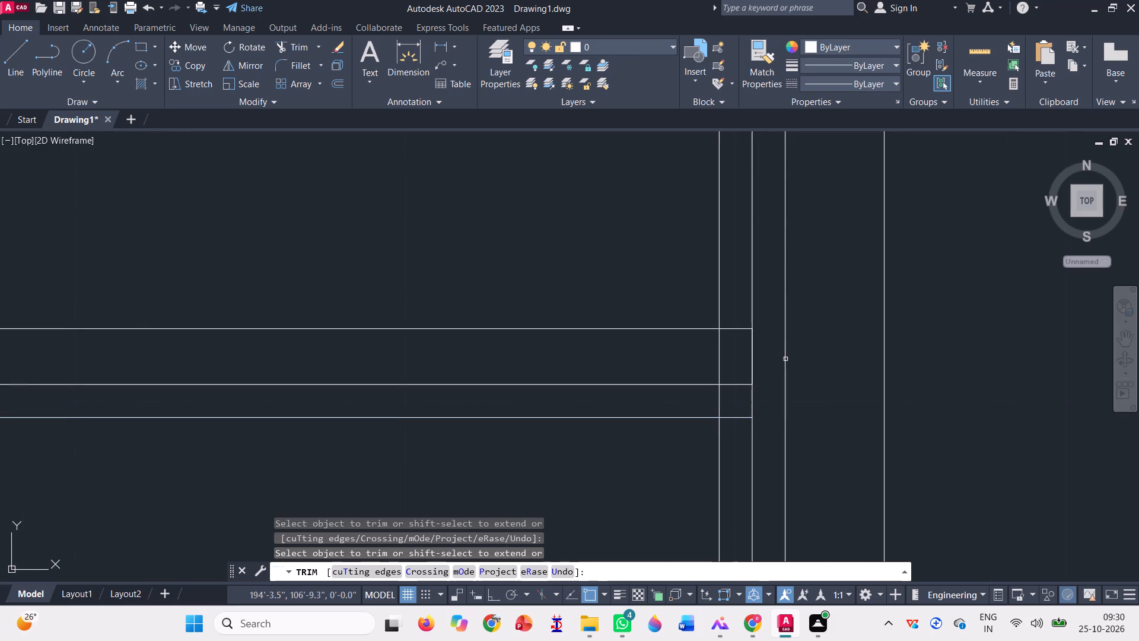
scroll(761, 328, "down", 3)
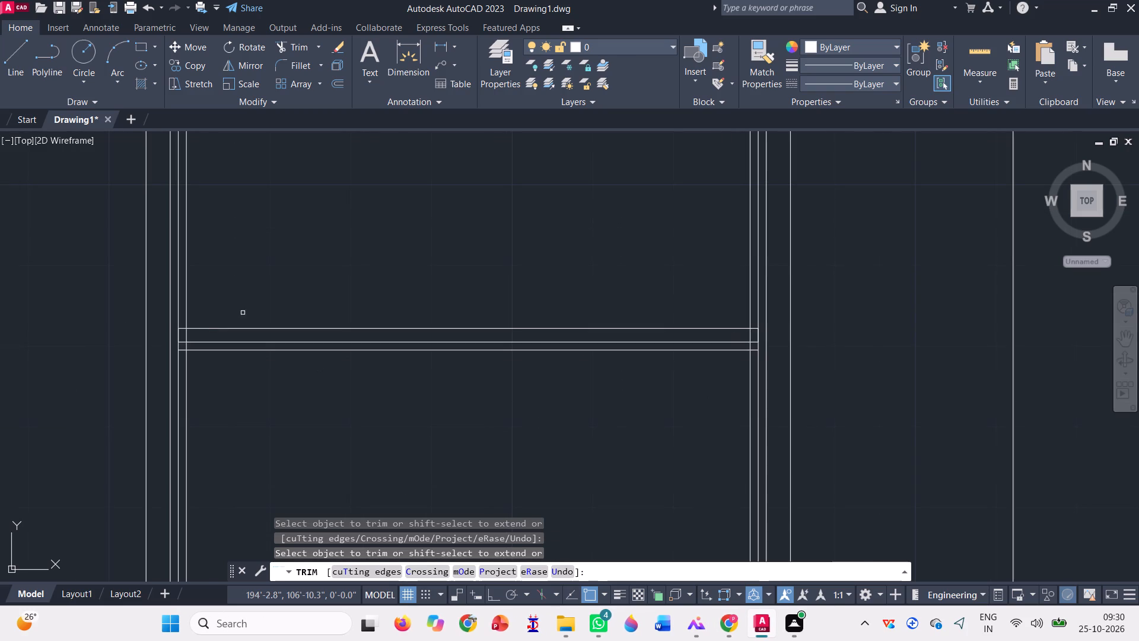
scroll(243, 313, "down", 1)
scroll(216, 335, "up", 4)
scroll(139, 342, "up", 3)
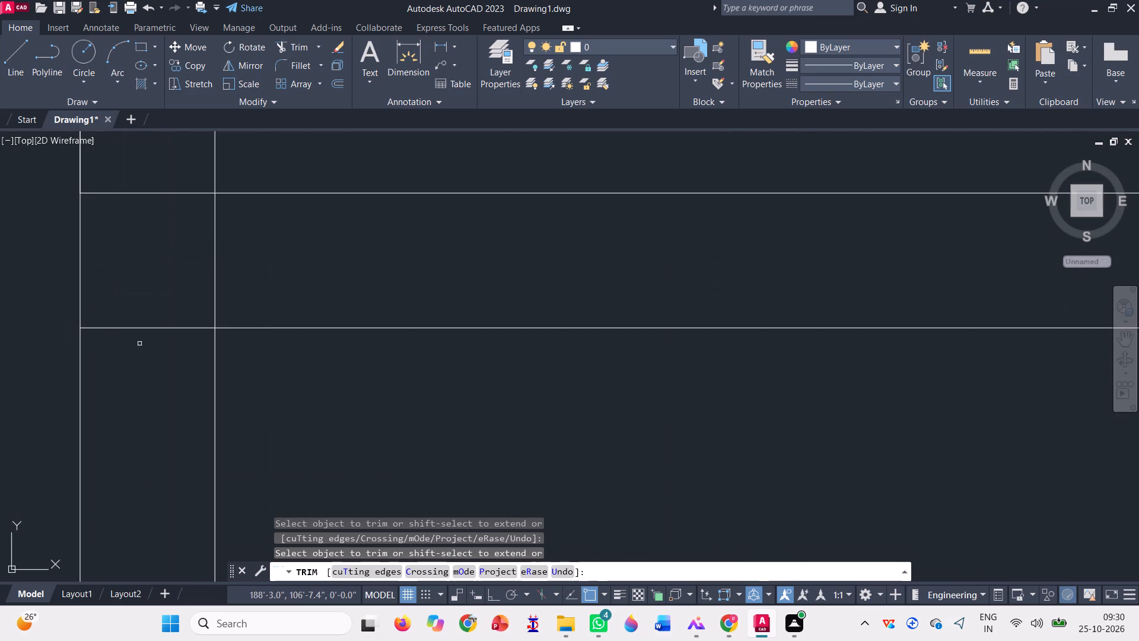
left_click(131, 373)
left_click(235, 226)
scroll(110, 340, "down", 3)
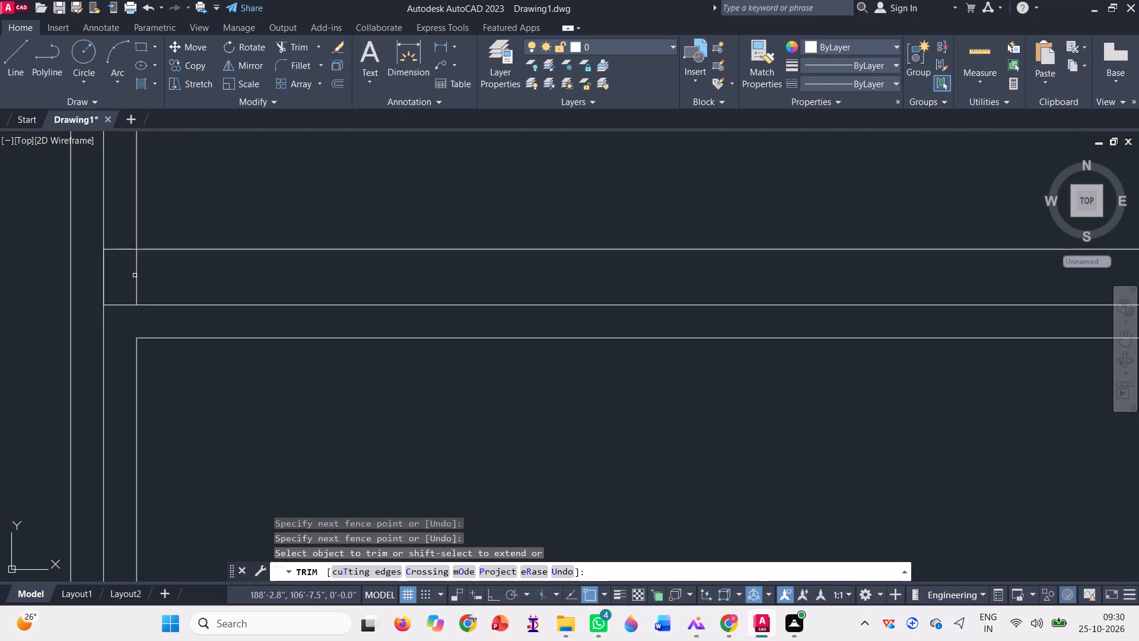
left_click(136, 269)
scroll(173, 346, "down", 2)
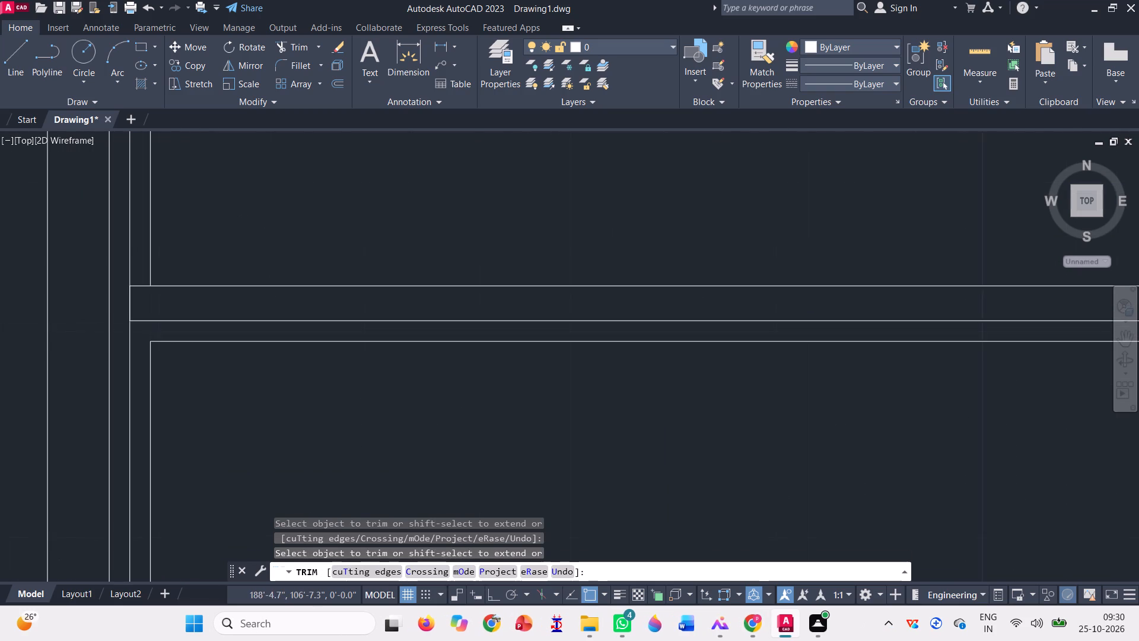
Trim the inner frame line and lower-edge overhang where the crossbar meets the frame's right side.
scroll(173, 346, "down", 1)
scroll(717, 332, "up", 2)
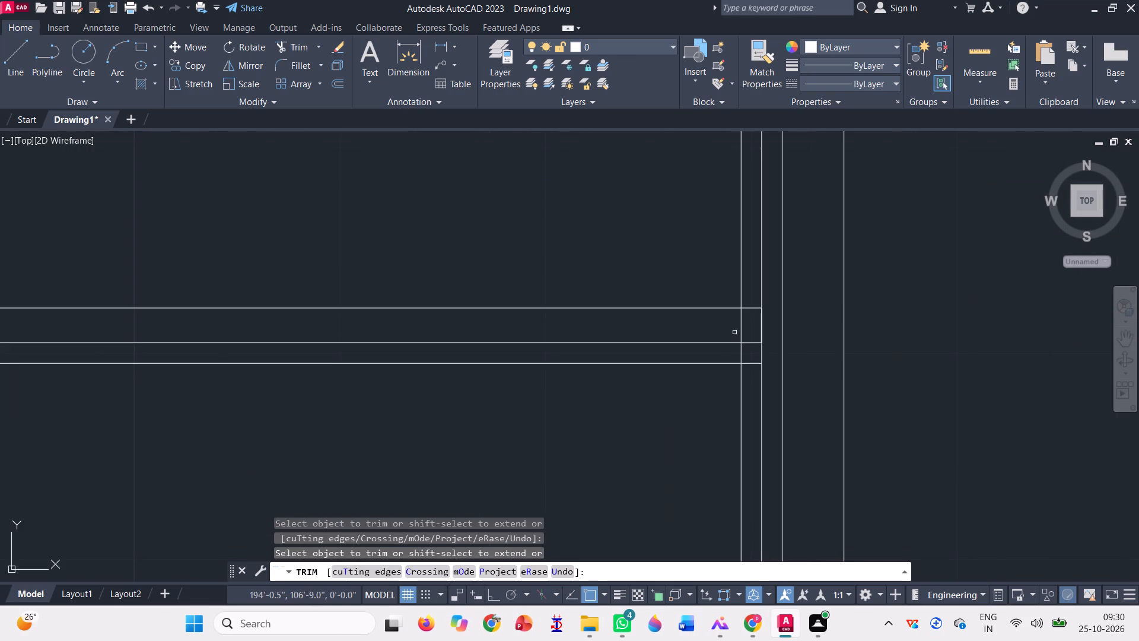
left_click(745, 325)
left_click(728, 318)
scroll(756, 364, "up", 2)
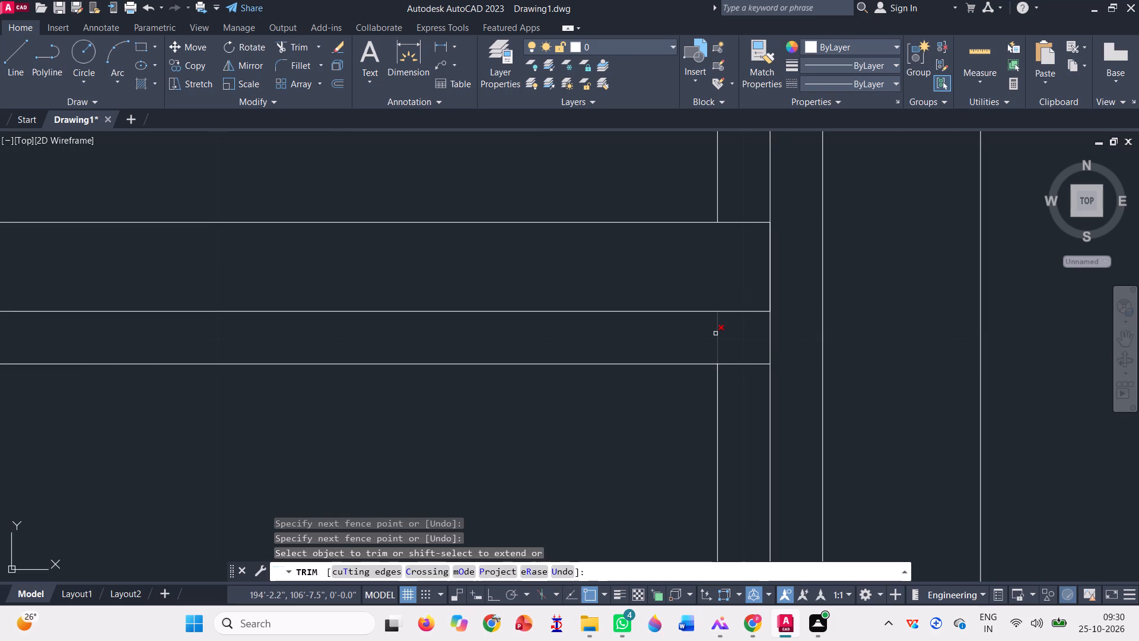
left_click(715, 334)
left_click(749, 369)
left_click(744, 342)
scroll(729, 374, "down", 2)
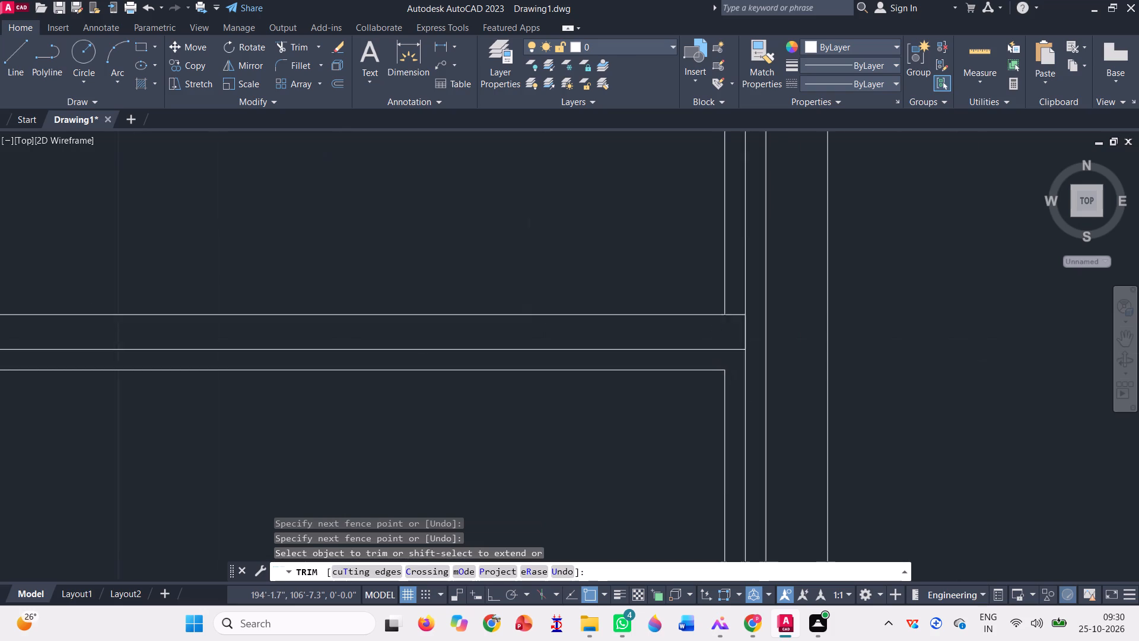
scroll(729, 374, "down", 1)
scroll(628, 318, "down", 2)
key("space")
Move the uppermost pitched roof down along its slope, using the top of the left wall line as base point.
scroll(374, 391, "down", 2)
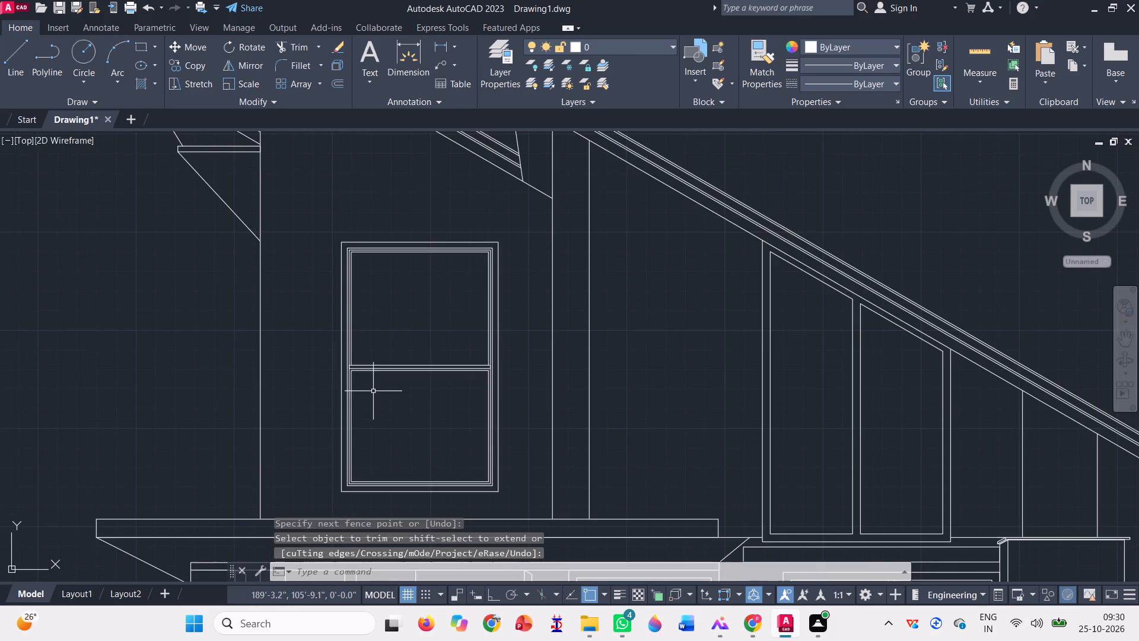
scroll(317, 356, "down", 1)
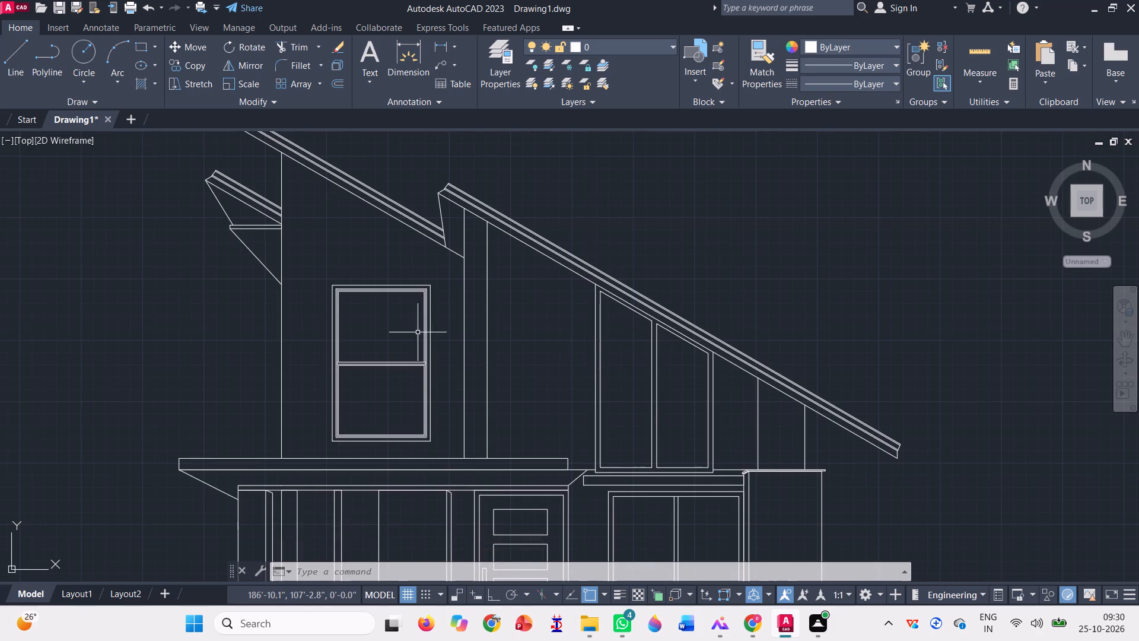
scroll(405, 327, "down", 1)
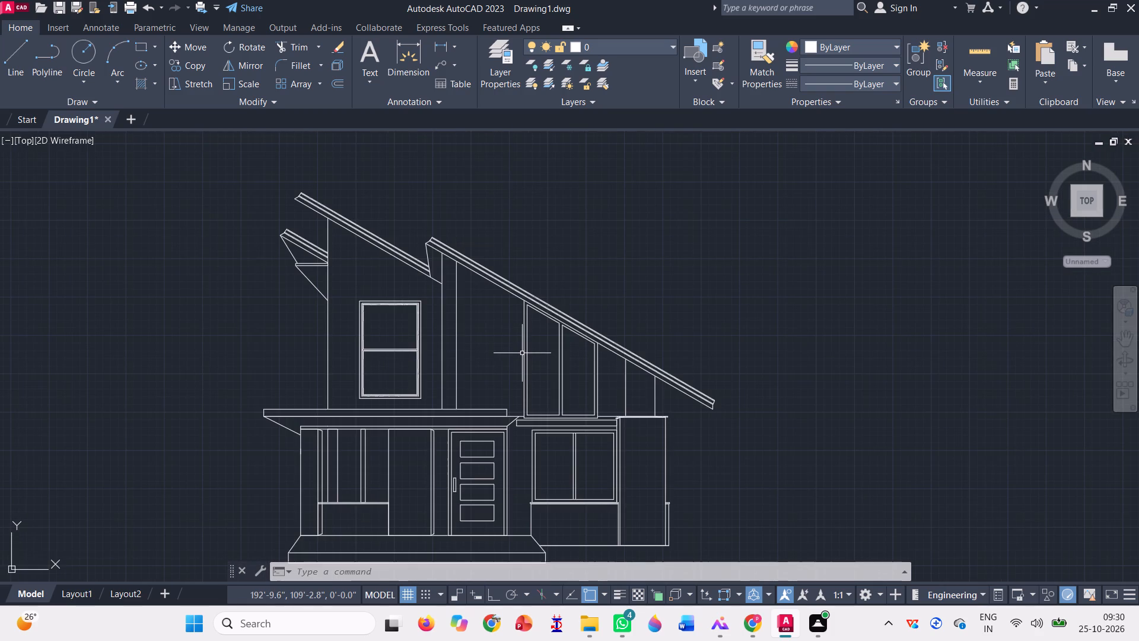
scroll(522, 353, "down", 1)
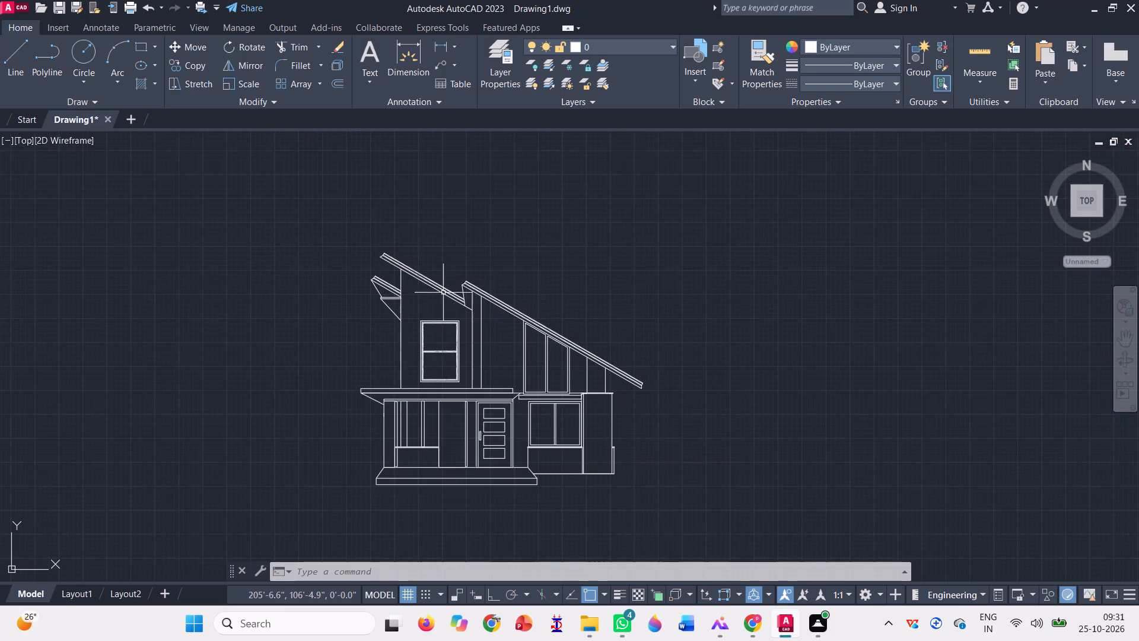
scroll(394, 255, "up", 2)
type("m")
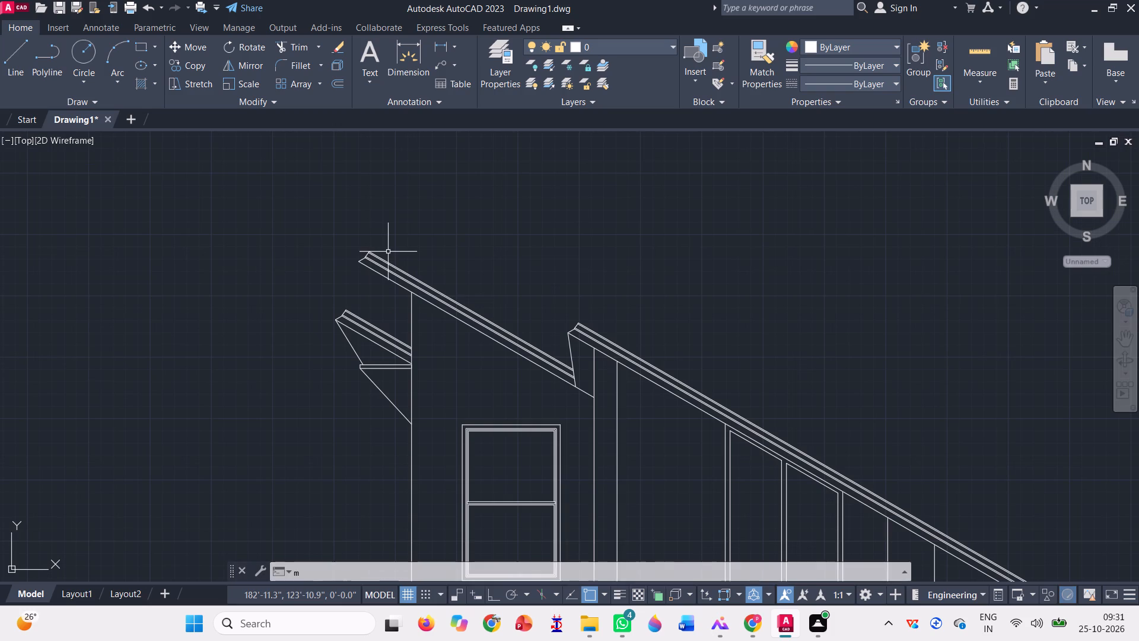
key("space")
scroll(367, 262, "up", 3)
left_click(417, 347)
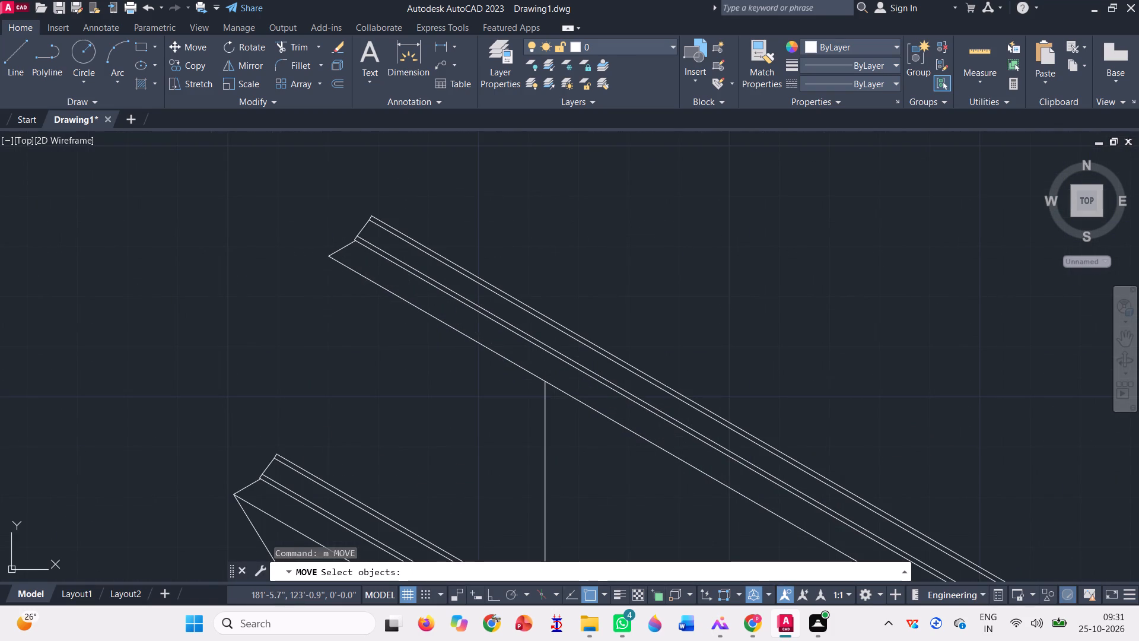
left_click(280, 154)
key("space")
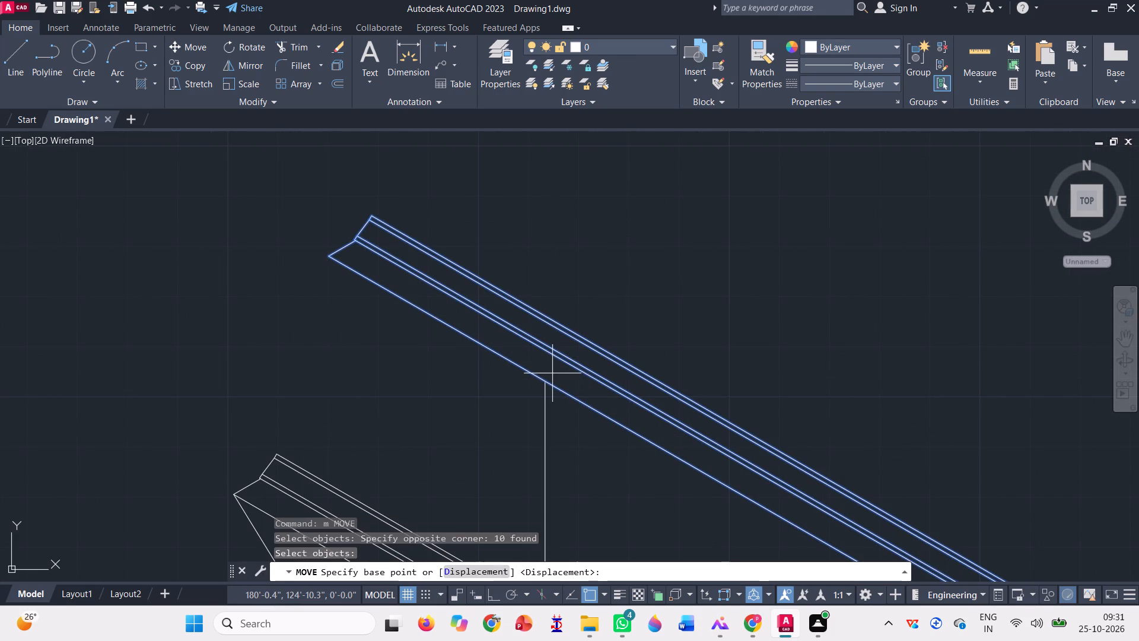
left_click(548, 382)
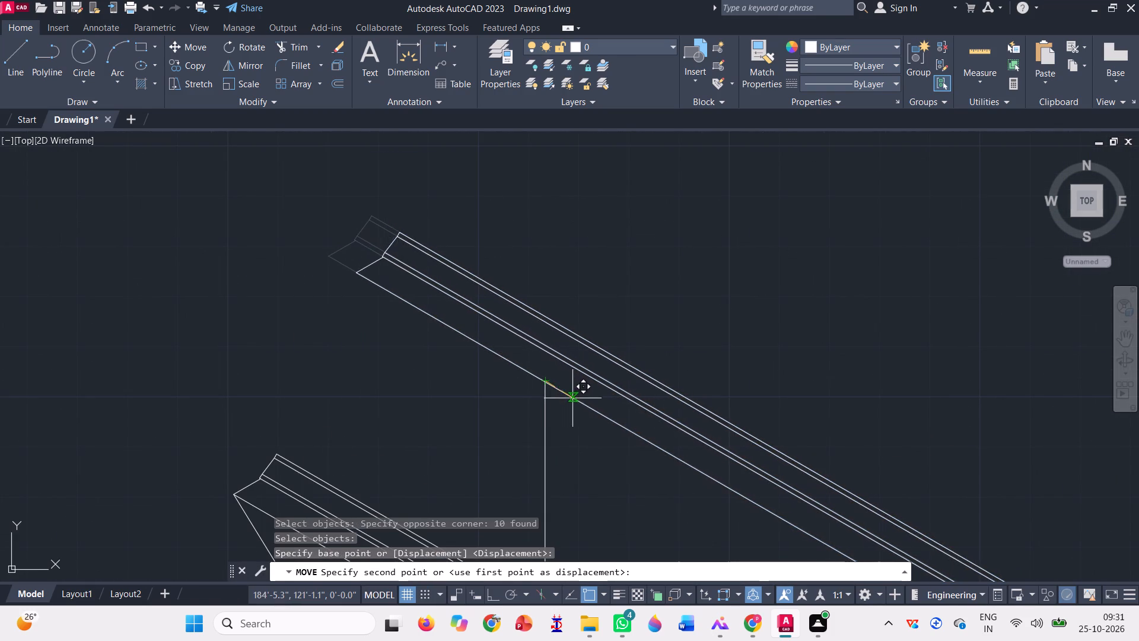
left_click(616, 420)
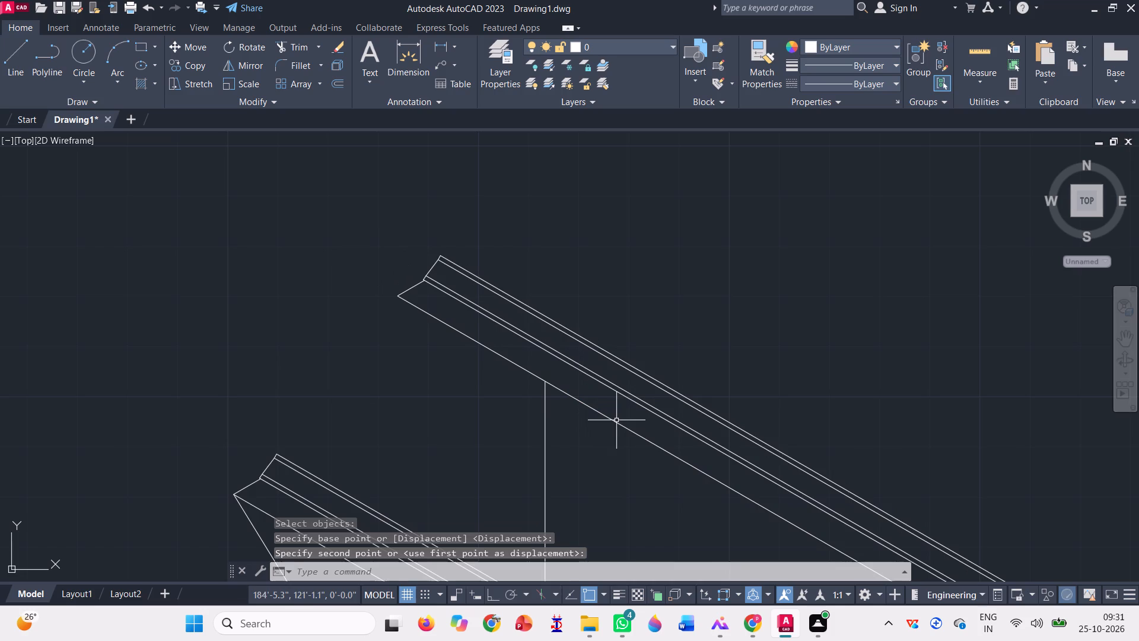
Trim the uppermost roof's lower-end lines where they extend past the slanted end line of the adjacent main roof.
scroll(418, 302, "down", 2)
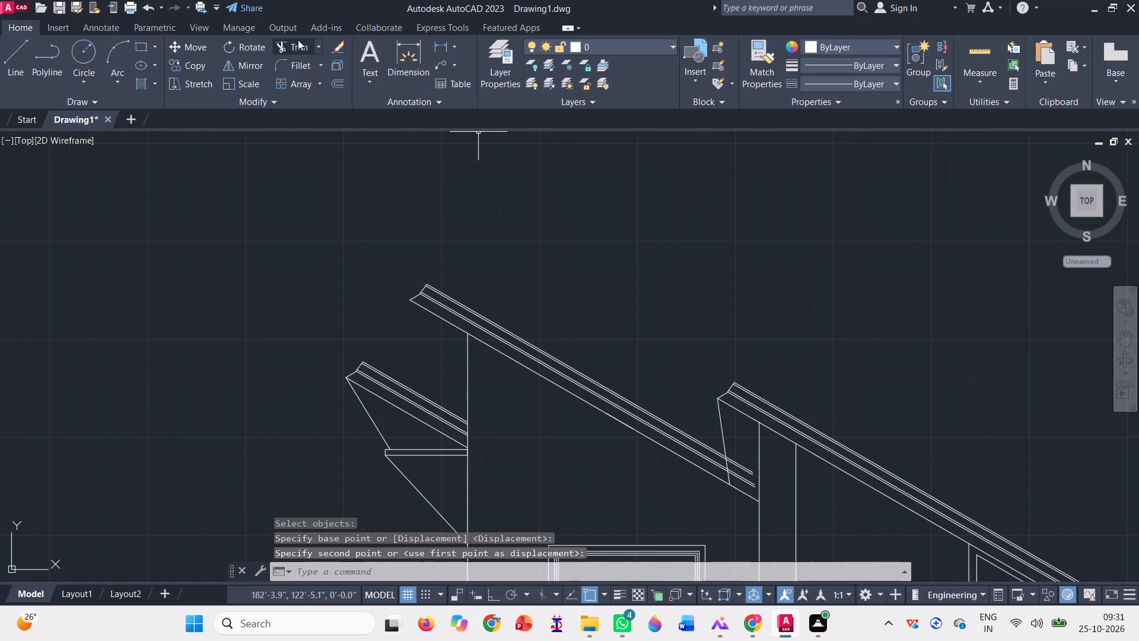
left_click(293, 40)
scroll(744, 496, "up", 3)
left_click(737, 509)
left_click(744, 337)
scroll(703, 429, "down", 3)
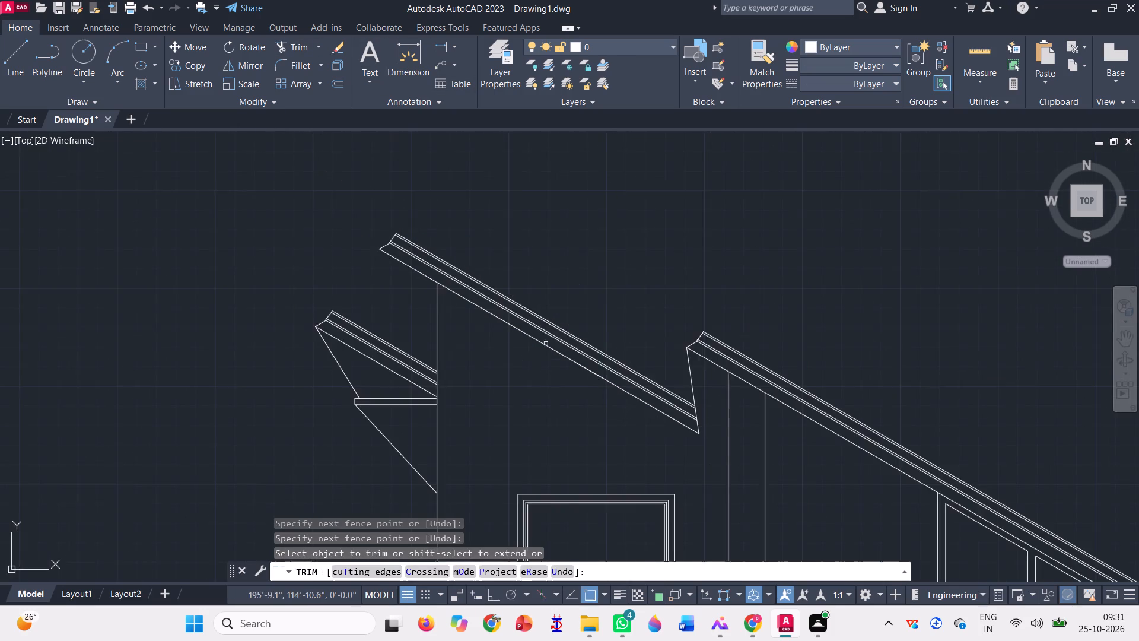
scroll(486, 304, "down", 1)
key("space")
Draw a slanted eave bracket line from the uppermost roof's upper-left end down to the left wall line.
key("l")
key("Return")
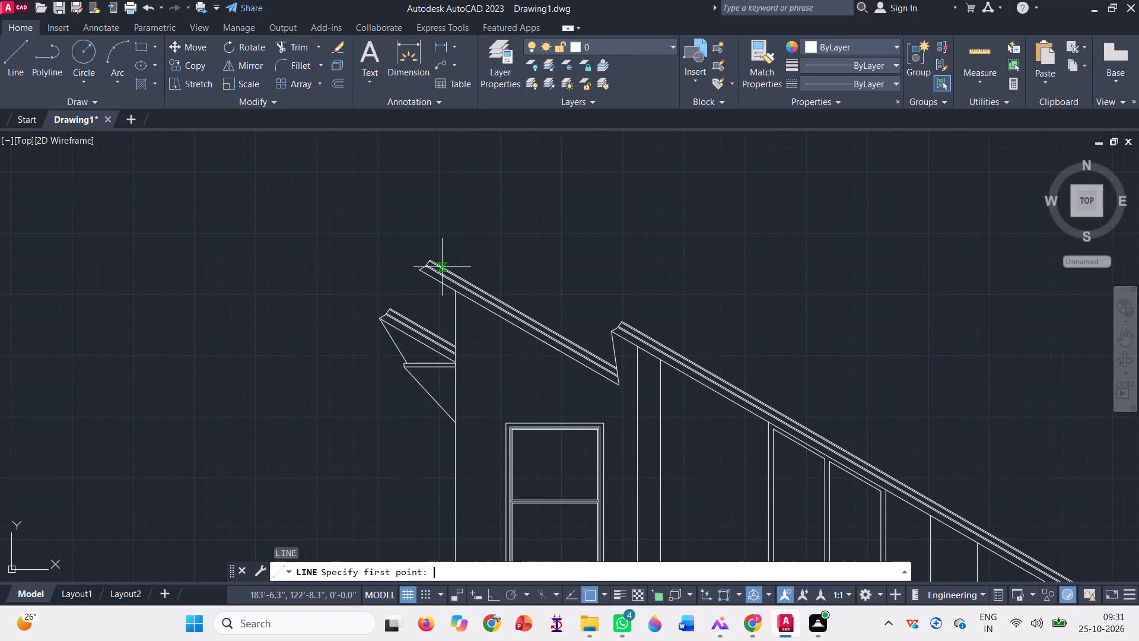
scroll(428, 274, "up", 2)
left_click(401, 265)
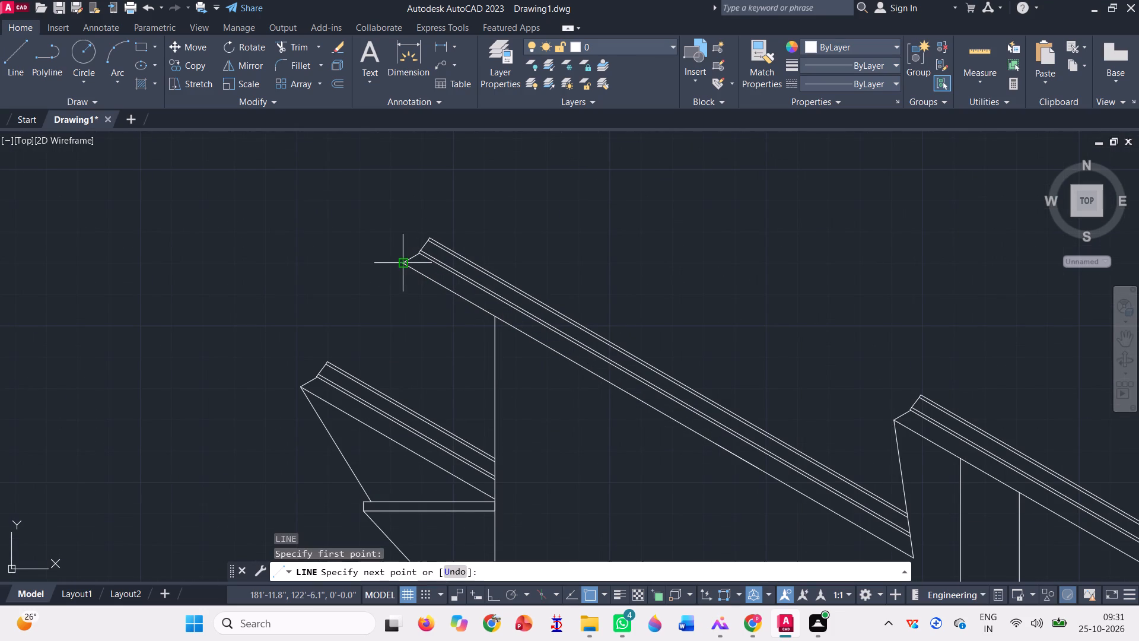
left_click(495, 352)
scroll(357, 303, "down", 2)
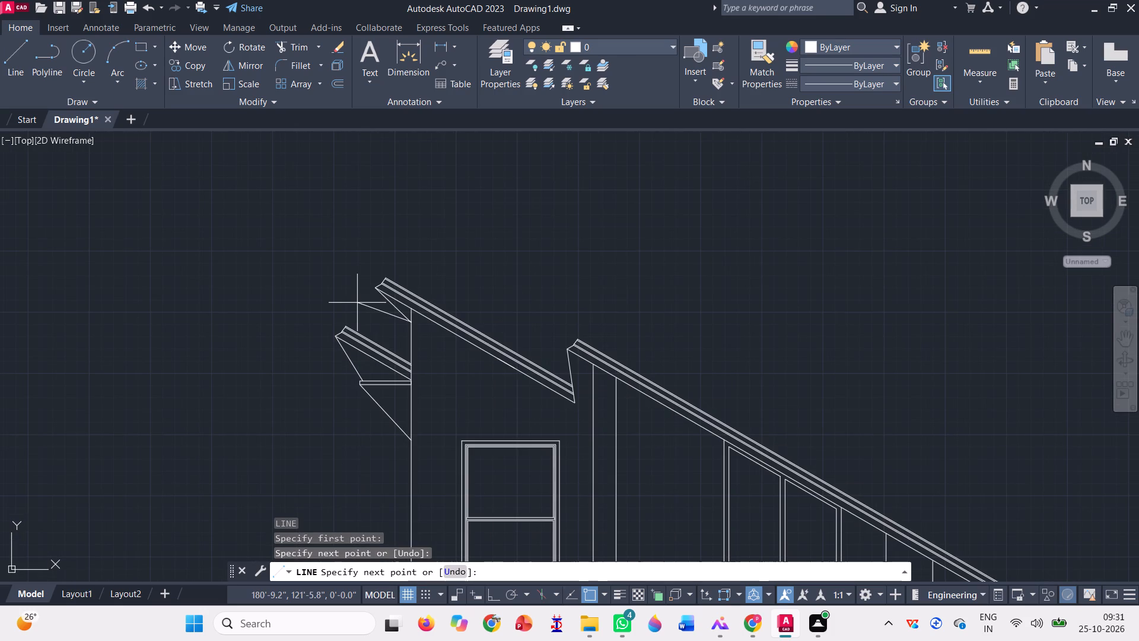
key("space")
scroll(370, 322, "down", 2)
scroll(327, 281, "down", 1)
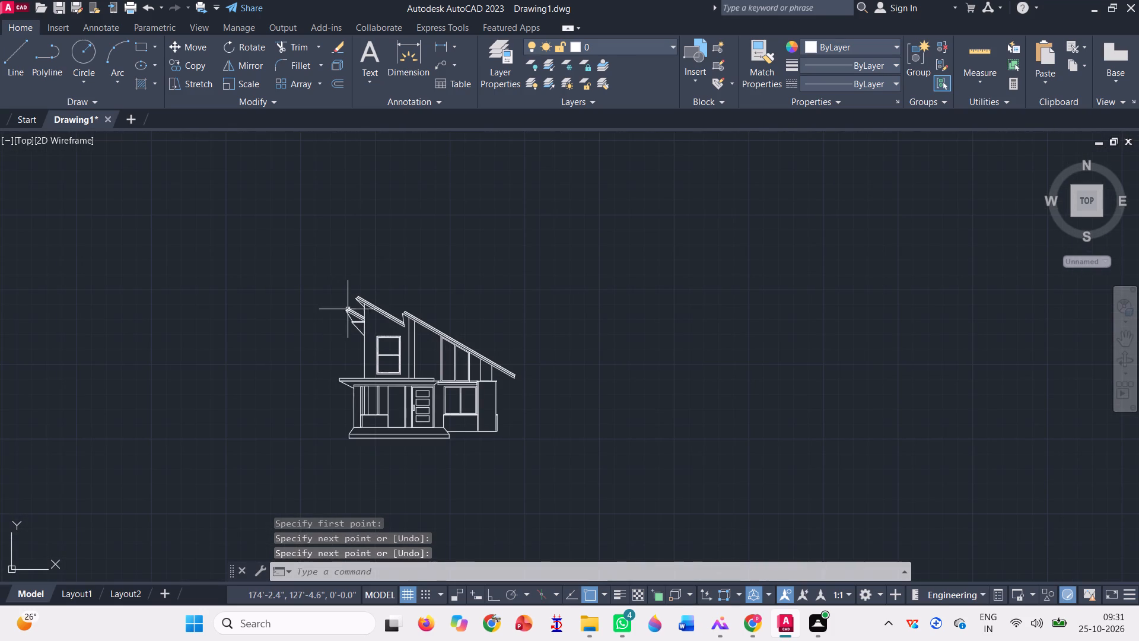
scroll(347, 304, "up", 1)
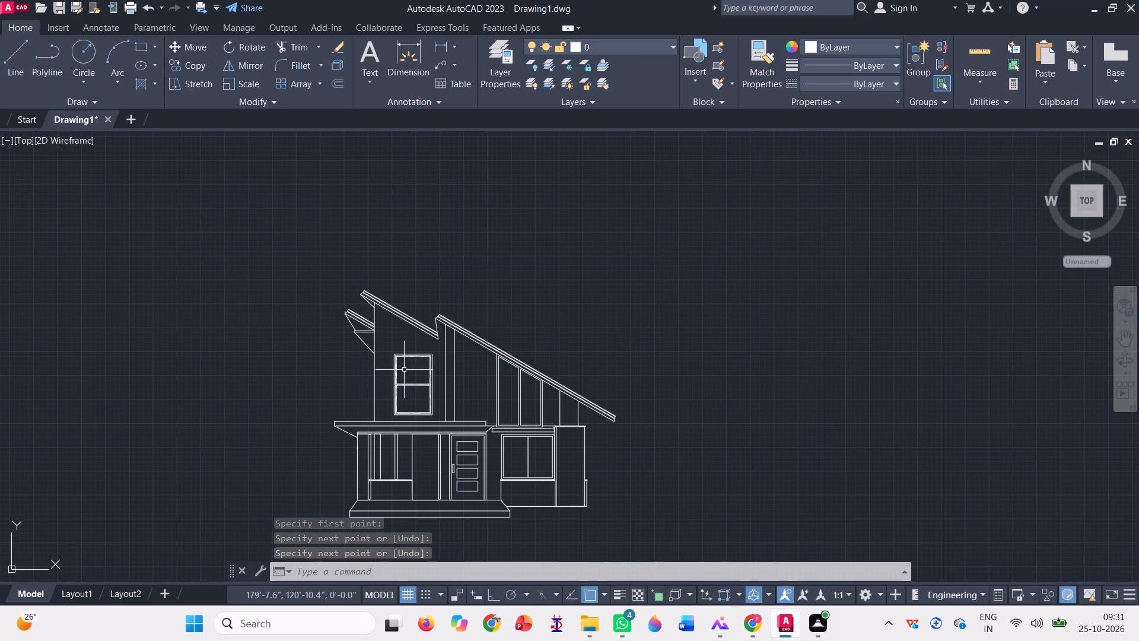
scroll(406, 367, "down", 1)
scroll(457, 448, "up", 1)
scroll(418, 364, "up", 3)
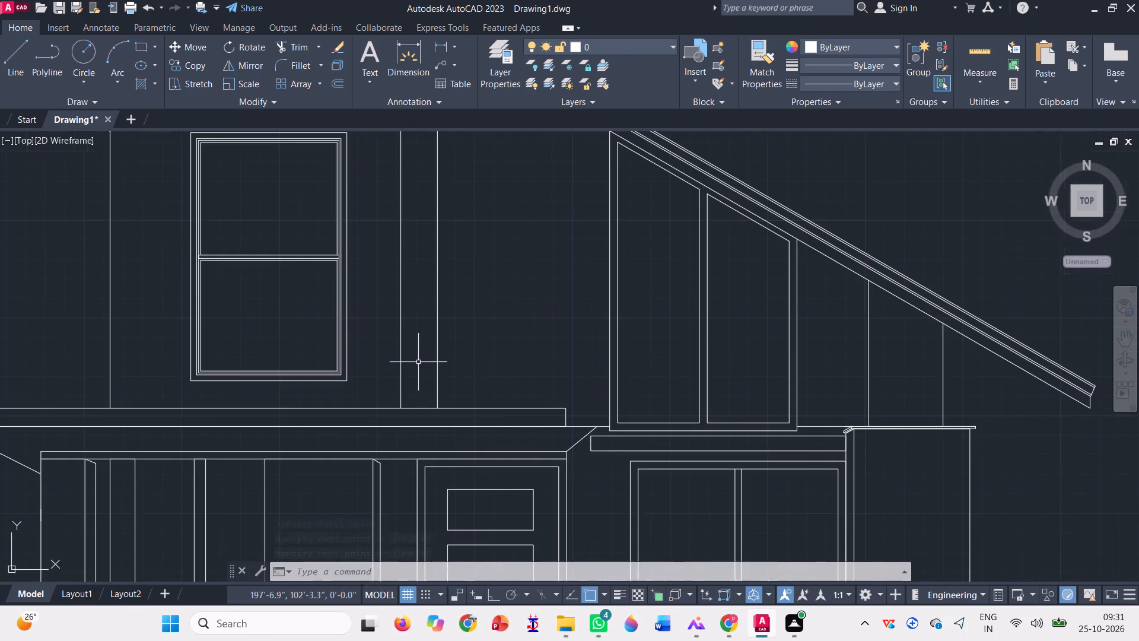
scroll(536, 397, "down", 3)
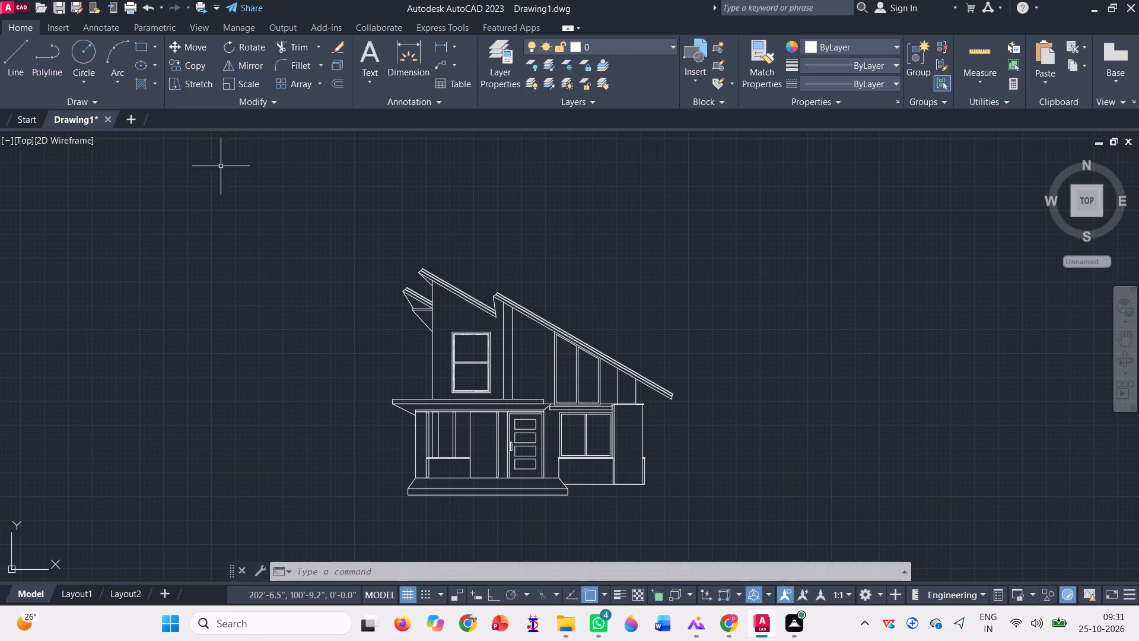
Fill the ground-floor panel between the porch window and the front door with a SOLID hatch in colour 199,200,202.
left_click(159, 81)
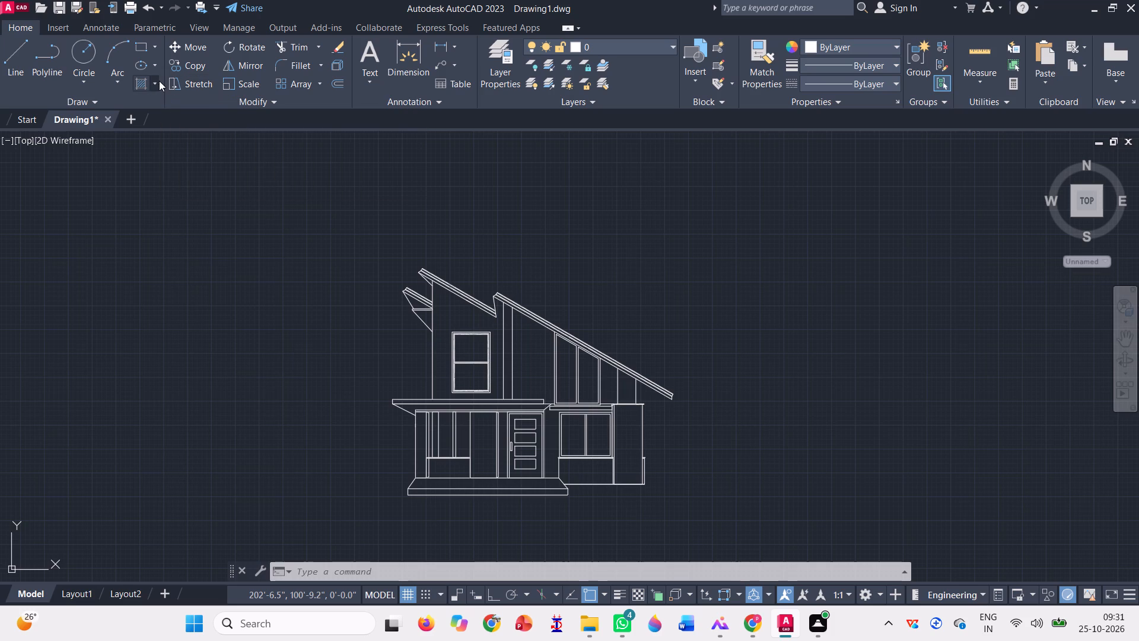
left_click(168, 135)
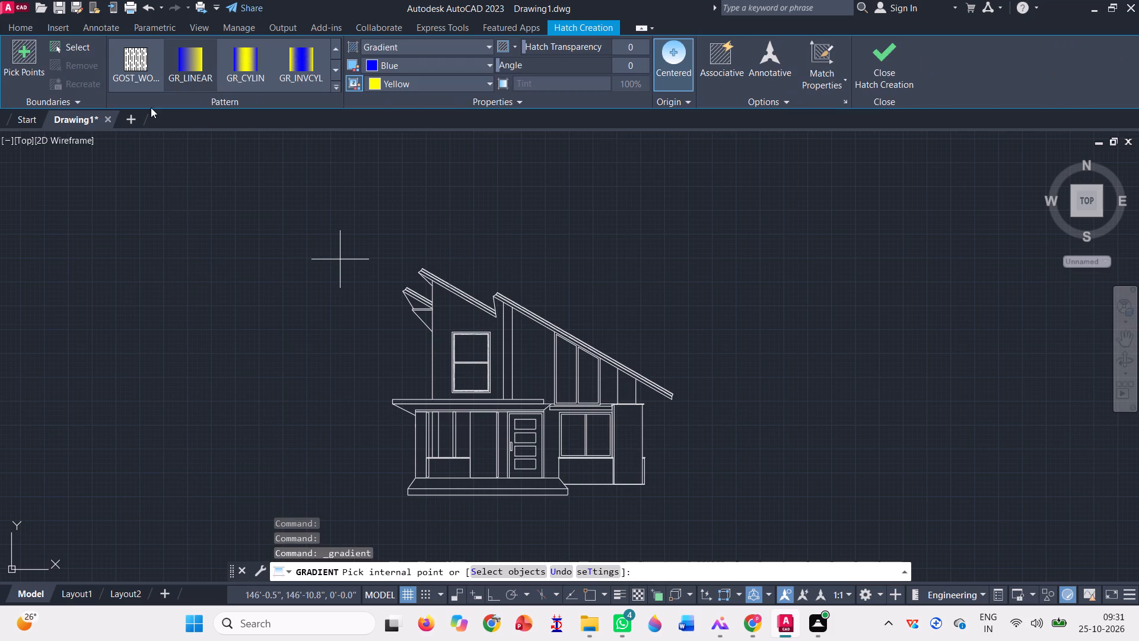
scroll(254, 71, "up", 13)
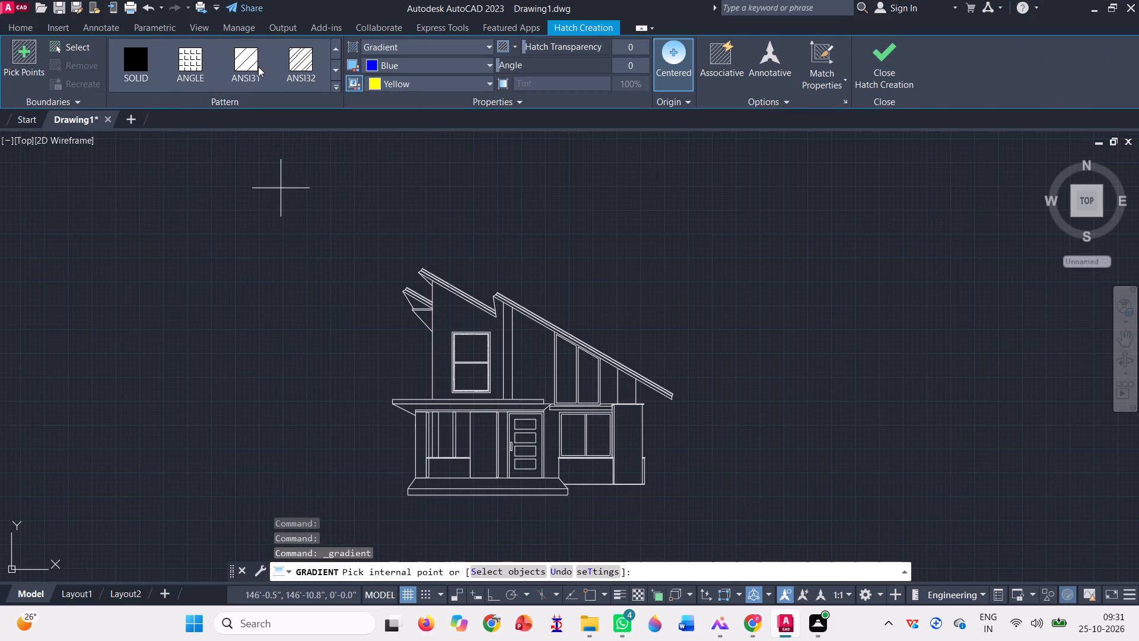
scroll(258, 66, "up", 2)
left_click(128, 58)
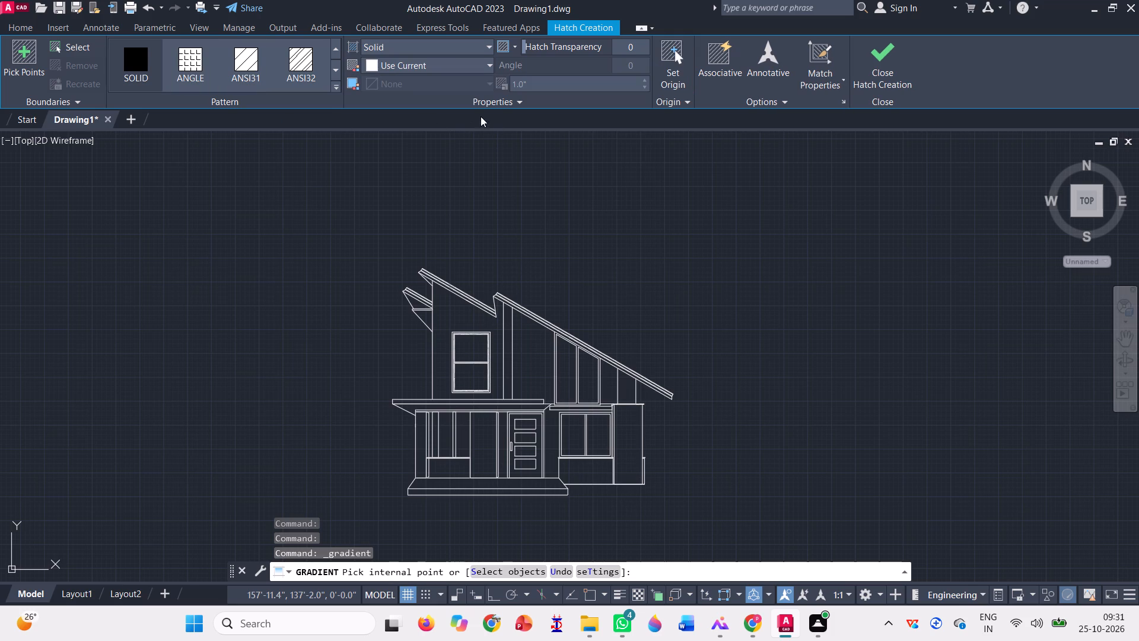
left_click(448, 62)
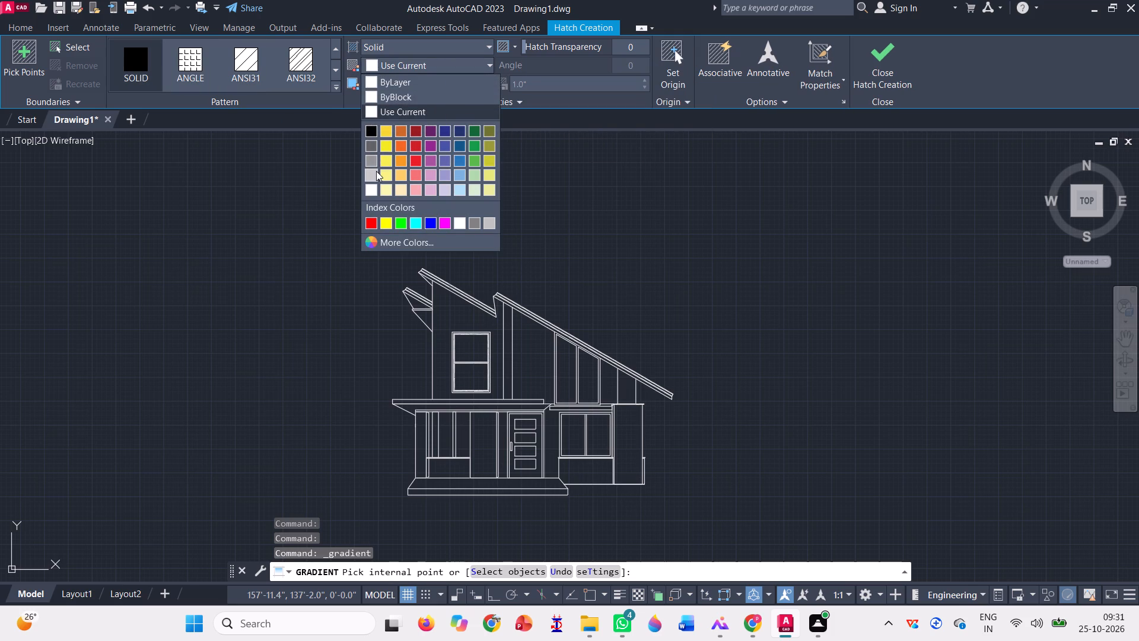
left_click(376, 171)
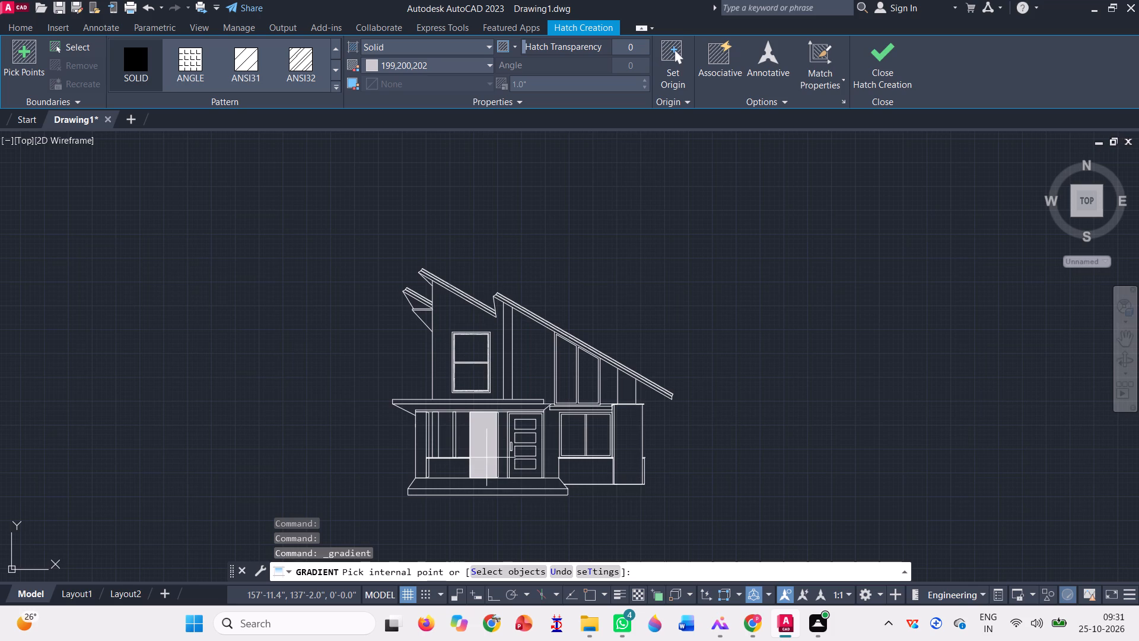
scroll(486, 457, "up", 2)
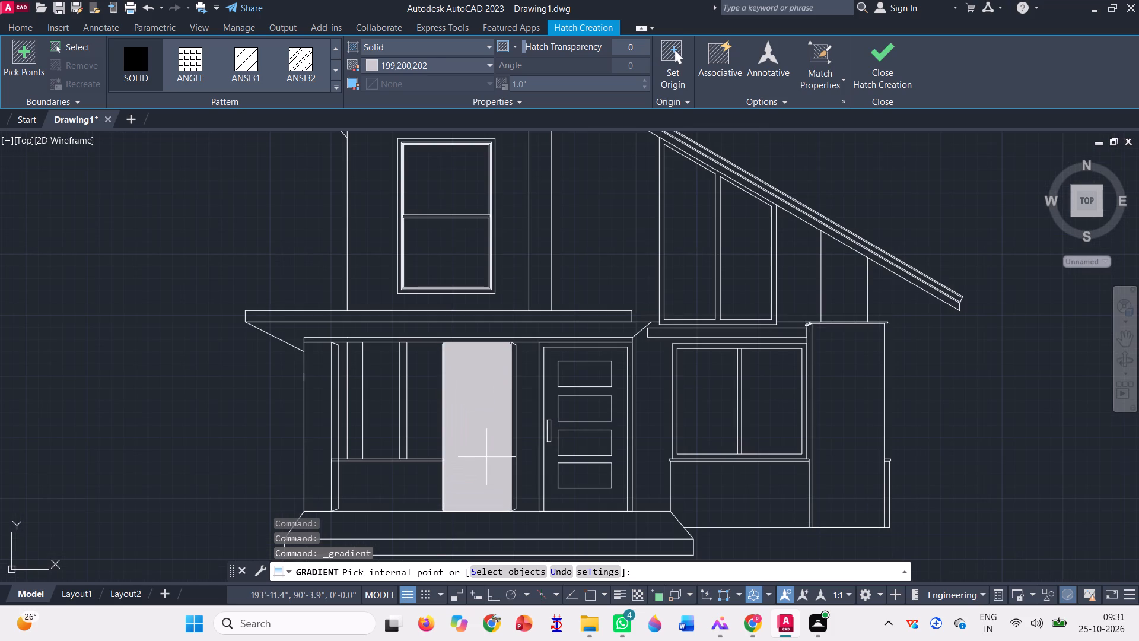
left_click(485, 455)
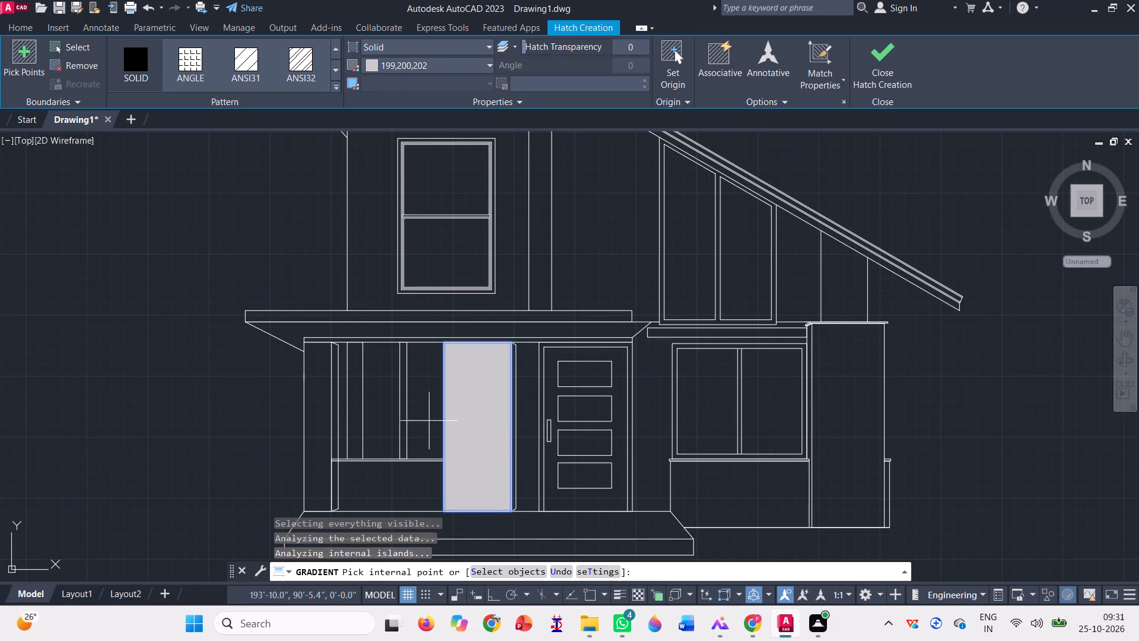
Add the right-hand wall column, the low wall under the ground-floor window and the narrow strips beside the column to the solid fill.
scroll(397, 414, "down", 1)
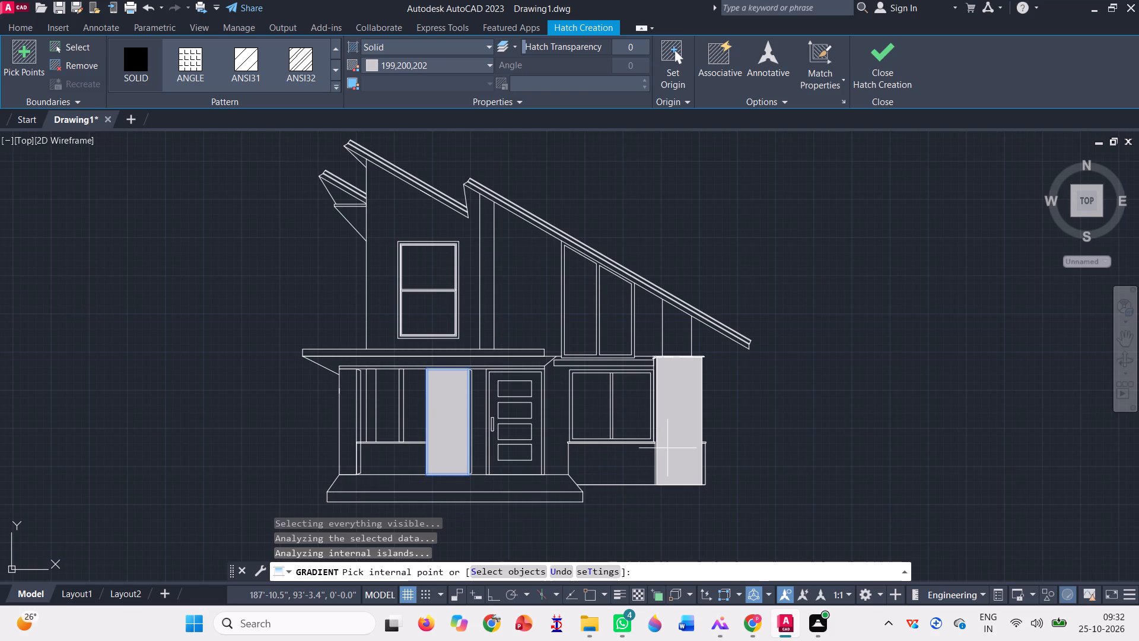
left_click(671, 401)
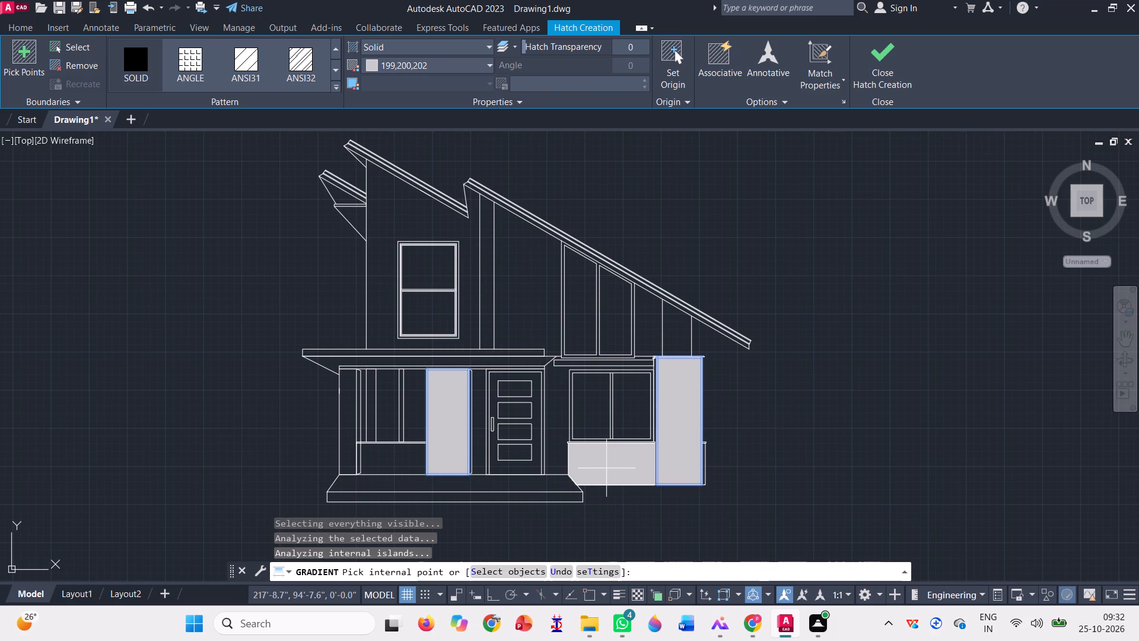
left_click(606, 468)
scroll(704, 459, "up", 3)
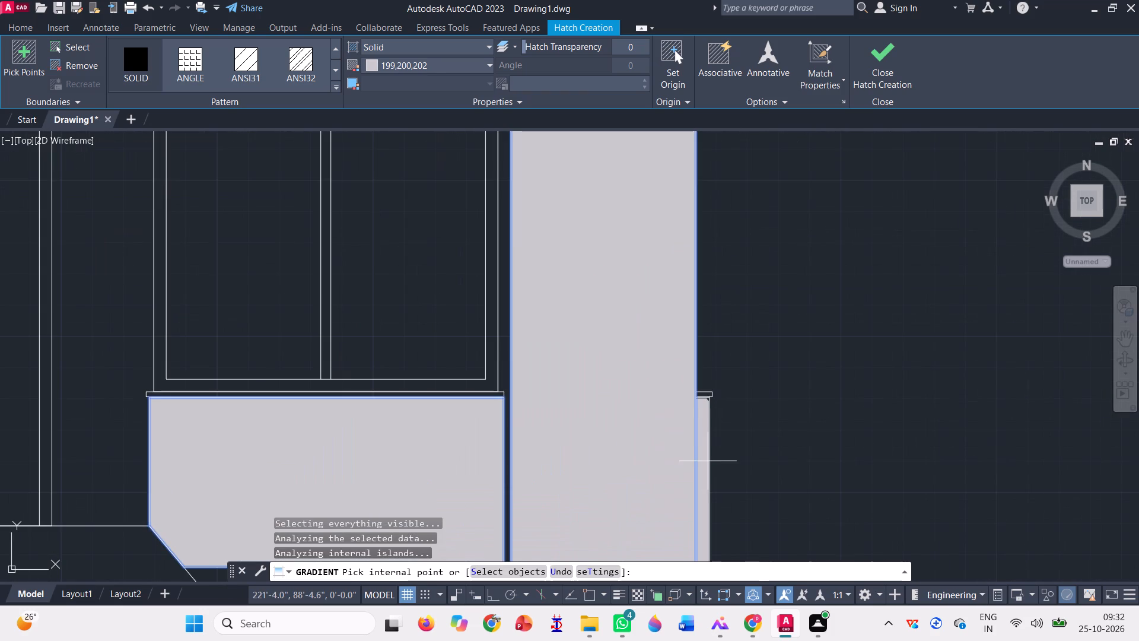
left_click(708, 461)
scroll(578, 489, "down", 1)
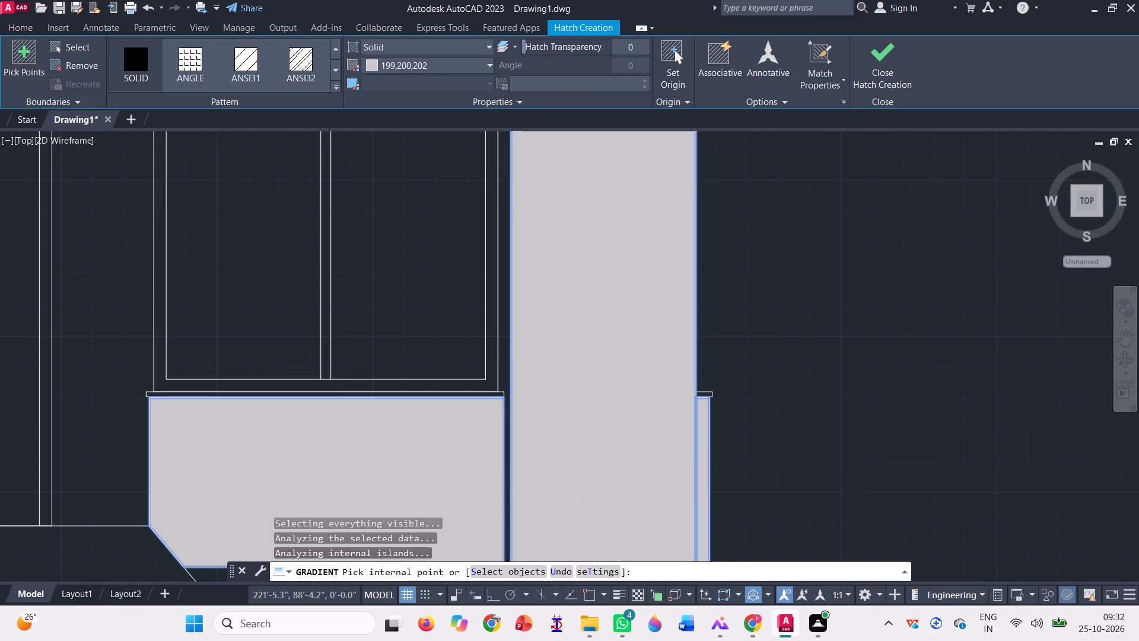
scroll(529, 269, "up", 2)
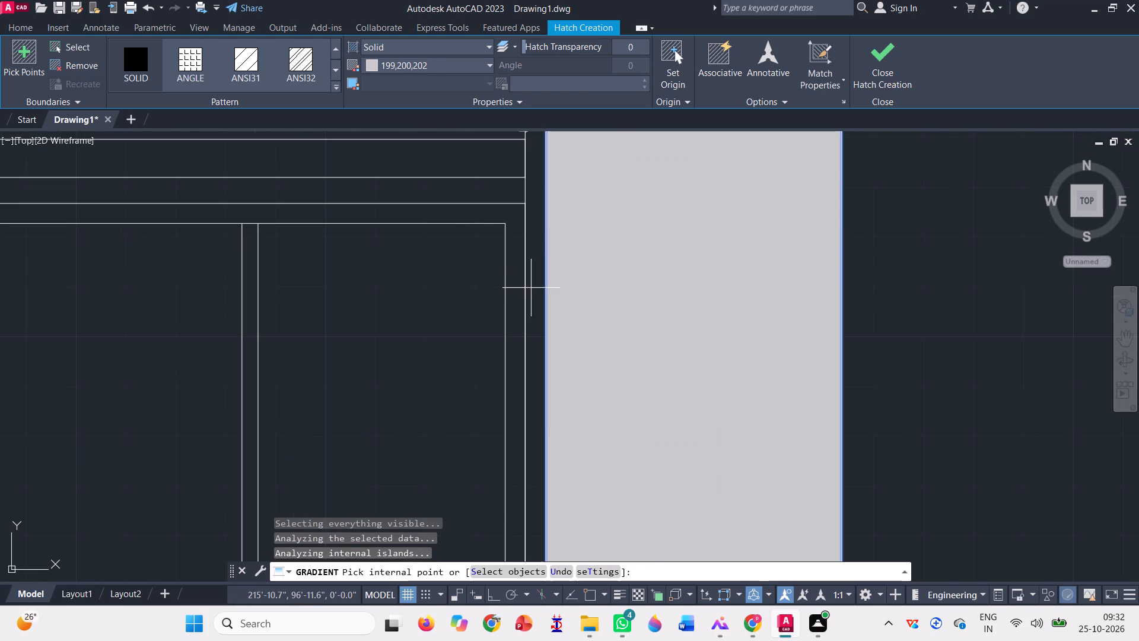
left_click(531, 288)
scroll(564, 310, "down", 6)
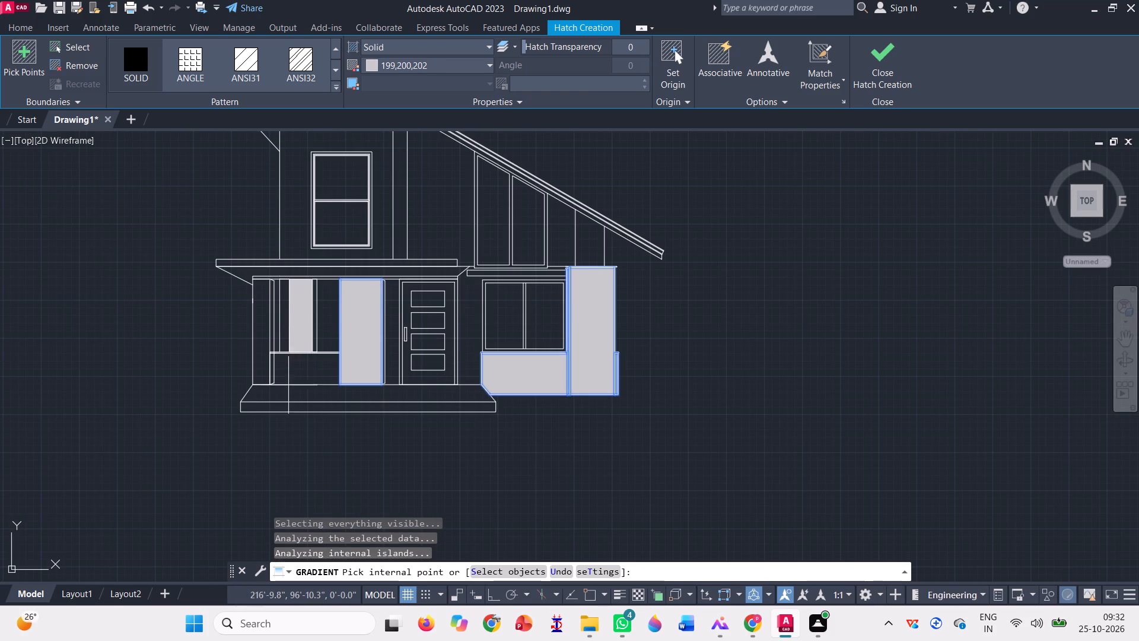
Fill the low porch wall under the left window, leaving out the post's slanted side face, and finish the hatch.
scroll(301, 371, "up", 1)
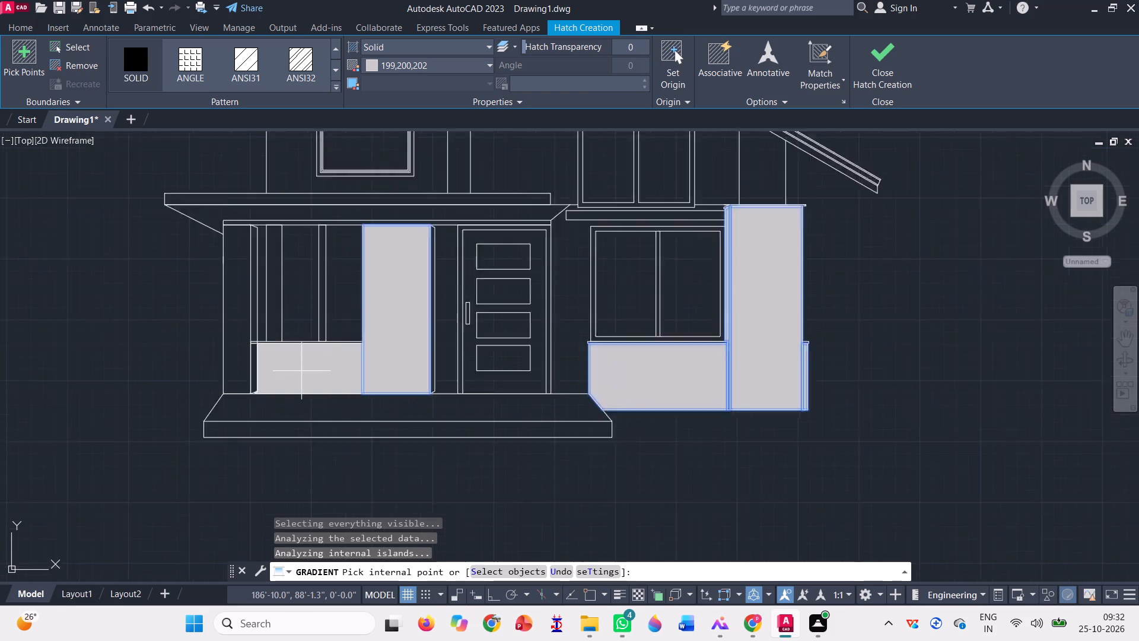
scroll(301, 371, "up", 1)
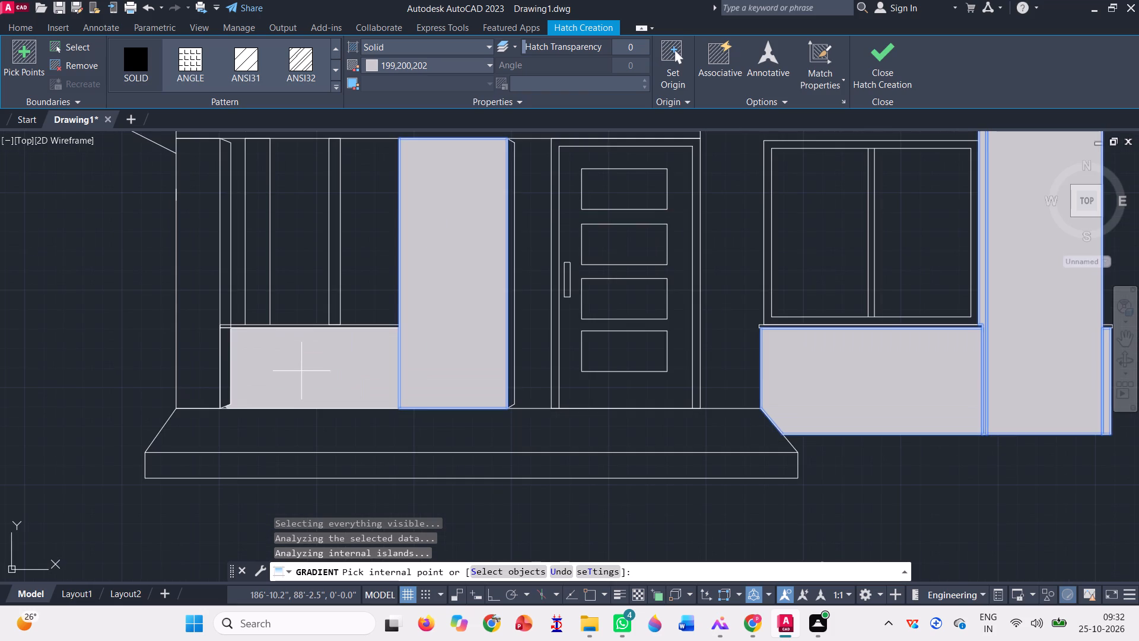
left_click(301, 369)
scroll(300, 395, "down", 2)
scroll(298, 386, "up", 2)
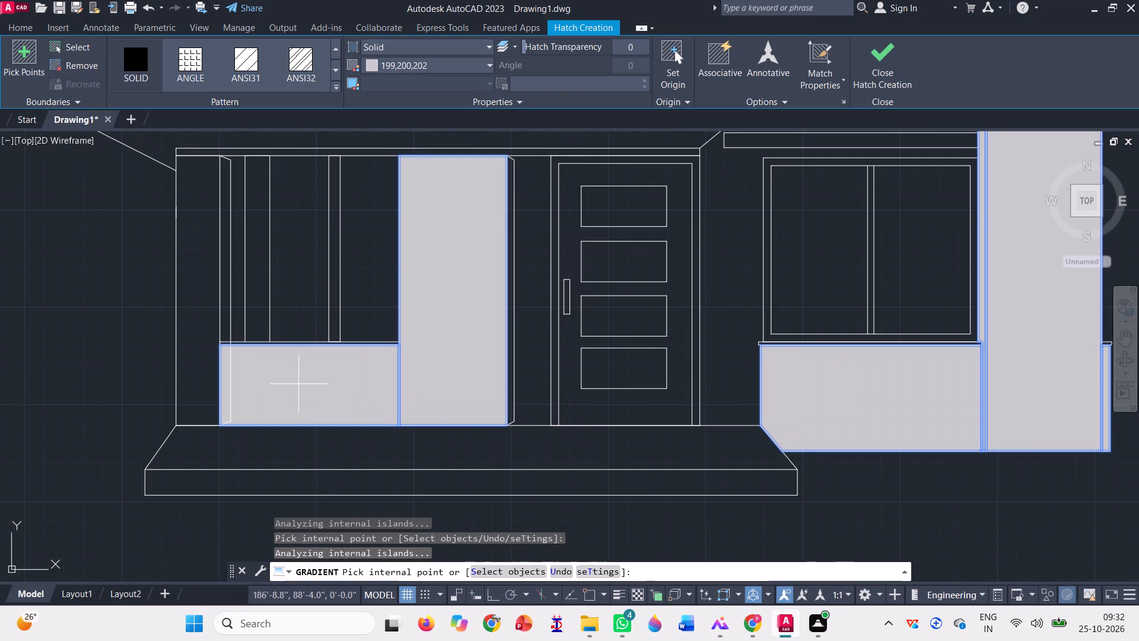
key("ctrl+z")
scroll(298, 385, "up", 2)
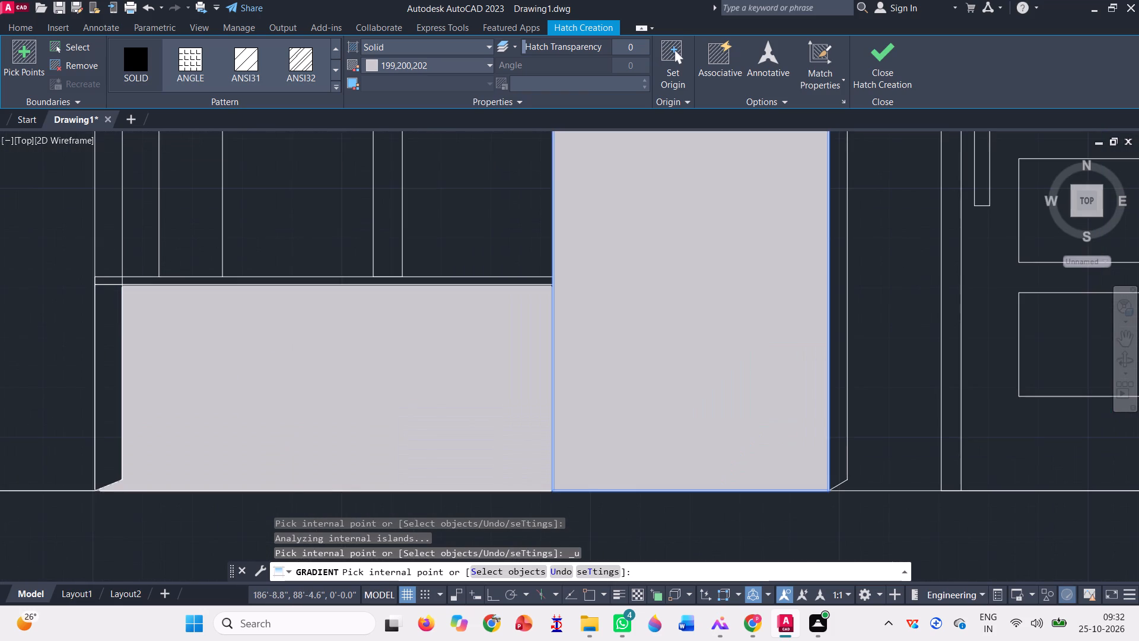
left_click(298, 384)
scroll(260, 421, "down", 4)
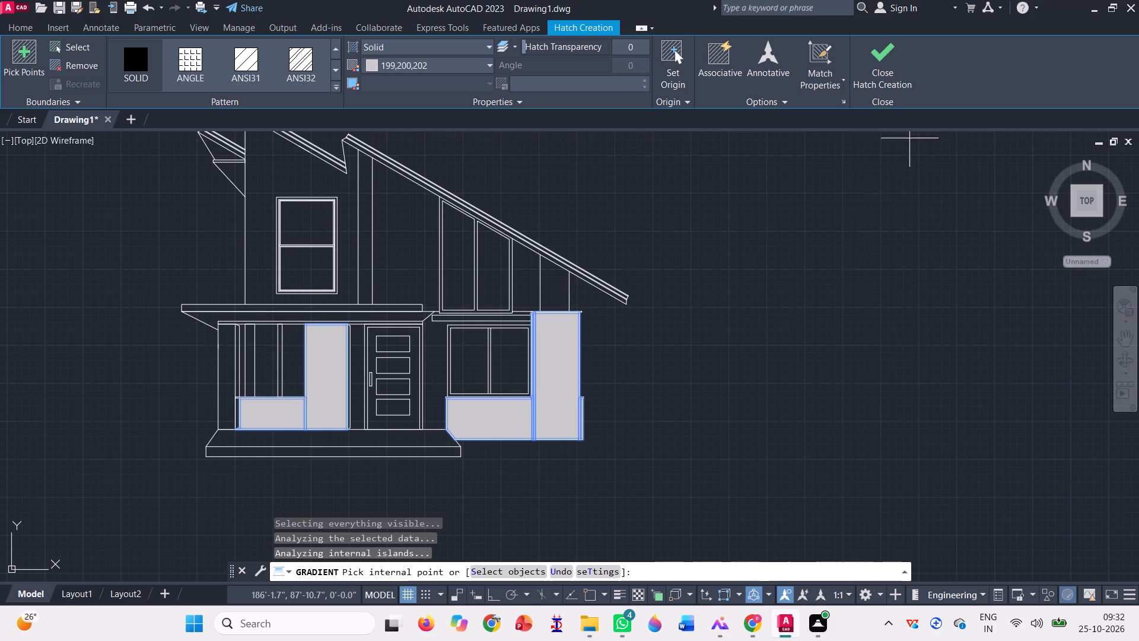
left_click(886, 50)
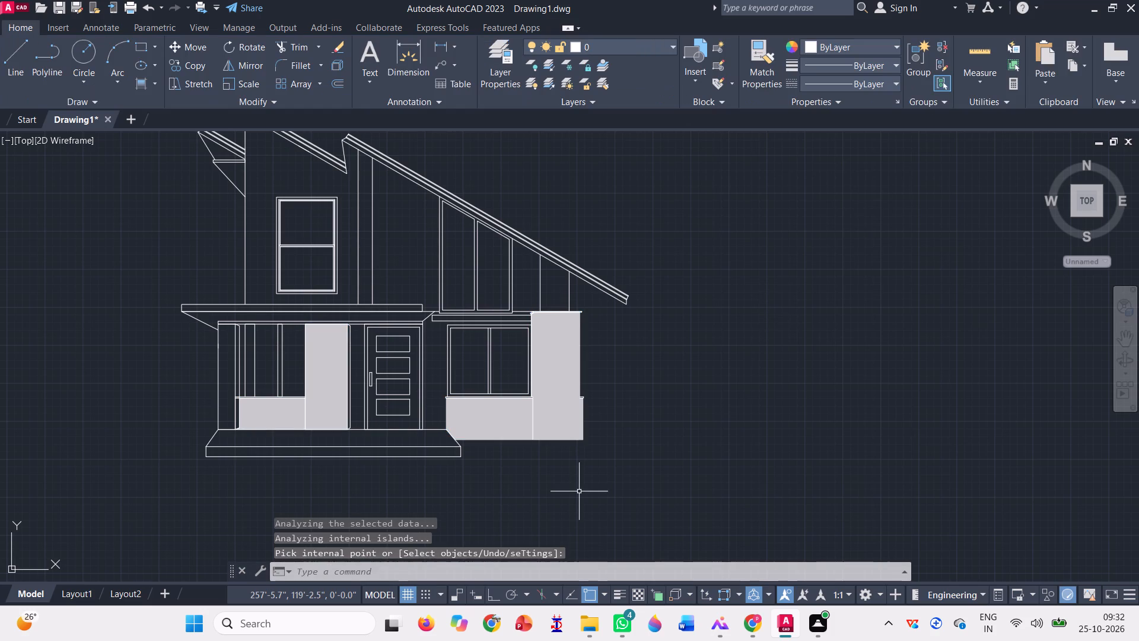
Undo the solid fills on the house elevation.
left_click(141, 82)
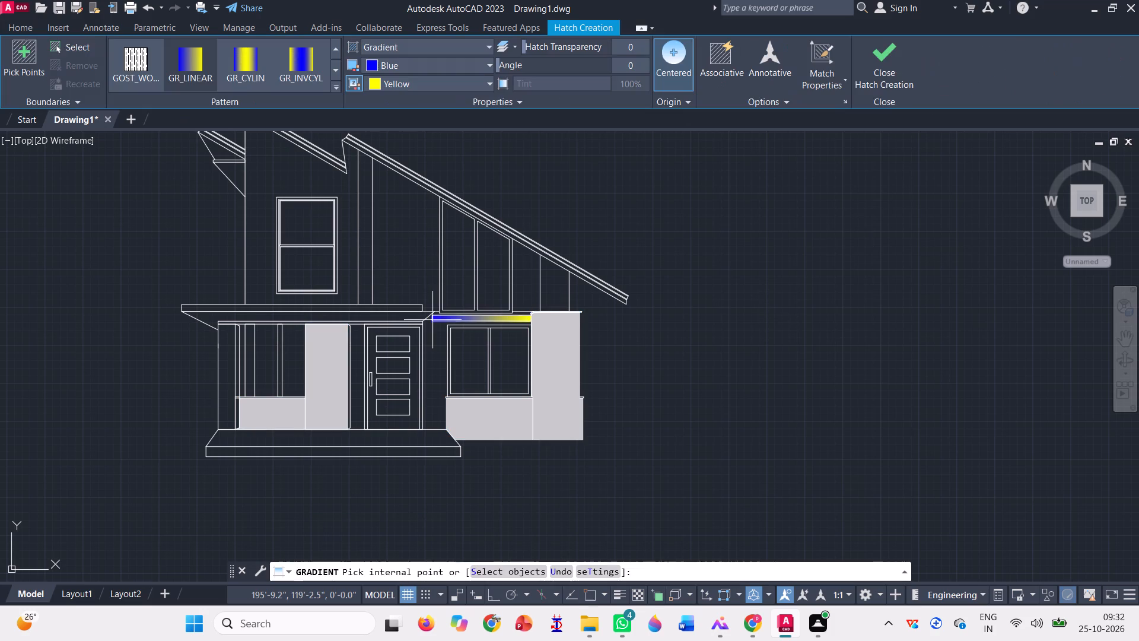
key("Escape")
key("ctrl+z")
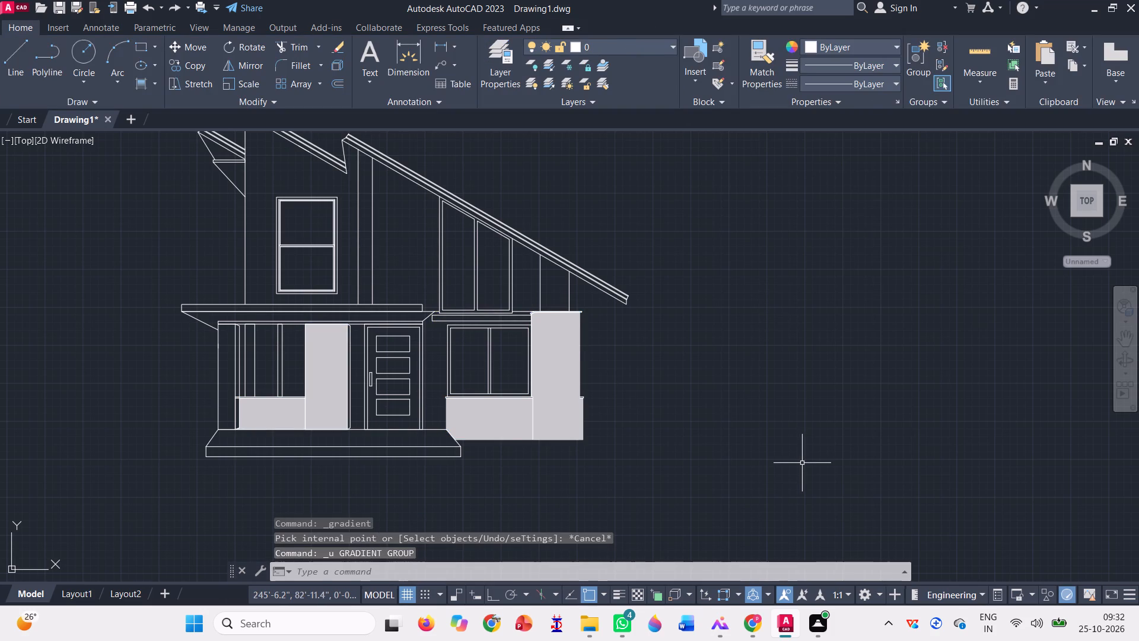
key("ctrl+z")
Copy the whole house elevation horizontally to the left with Ortho on, using its lower-right corner as base point.
left_click(727, 522)
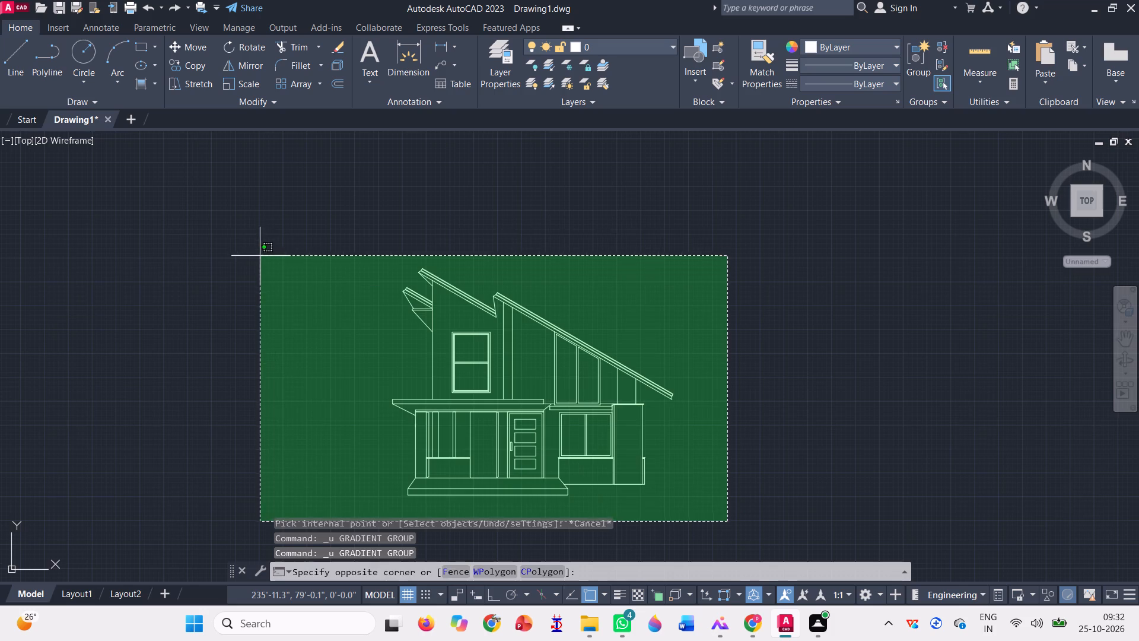
left_click(249, 237)
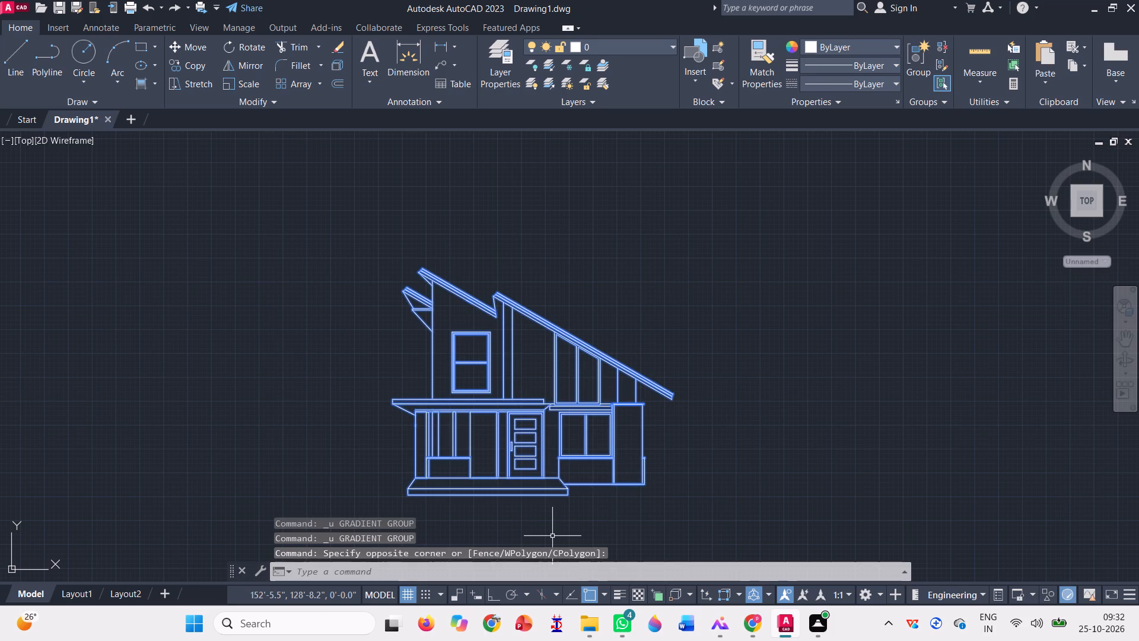
type("co")
key("space")
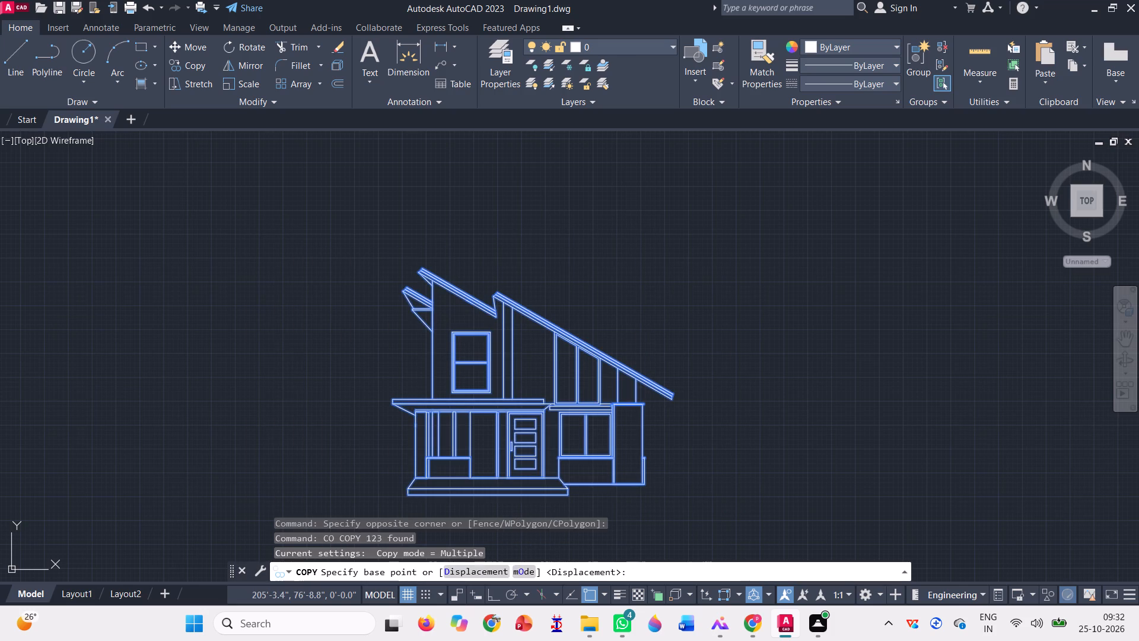
left_click(637, 487)
scroll(786, 429, "down", 3)
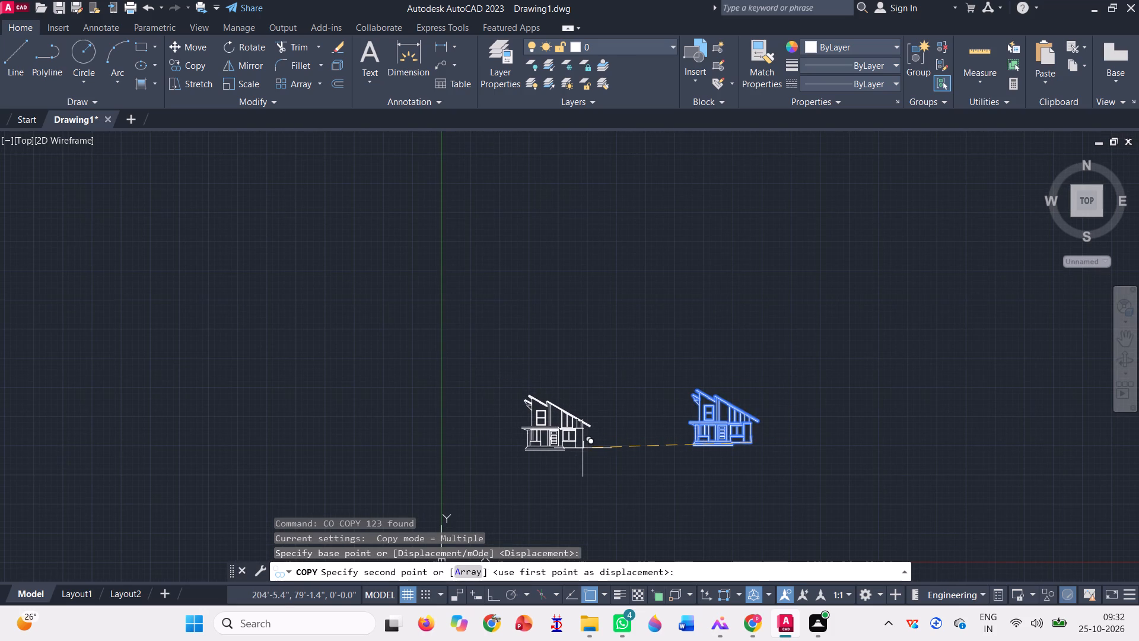
key("F8")
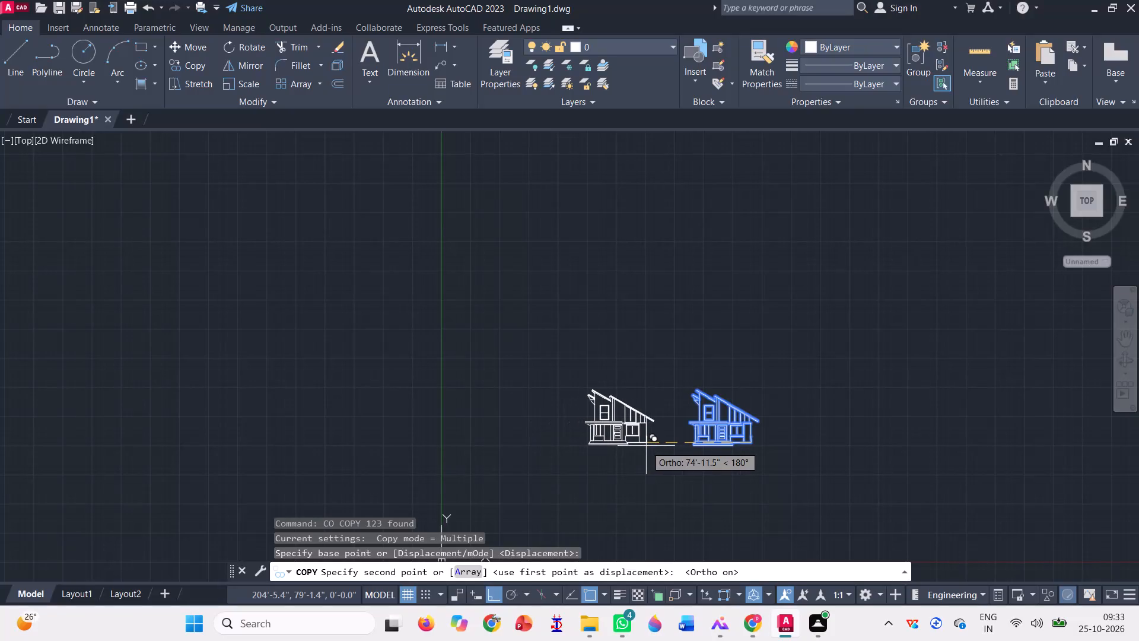
left_click(617, 443)
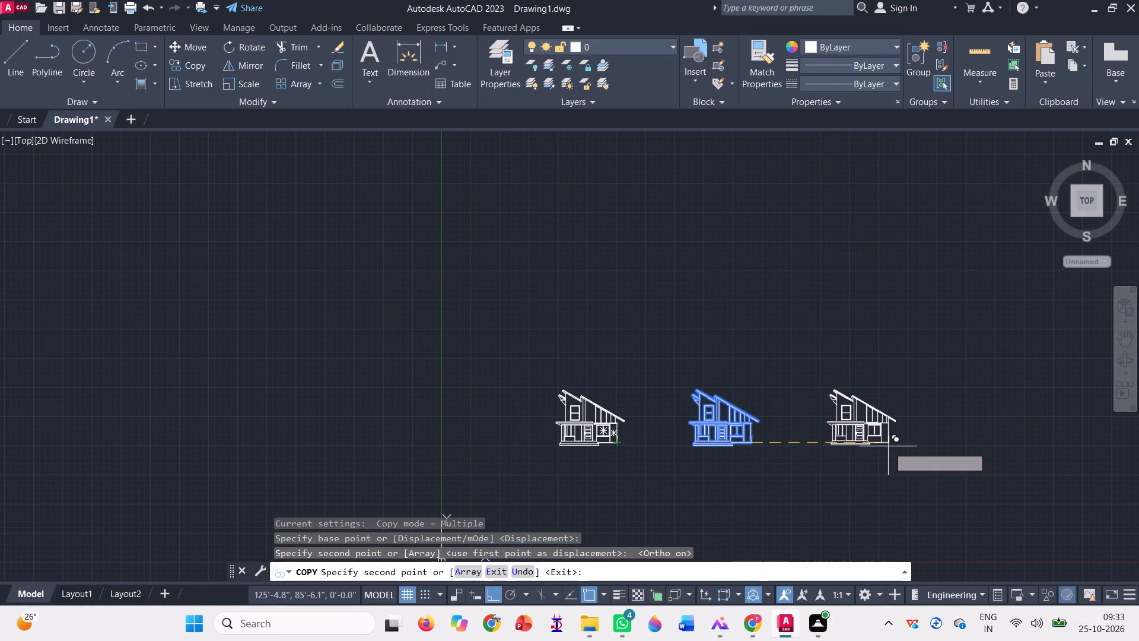
Place another copy of the house elevation horizontally to the right of the original and end the copying.
left_click(887, 444)
key("Escape")
Fill the middle elevation's right-hand wall column and the low wall under the ground-floor window with a solid hatch in colour 199,200,202.
scroll(905, 453, "up", 2)
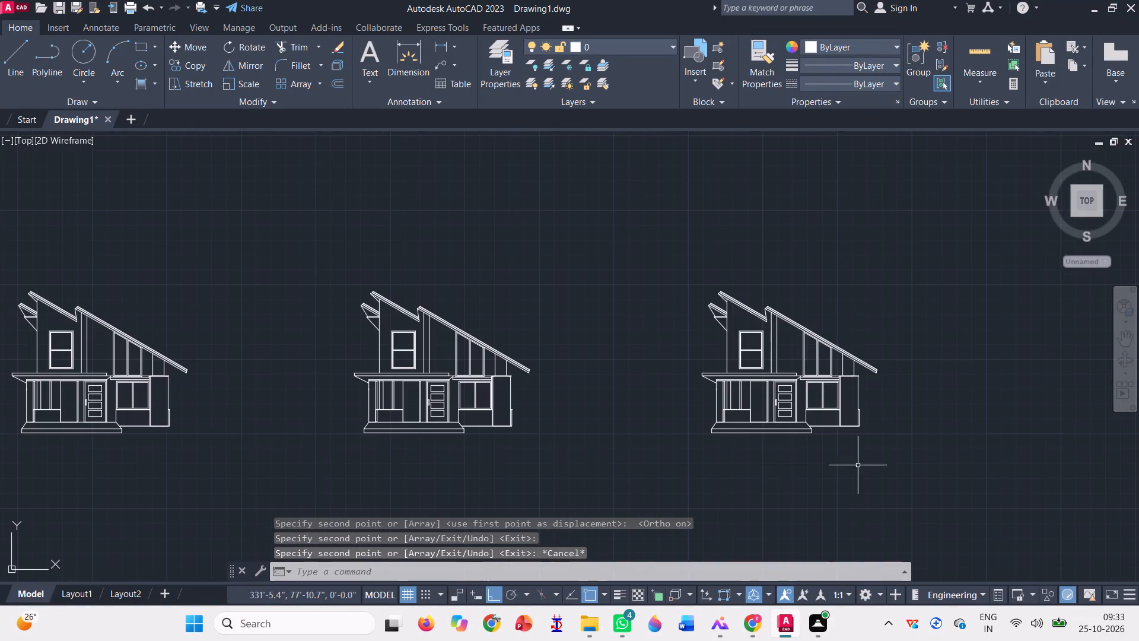
scroll(326, 440, "up", 2)
scroll(398, 402, "down", 1)
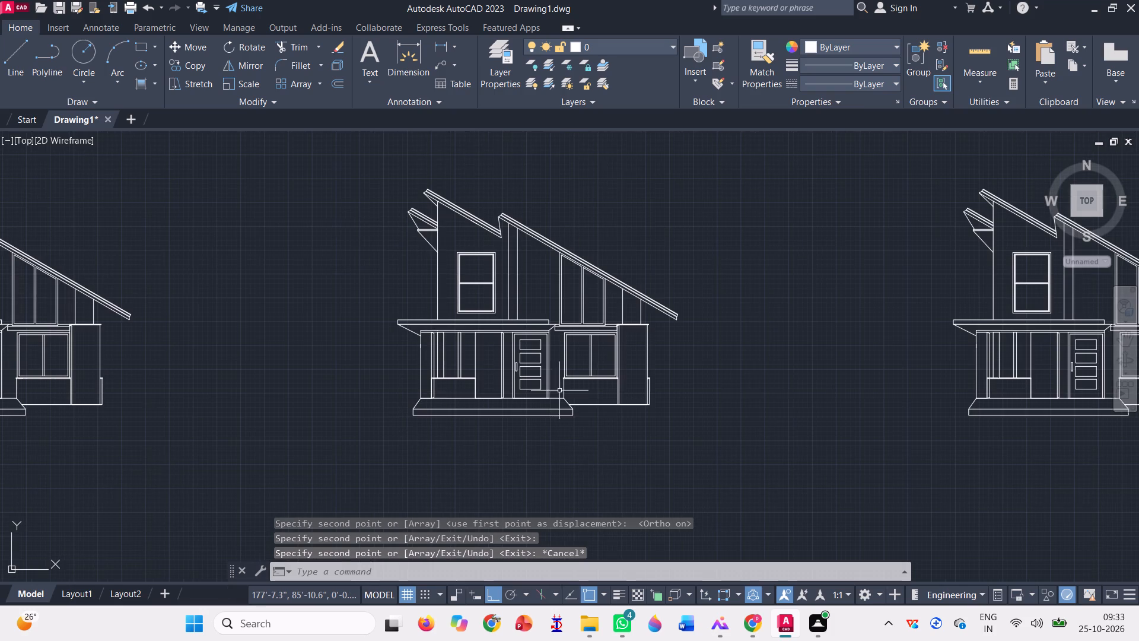
scroll(306, 261, "up", 1)
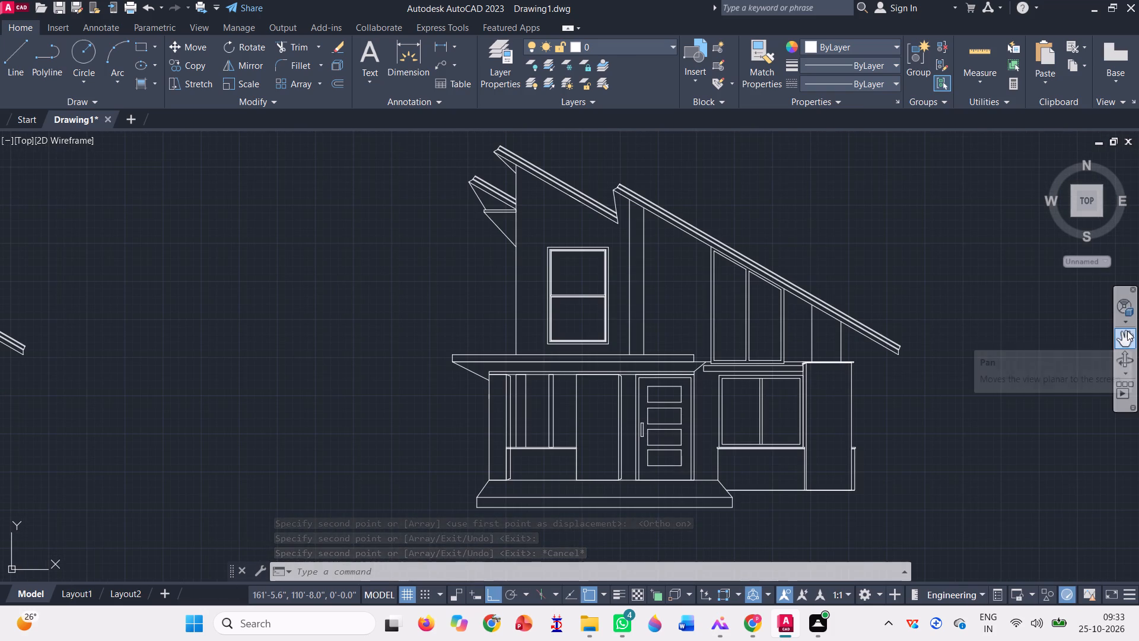
left_click(1129, 337)
left_click_drag(922, 394, 865, 411)
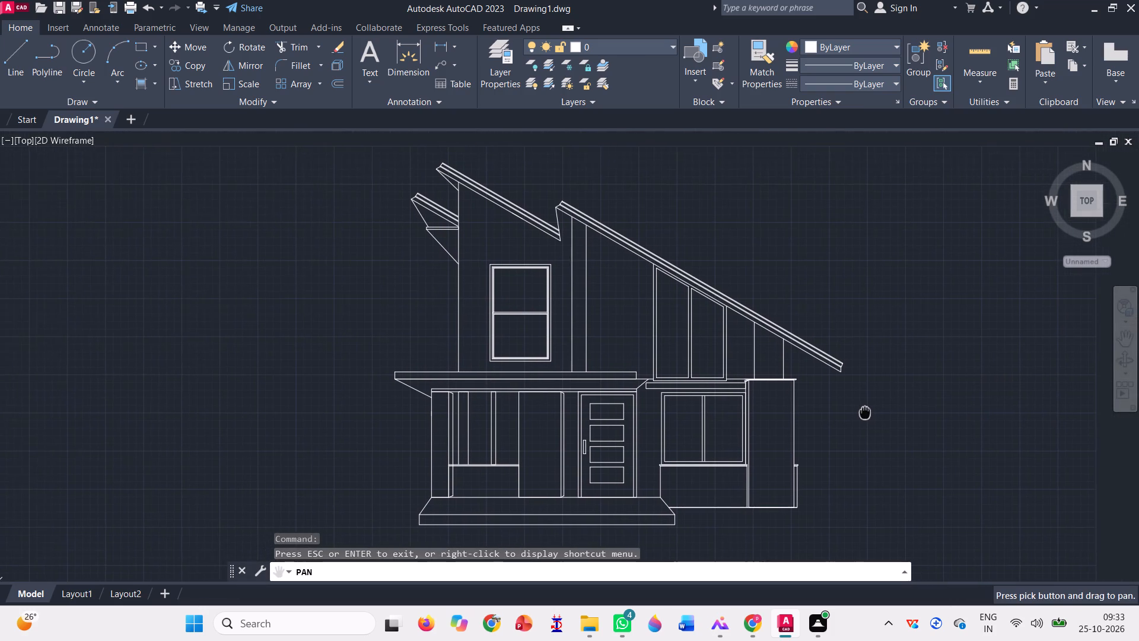
left_click_drag(865, 411, 853, 411)
key("Escape")
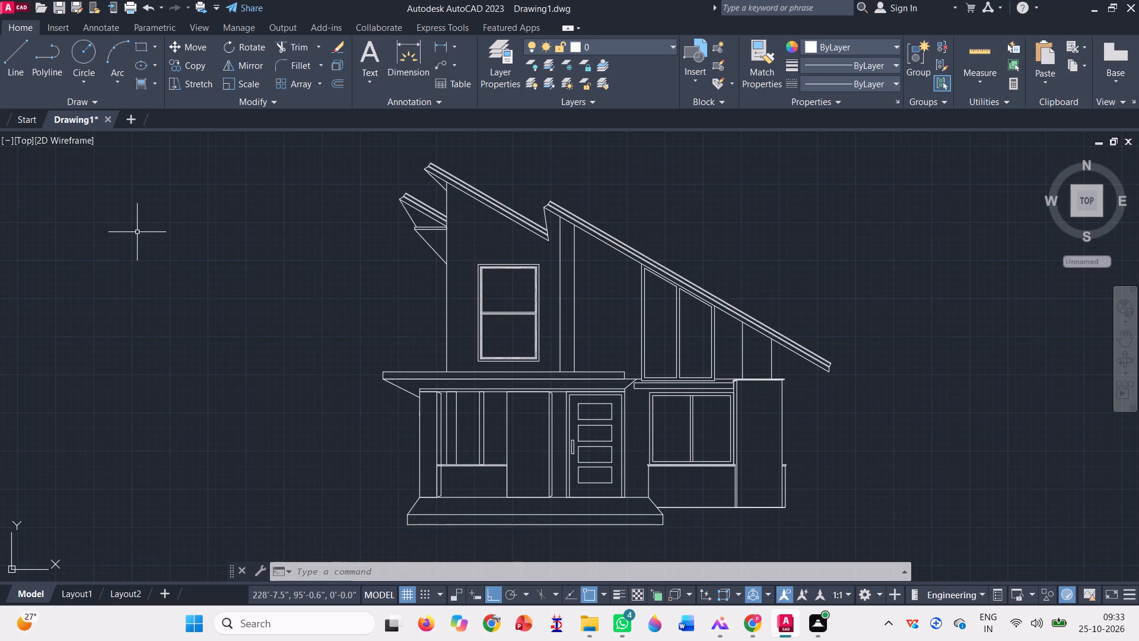
left_click(138, 87)
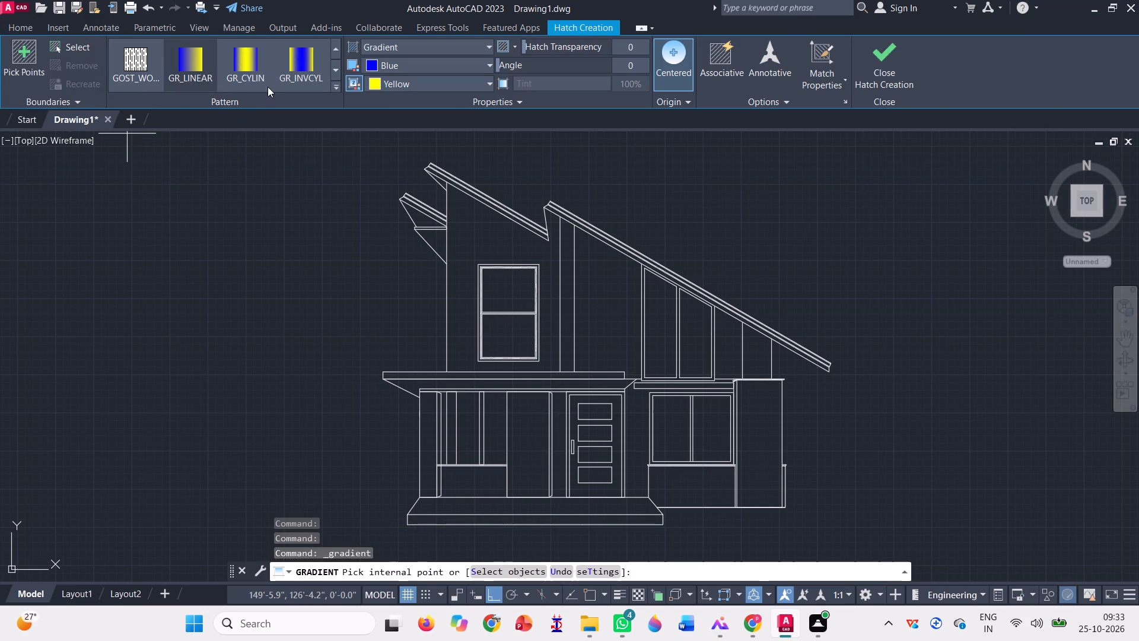
scroll(300, 65, "up", 13)
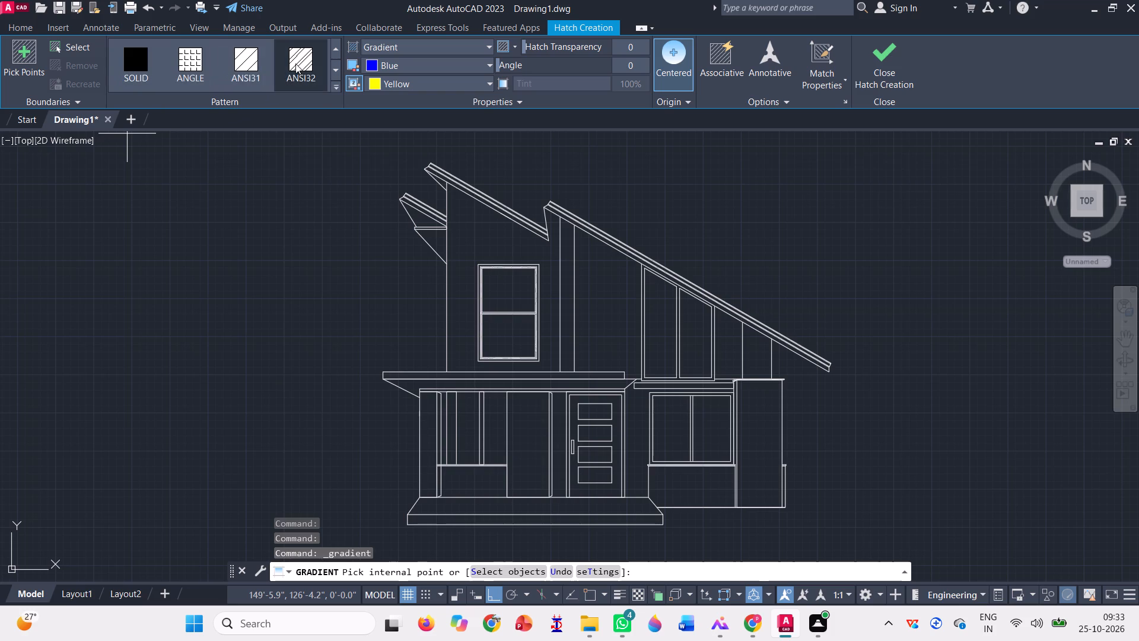
scroll(295, 64, "up", 2)
left_click(129, 47)
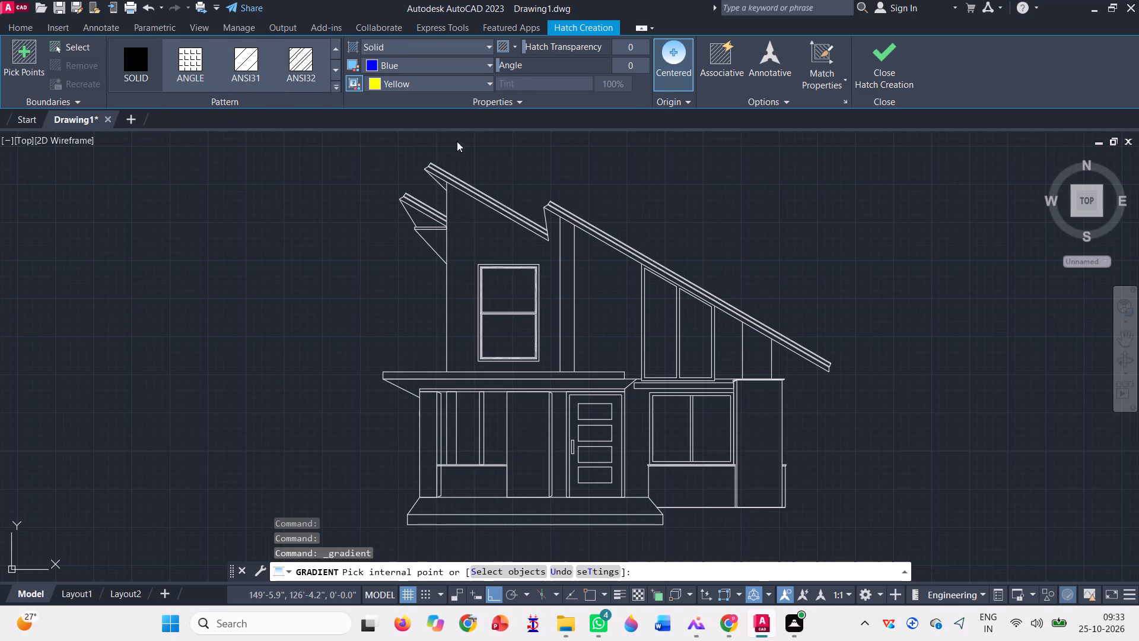
left_click(413, 63)
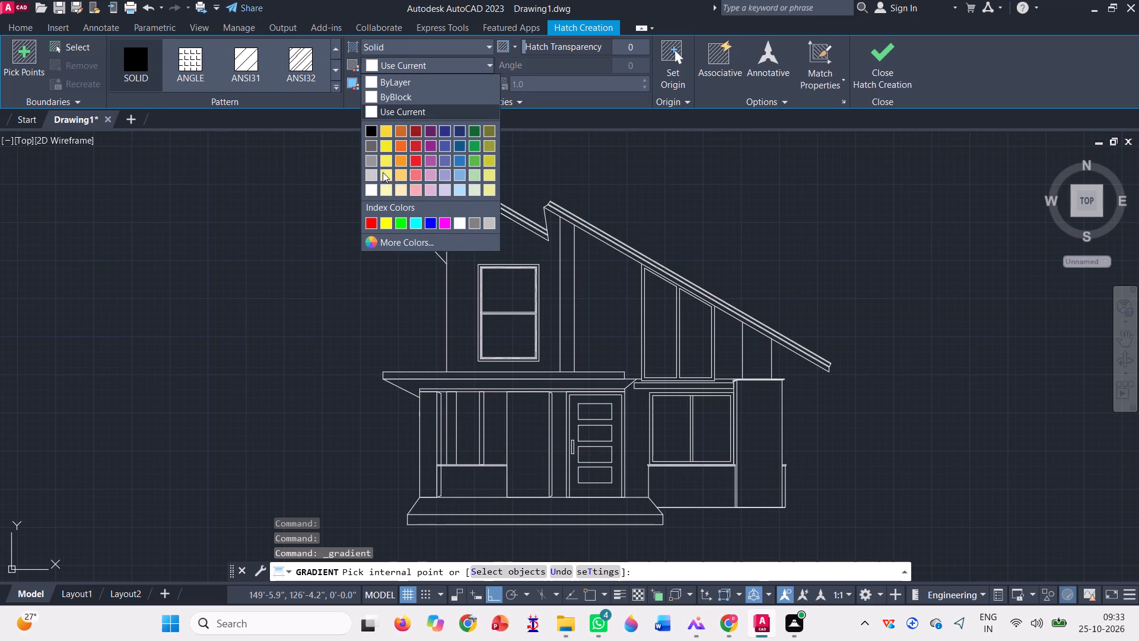
left_click(368, 171)
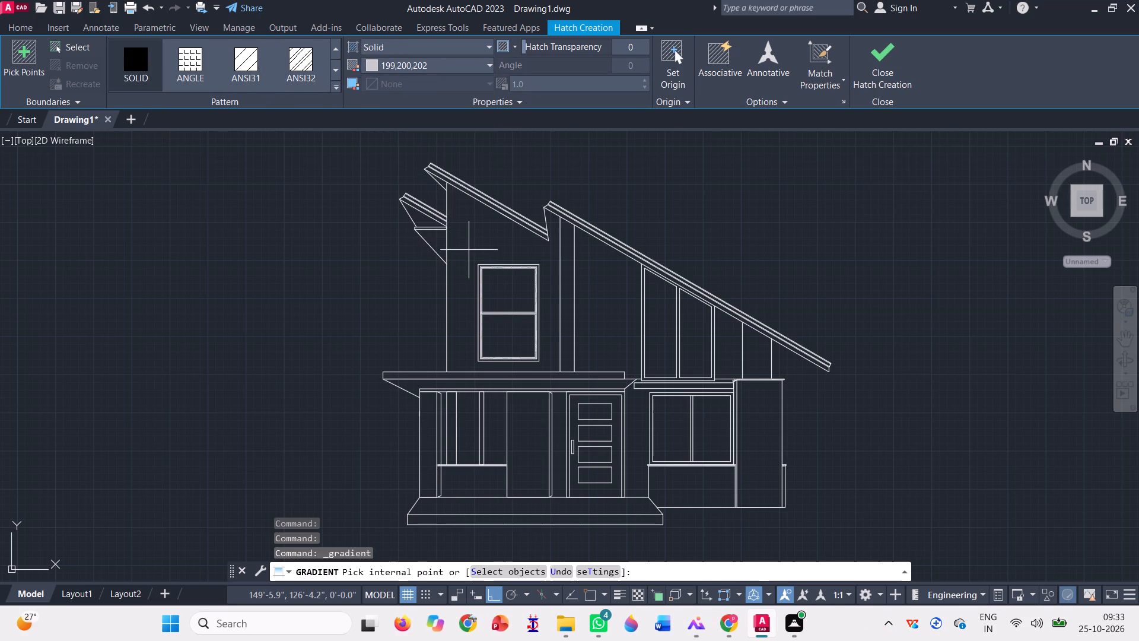
left_click(762, 474)
scroll(707, 540, "up", 1)
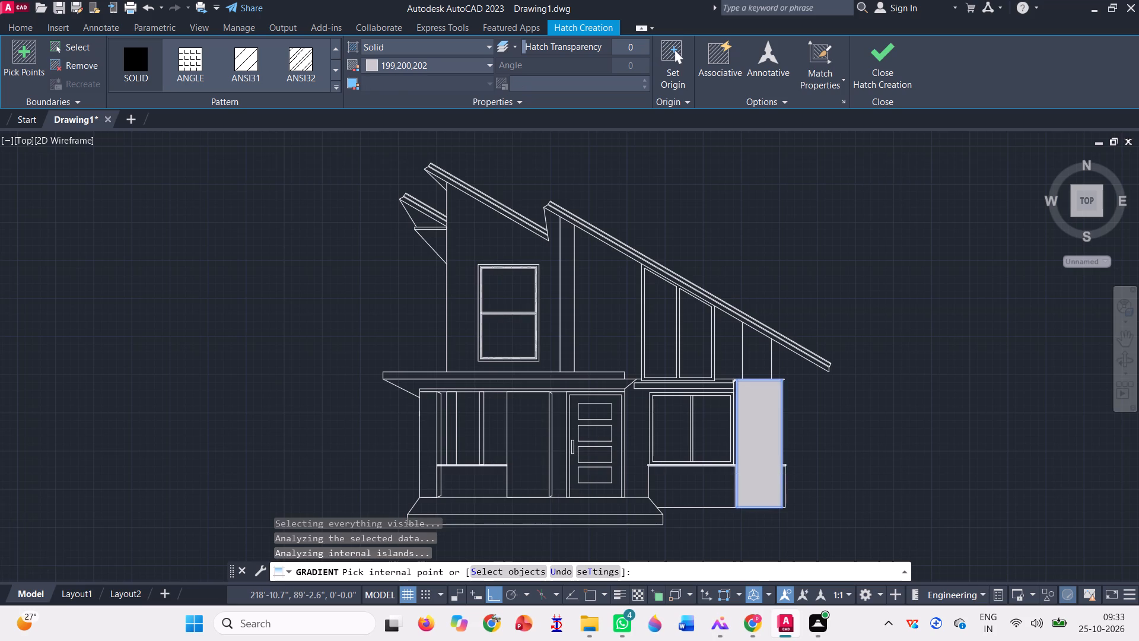
left_click(702, 467)
Add the narrow wall strips on both sides of the right-hand column to the solid fill.
scroll(823, 469, "up", 1)
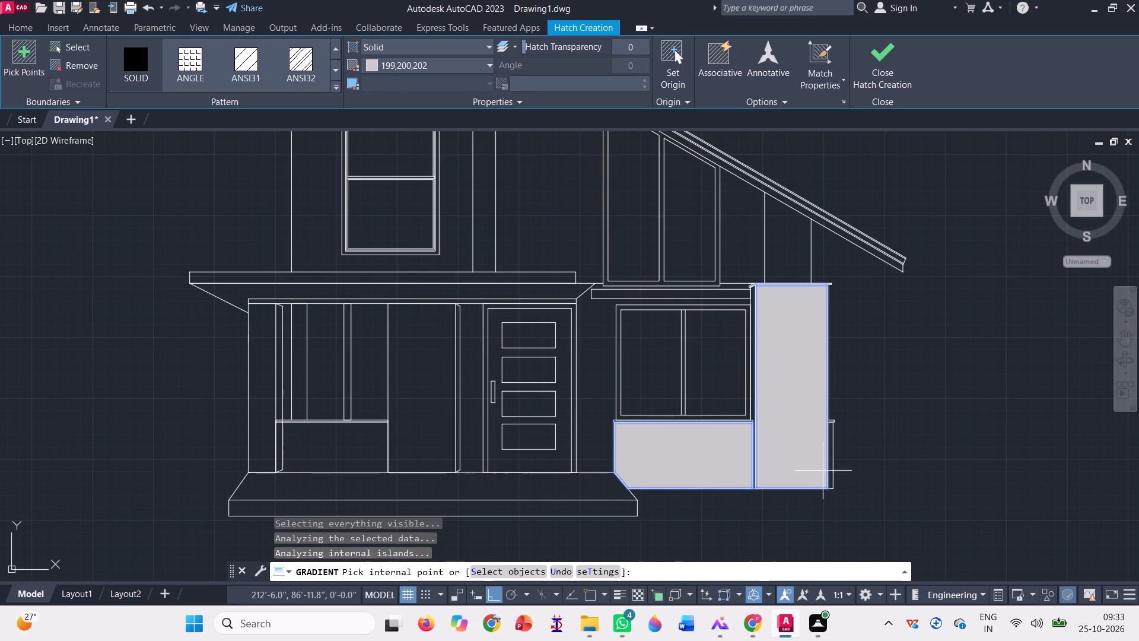
scroll(823, 468, "up", 2)
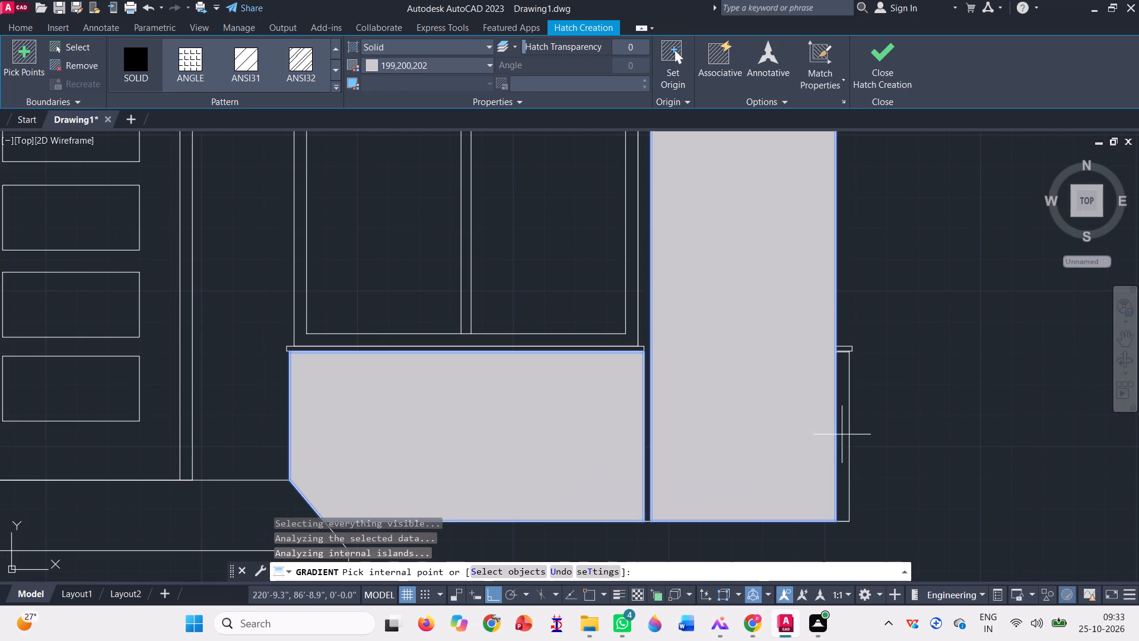
scroll(842, 433, "up", 3)
left_click(842, 433)
scroll(746, 436, "down", 5)
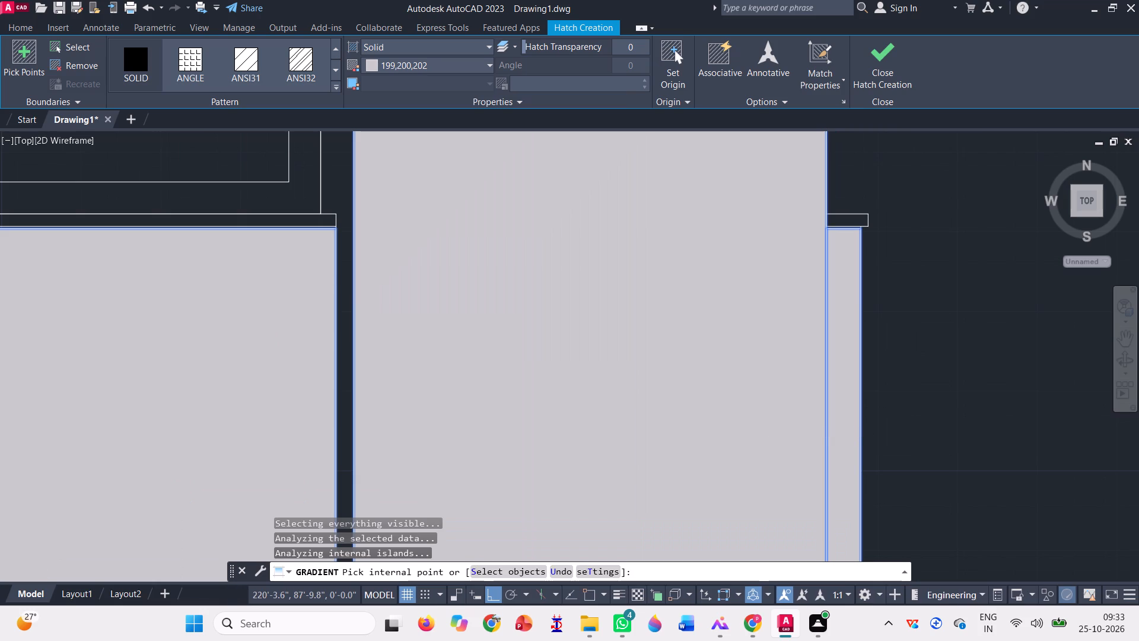
scroll(746, 436, "down", 1)
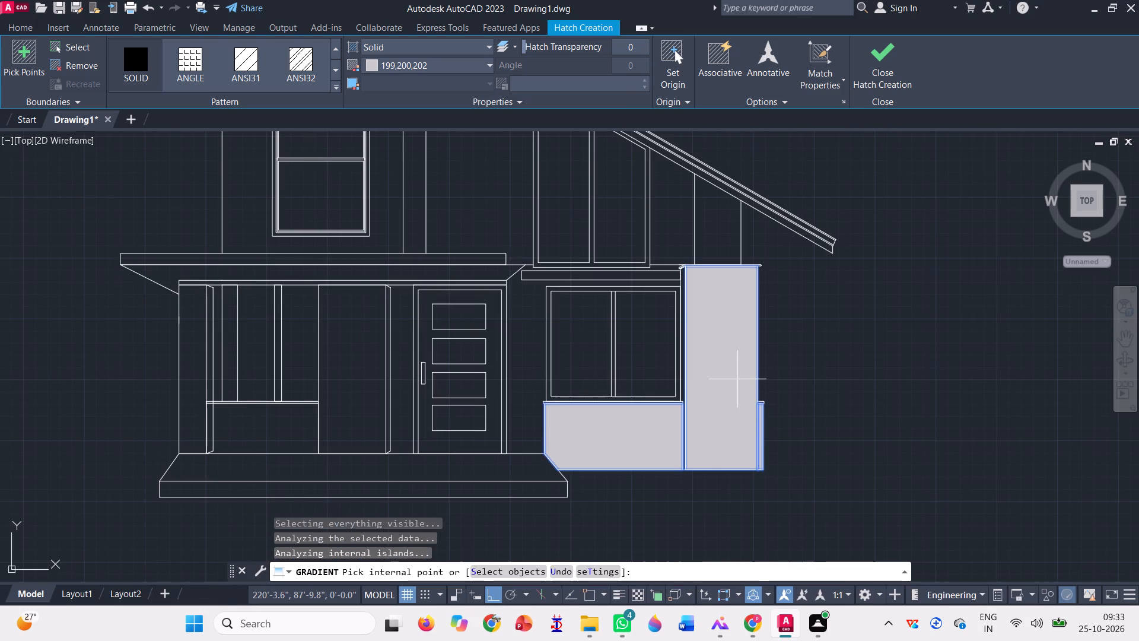
scroll(718, 296, "up", 3)
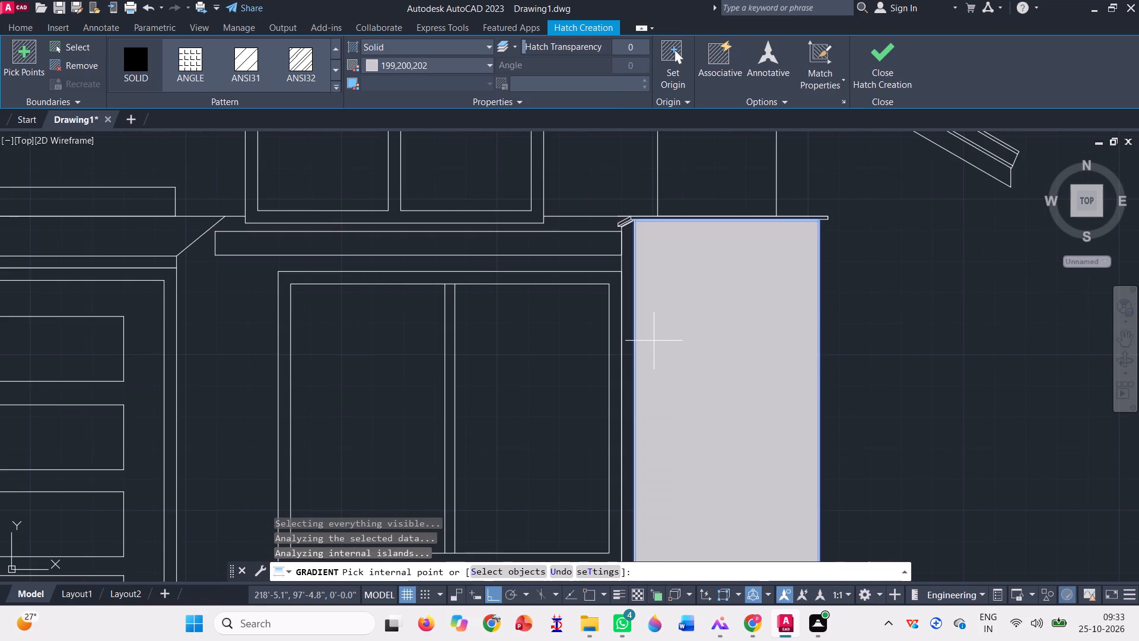
scroll(654, 342, "up", 3)
left_click(558, 332)
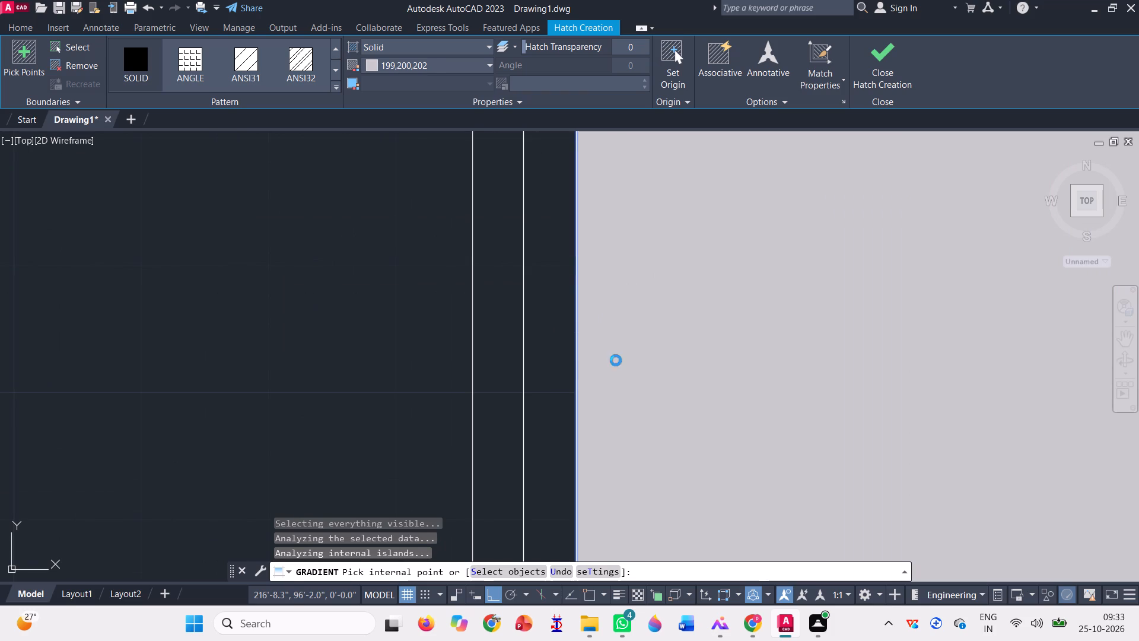
left_click(694, 330)
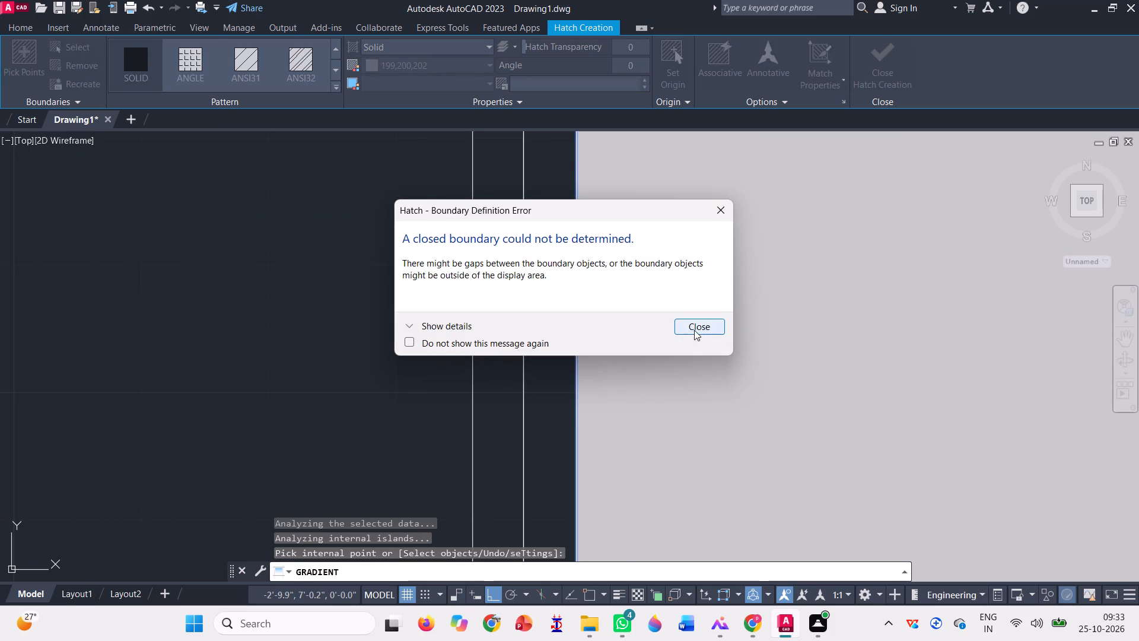
scroll(590, 399, "down", 7)
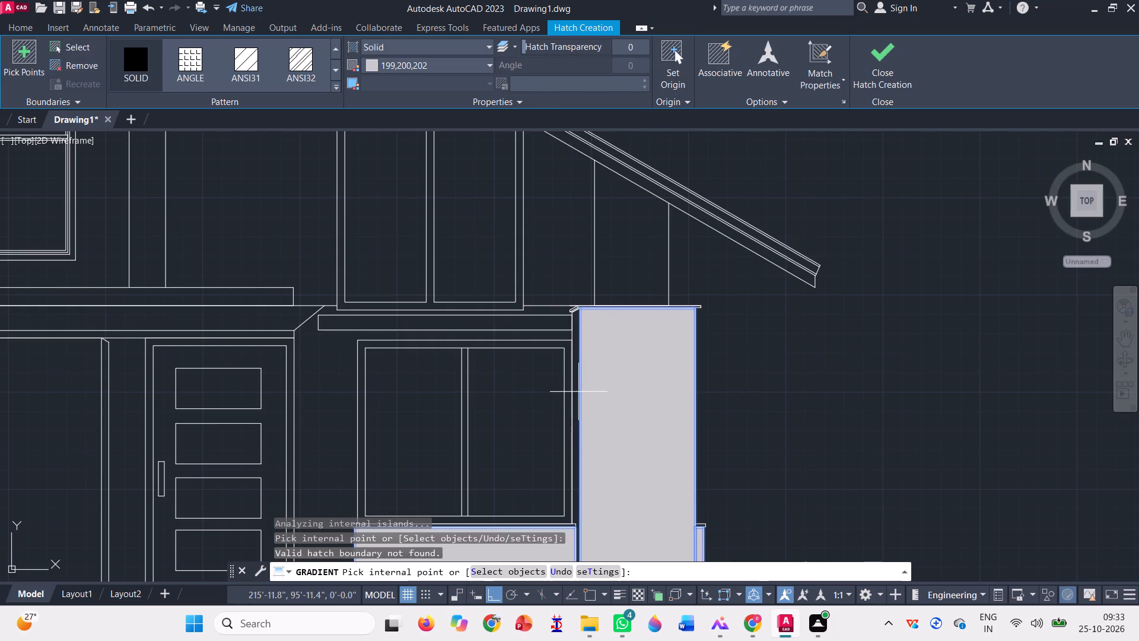
left_click(575, 389)
scroll(625, 391, "down", 3)
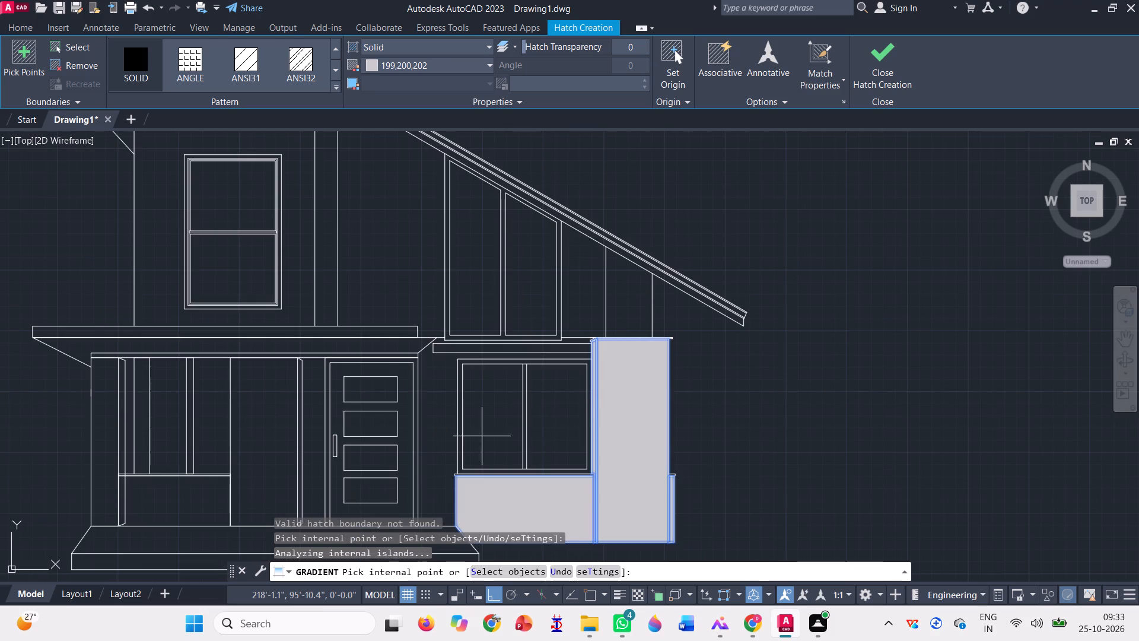
Add the low porch wall and the porch base's top and front faces to the solid fill, and finish the hatch.
scroll(540, 417, "down", 1)
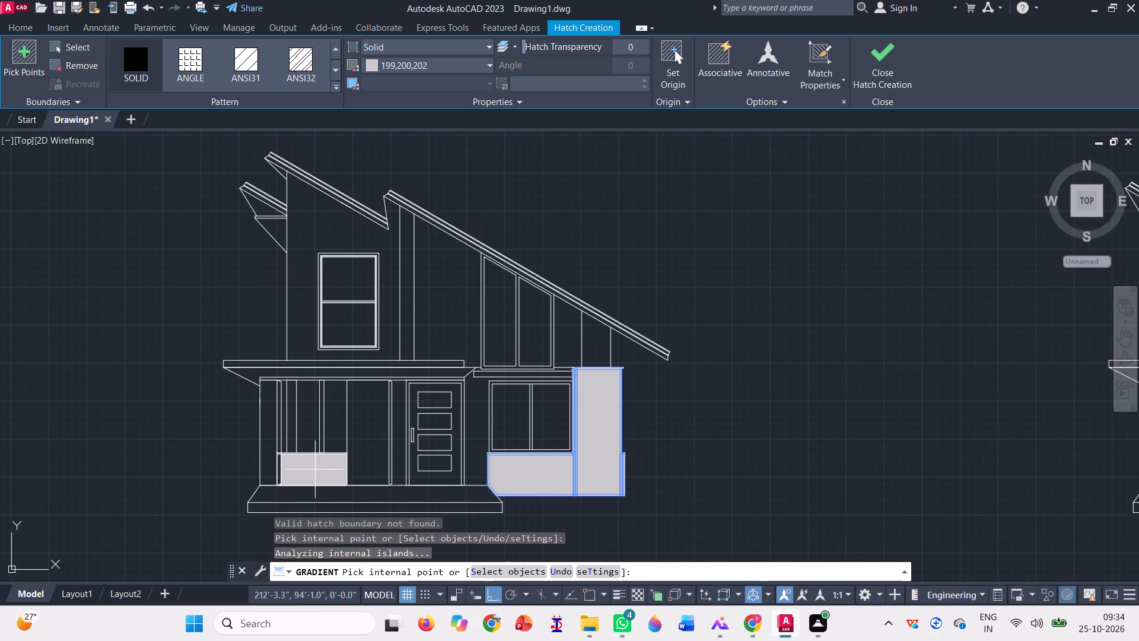
left_click(315, 468)
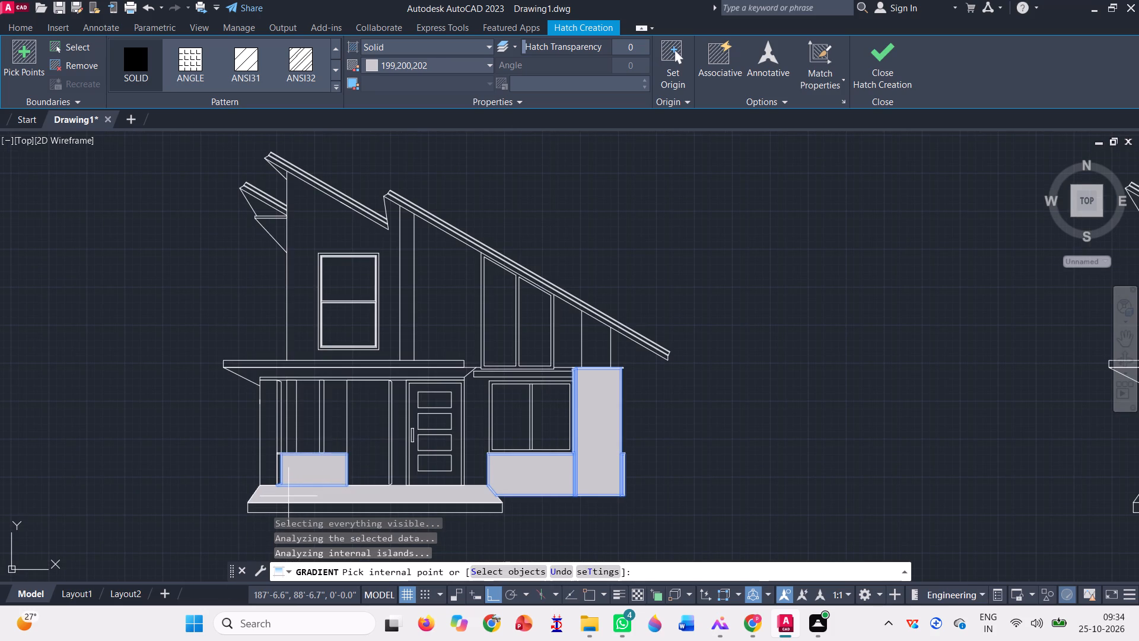
left_click(288, 496)
scroll(439, 505, "down", 1)
scroll(432, 509, "up", 1)
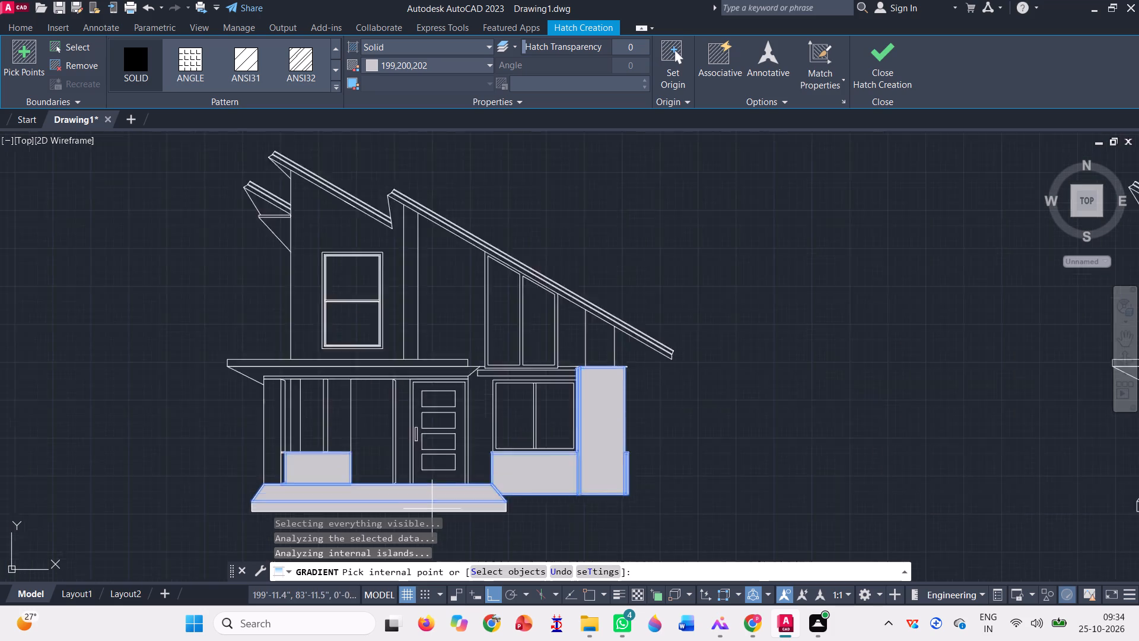
scroll(432, 509, "up", 2)
left_click(432, 507)
scroll(484, 488, "down", 4)
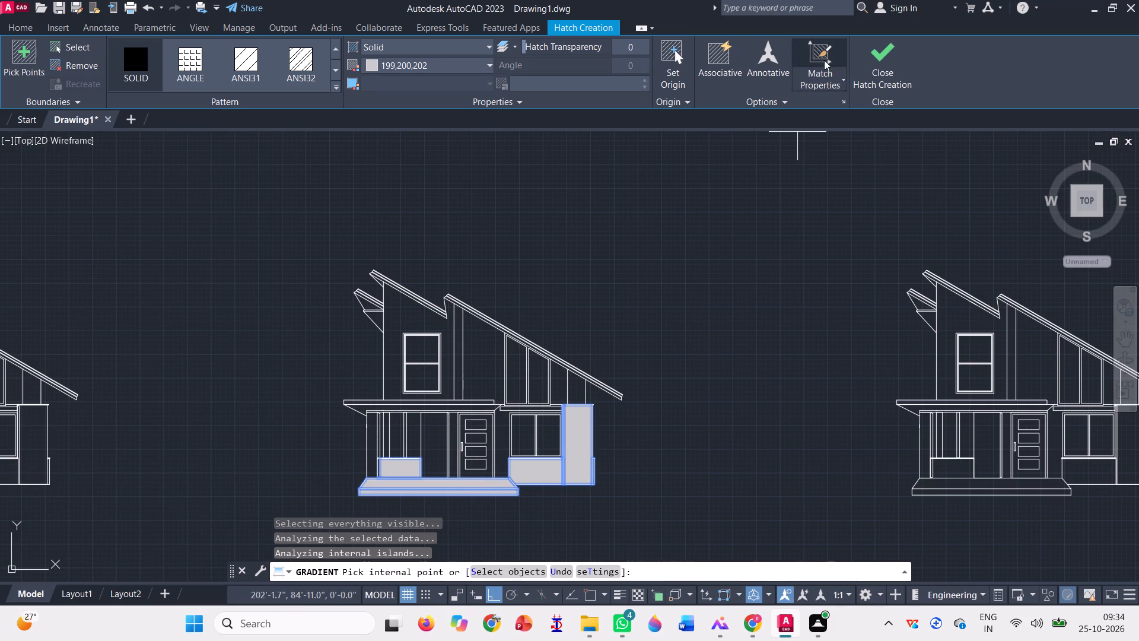
left_click(873, 79)
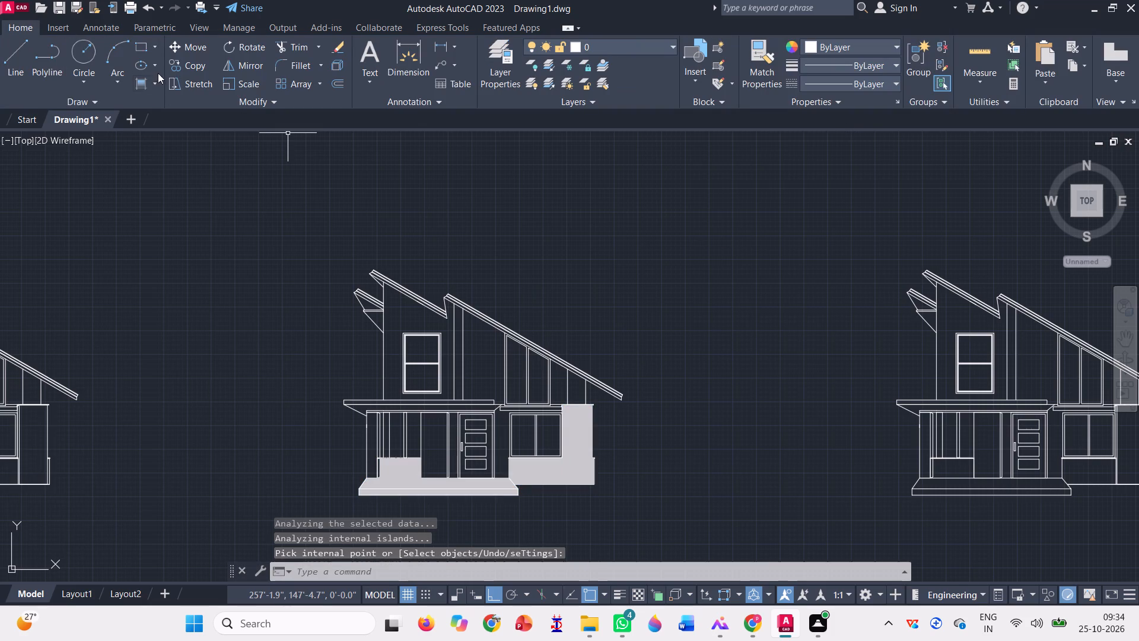
Hatch the middle elevation's right-hand wall column and the low wall under the ground-floor window with the HOUND pattern in colour 199,200,202.
left_click(157, 82)
left_click(164, 109)
scroll(293, 68, "up", 3)
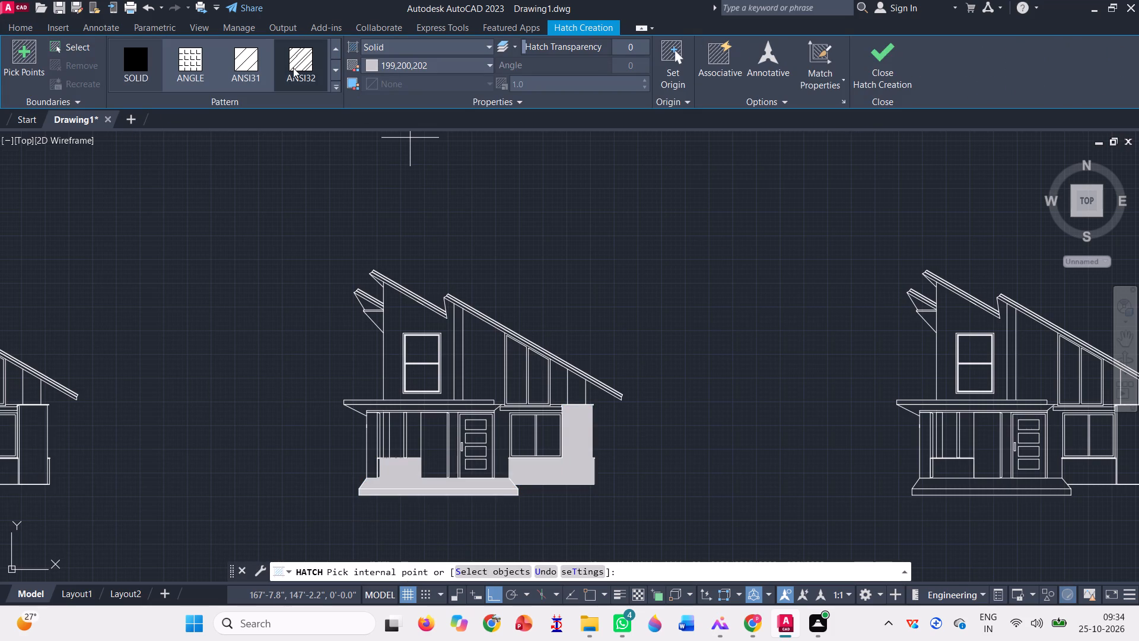
scroll(284, 59, "down", 1)
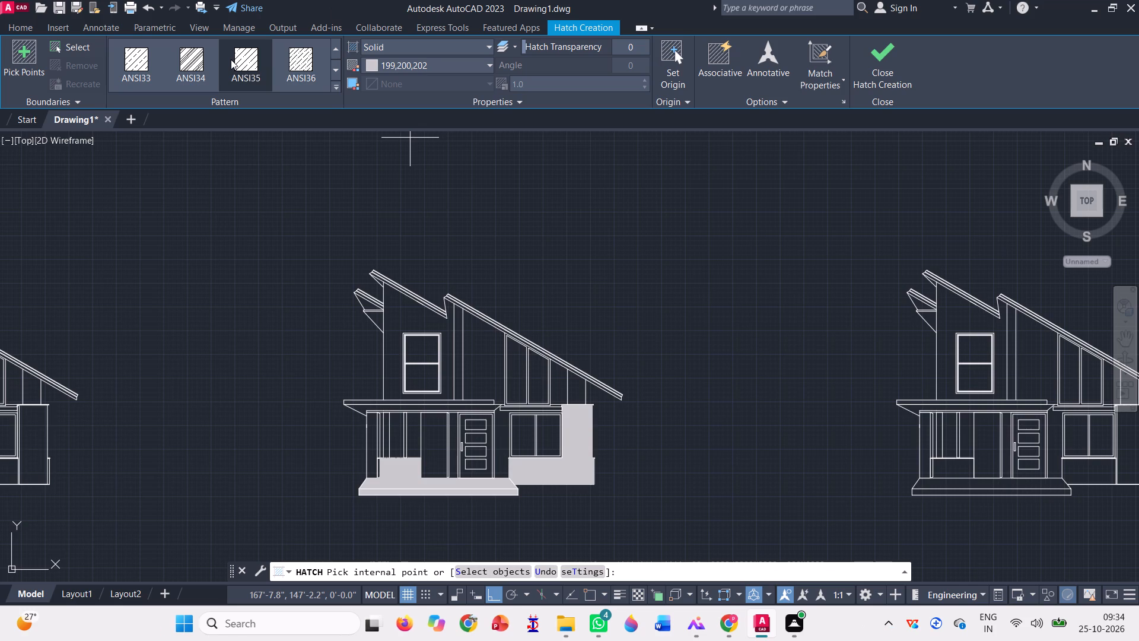
scroll(231, 59, "down", 1)
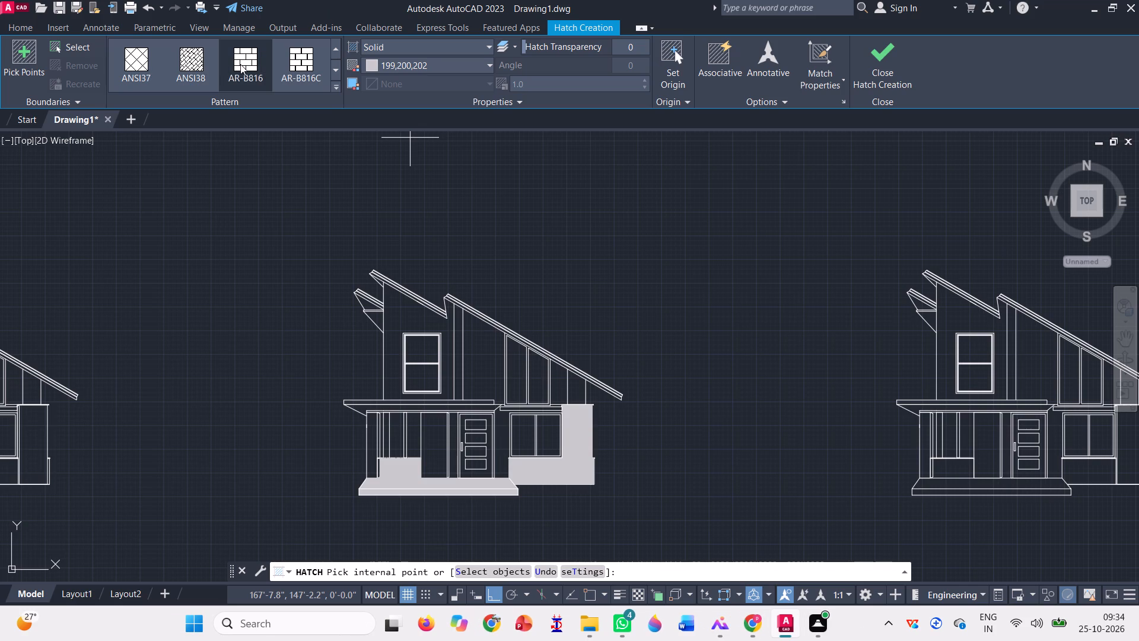
scroll(240, 64, "down", 1)
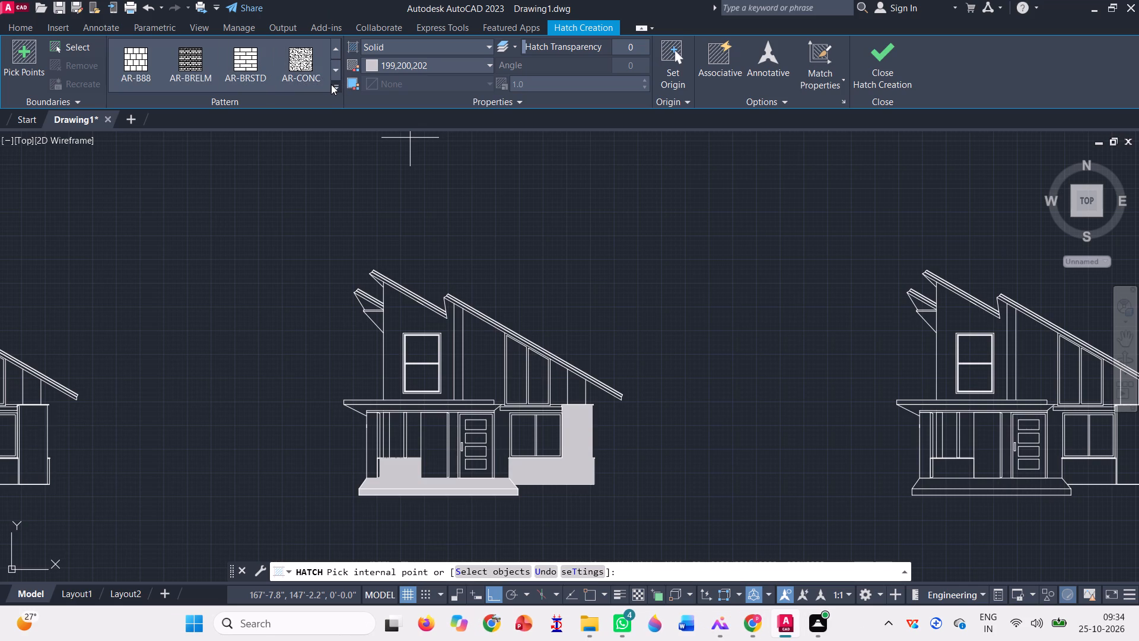
left_click(331, 84)
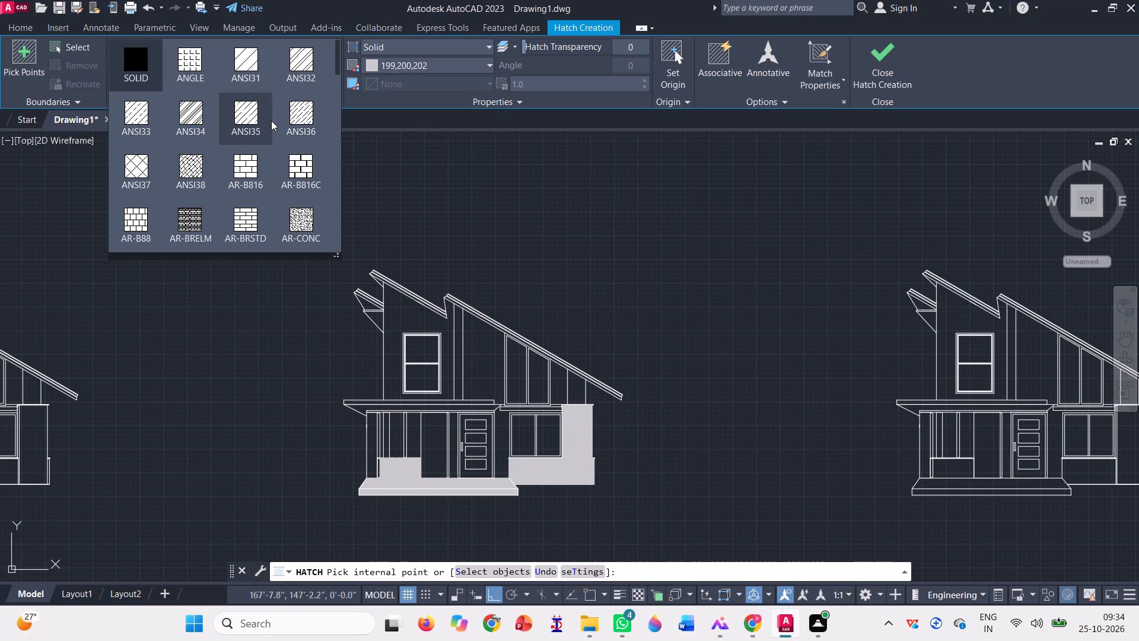
scroll(247, 137, "down", 1)
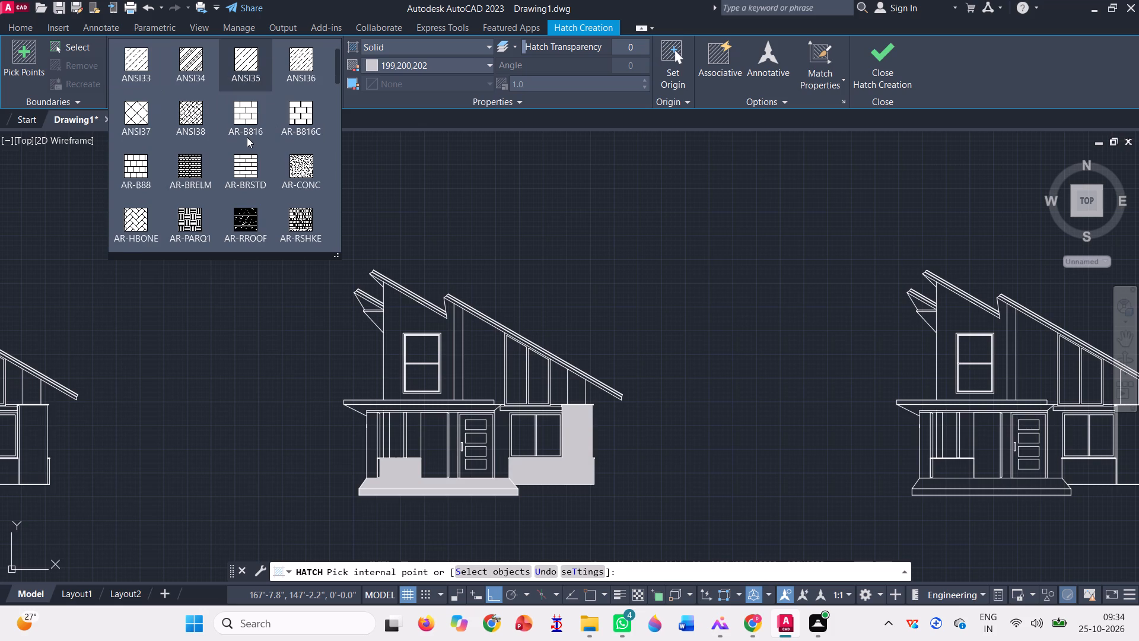
scroll(247, 137, "down", 1)
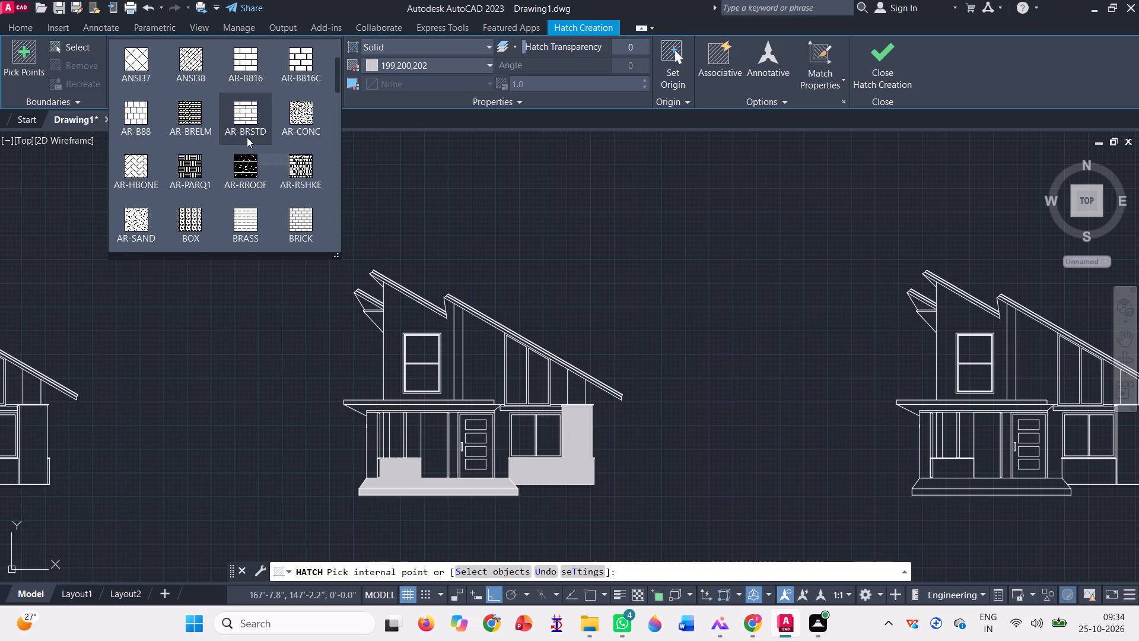
scroll(233, 186, "down", 1)
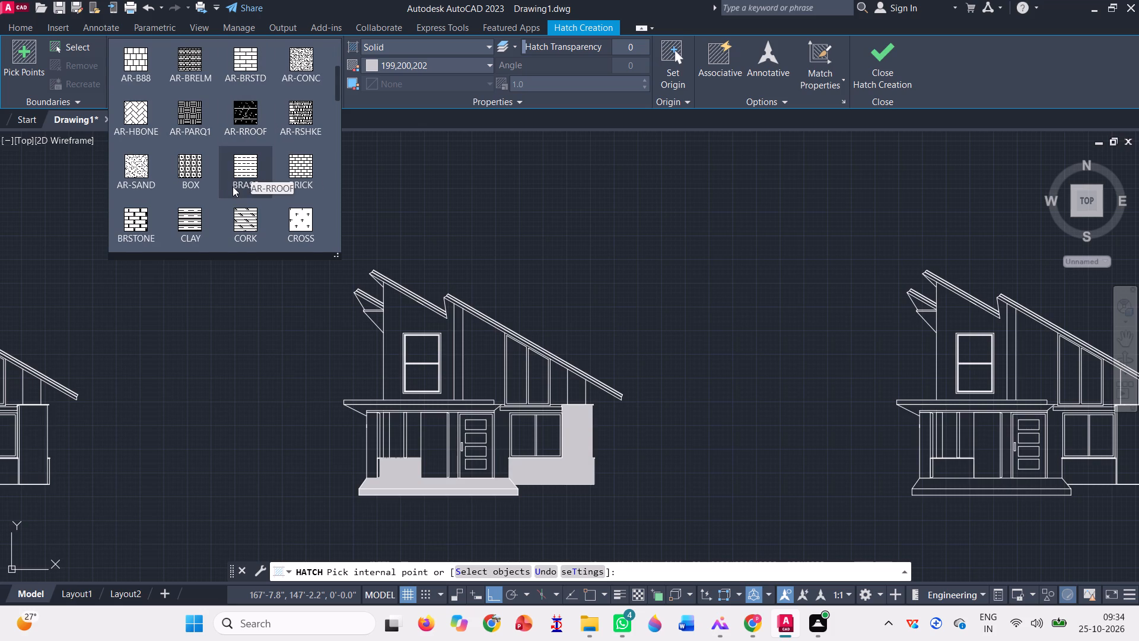
scroll(289, 222, "down", 1)
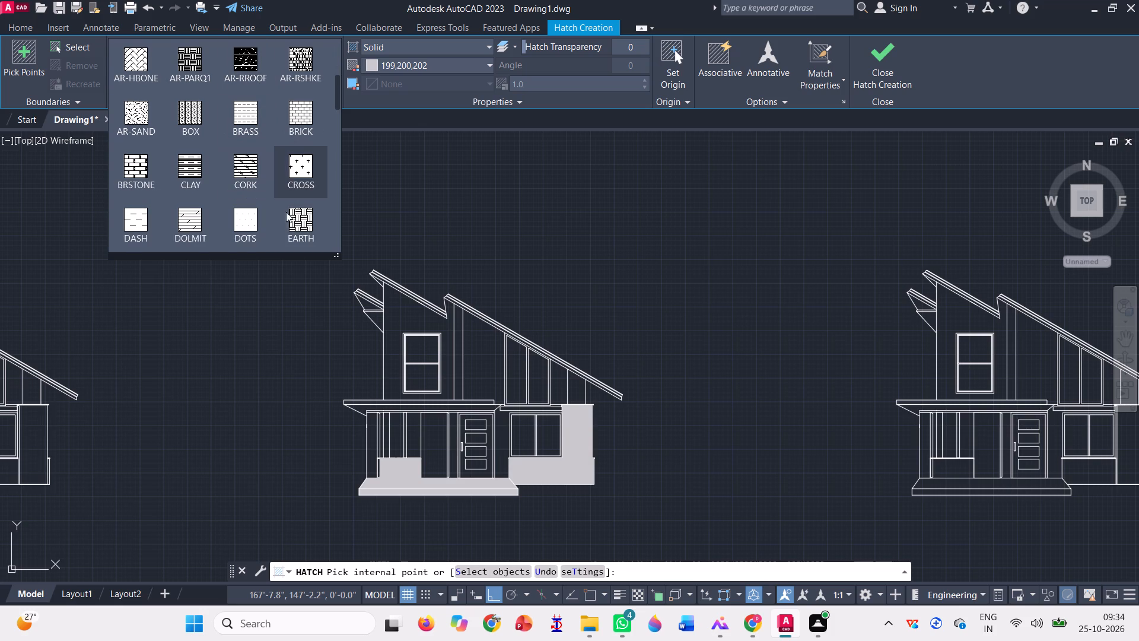
scroll(283, 206, "down", 2)
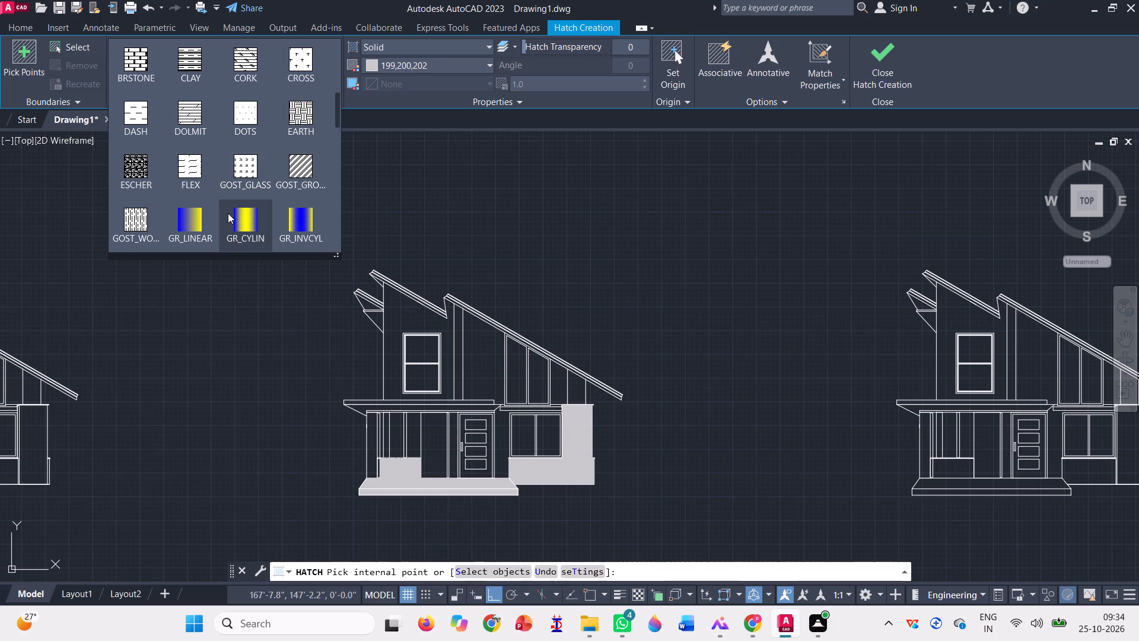
scroll(228, 213, "down", 3)
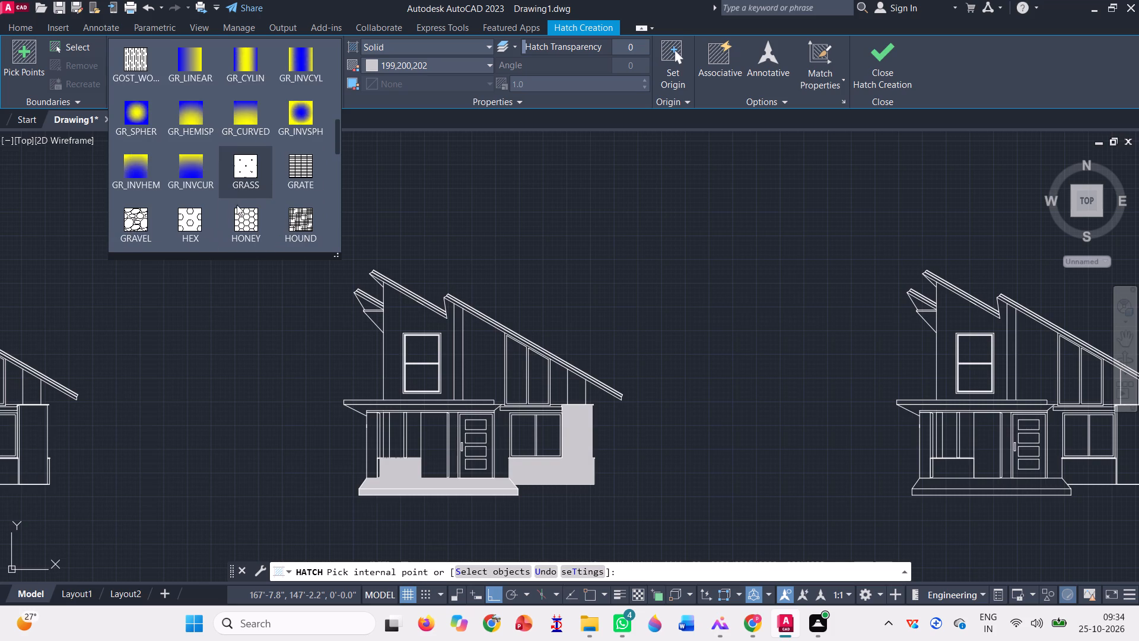
left_click(293, 220)
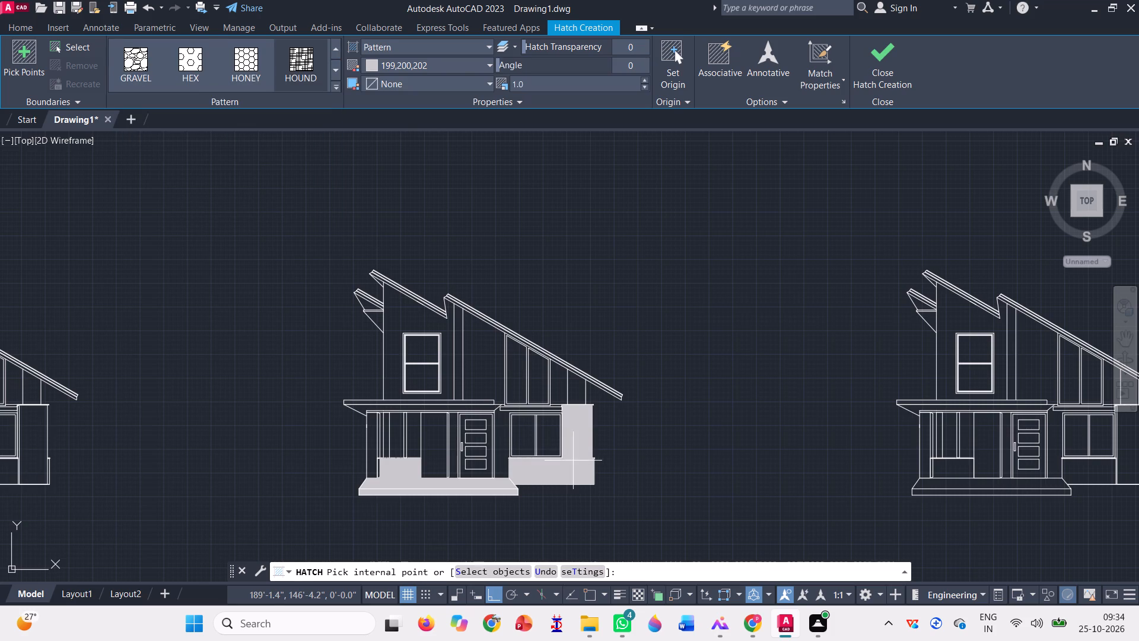
scroll(580, 433, "up", 3)
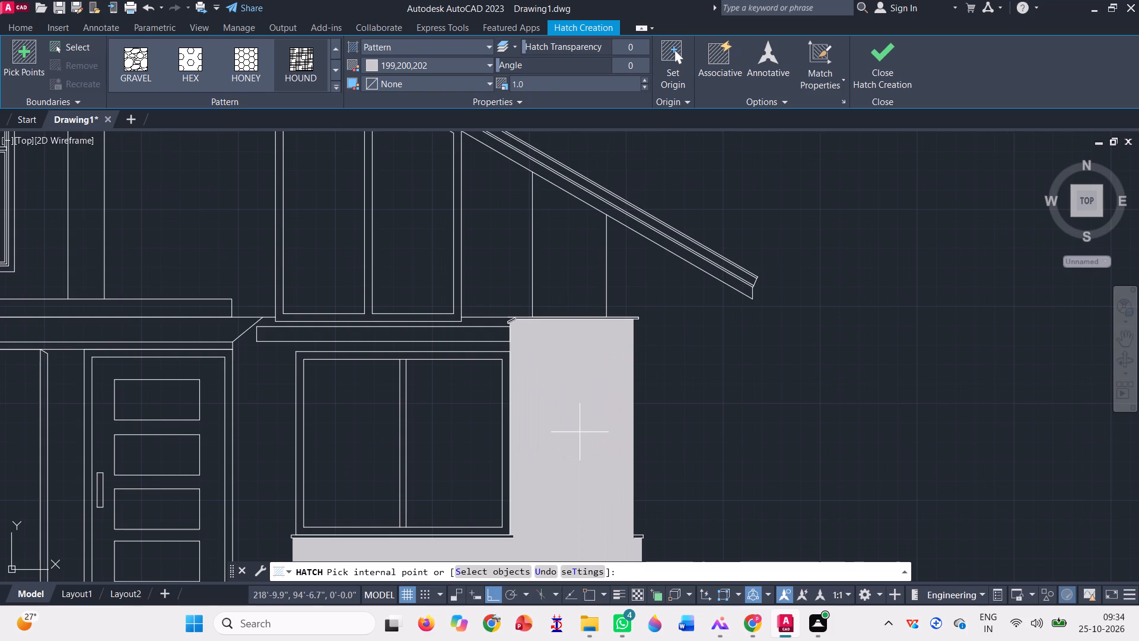
left_click(575, 424)
scroll(569, 342, "down", 3)
scroll(536, 406, "down", 1)
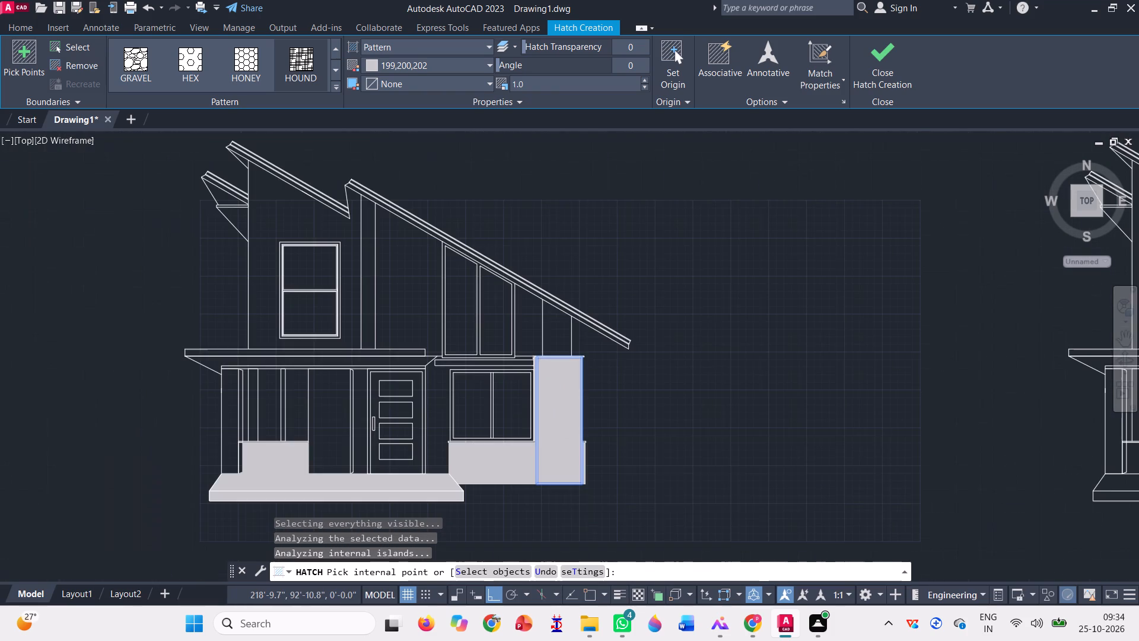
left_click(510, 460)
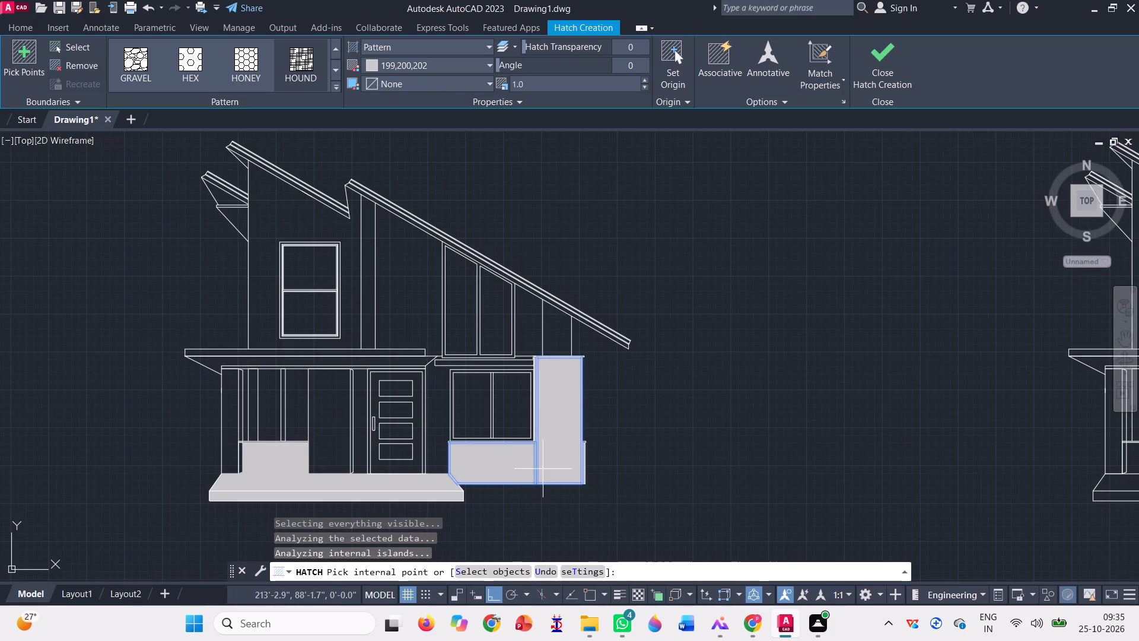
Add the narrow strip beside the right-hand column and the low porch wall to the HOUND hatch, and finish the hatch.
scroll(588, 456, "up", 7)
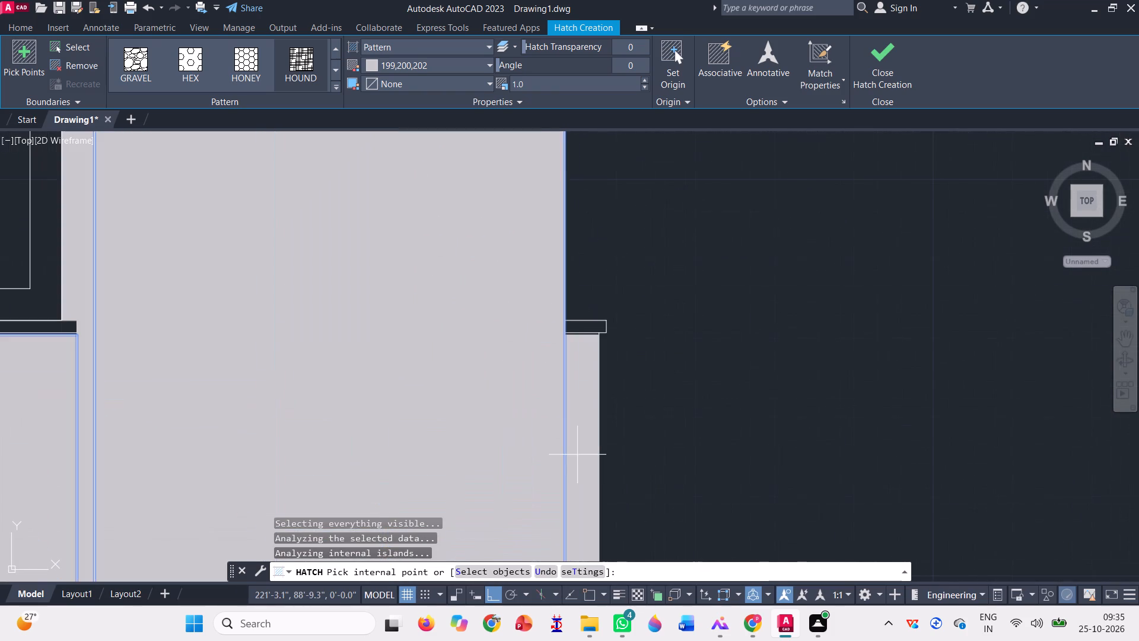
left_click(590, 462)
scroll(668, 389, "down", 6)
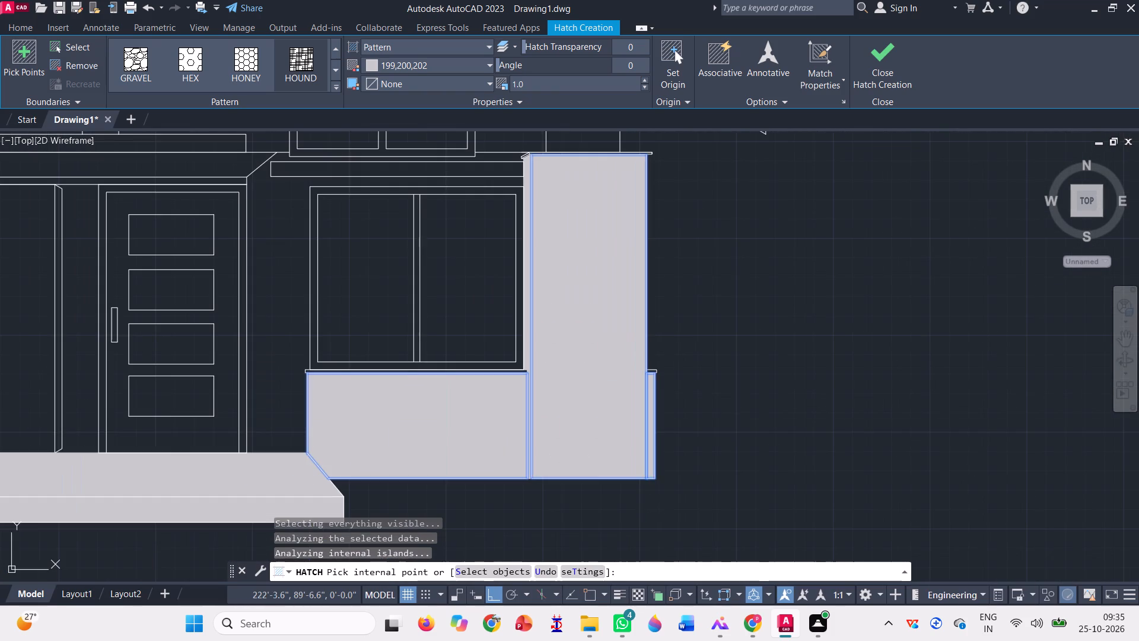
scroll(384, 377, "down", 2)
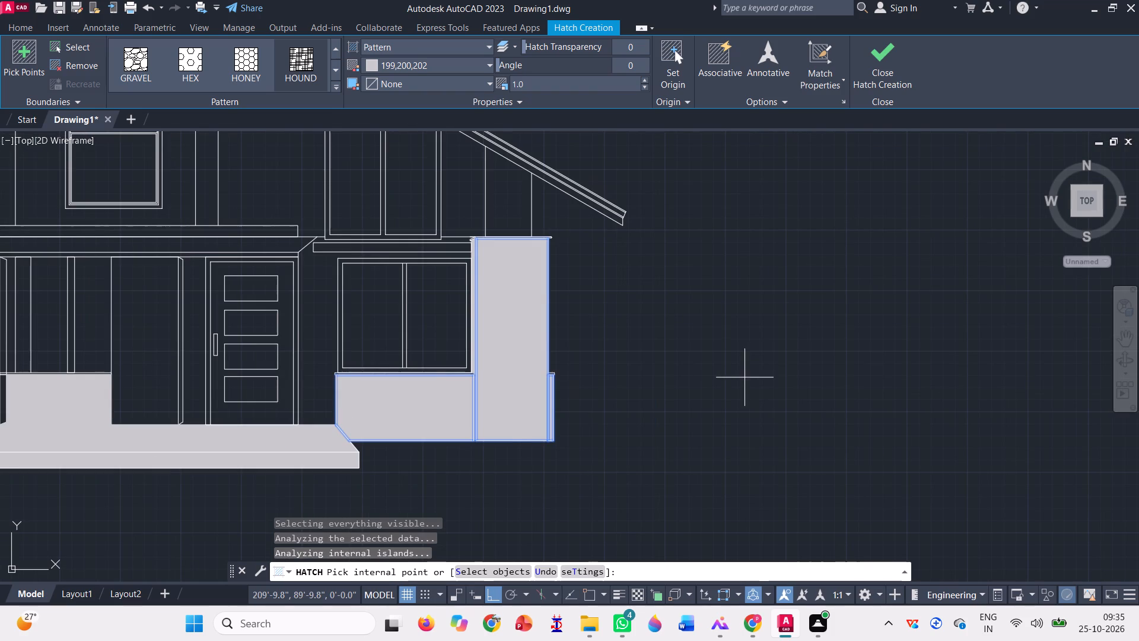
scroll(746, 377, "down", 1)
scroll(327, 391, "up", 3)
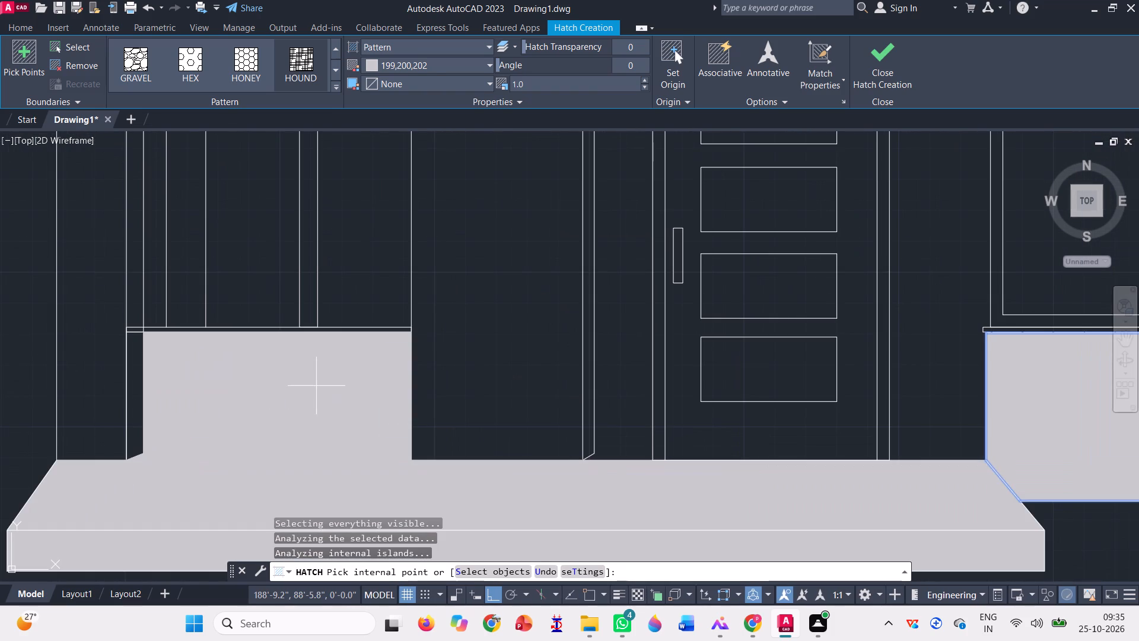
left_click(316, 385)
scroll(418, 379, "down", 3)
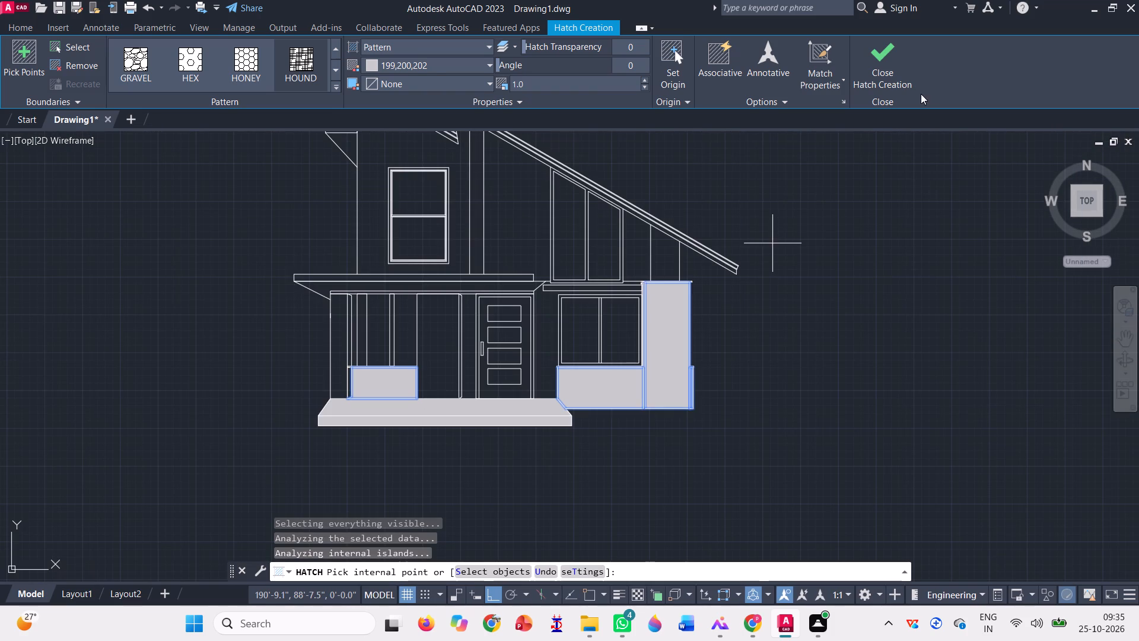
left_click(872, 55)
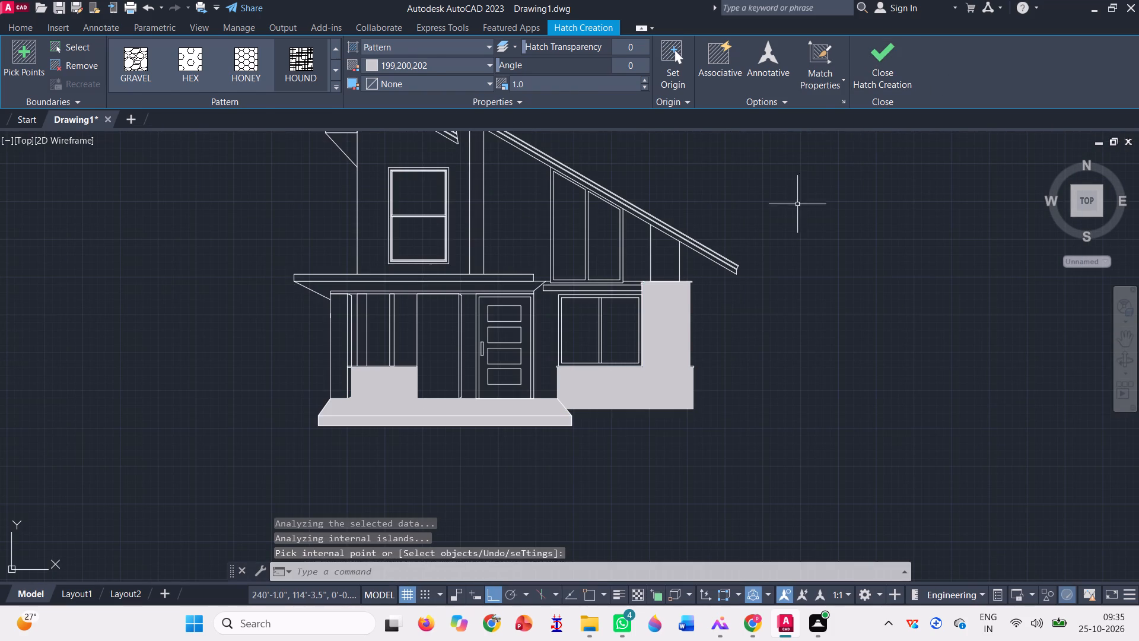
Move the solid grey hatch from the middle elevation to the same place on the left elevation, using the roof's lower eave corner as reference.
left_click(666, 332)
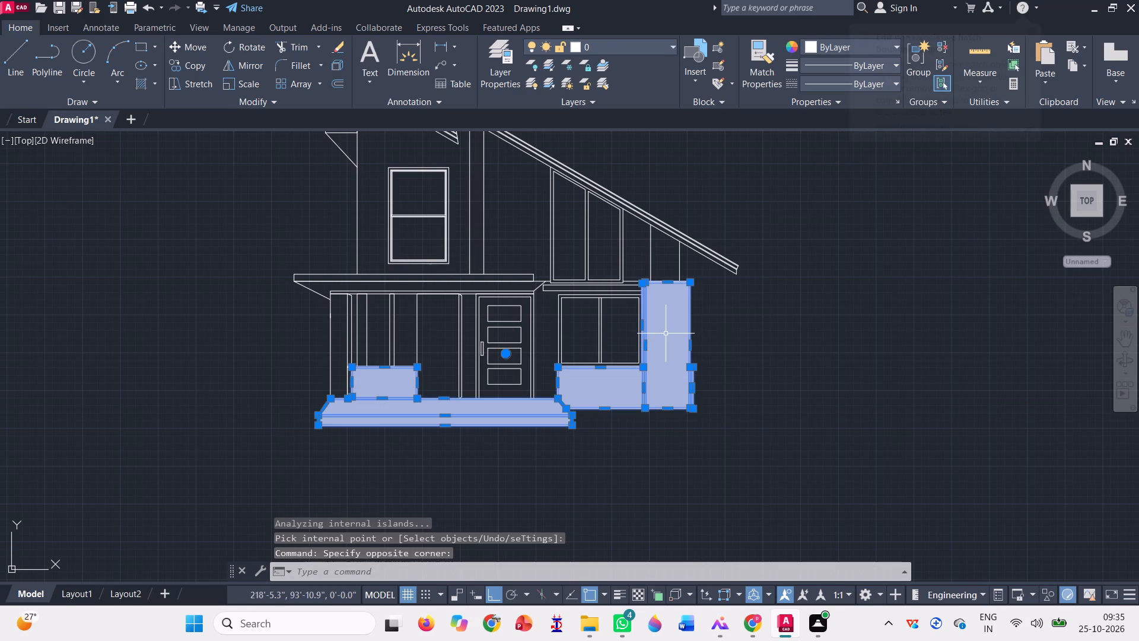
type("m")
key("space")
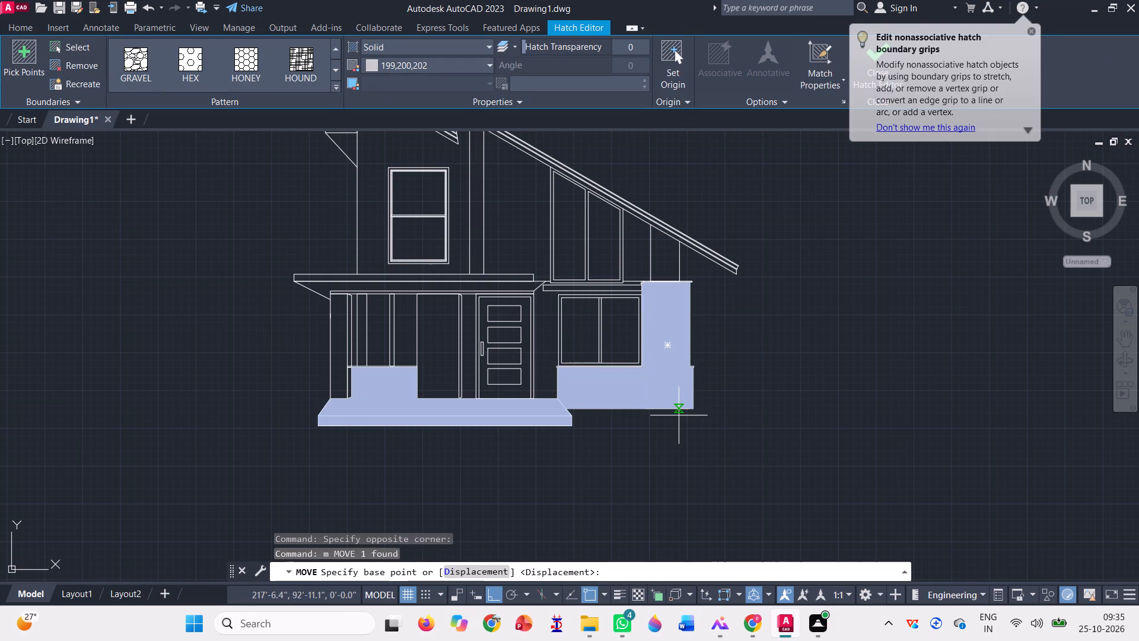
scroll(774, 257, "up", 3)
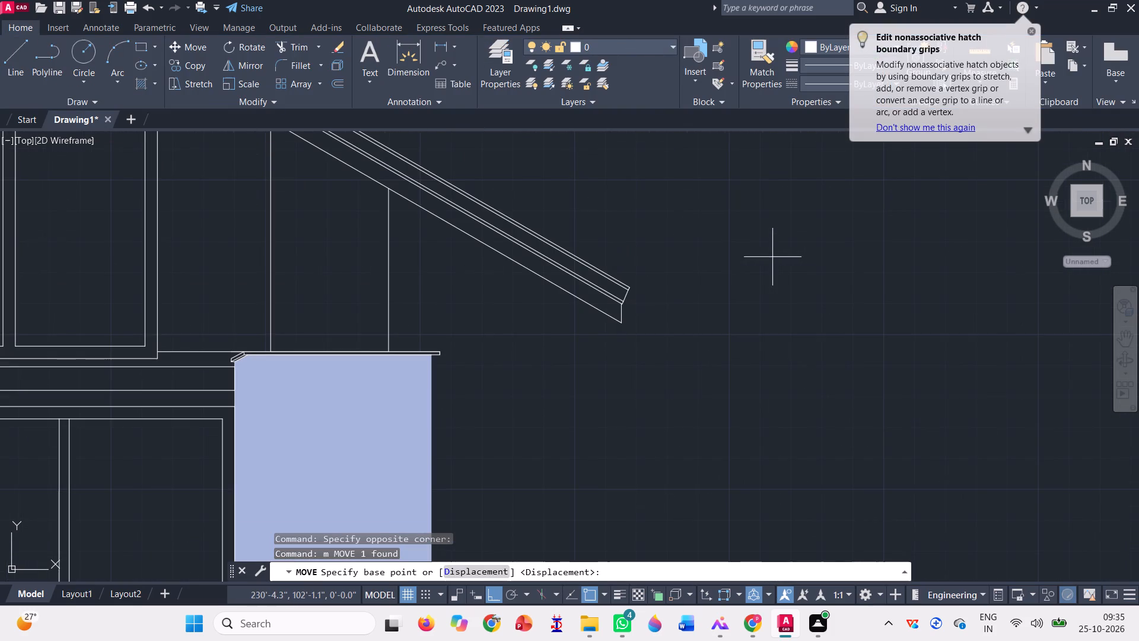
left_click(623, 325)
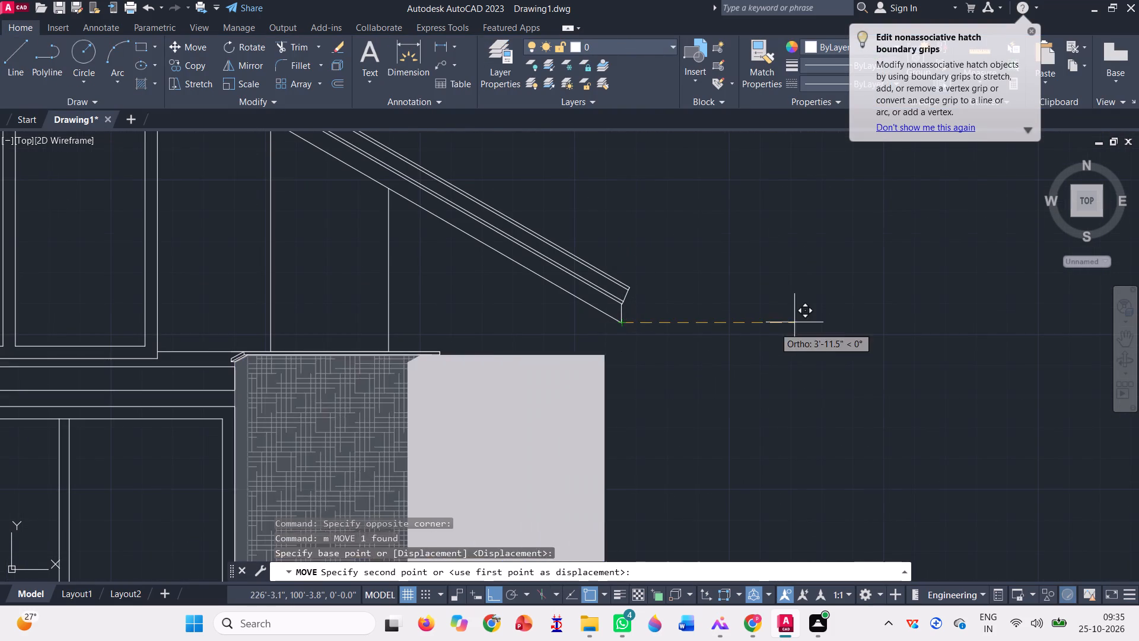
scroll(794, 322, "down", 5)
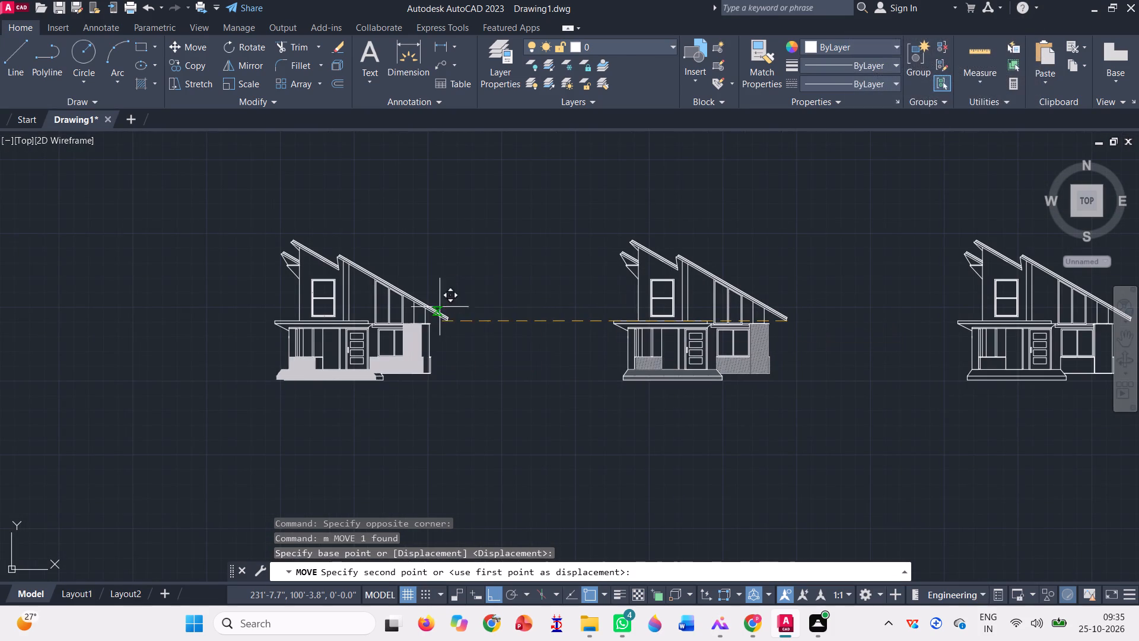
scroll(470, 345, "up", 3)
scroll(427, 274, "up", 3)
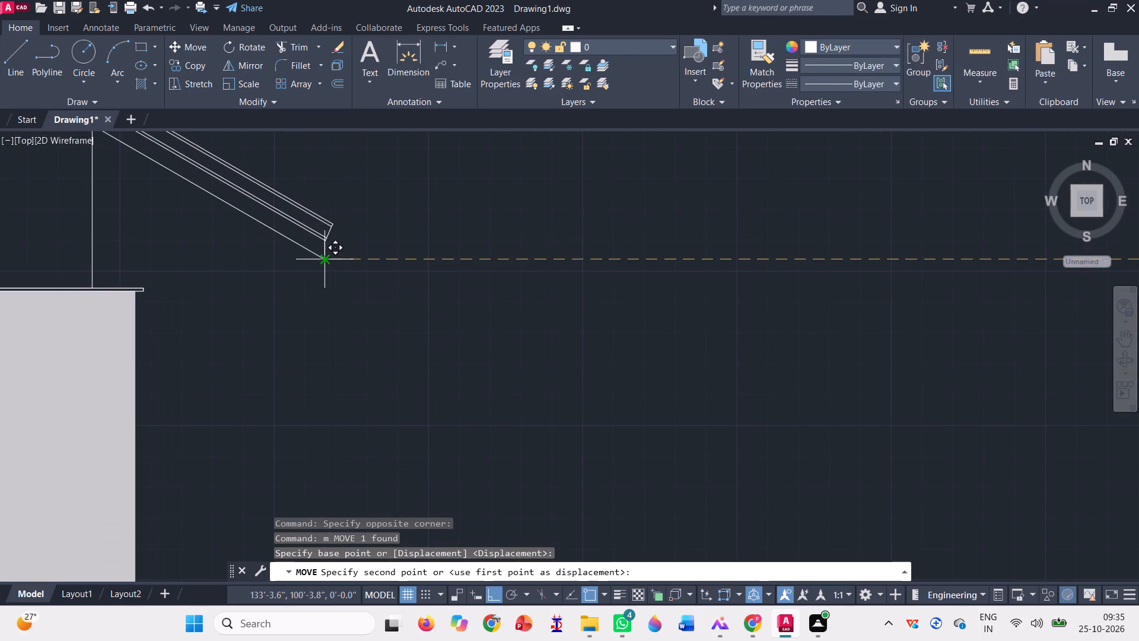
left_click(323, 259)
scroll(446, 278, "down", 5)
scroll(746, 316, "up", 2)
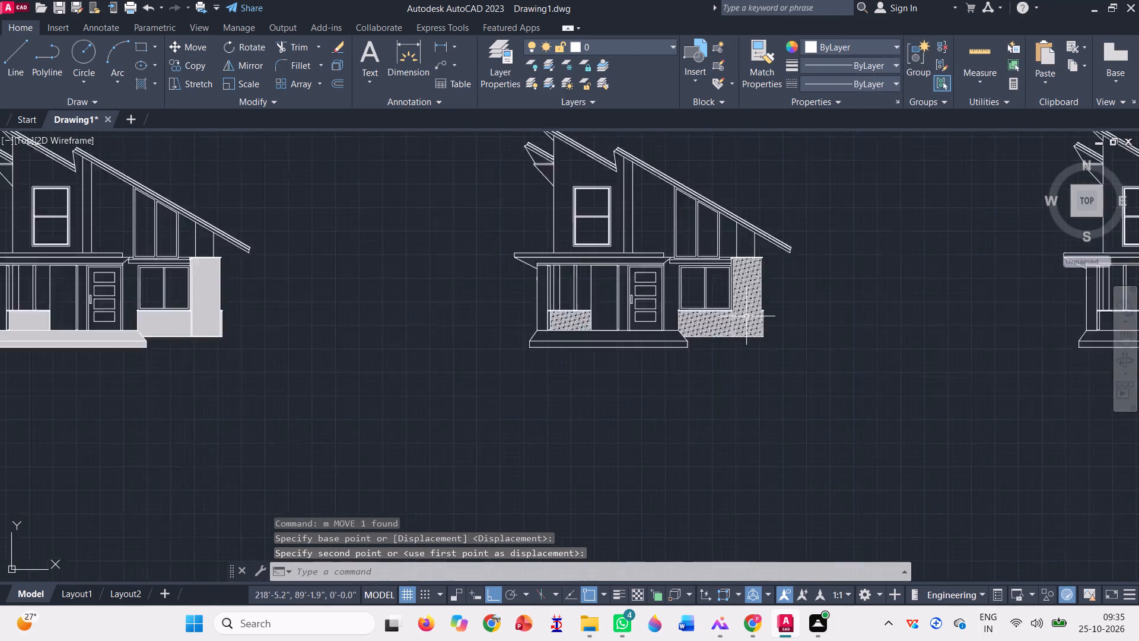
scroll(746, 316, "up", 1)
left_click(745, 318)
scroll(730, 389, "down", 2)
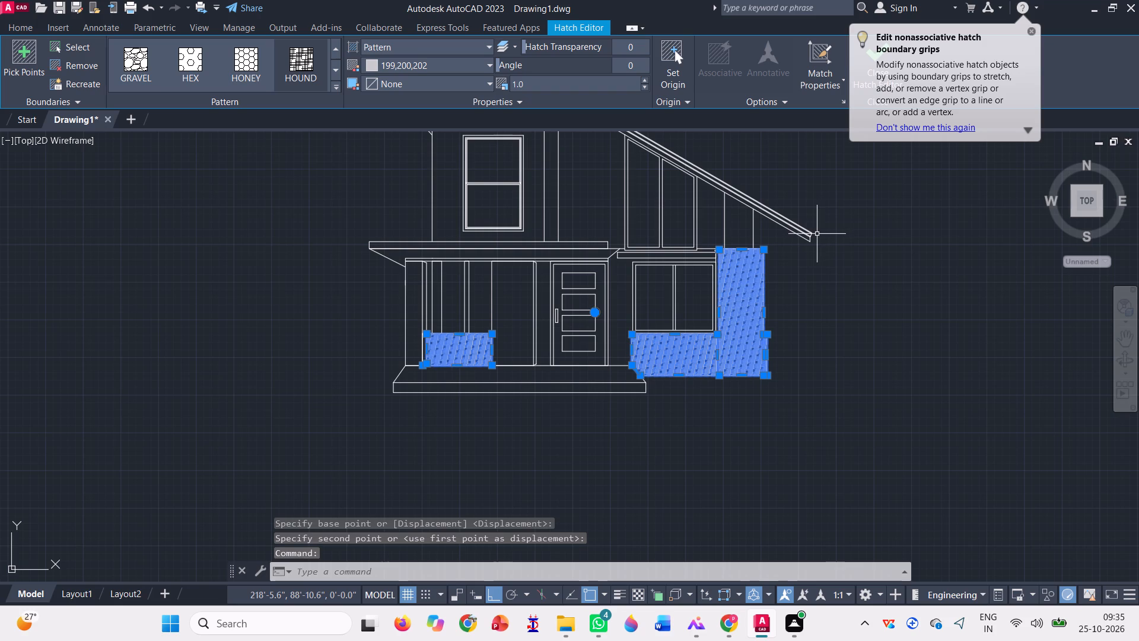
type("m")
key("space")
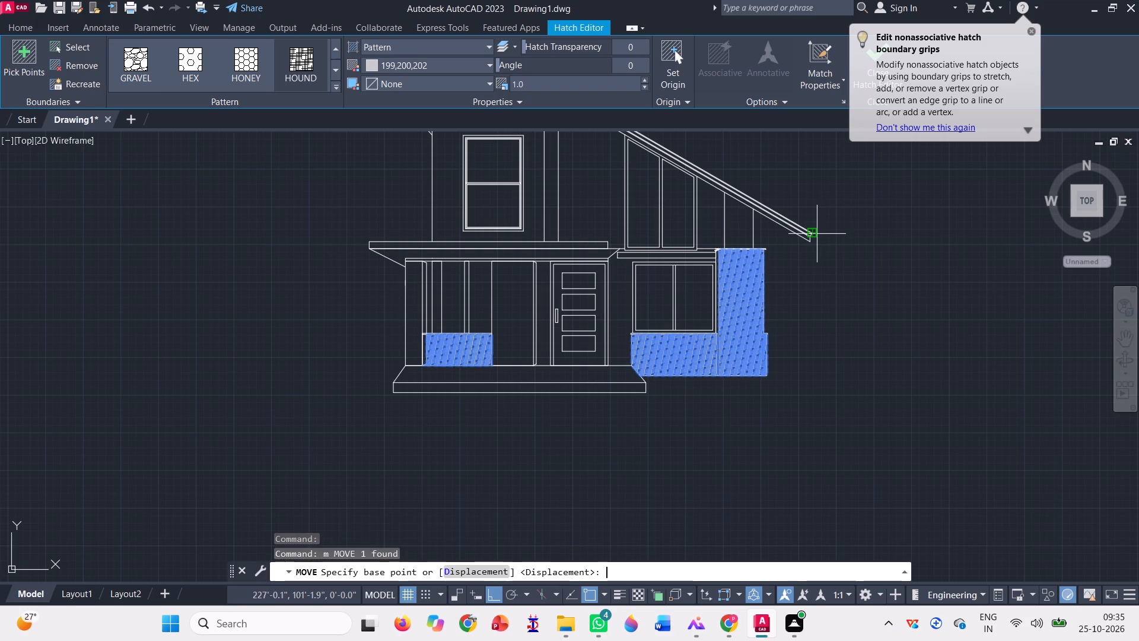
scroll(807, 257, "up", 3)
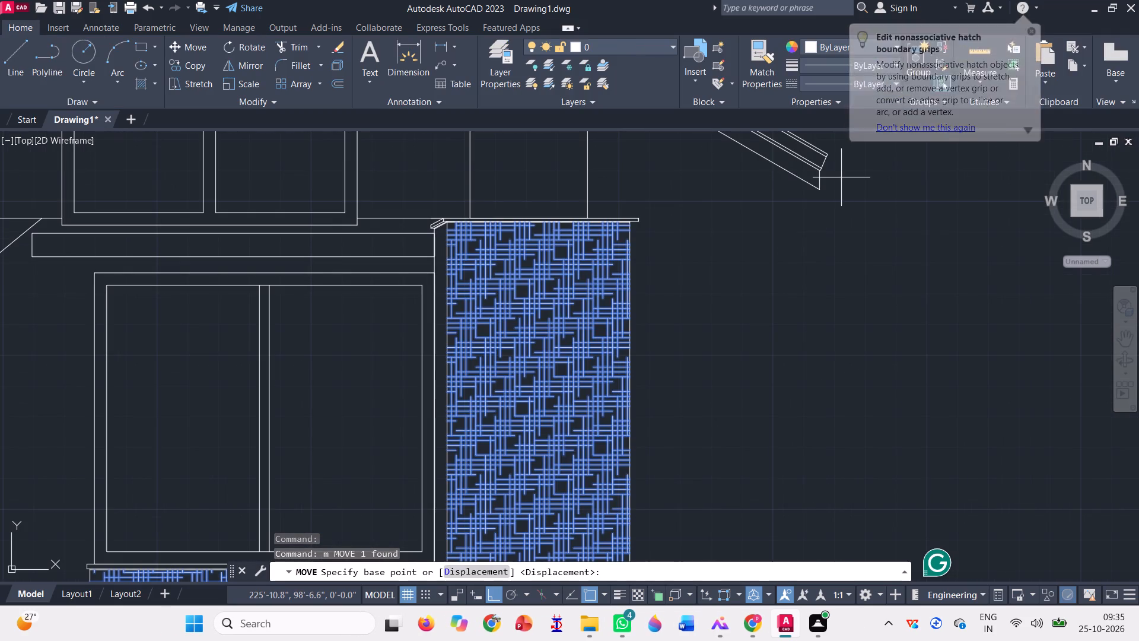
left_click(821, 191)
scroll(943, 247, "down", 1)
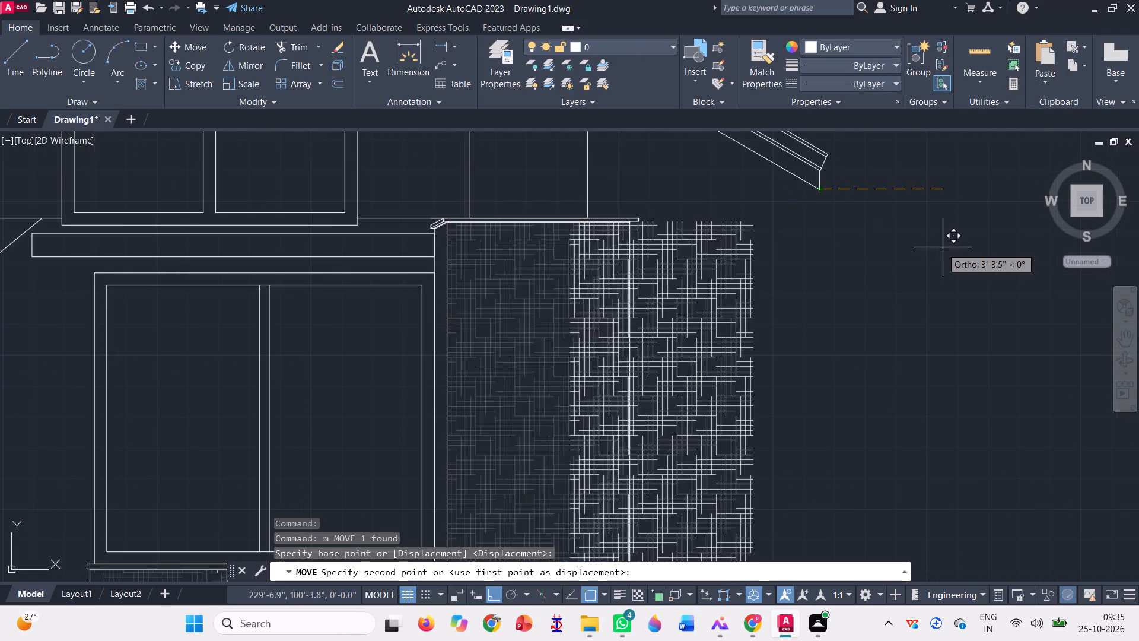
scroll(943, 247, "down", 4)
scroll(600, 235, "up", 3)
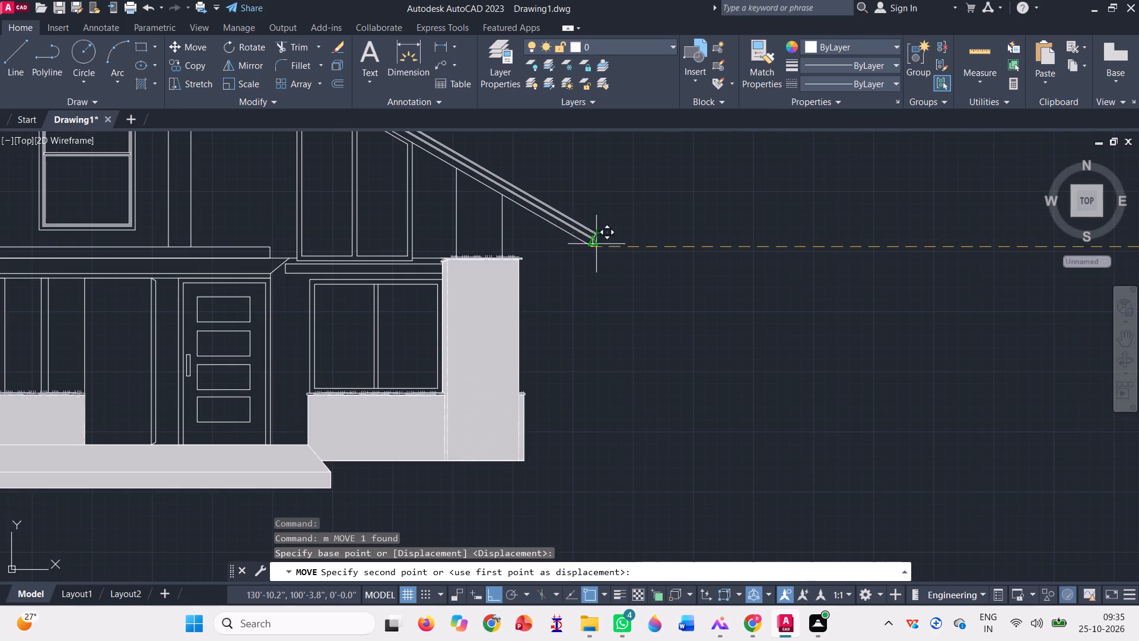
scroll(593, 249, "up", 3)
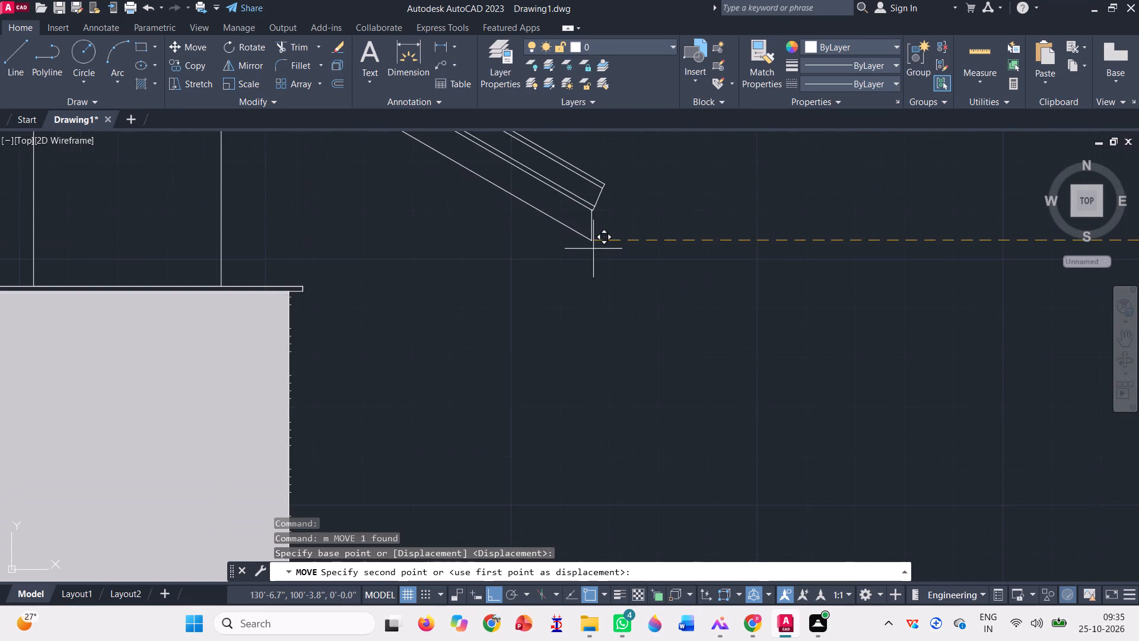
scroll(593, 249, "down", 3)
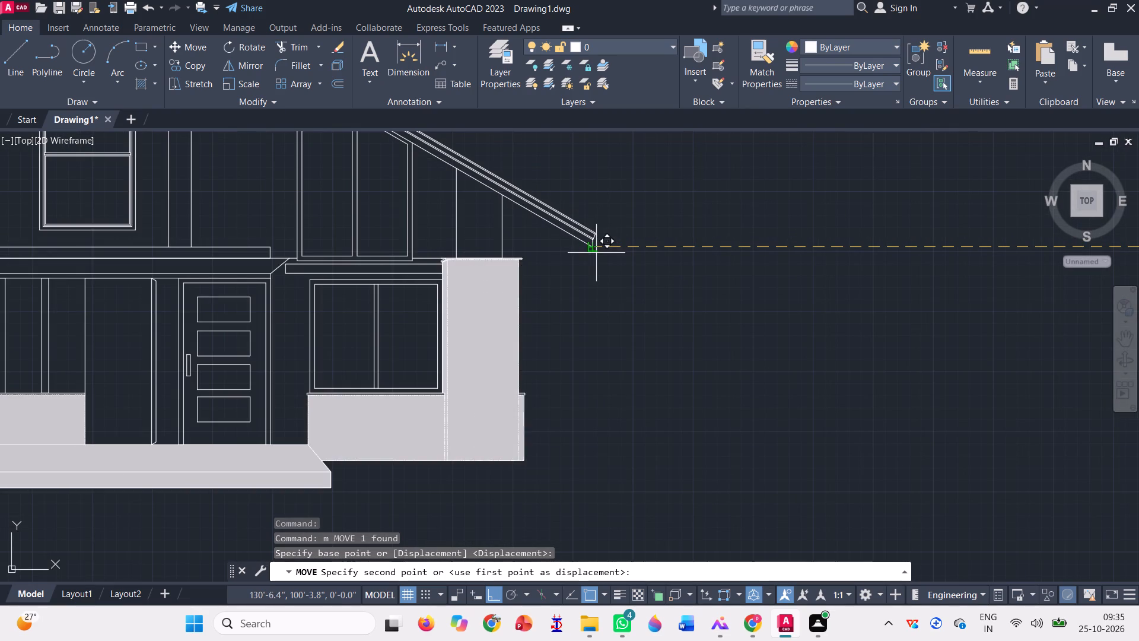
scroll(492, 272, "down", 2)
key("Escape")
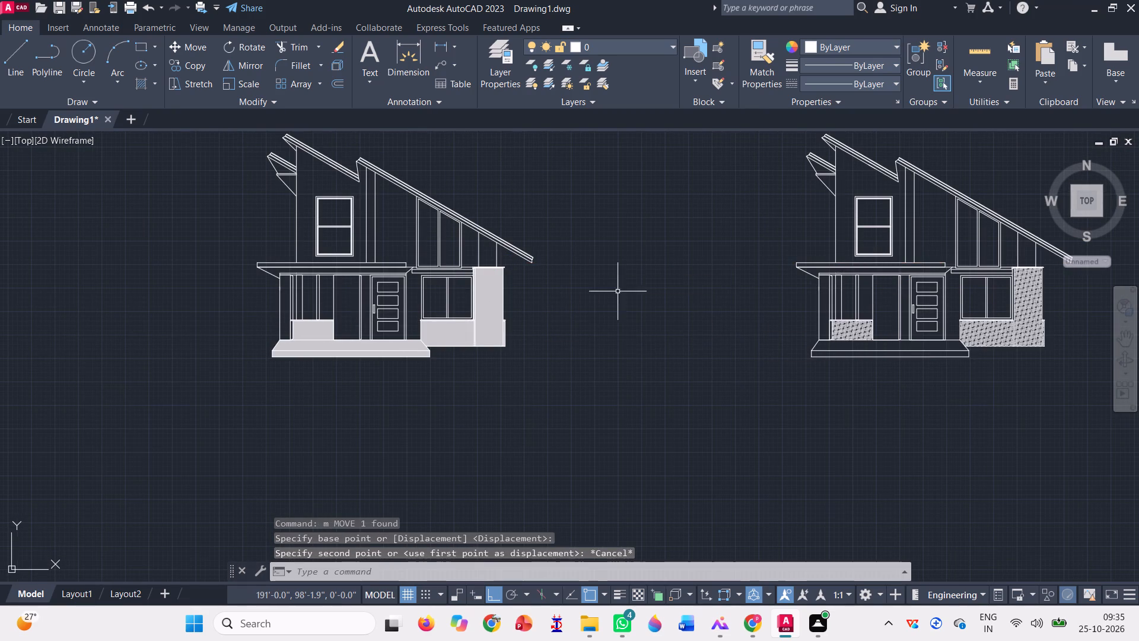
Change the middle elevation's HOUND hatch colour to 99,100,102 and finish editing the hatch.
scroll(567, 286, "down", 1)
scroll(827, 302, "up", 2)
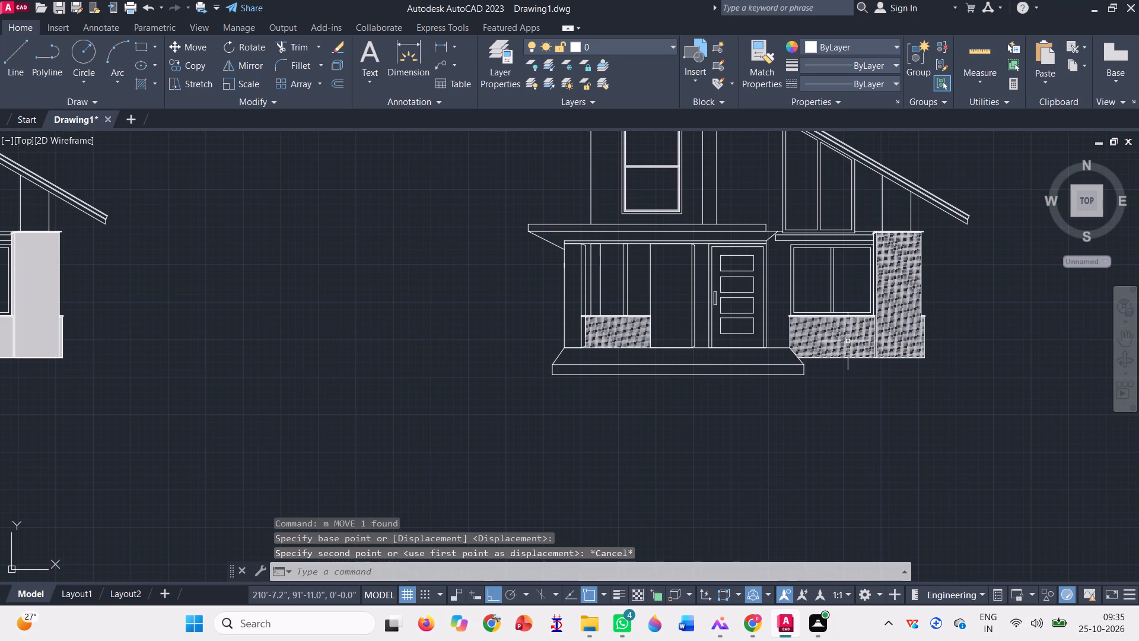
left_click(847, 341)
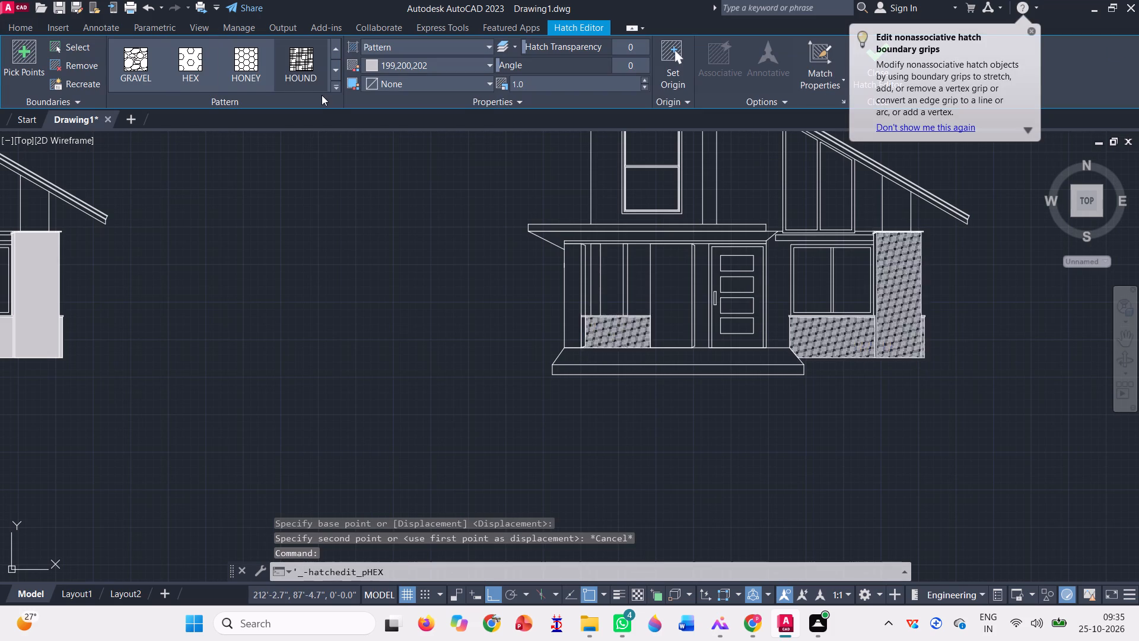
left_click(376, 66)
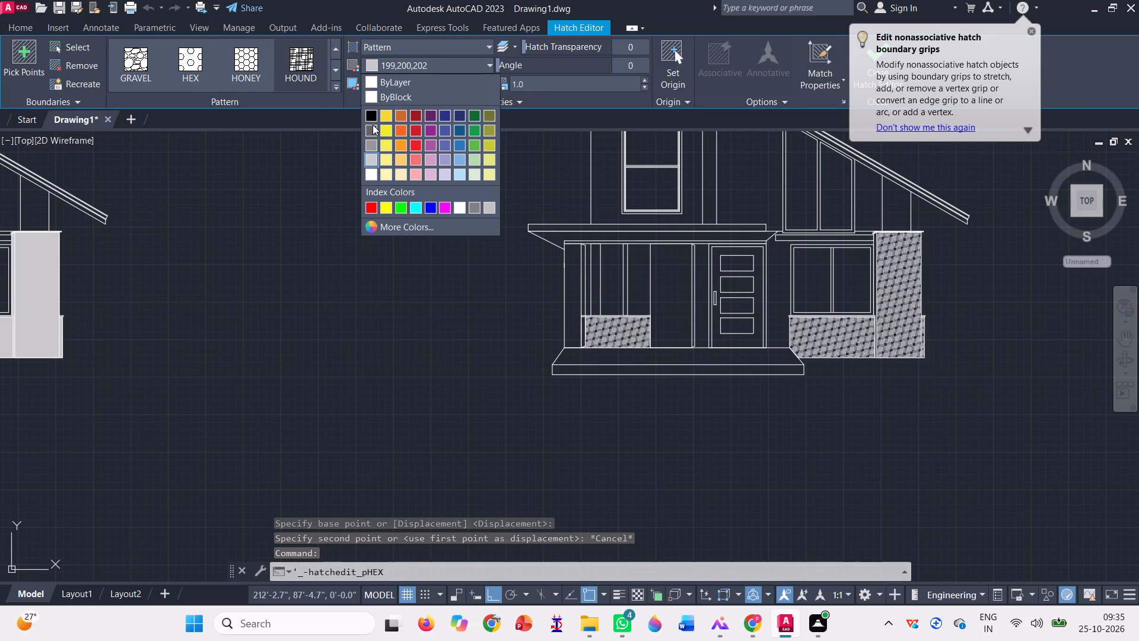
left_click(373, 130)
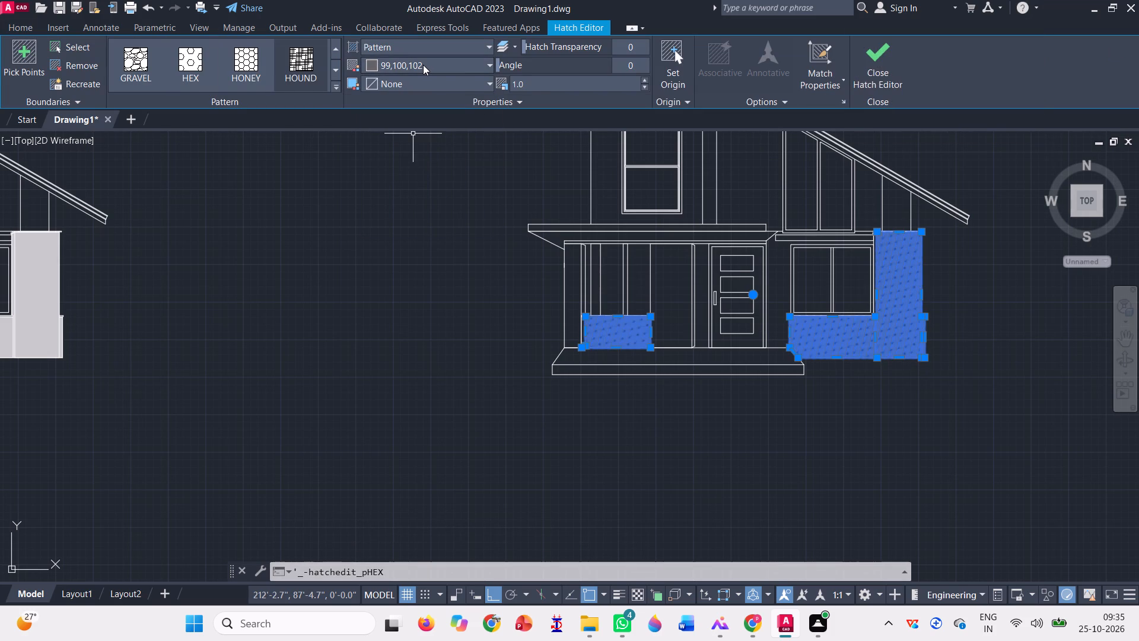
left_click(877, 61)
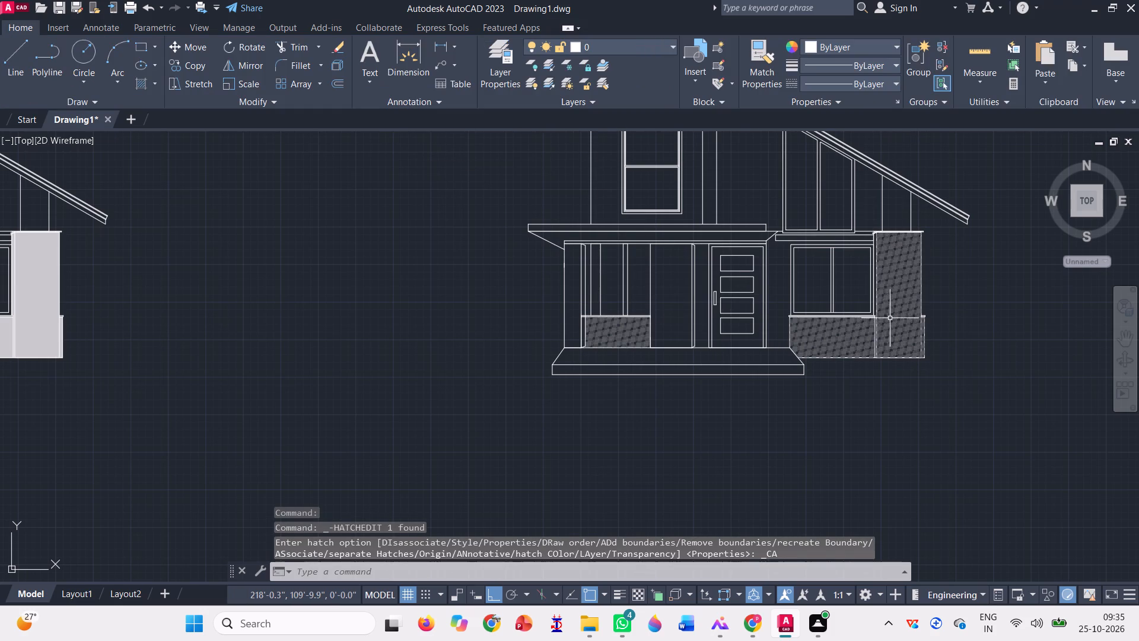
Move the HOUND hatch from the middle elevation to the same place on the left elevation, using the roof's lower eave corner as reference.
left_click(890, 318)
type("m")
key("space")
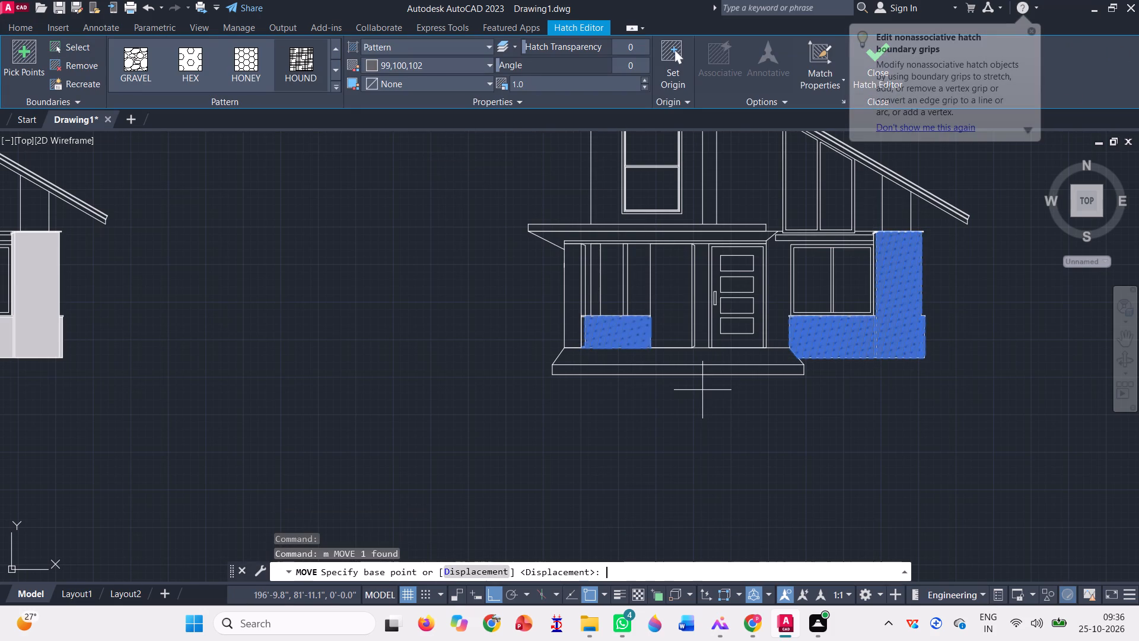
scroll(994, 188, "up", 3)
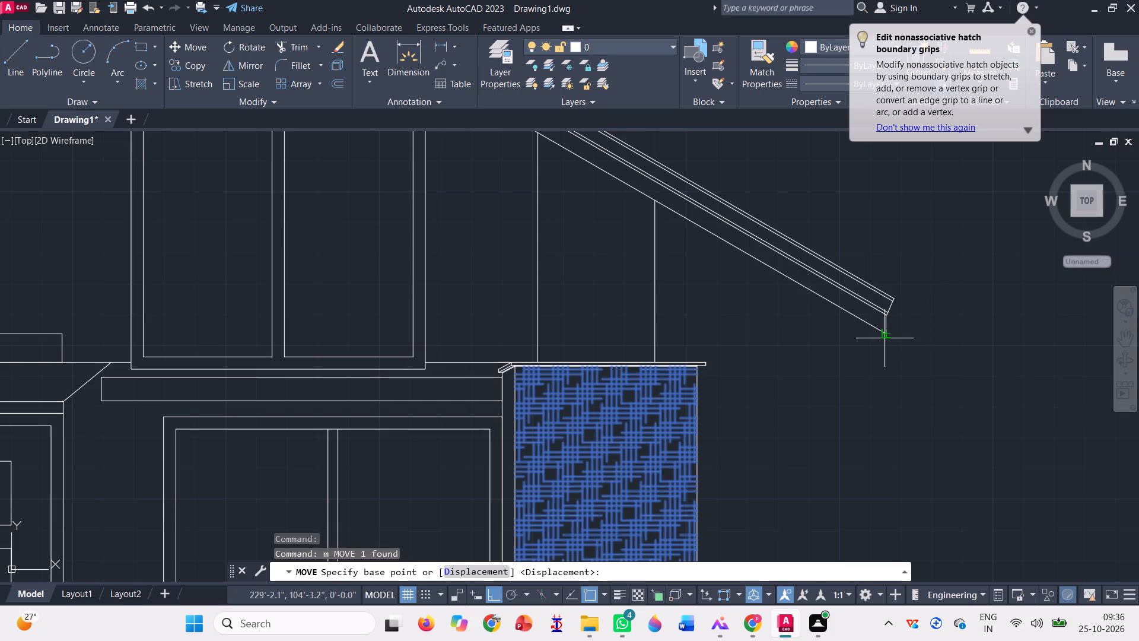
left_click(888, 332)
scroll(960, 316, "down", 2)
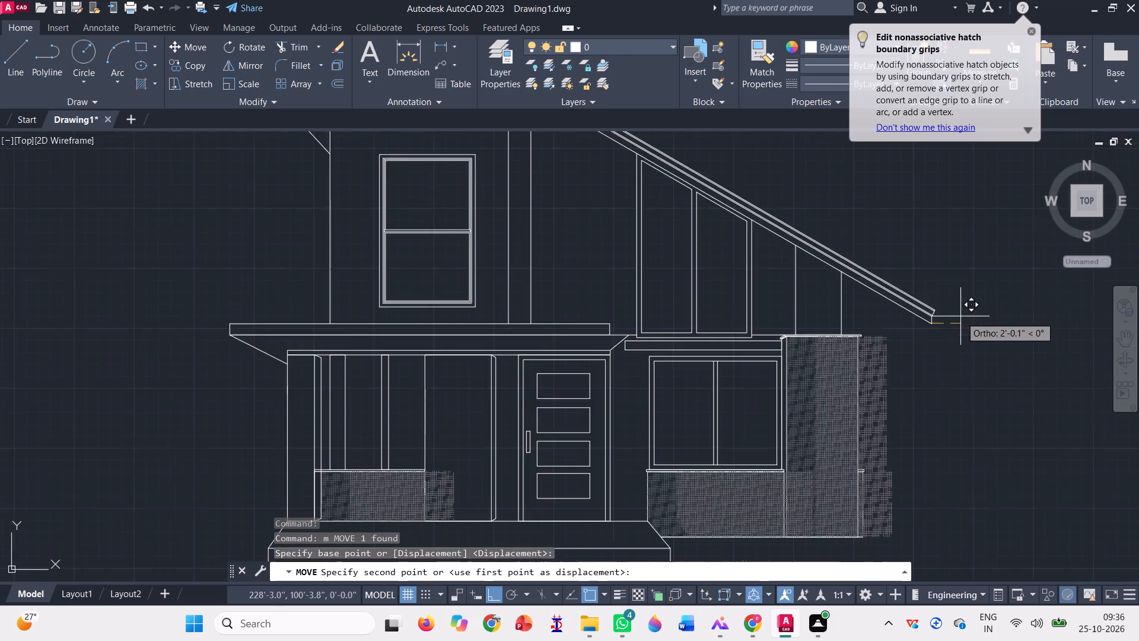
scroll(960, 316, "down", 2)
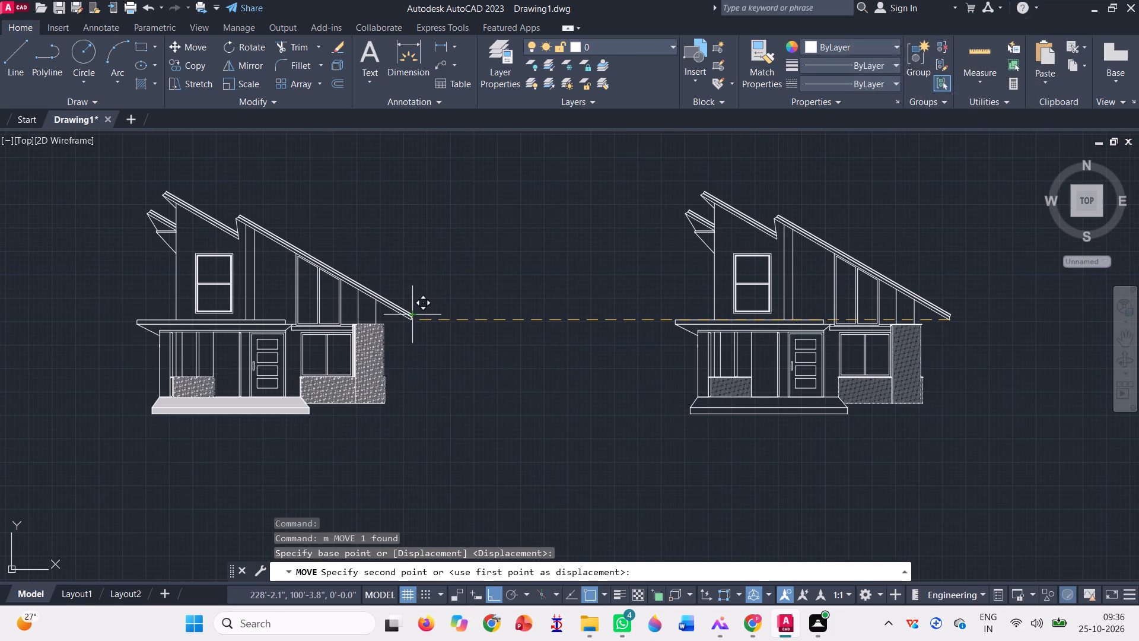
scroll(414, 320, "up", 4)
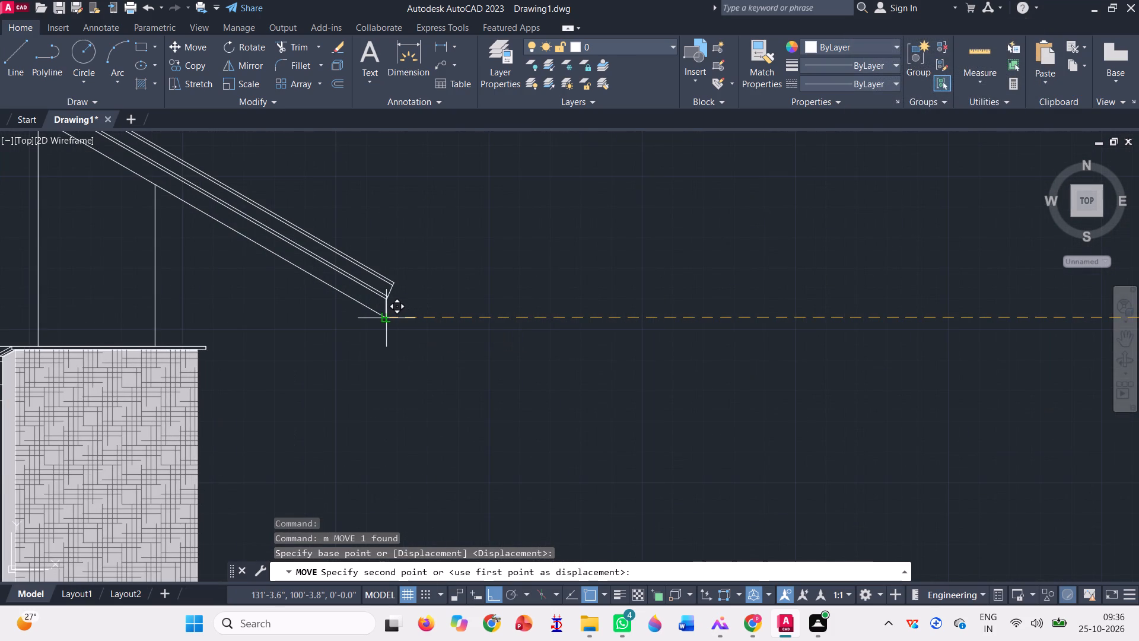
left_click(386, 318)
Move the solid grey hatch from the left elevation back to the middle elevation, aligning it by the roof's lower eave corner.
scroll(579, 294, "down", 3)
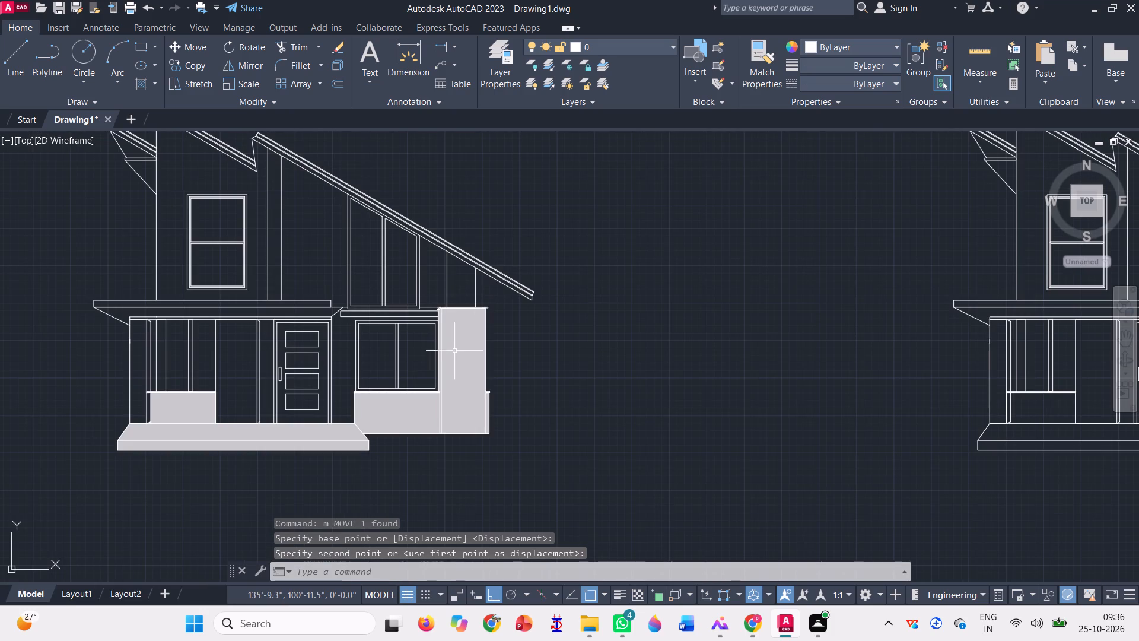
left_click(458, 356)
type("m")
key("space")
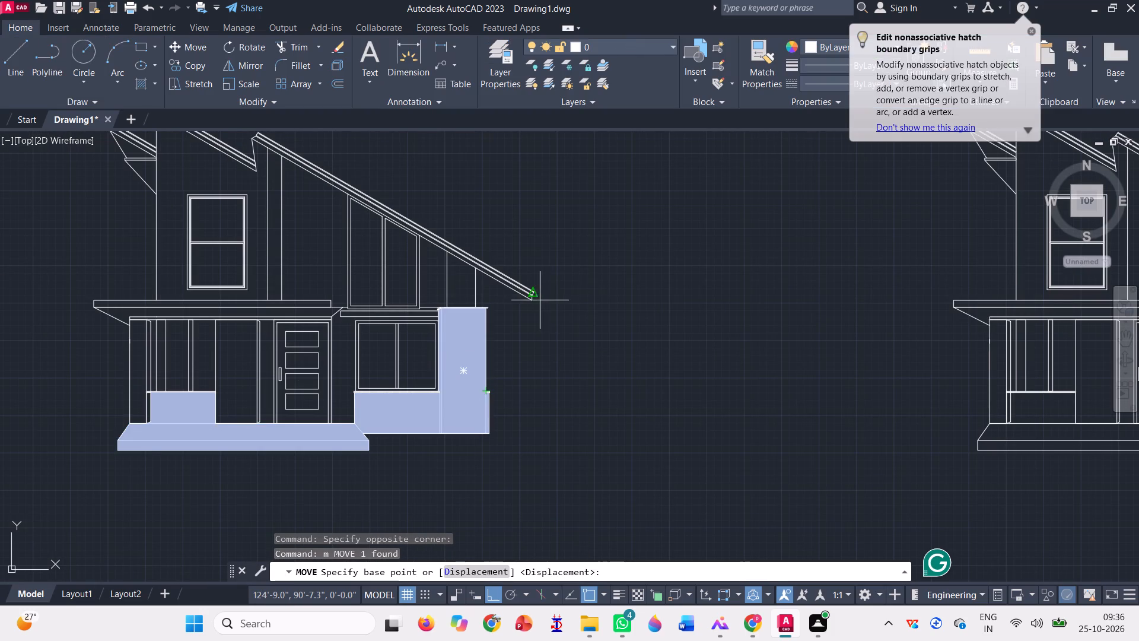
scroll(539, 300, "up", 3)
left_click(517, 299)
scroll(332, 278, "down", 2)
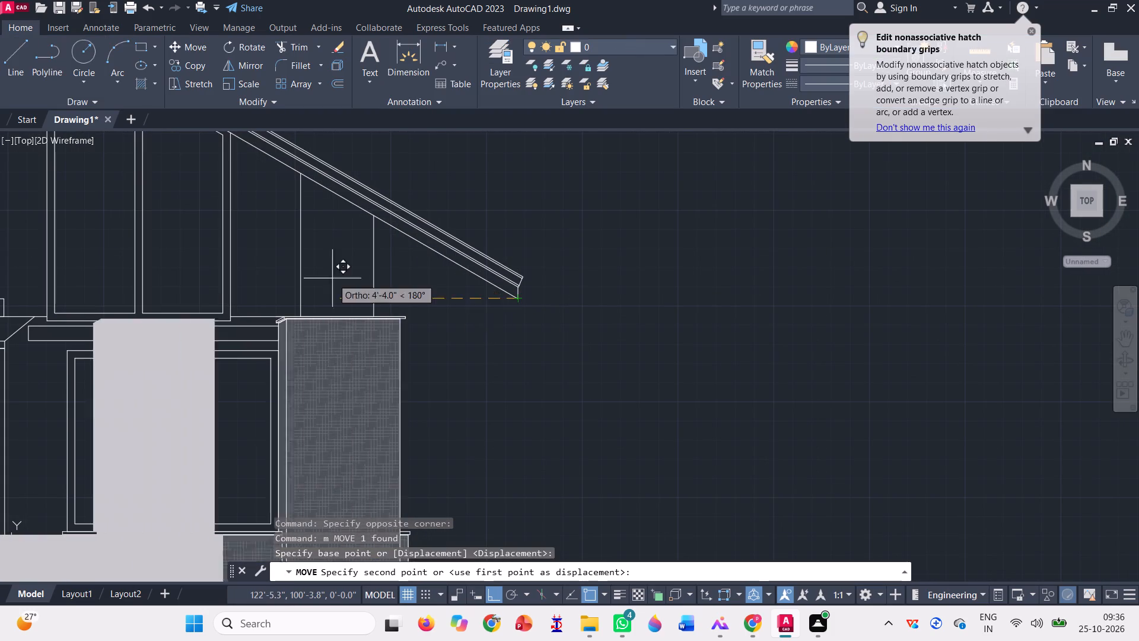
scroll(332, 278, "down", 2)
scroll(698, 297, "up", 3)
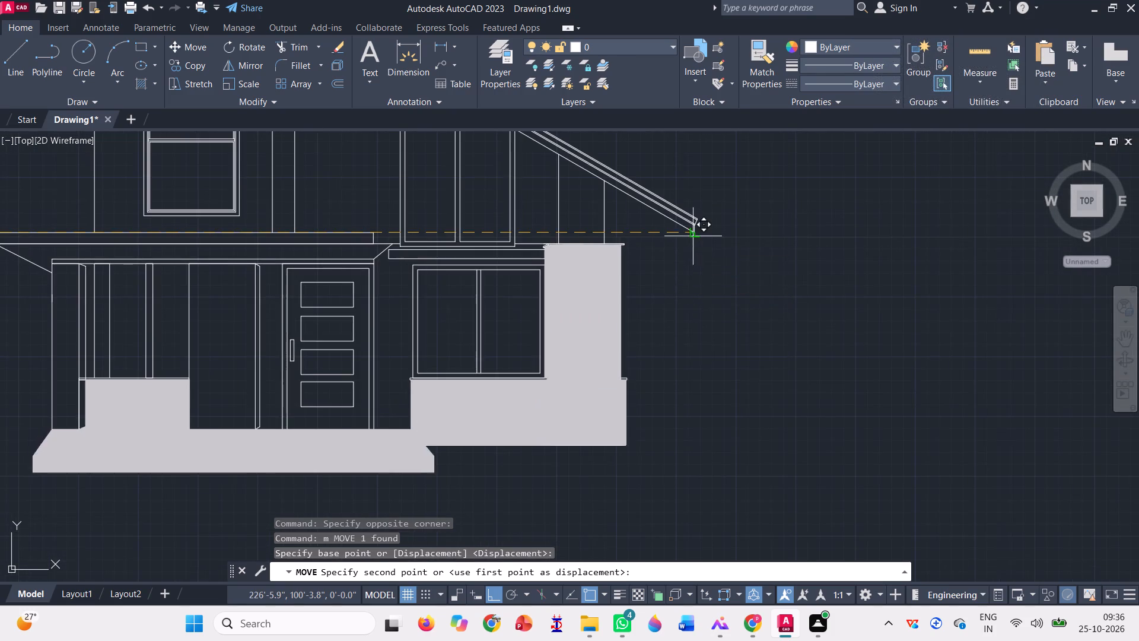
scroll(696, 232, "up", 3)
left_click(689, 233)
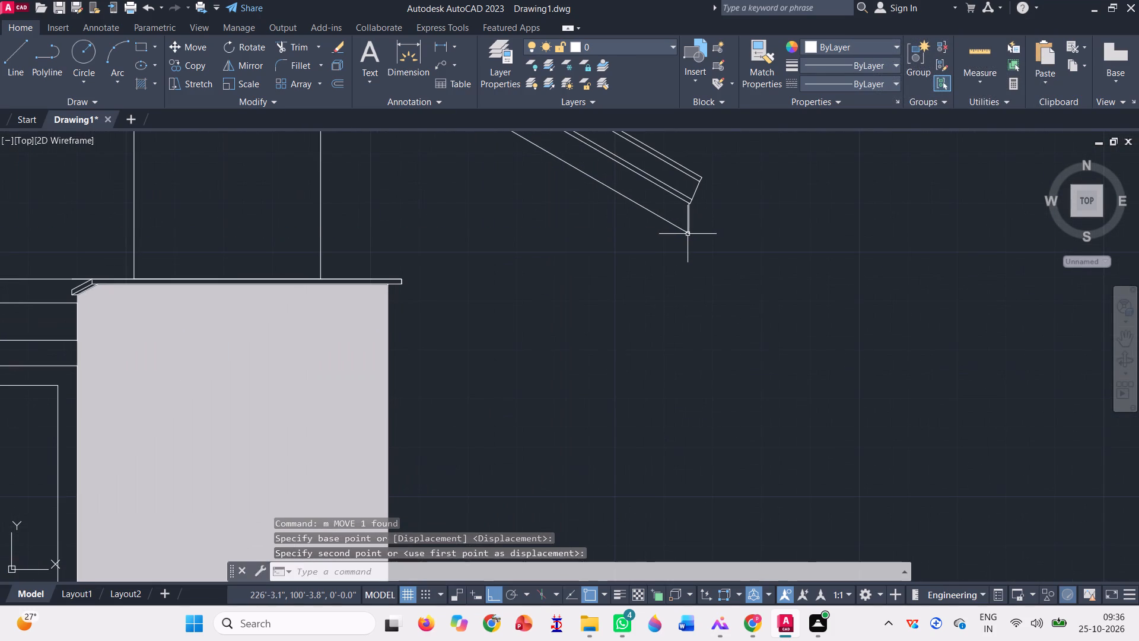
Move the HOUND hatch from the left elevation onto the middle elevation's solid fill, aligning it by the roof's lower eave corner.
scroll(694, 249, "down", 5)
scroll(460, 292, "down", 1)
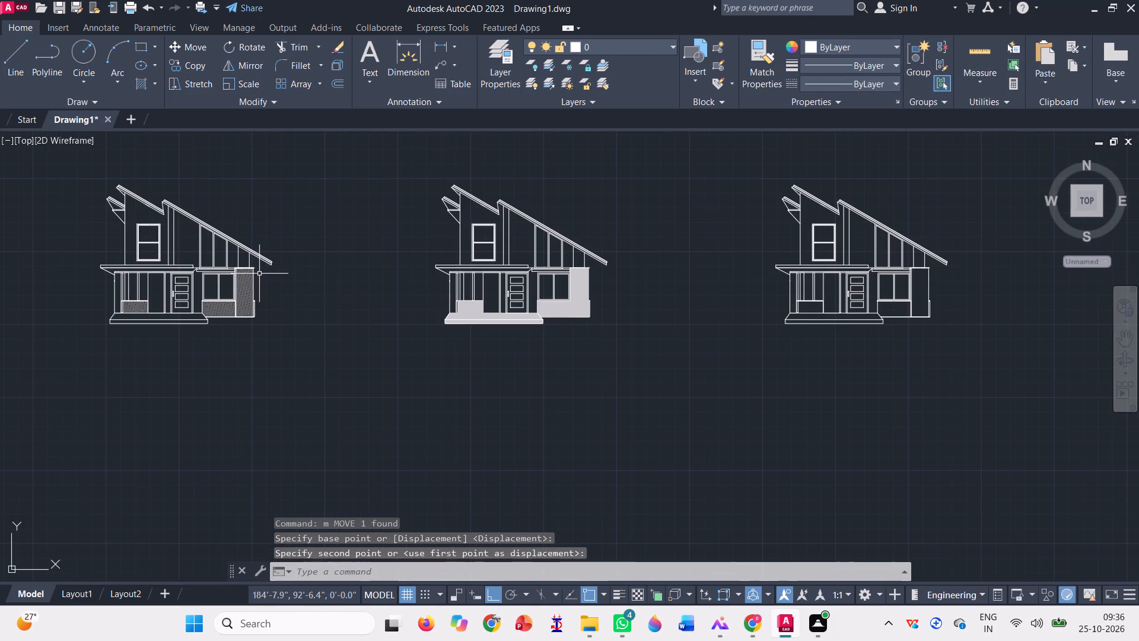
scroll(254, 275, "up", 1)
left_click(237, 295)
key("m")
key("space")
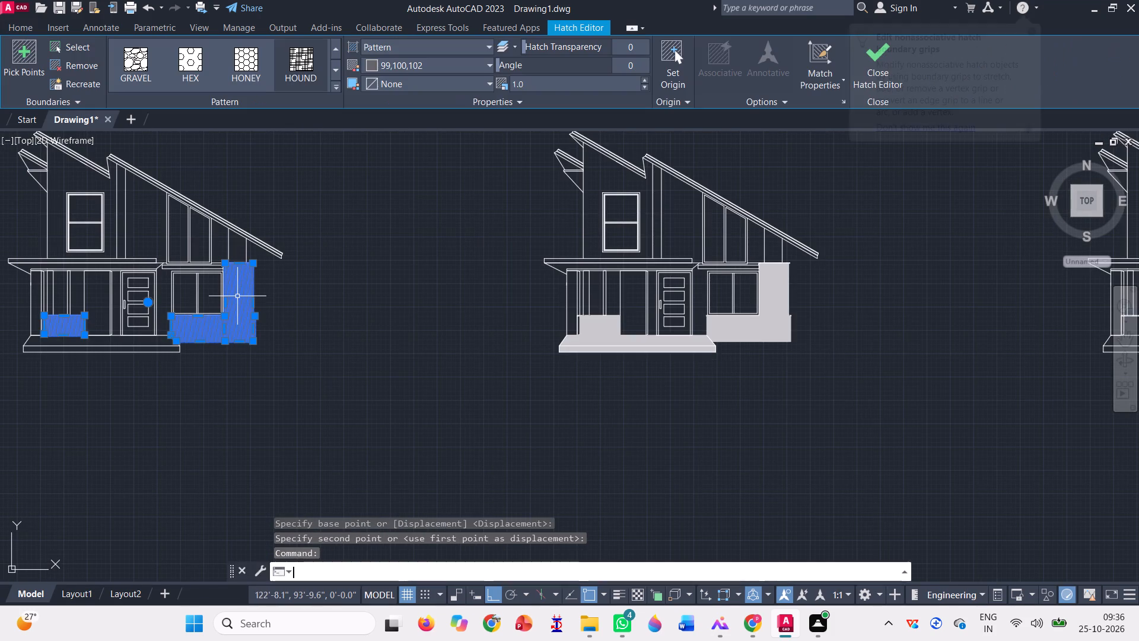
scroll(313, 243, "up", 4)
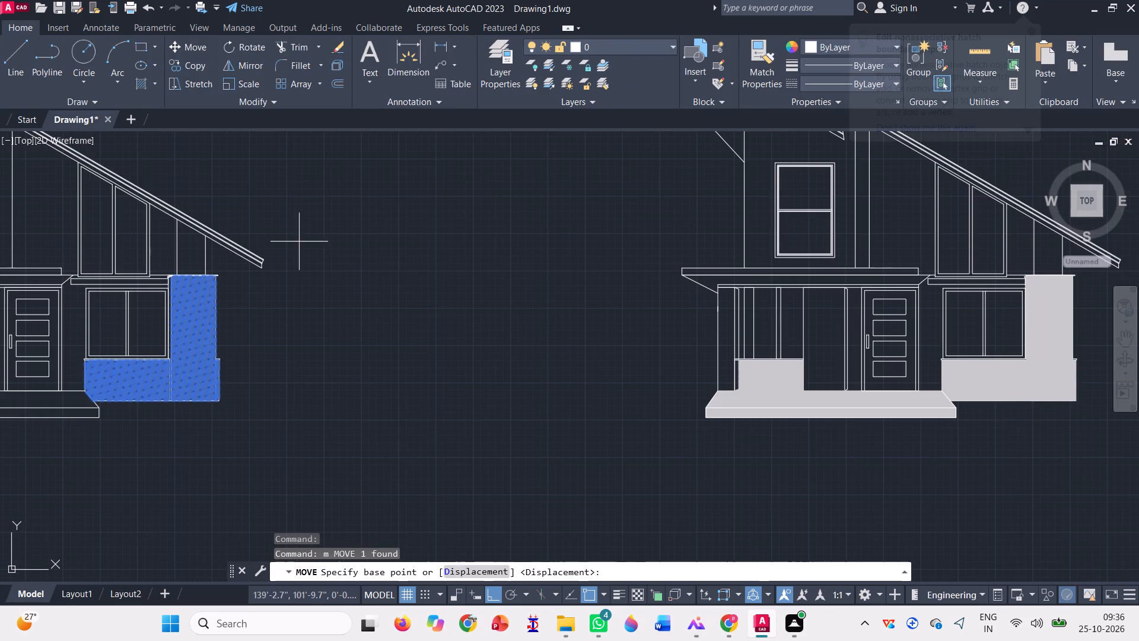
scroll(228, 257, "up", 3)
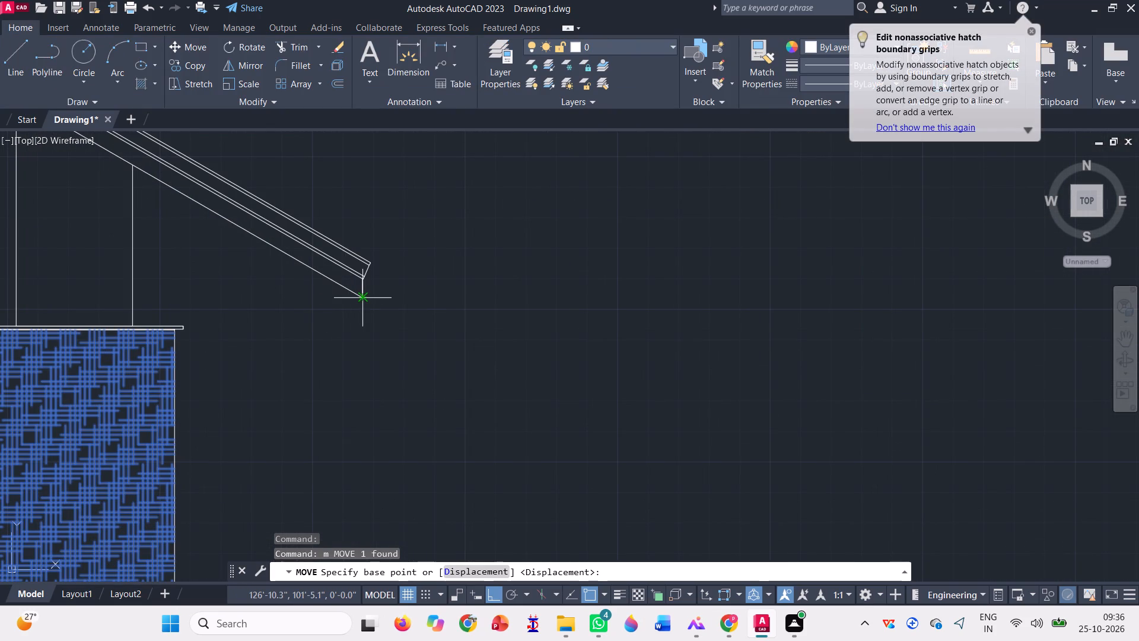
left_click(361, 300)
scroll(361, 300, "down", 5)
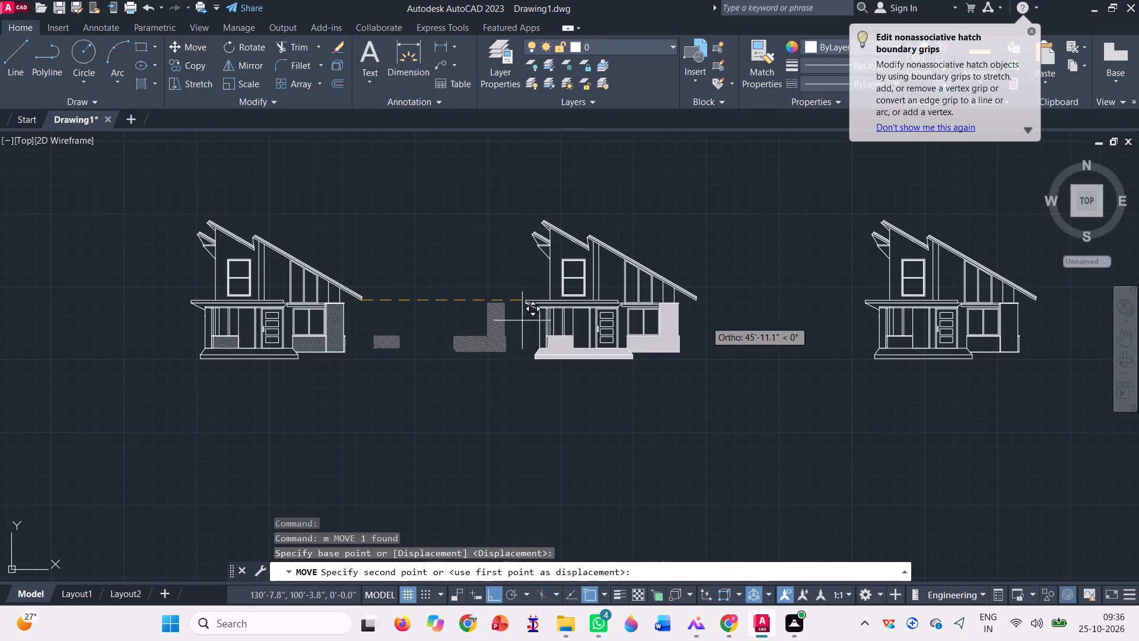
scroll(664, 315, "up", 2)
scroll(750, 305, "up", 2)
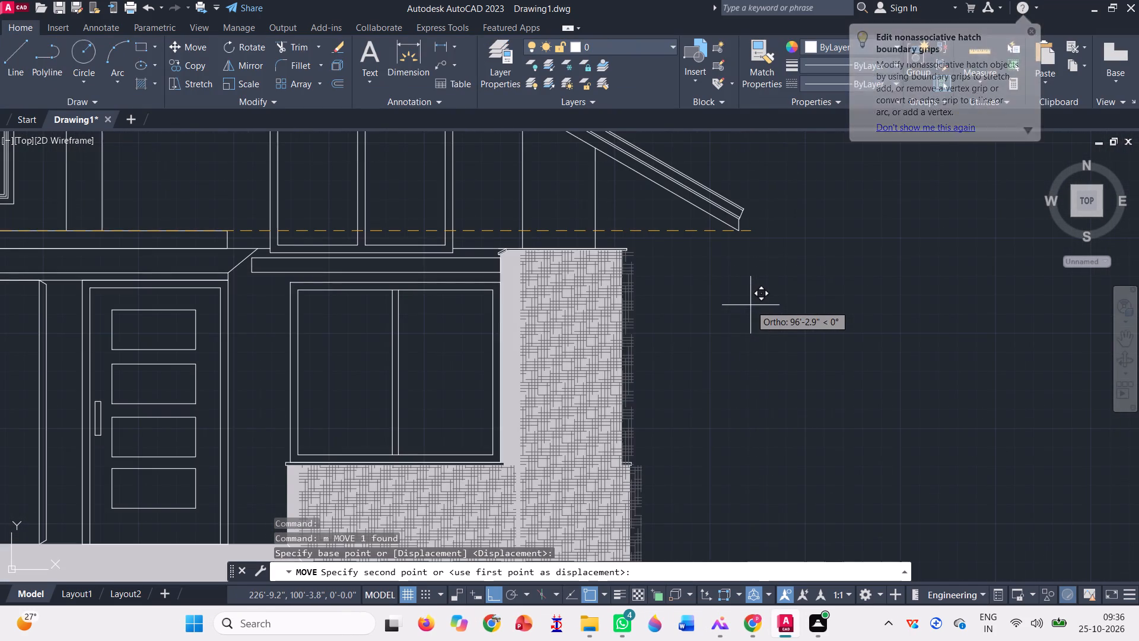
left_click(740, 230)
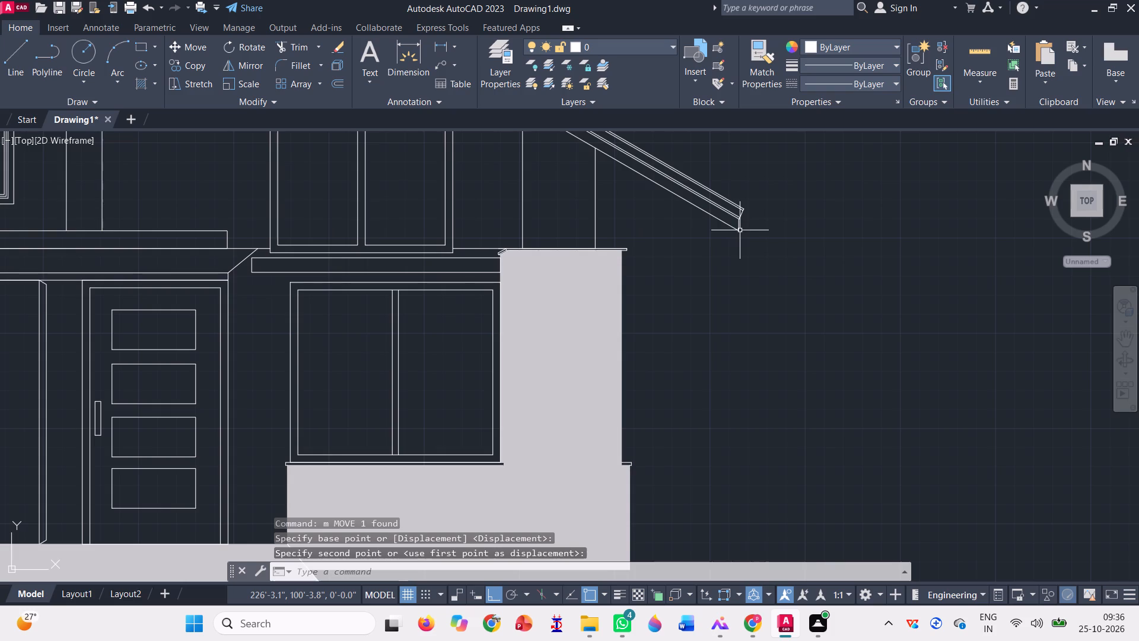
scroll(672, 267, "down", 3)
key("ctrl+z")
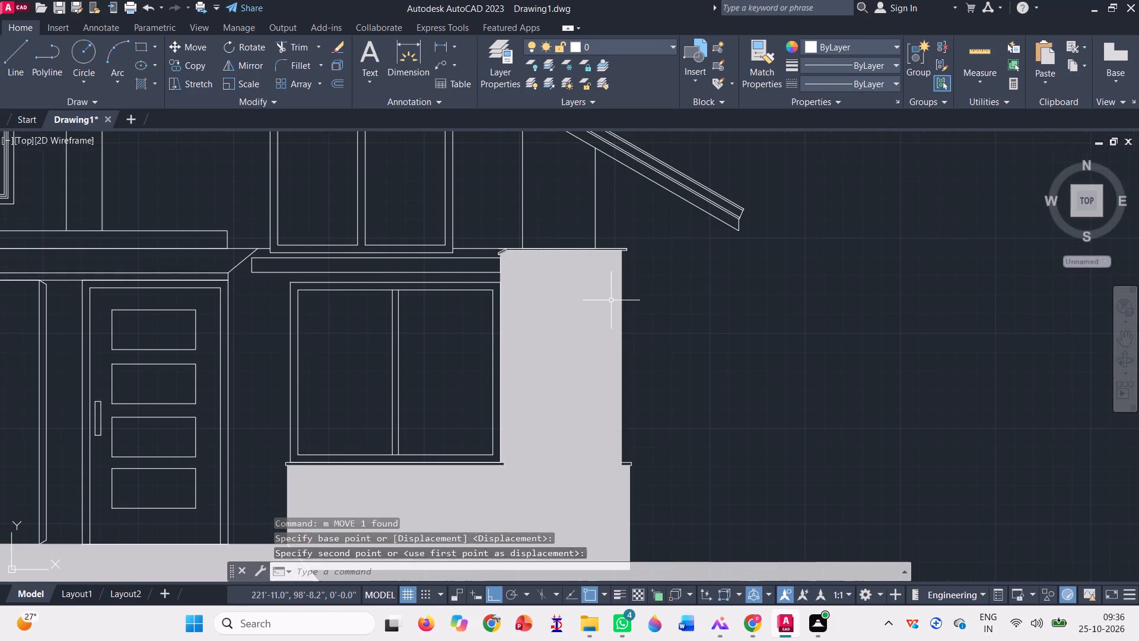
Select the solid grey hatch on the middle elevation.
left_click(598, 324)
scroll(602, 311, "down", 3)
scroll(712, 302, "down", 3)
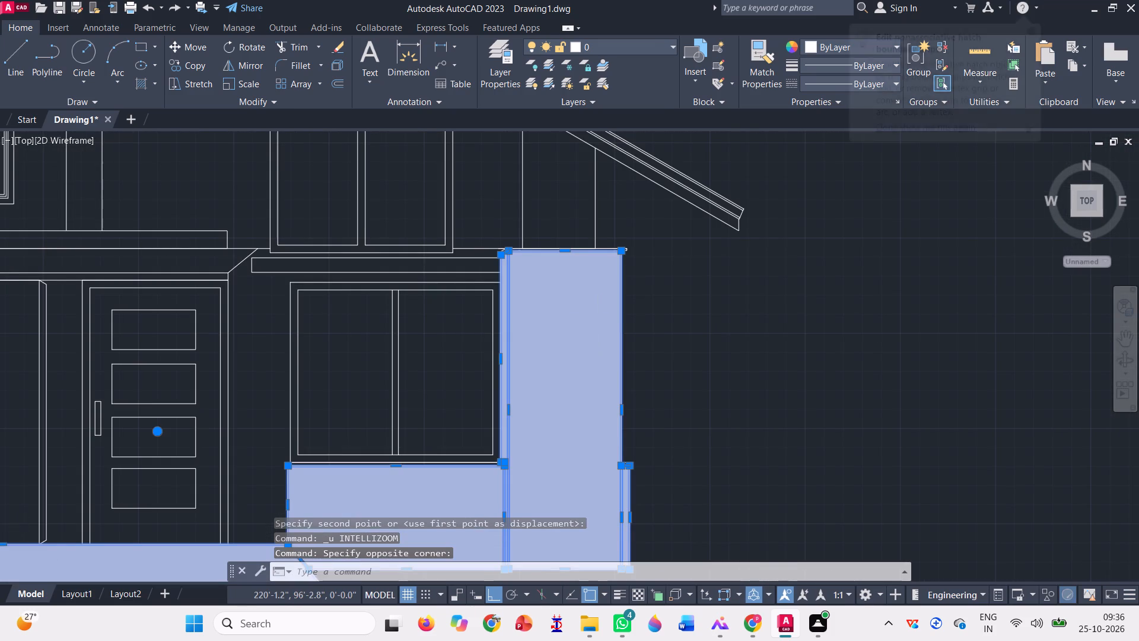
Move the solid grey hatch from the middle elevation to the left elevation, aligning it by the roof's lower eave corner.
scroll(712, 302, "down", 3)
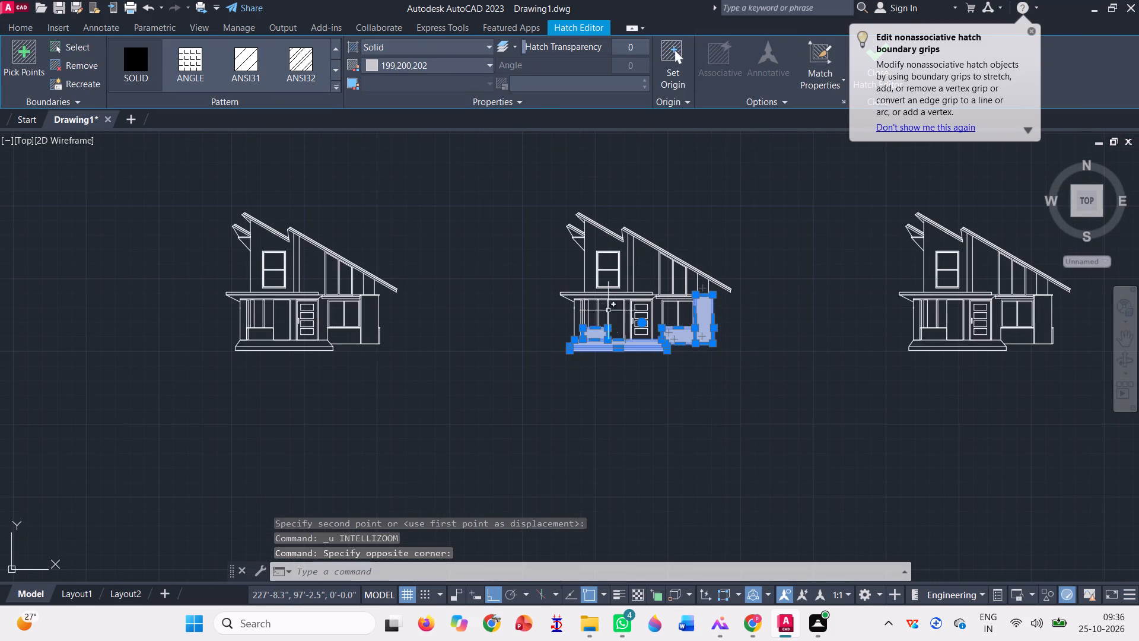
type("m")
key("space")
scroll(724, 338, "up", 1)
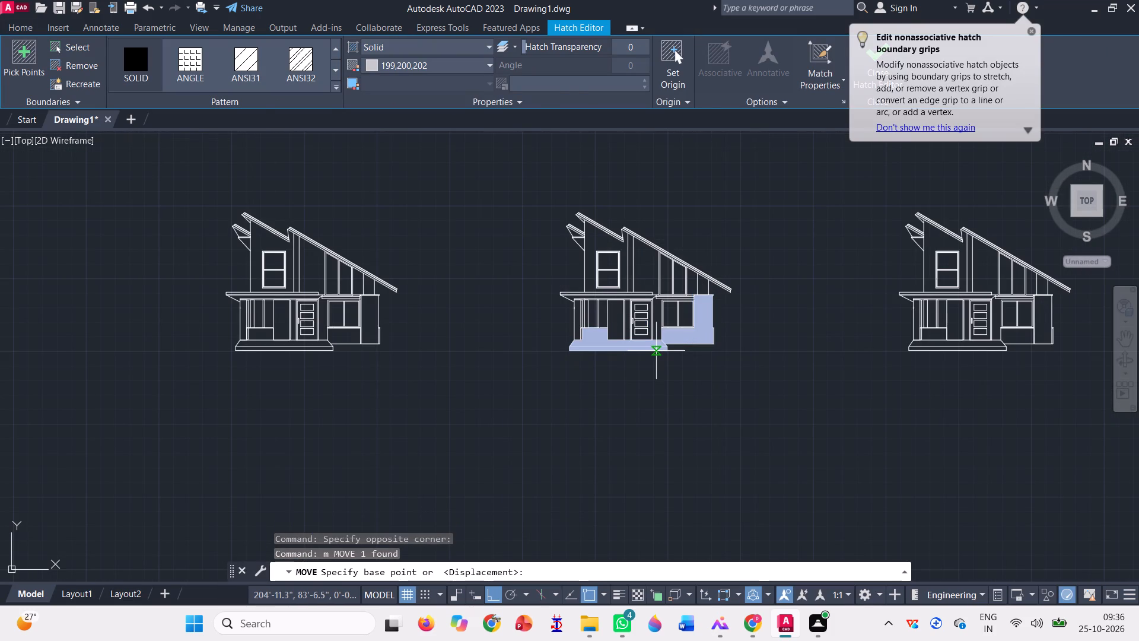
scroll(724, 338, "up", 2)
scroll(779, 304, "up", 4)
scroll(616, 399, "down", 4)
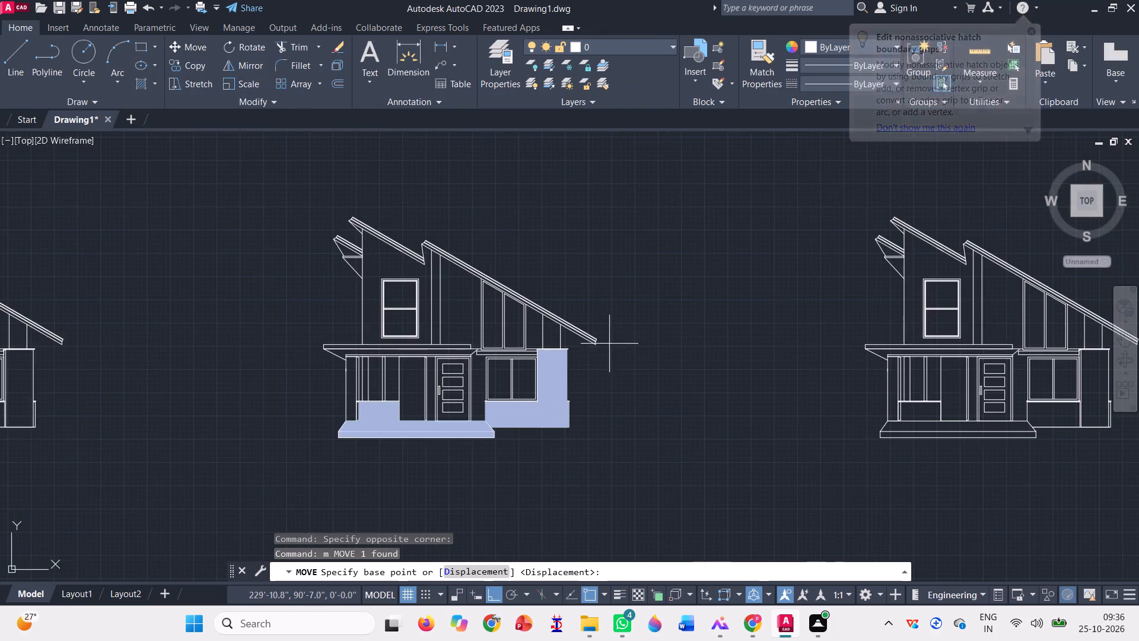
scroll(588, 334, "up", 4)
scroll(645, 396, "up", 3)
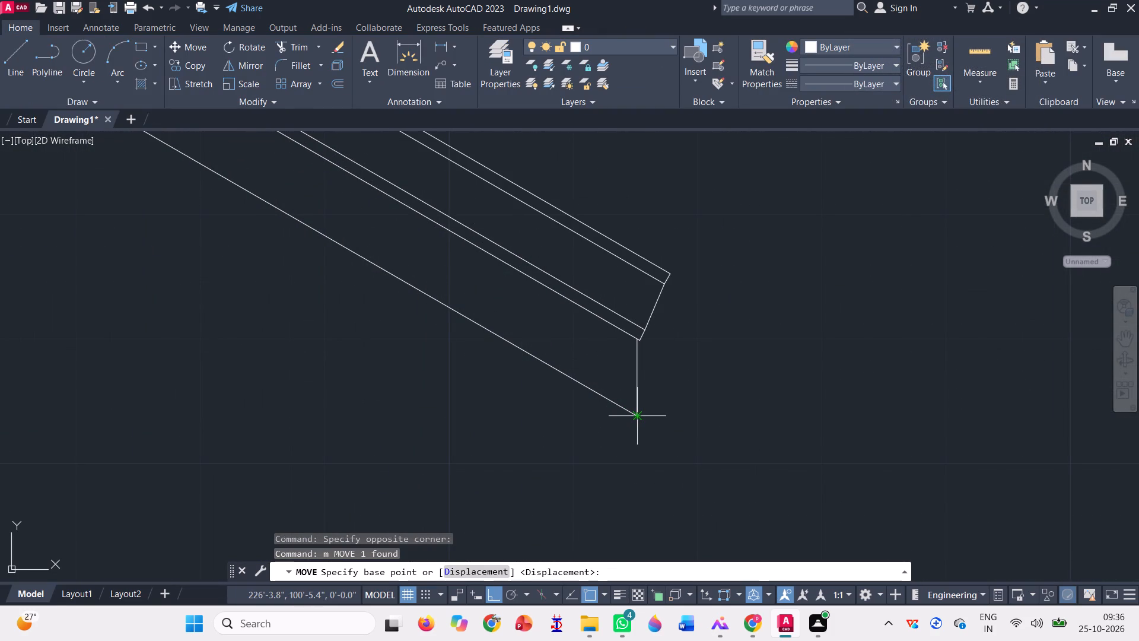
left_click(637, 417)
scroll(777, 398, "down", 9)
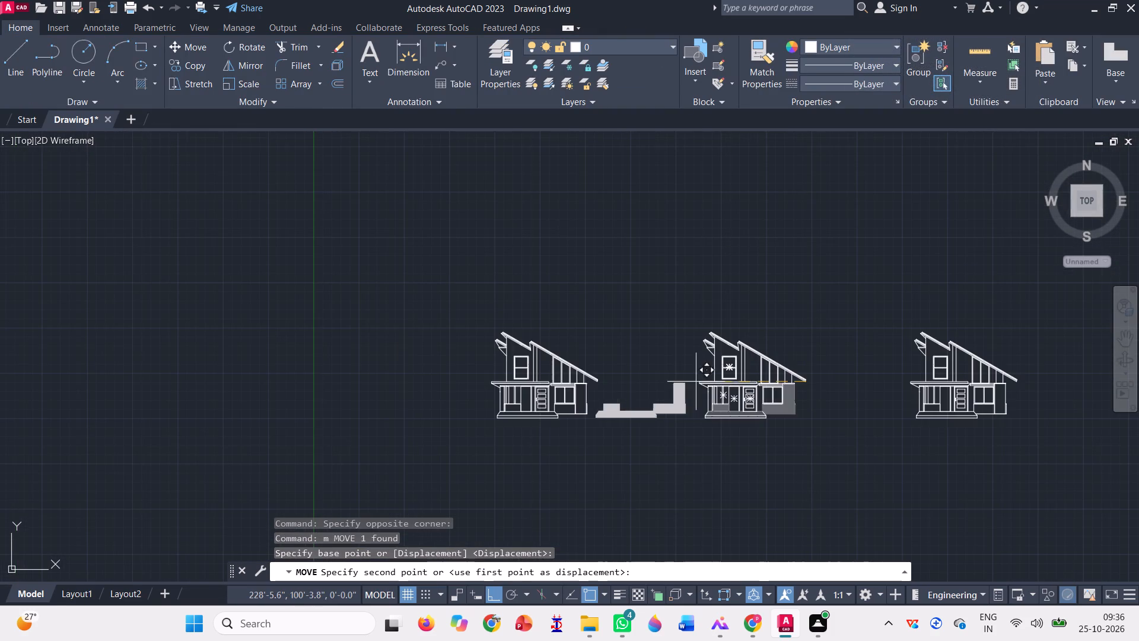
scroll(583, 389, "up", 4)
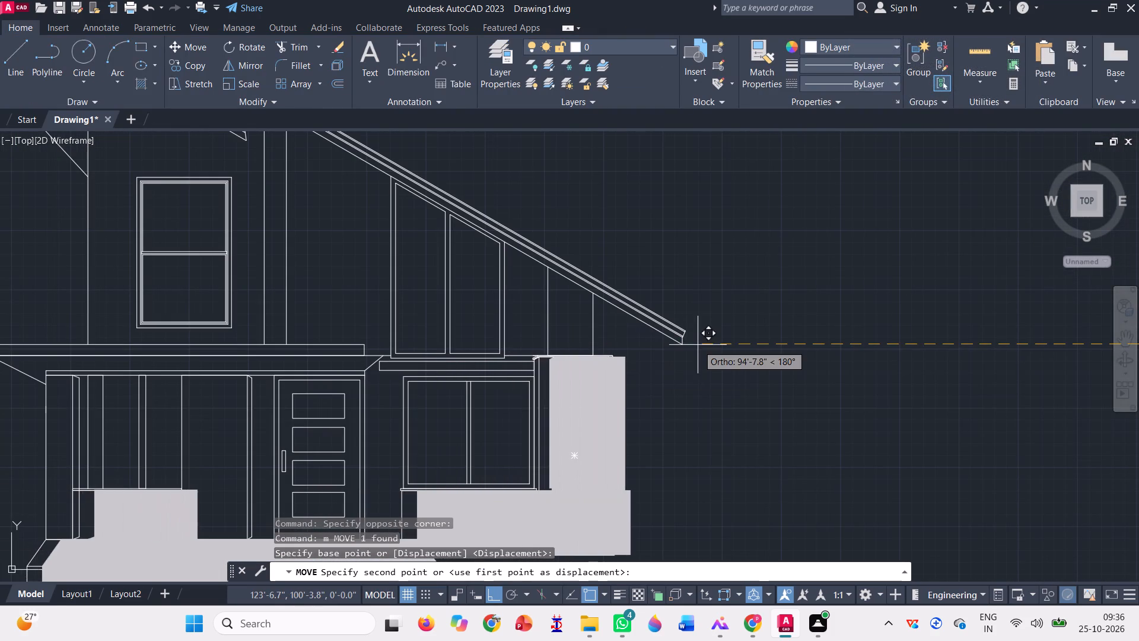
left_click(685, 347)
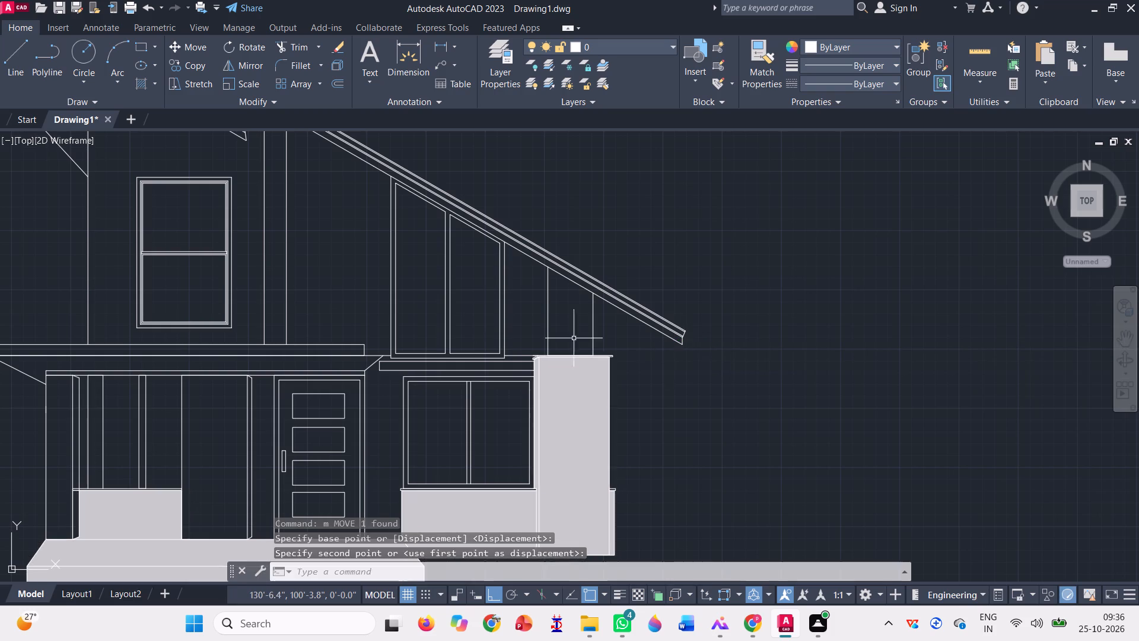
Delete the HOUND hatch from the middle elevation.
scroll(453, 304, "down", 3)
scroll(807, 353, "up", 3)
left_click(831, 353)
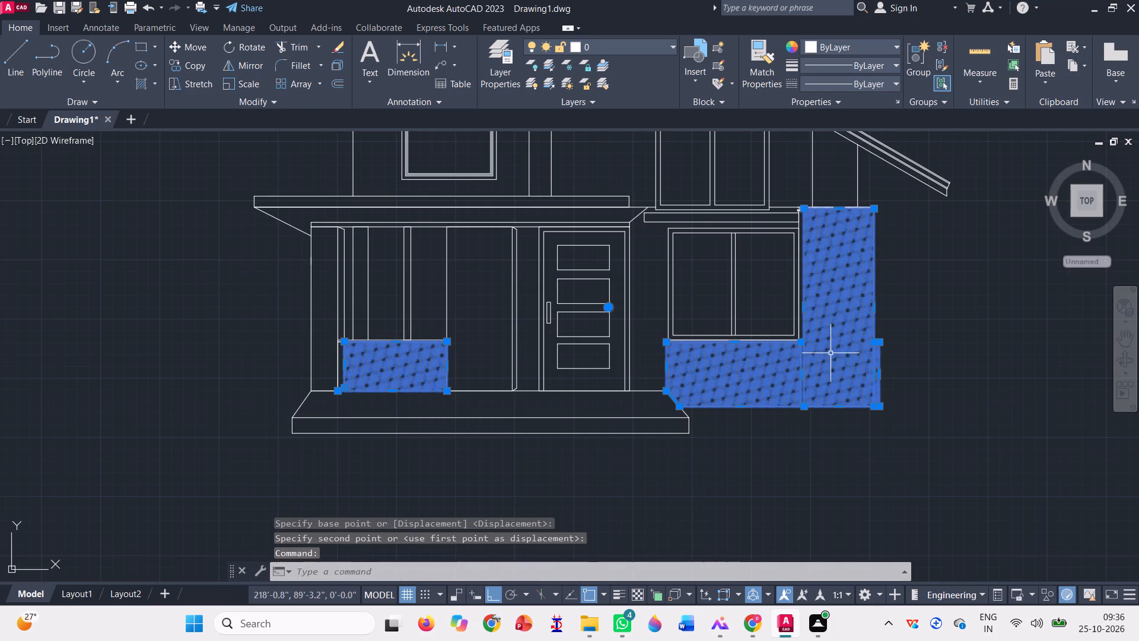
scroll(434, 317, "down", 5)
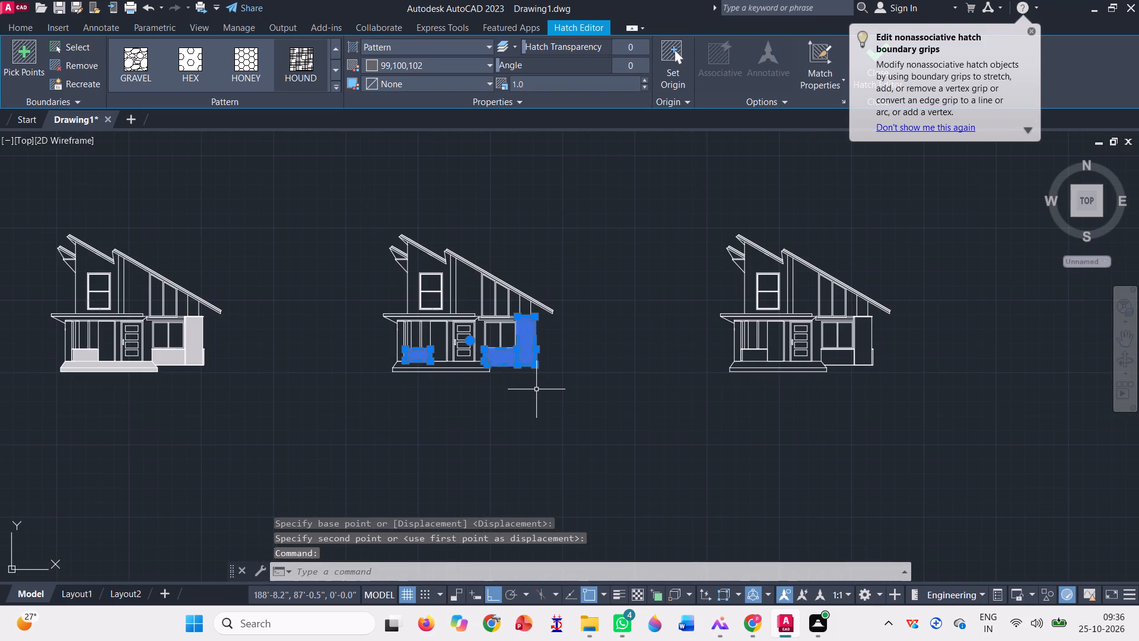
key("Delete")
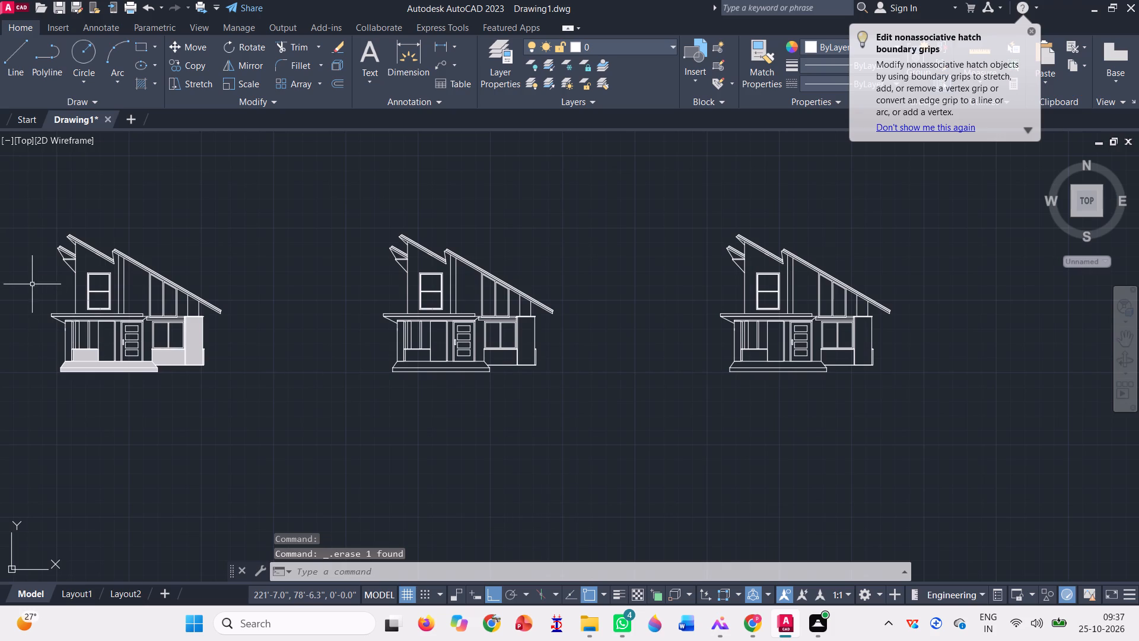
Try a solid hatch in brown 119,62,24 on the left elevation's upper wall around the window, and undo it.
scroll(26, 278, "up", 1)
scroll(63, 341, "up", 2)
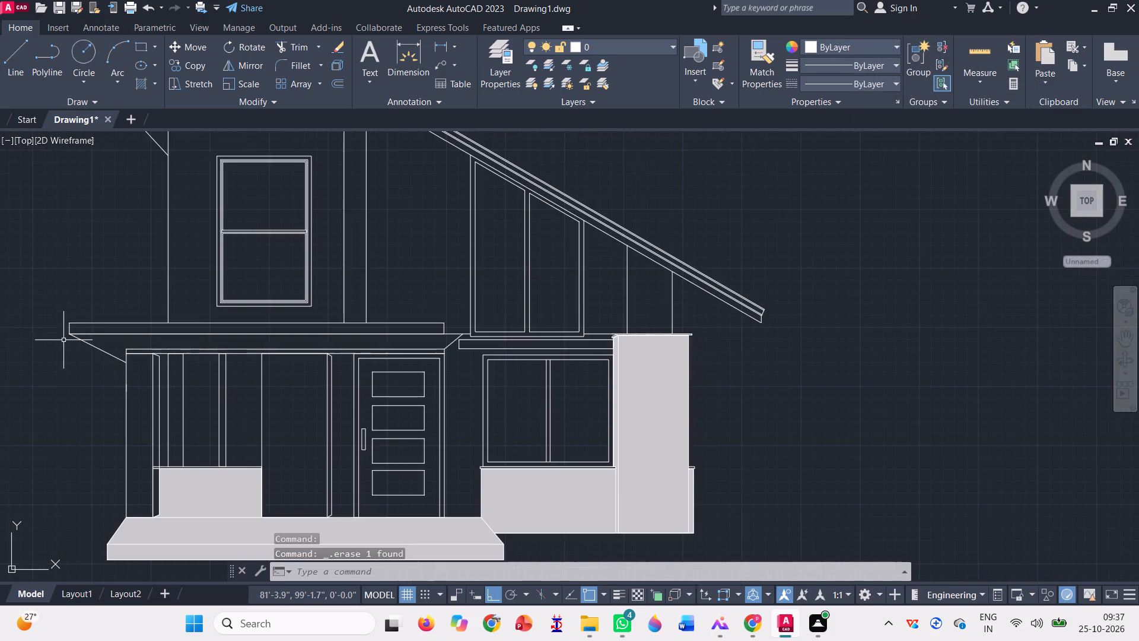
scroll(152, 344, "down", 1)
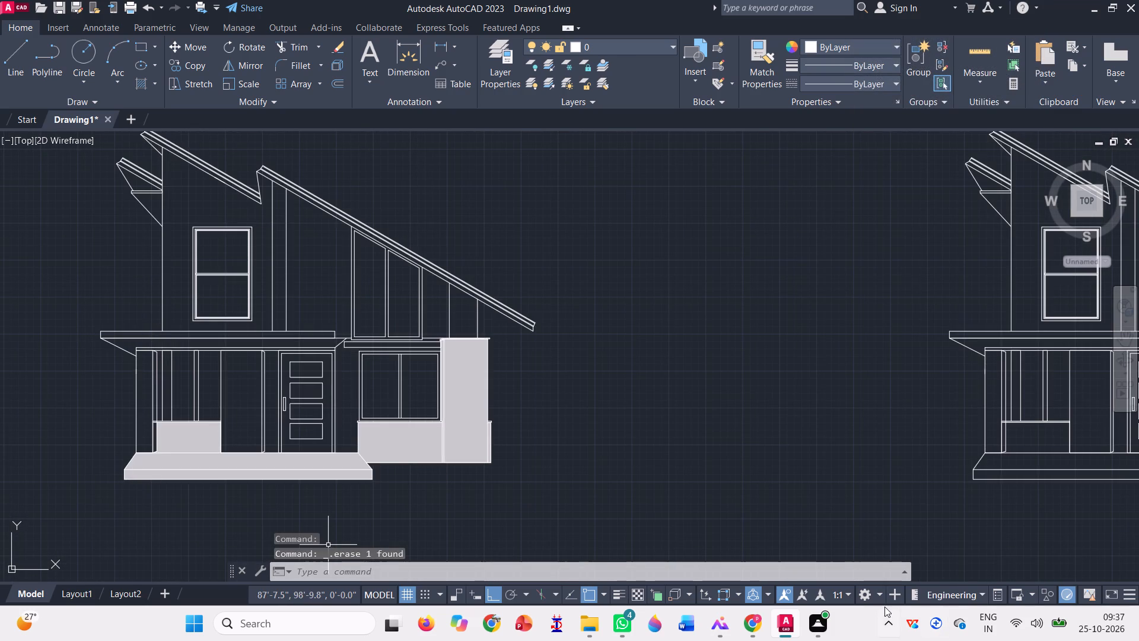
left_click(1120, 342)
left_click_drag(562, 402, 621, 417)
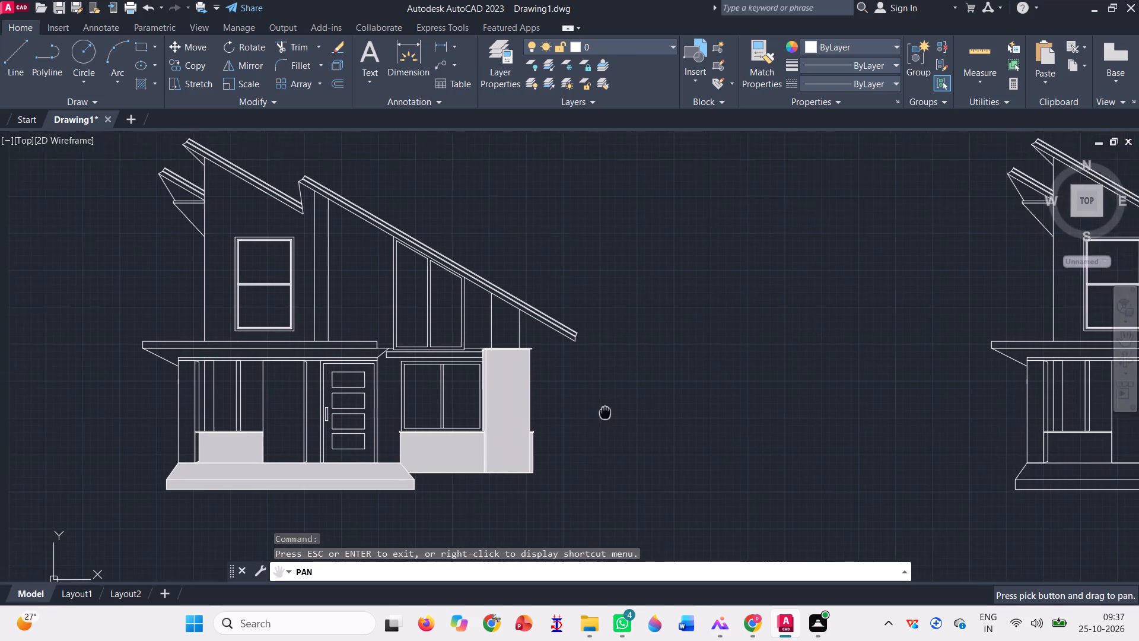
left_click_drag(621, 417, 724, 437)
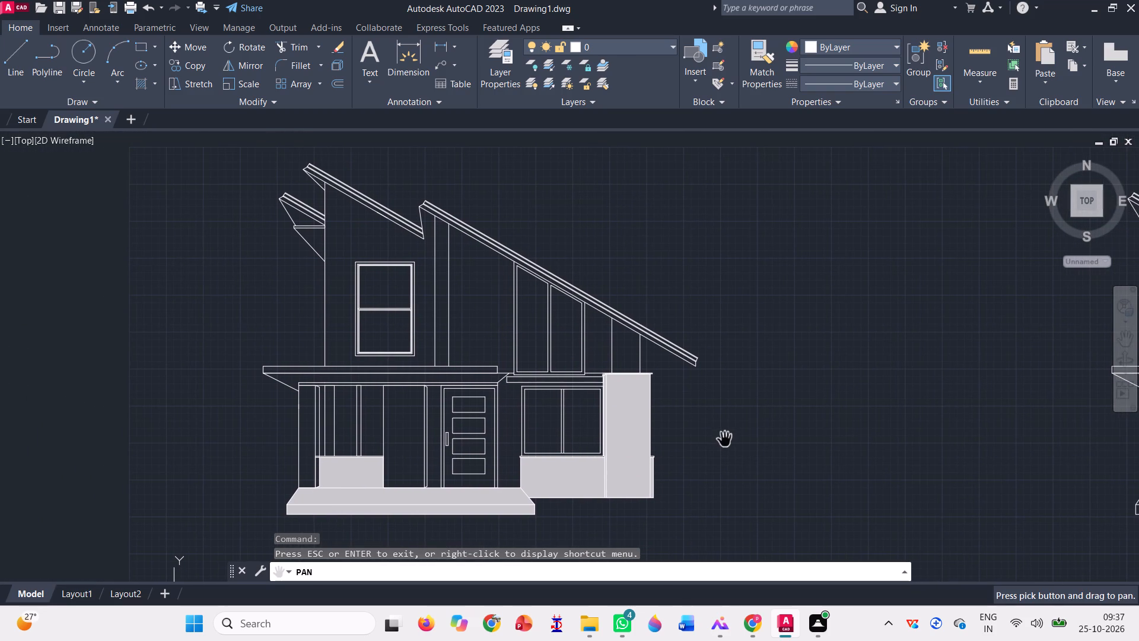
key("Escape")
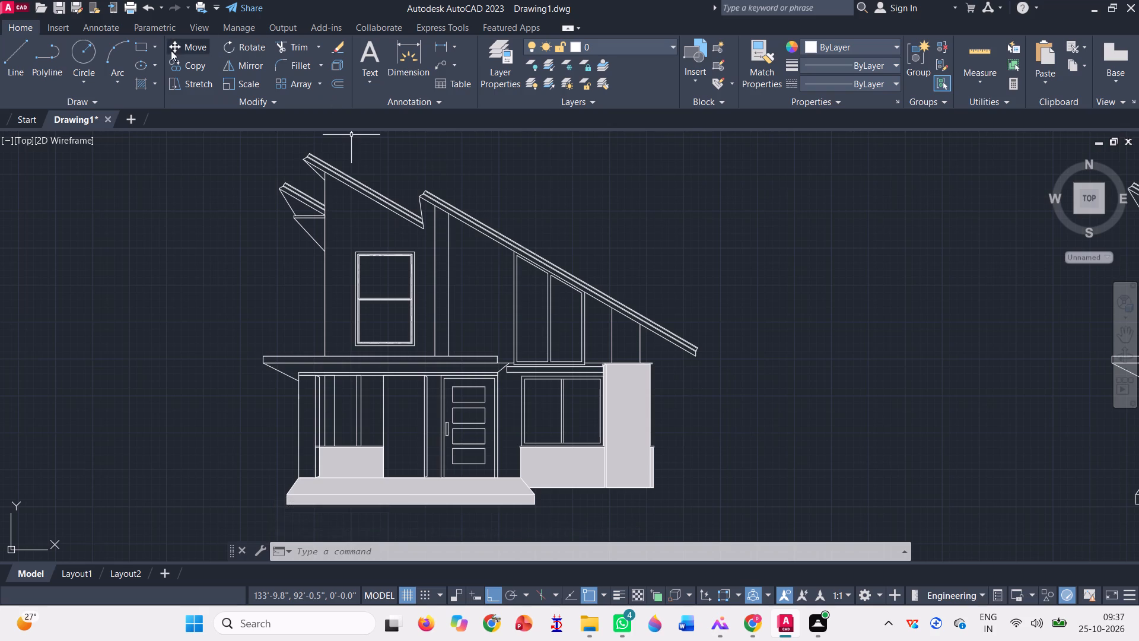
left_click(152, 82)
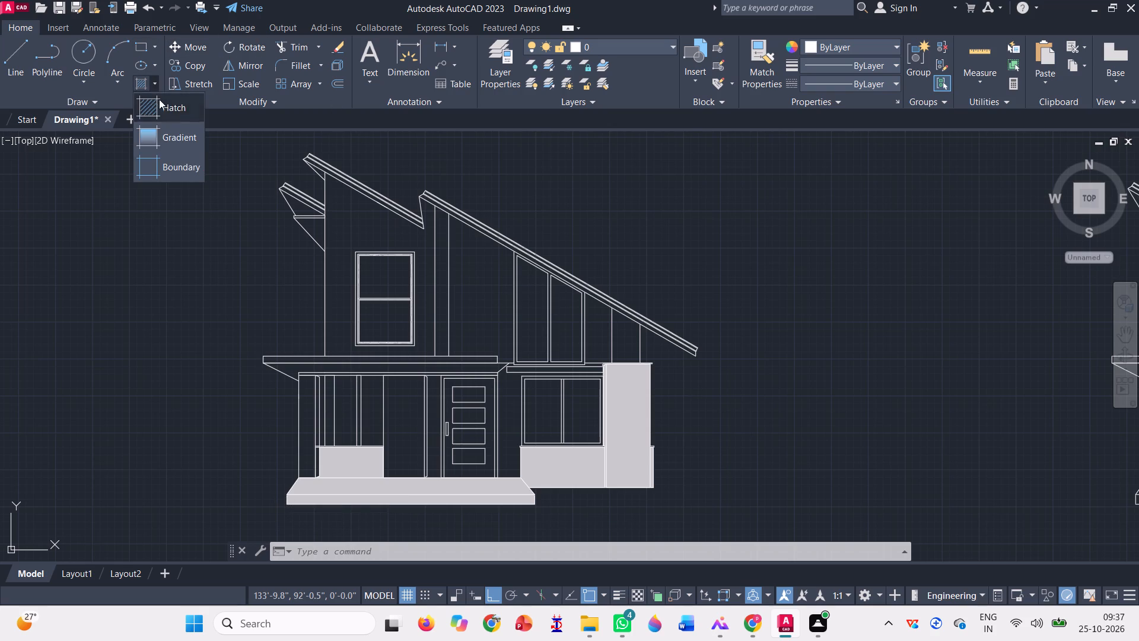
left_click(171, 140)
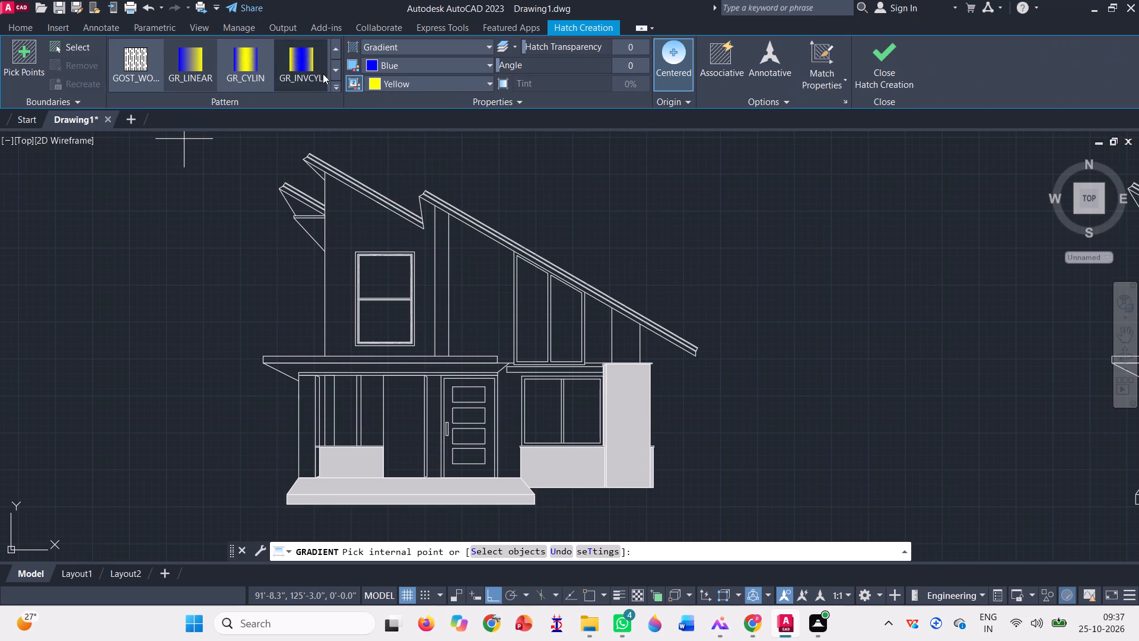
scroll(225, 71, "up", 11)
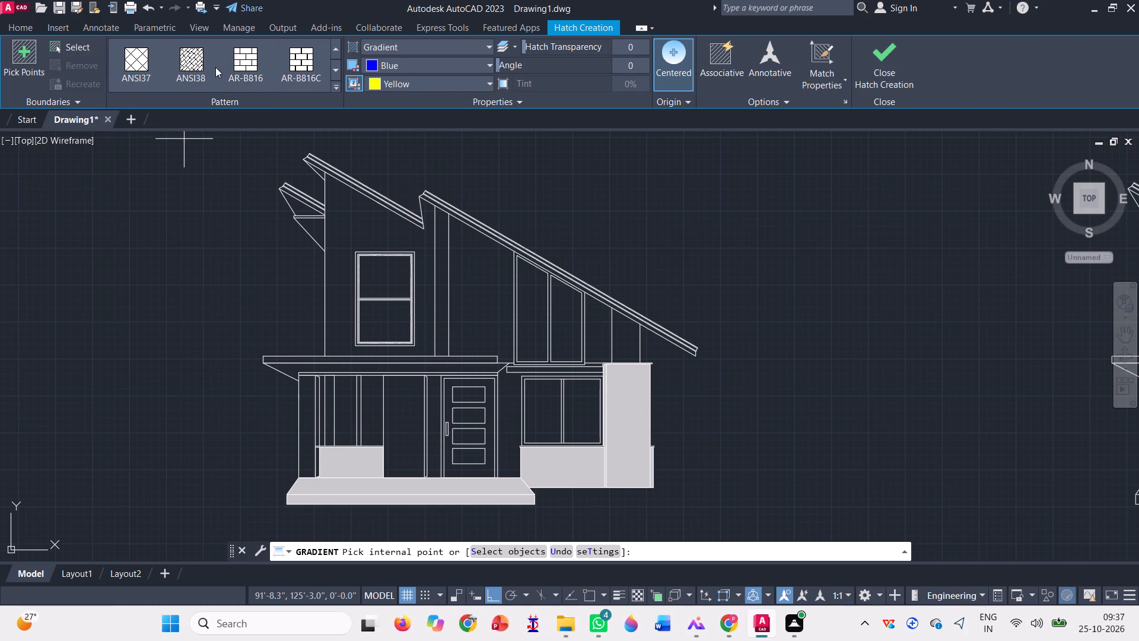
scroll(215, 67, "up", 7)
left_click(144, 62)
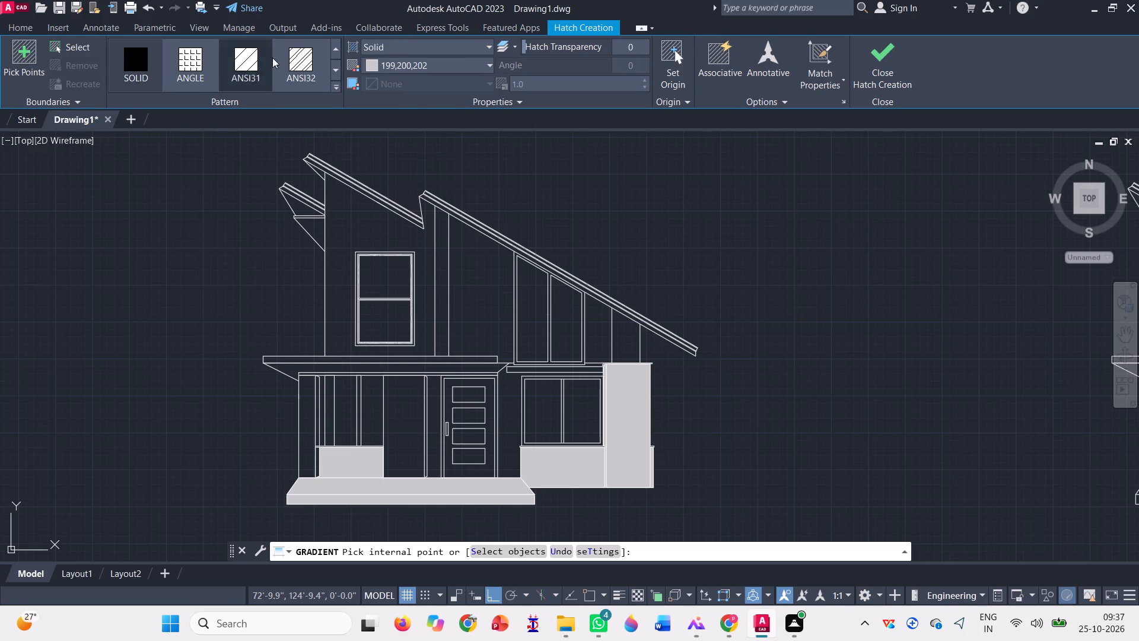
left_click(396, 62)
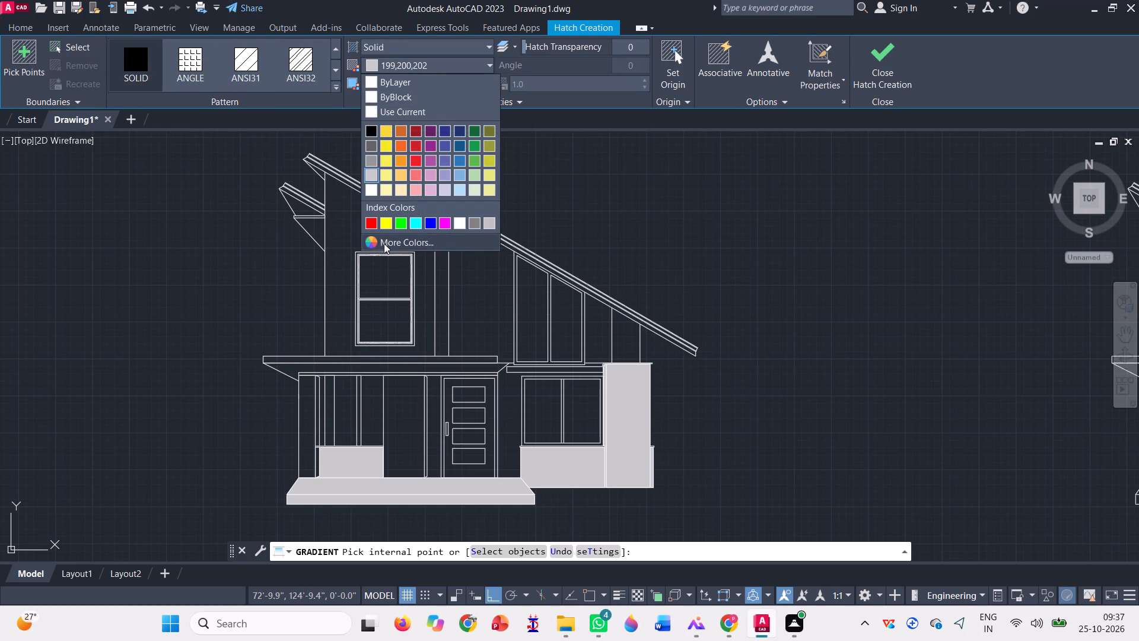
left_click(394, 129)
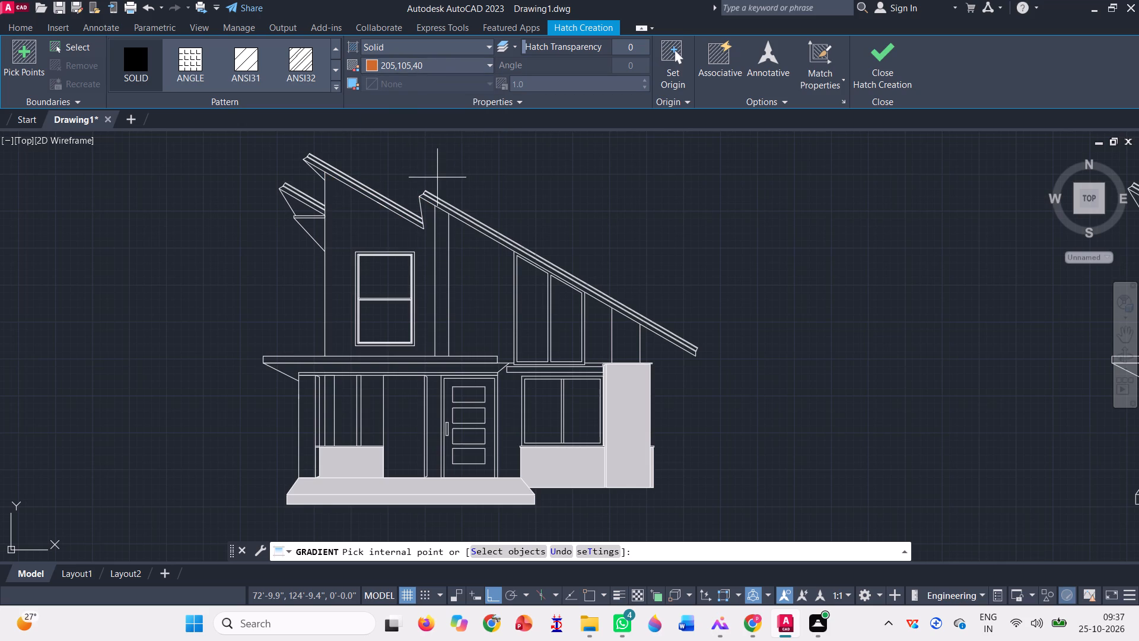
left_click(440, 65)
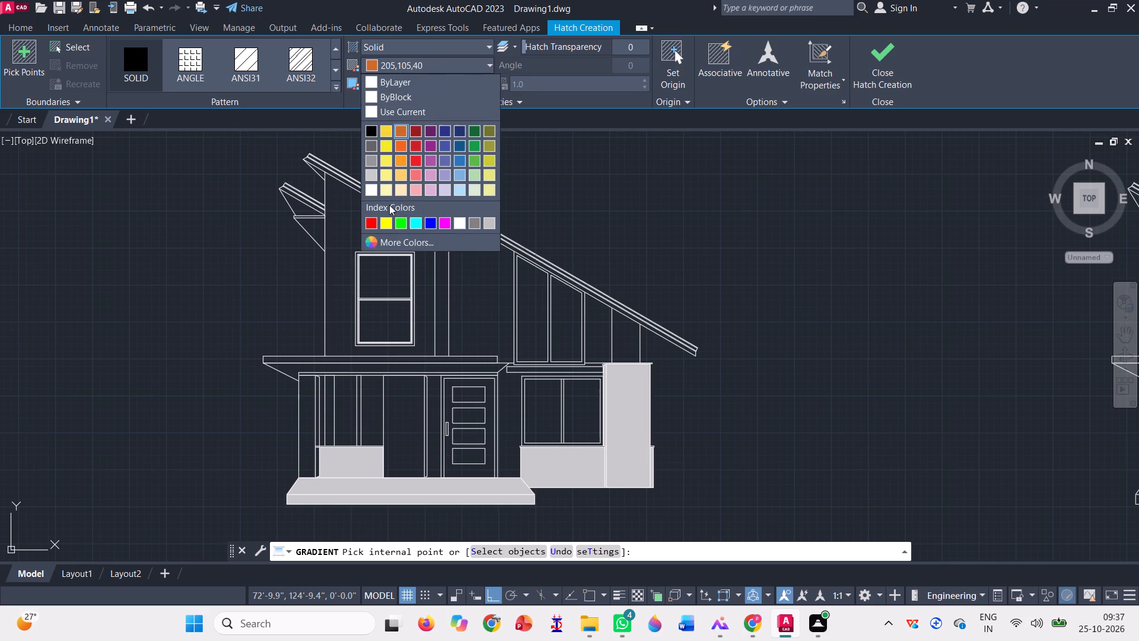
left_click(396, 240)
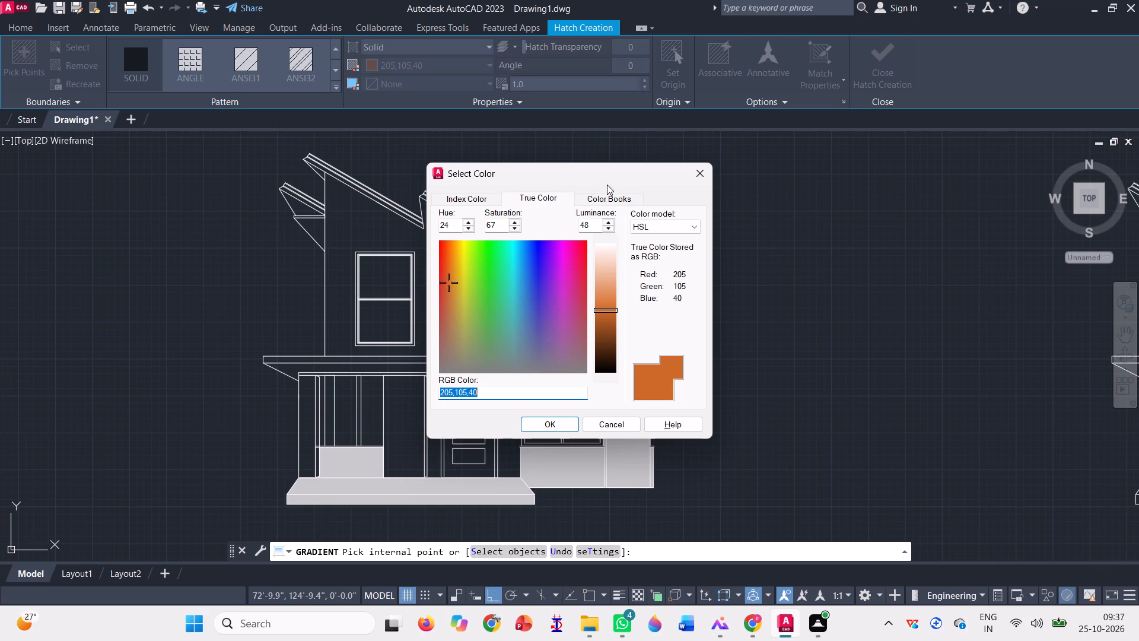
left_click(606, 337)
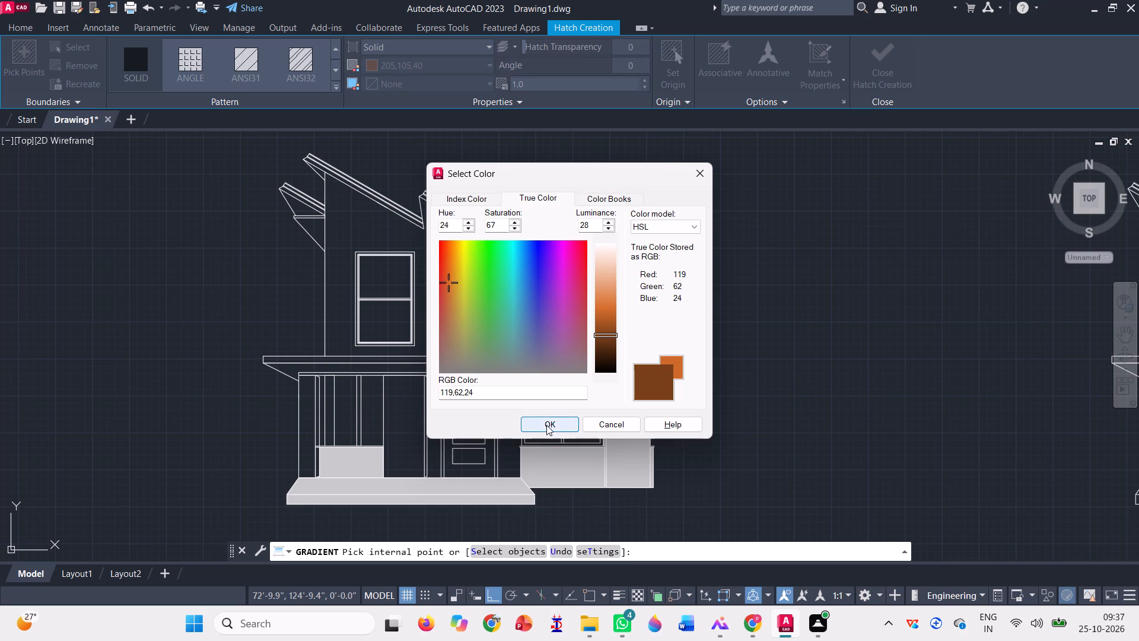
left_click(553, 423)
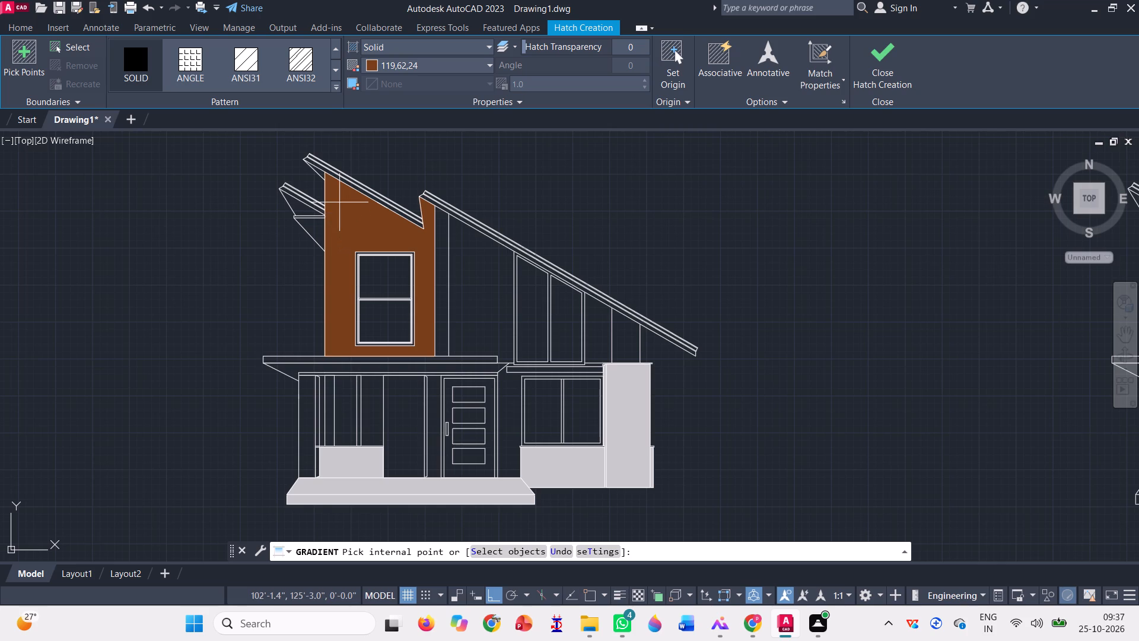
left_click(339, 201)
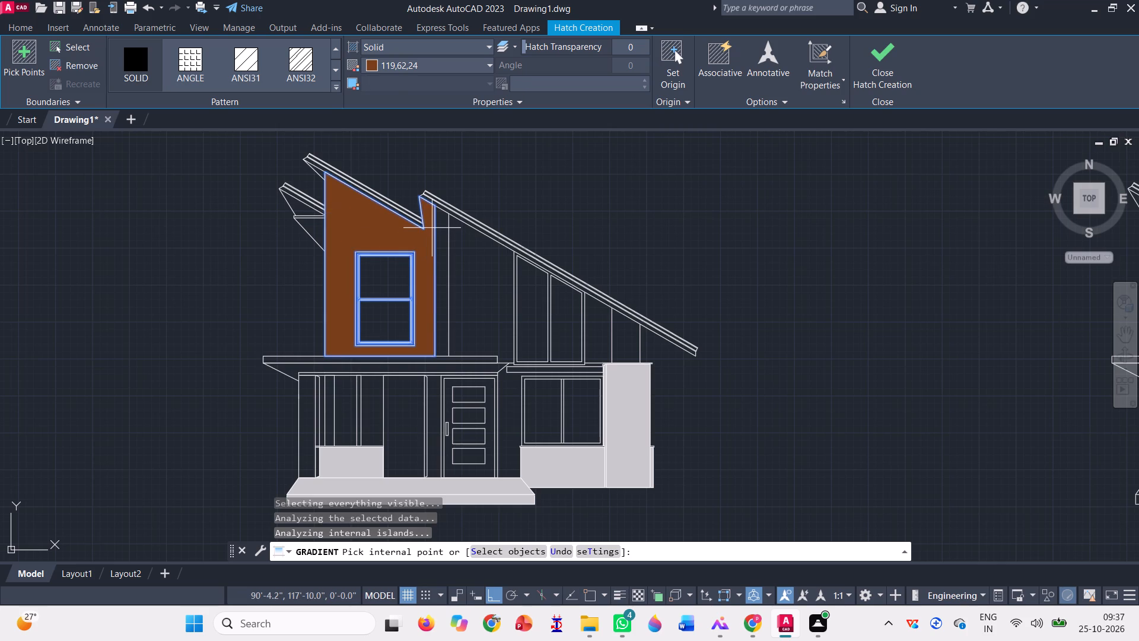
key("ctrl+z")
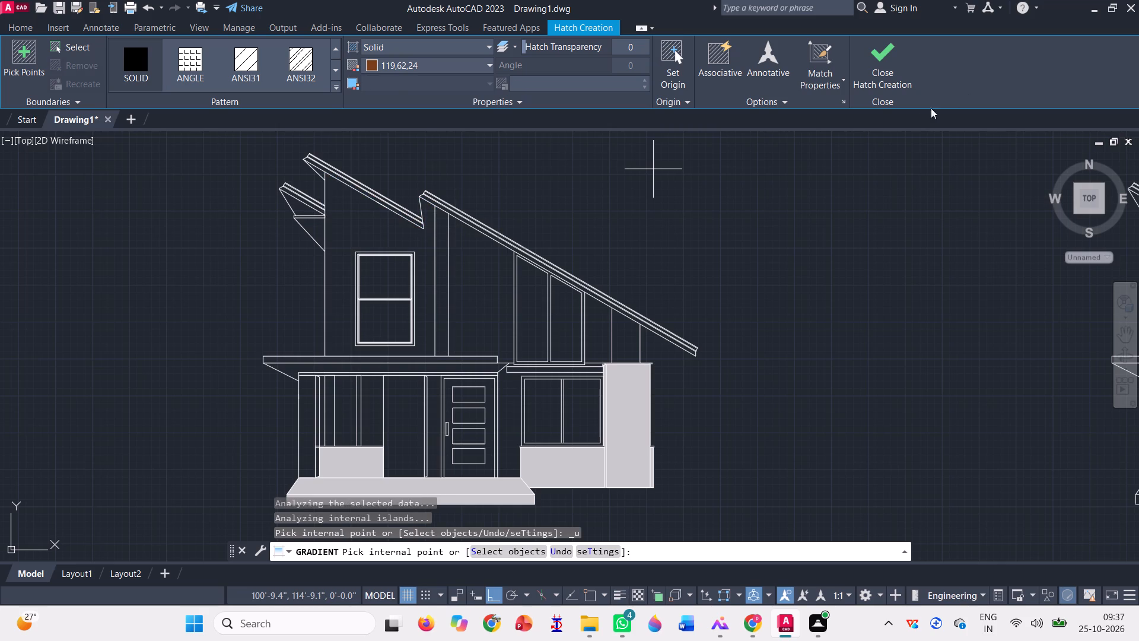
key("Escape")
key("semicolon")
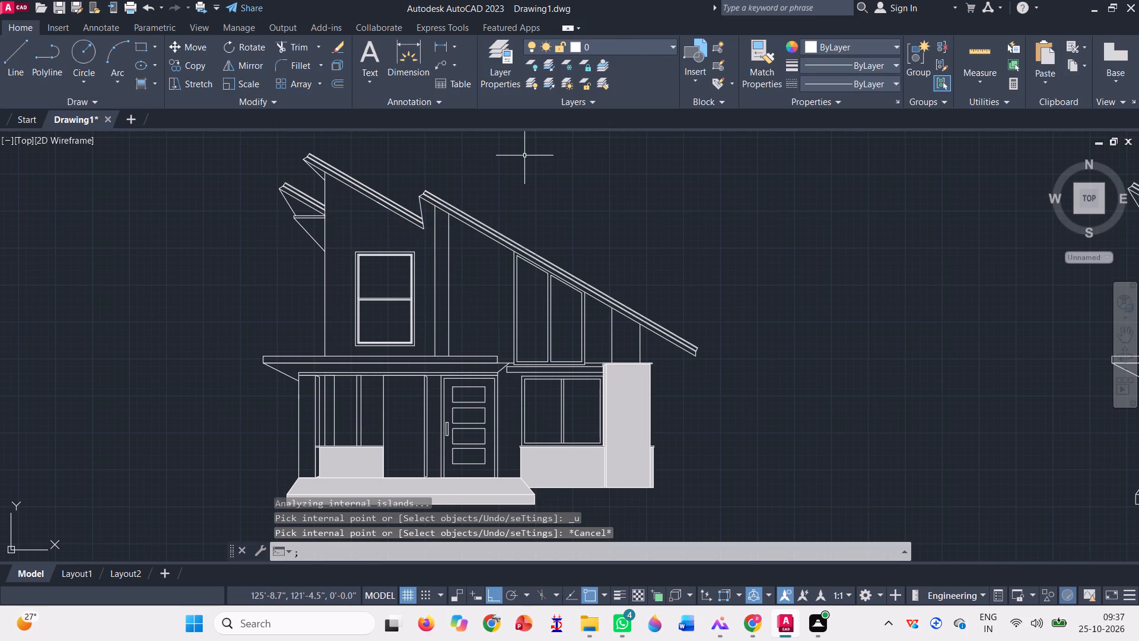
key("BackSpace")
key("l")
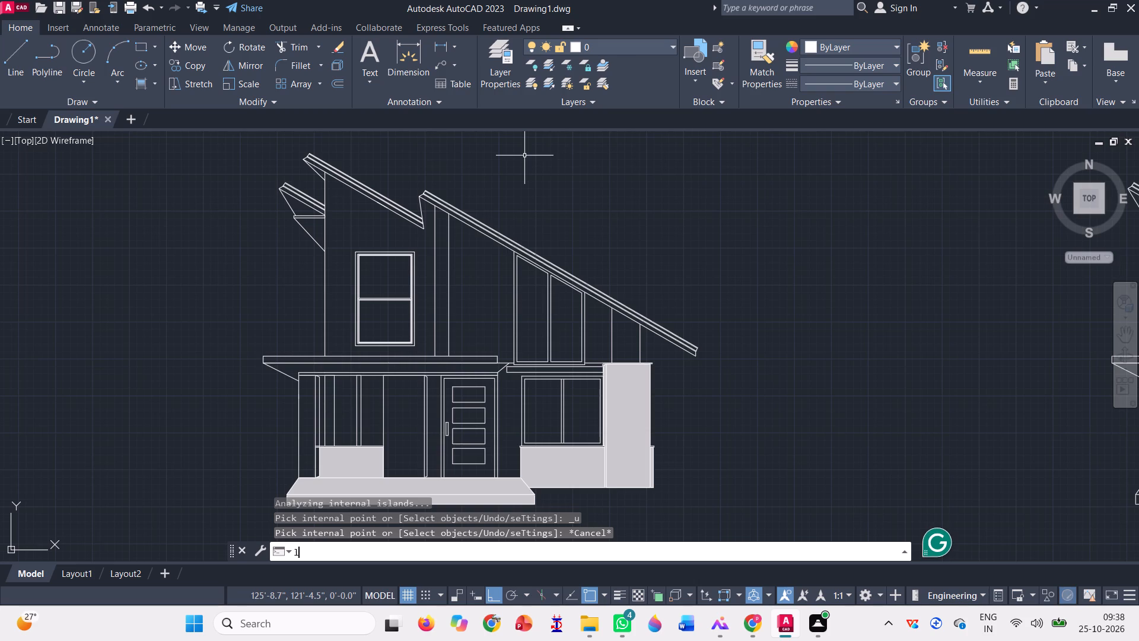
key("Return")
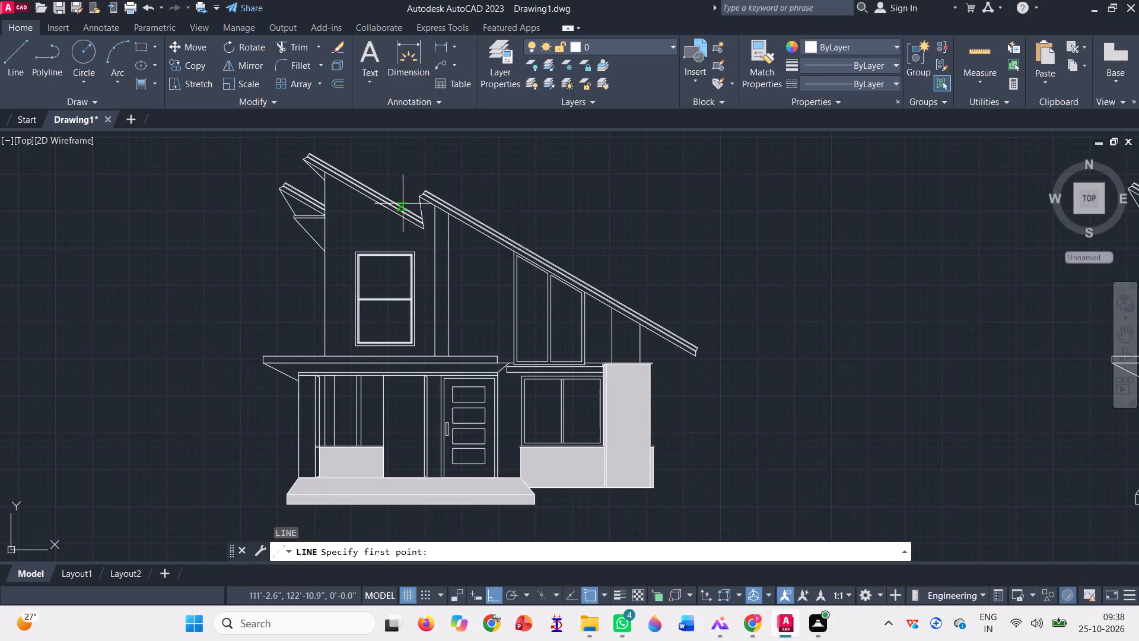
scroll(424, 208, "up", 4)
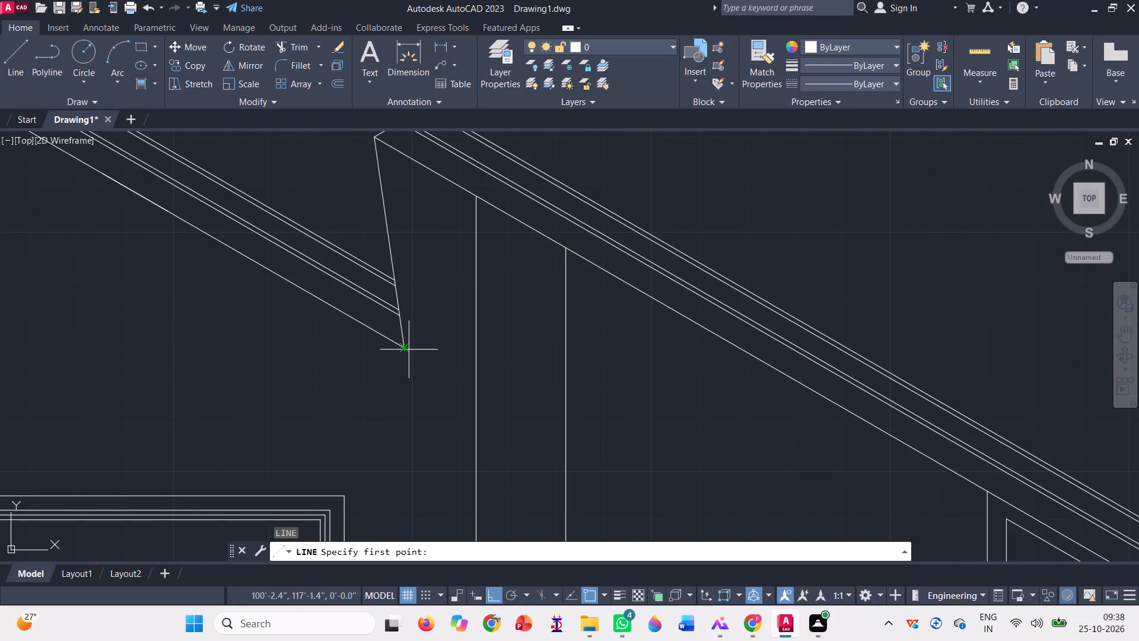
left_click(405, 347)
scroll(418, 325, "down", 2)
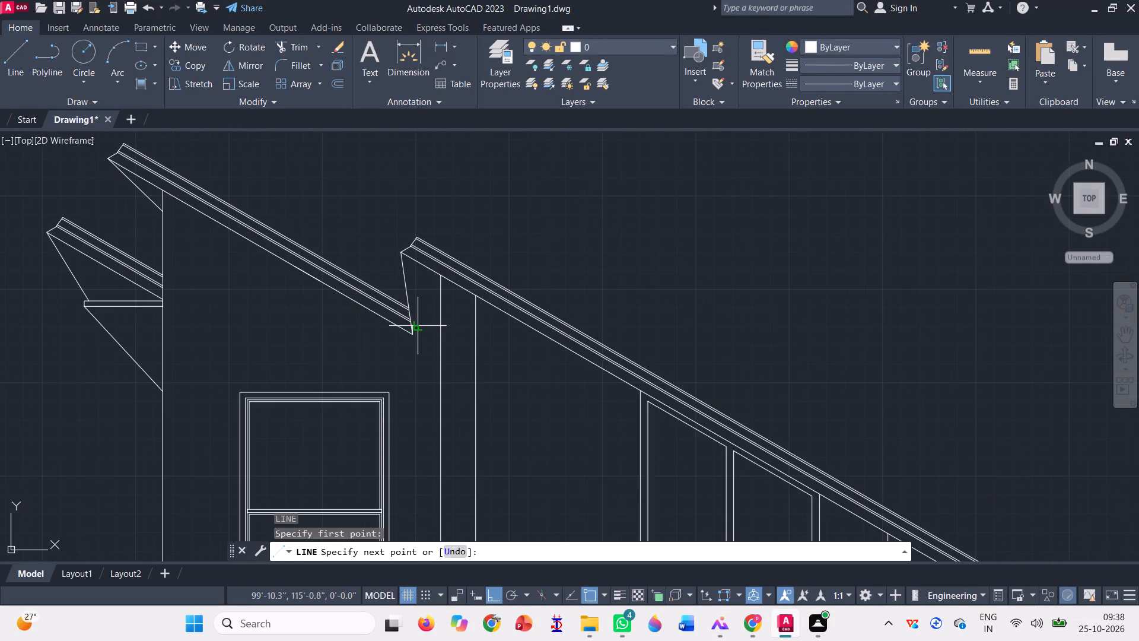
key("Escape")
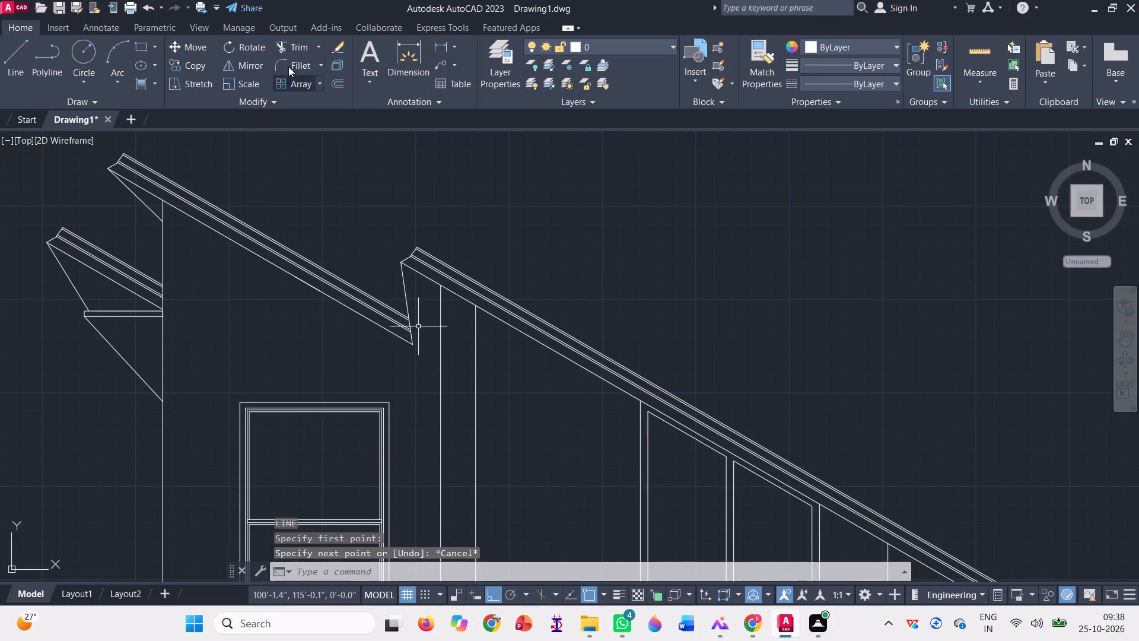
Extend the upper roof's bottom edge line past its lower corner to the nearest vertical wall line on the left elevation.
left_click(320, 43)
left_click(297, 96)
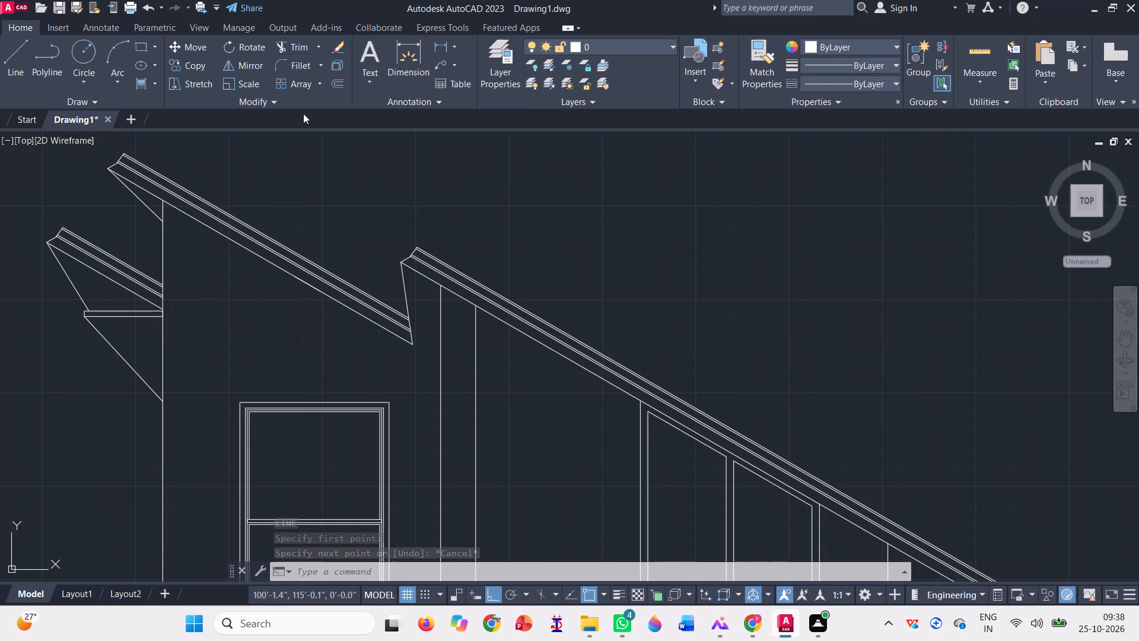
scroll(378, 348, "up", 2)
left_click(408, 300)
left_click(413, 325)
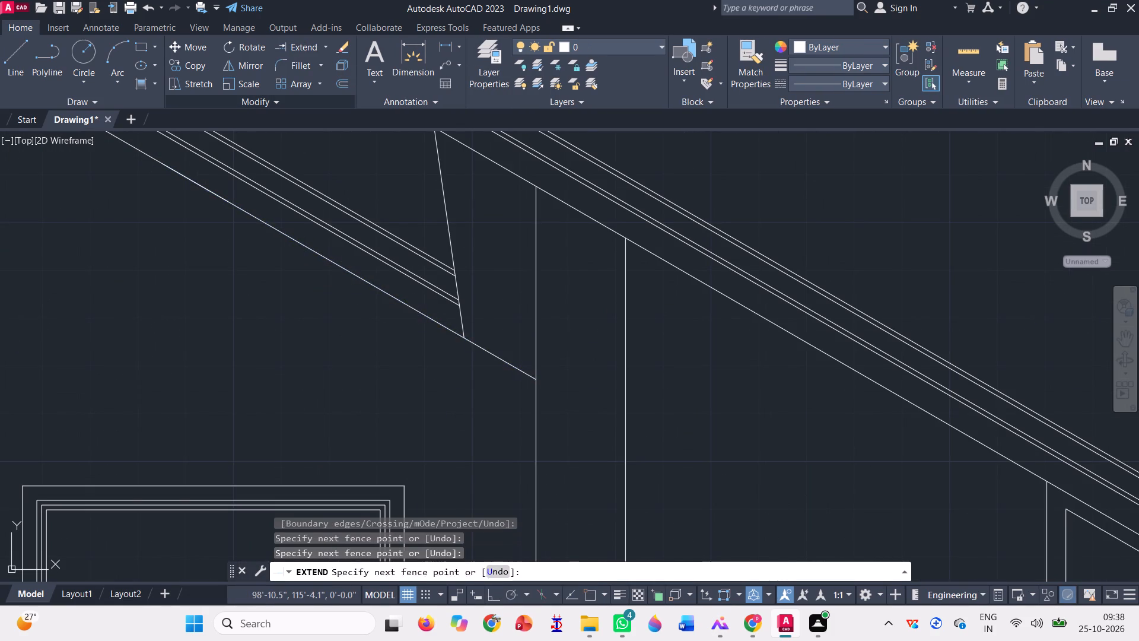
Fill the left elevation's upper wall around the window and the tall wall under the lower roof with solid brown 119,62,24.
scroll(402, 349, "down", 4)
key("Escape")
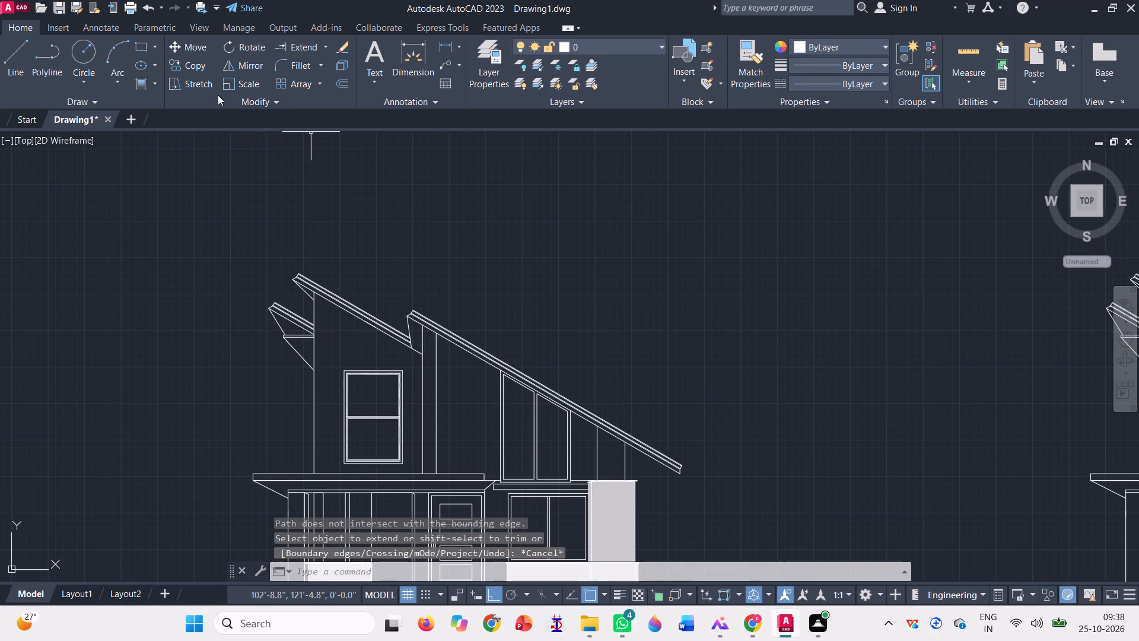
left_click(135, 84)
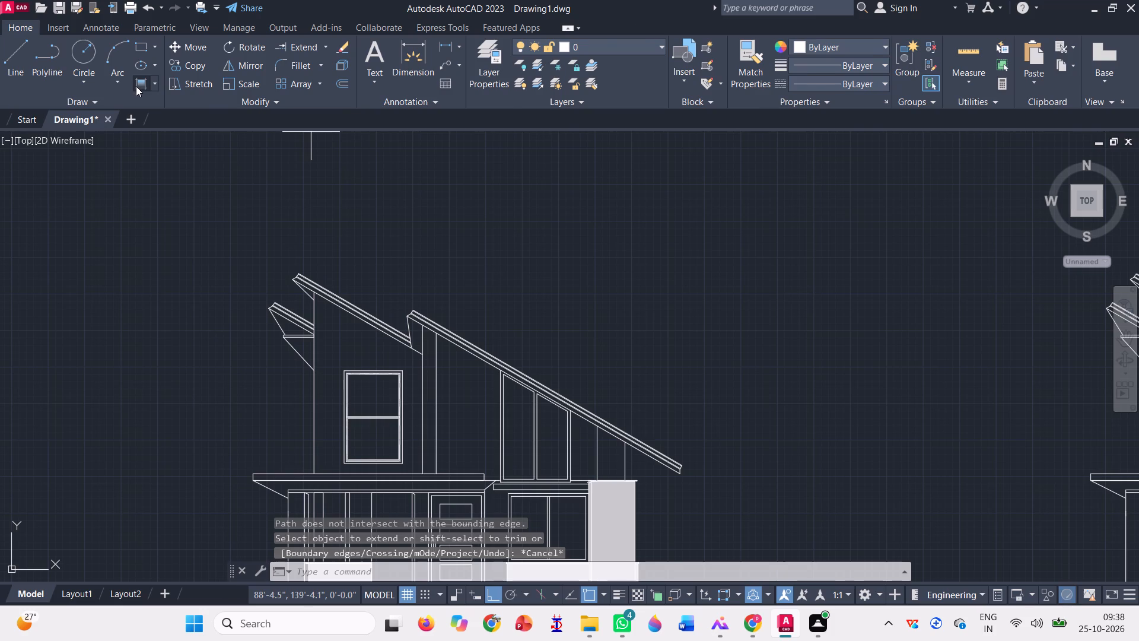
scroll(209, 103, "up", 6)
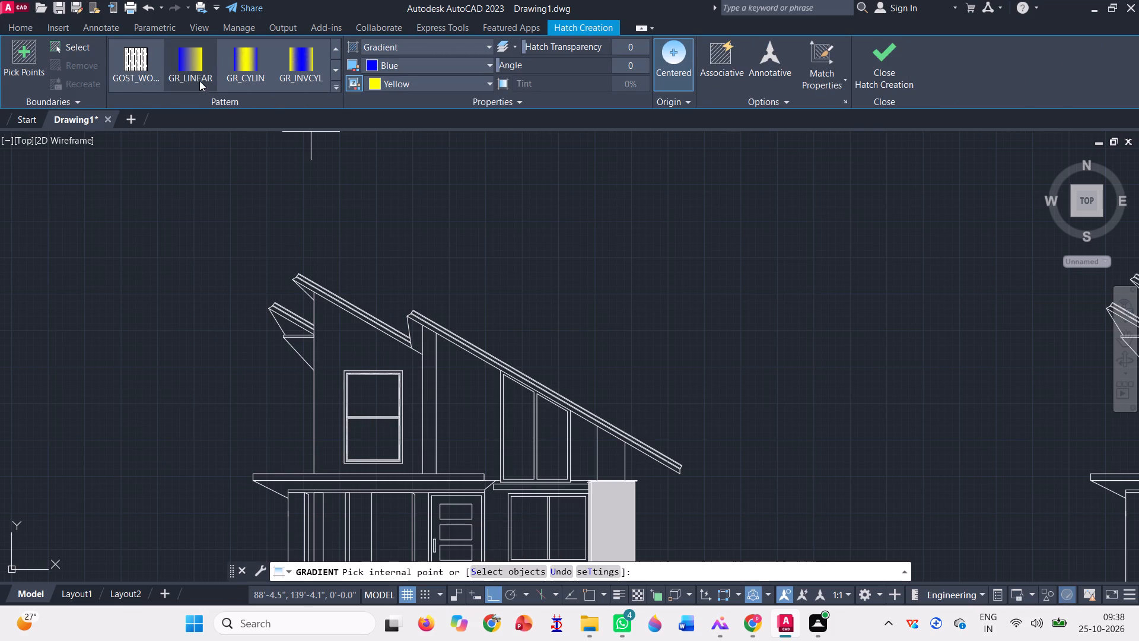
scroll(198, 79, "up", 15)
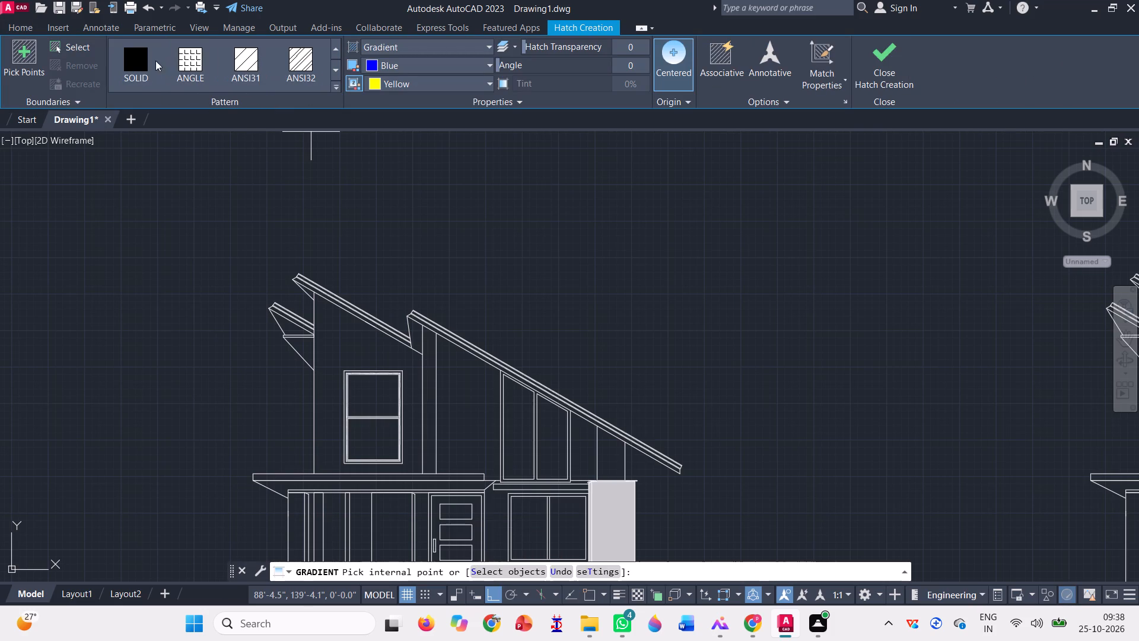
left_click(139, 61)
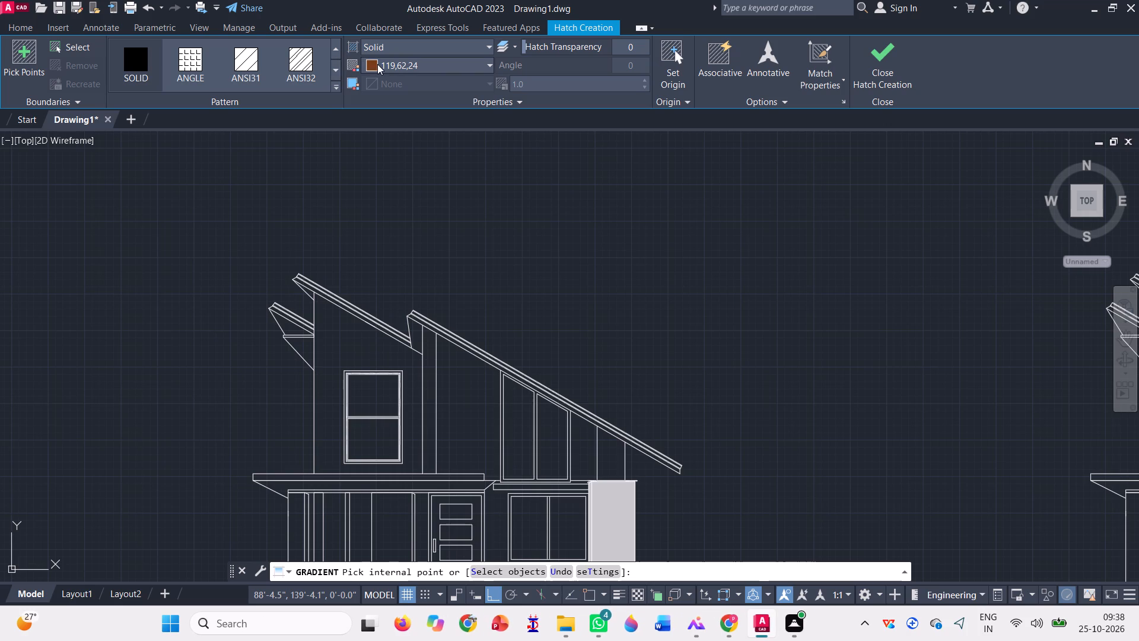
left_click(336, 349)
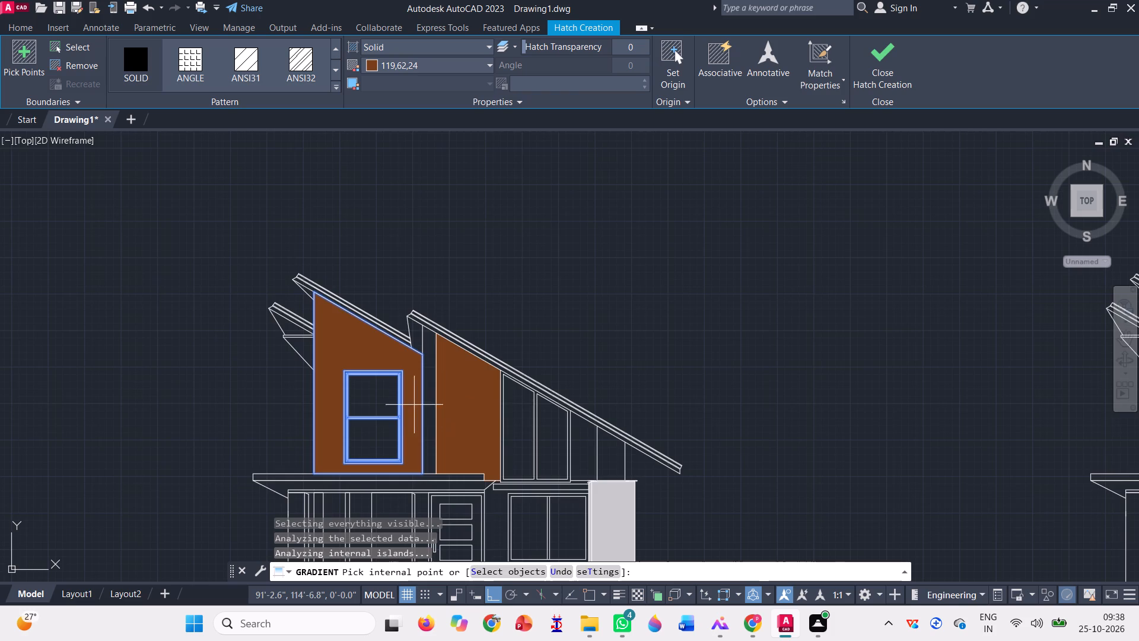
scroll(403, 407, "up", 4)
scroll(327, 368, "down", 3)
scroll(380, 382, "up", 2)
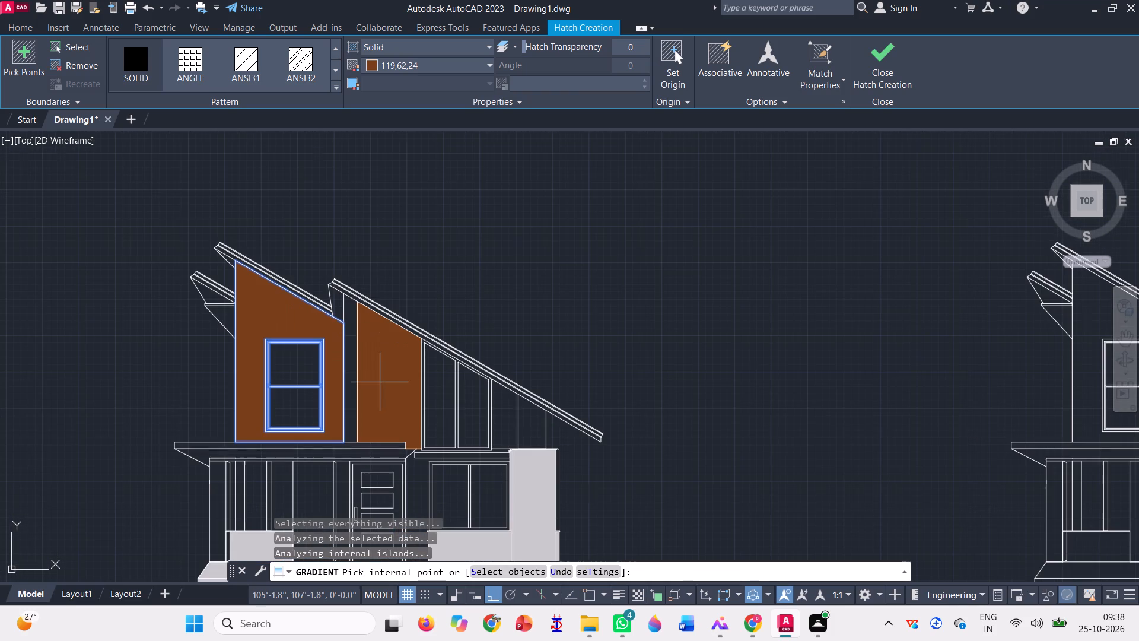
left_click(381, 380)
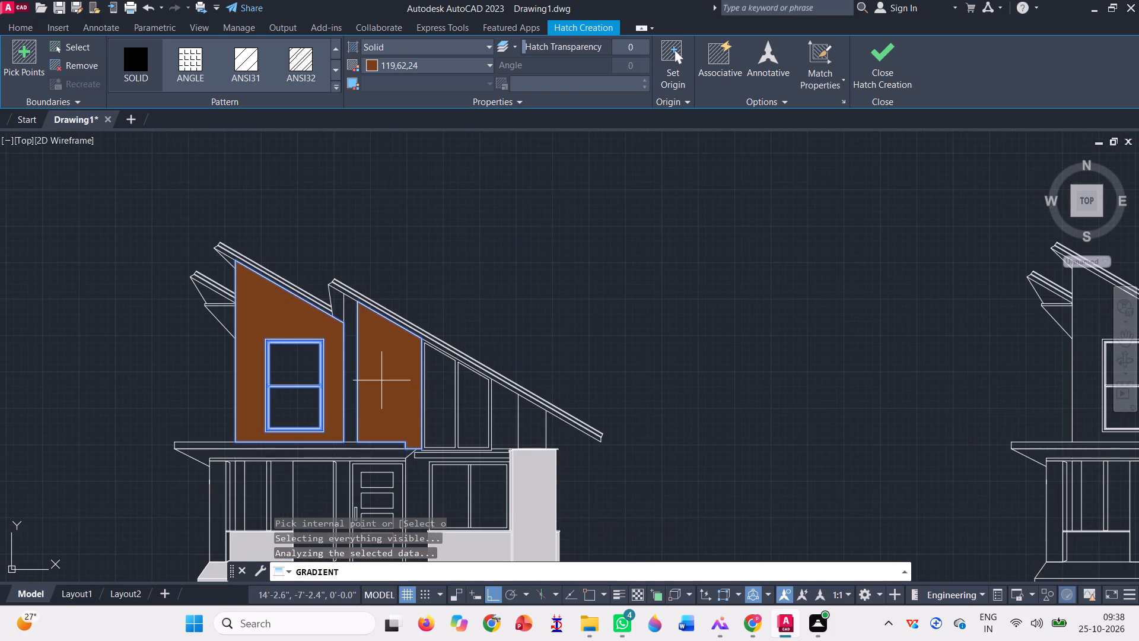
Add the same solid brown fill to the narrow porch wall strip and the two wall panels under the lower roof's low end.
scroll(320, 330, "down", 1)
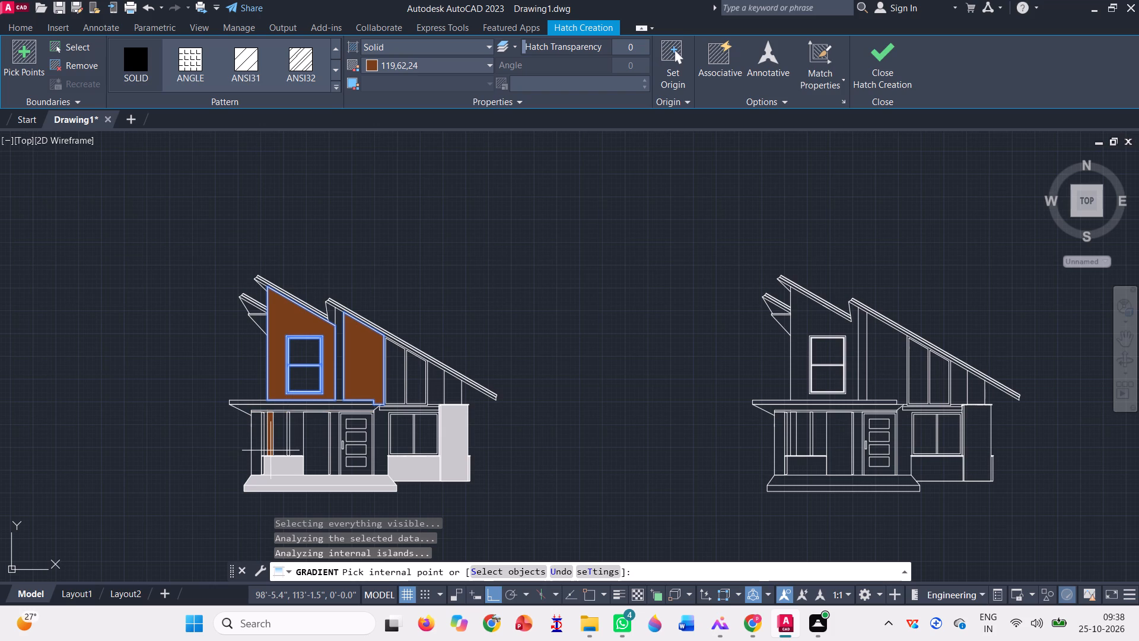
scroll(269, 447, "up", 3)
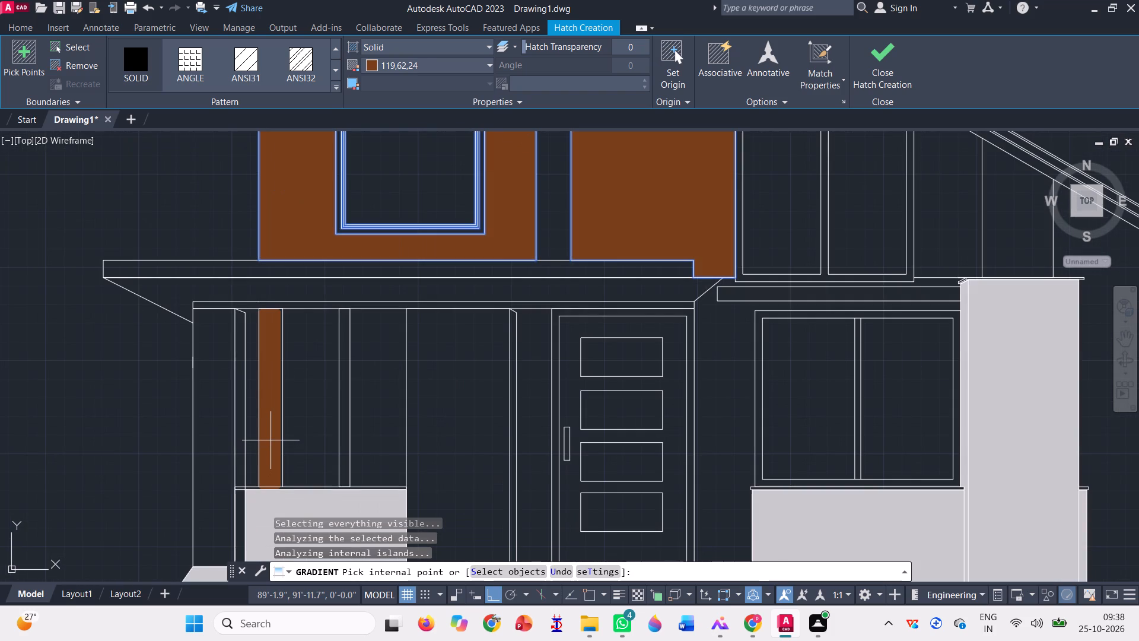
scroll(269, 439, "up", 1)
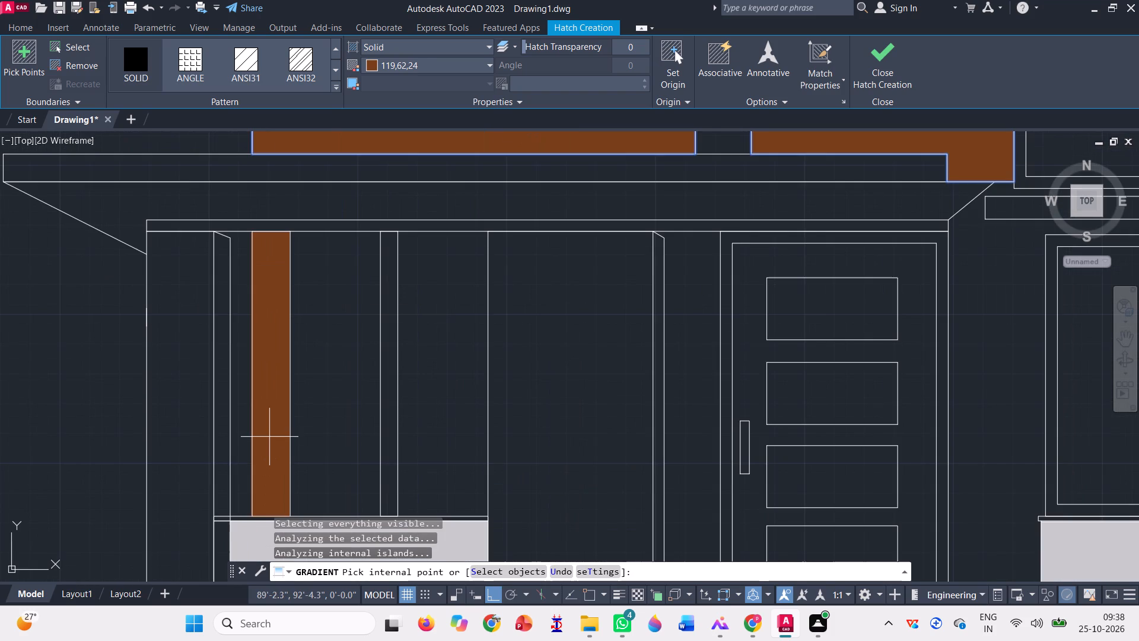
left_click(269, 436)
scroll(281, 391, "down", 4)
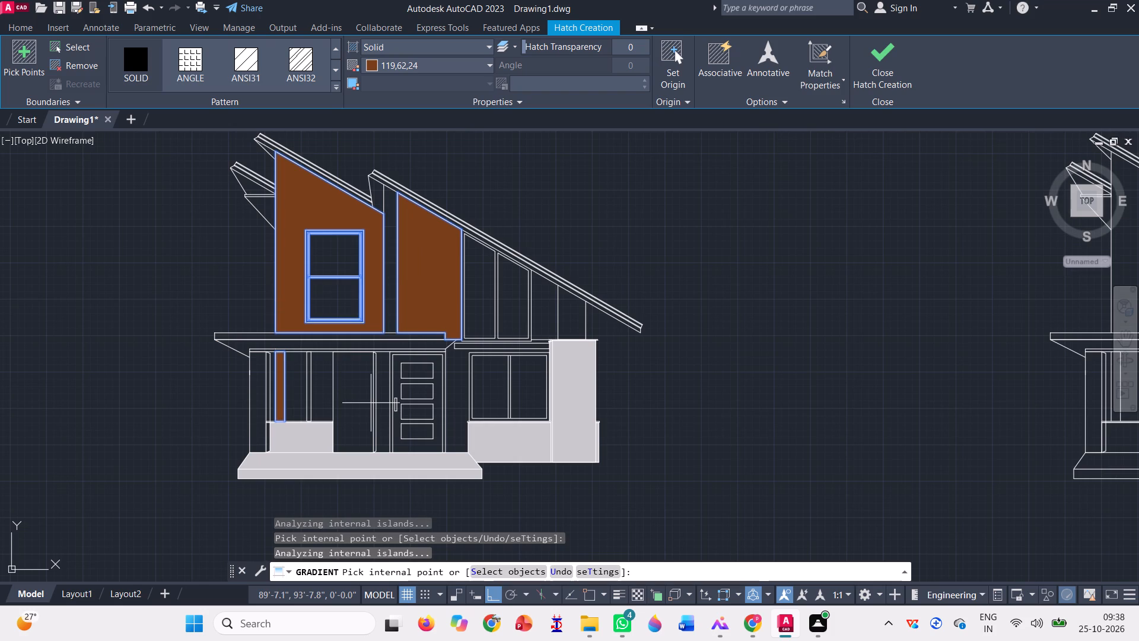
left_click(567, 314)
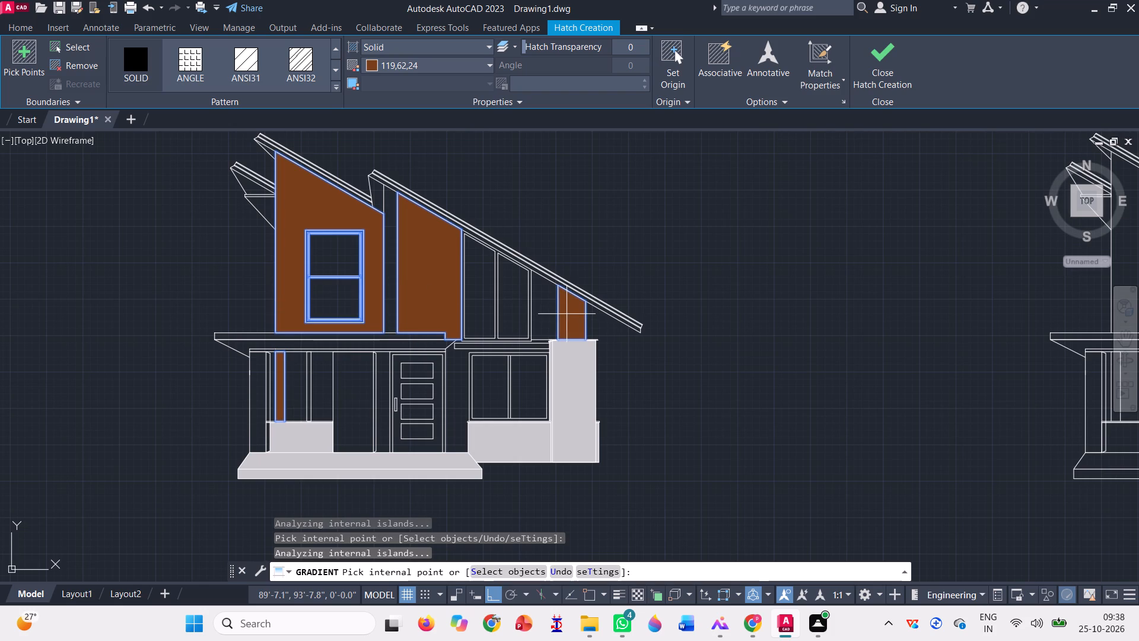
scroll(542, 304, "up", 2)
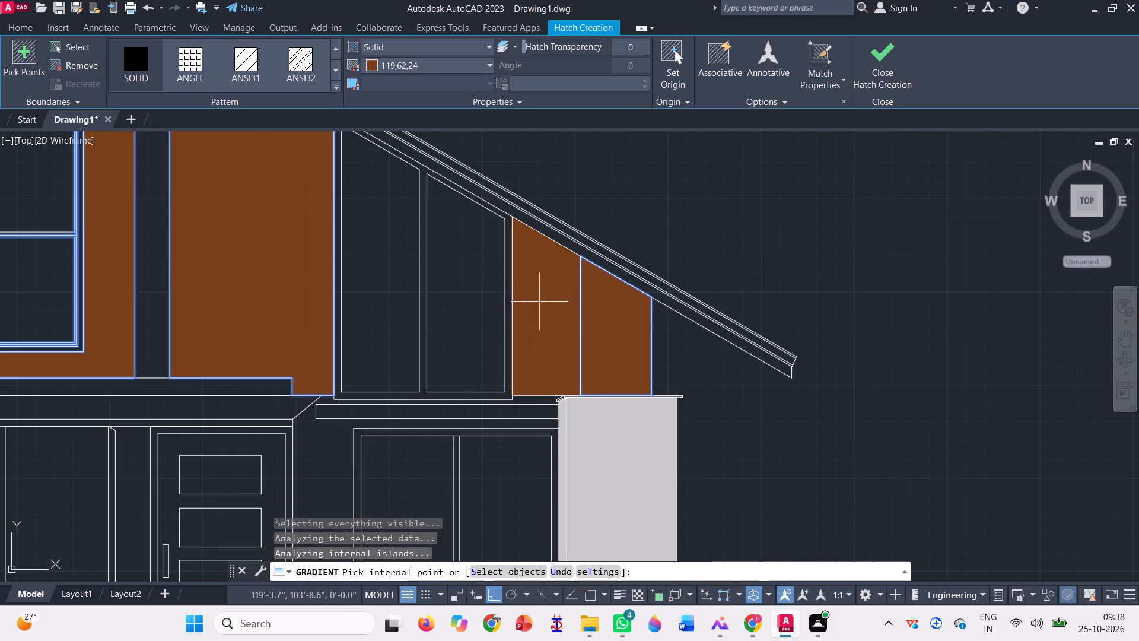
left_click(539, 302)
scroll(508, 281, "down", 3)
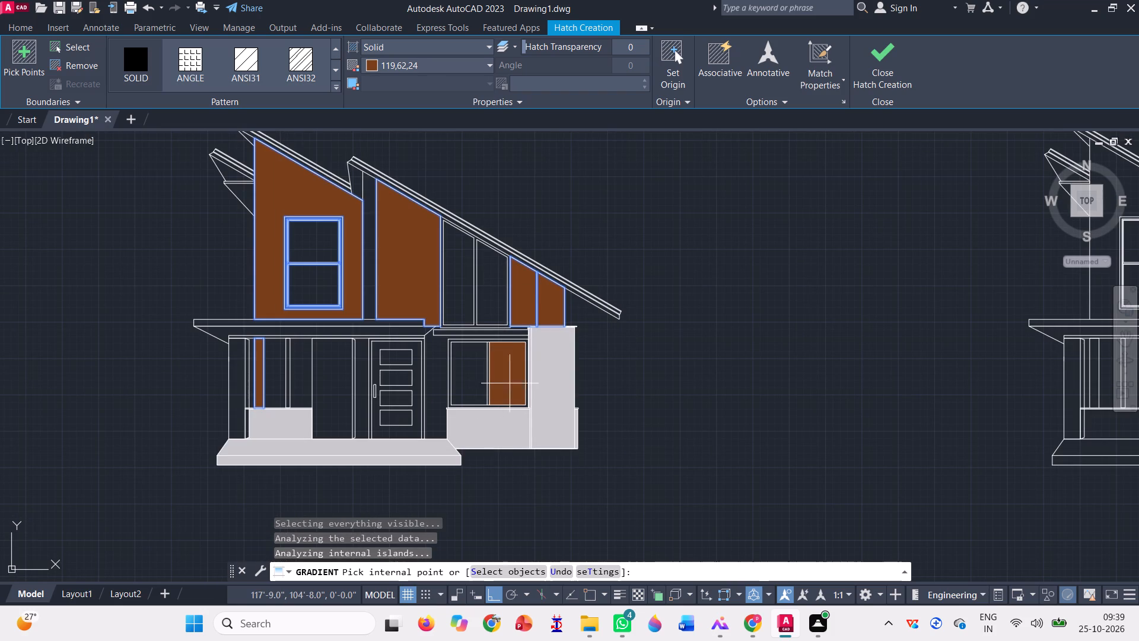
Fill the wall between the door and the ground-floor window and the strip on the door's other side in brown, and finish the hatch.
scroll(513, 373, "up", 1)
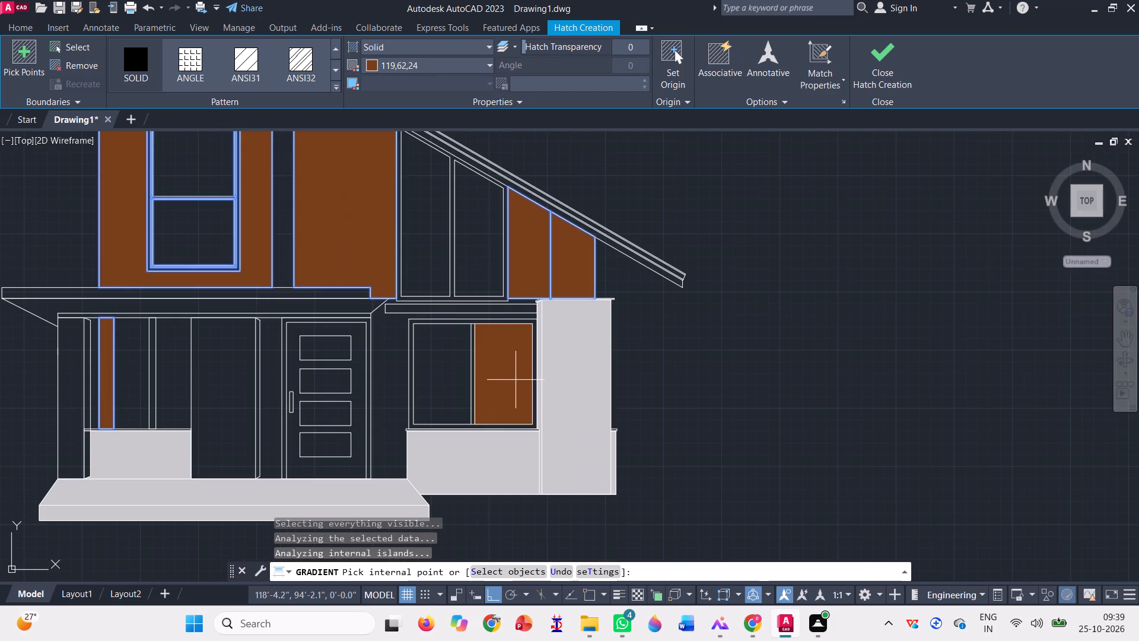
scroll(532, 382, "down", 1)
scroll(459, 323, "up", 3)
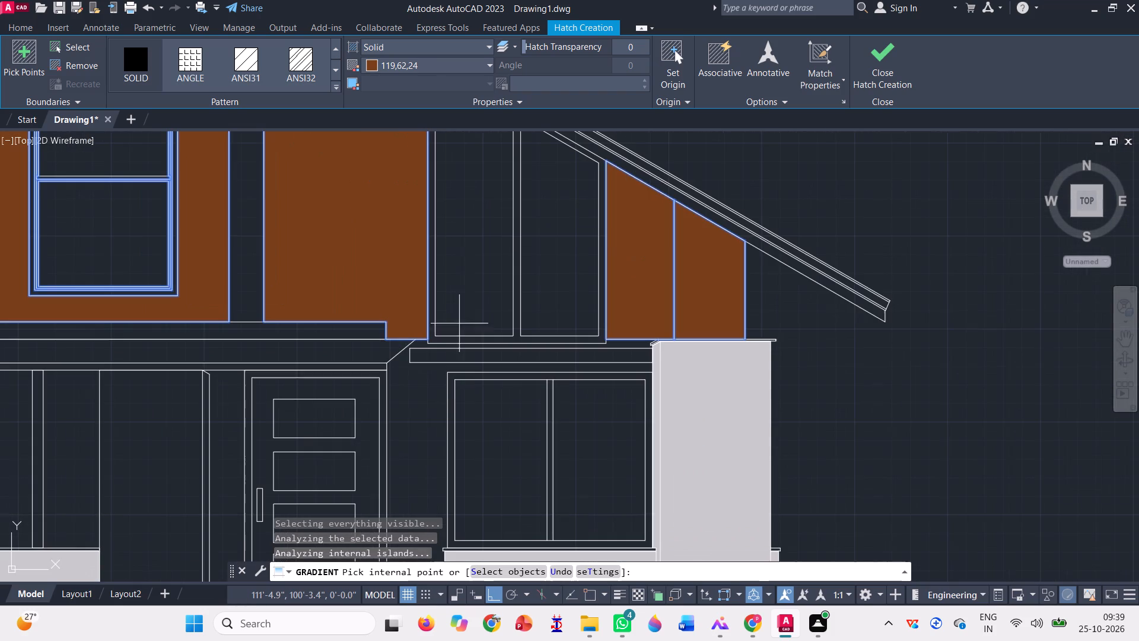
scroll(418, 406, "down", 2)
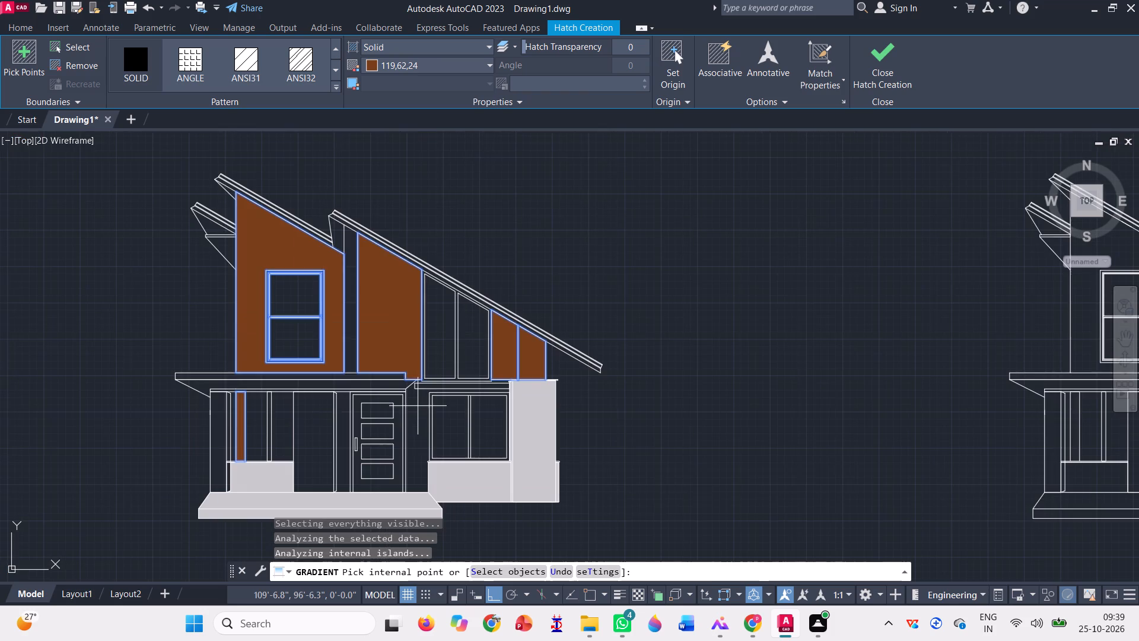
left_click(414, 443)
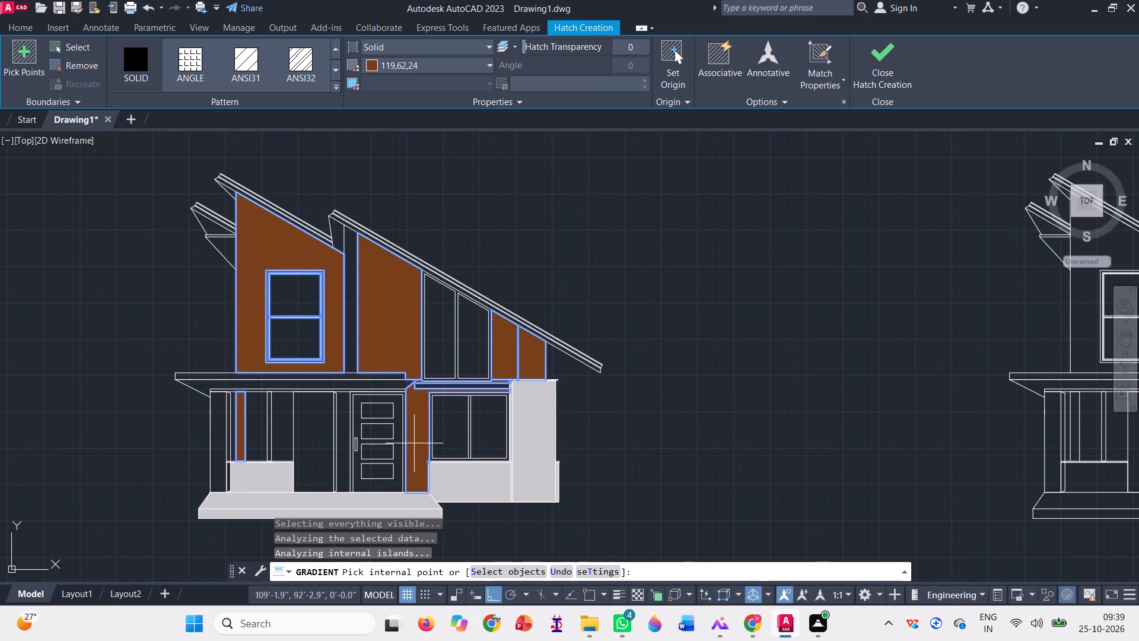
scroll(420, 458, "up", 3)
scroll(432, 385, "down", 1)
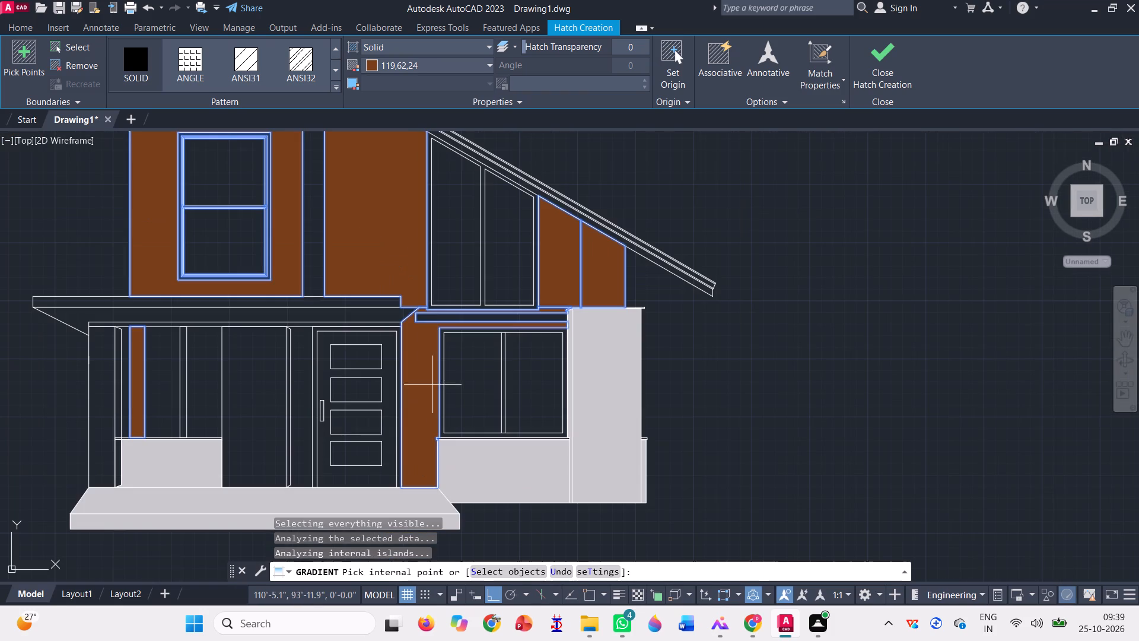
left_click(295, 422)
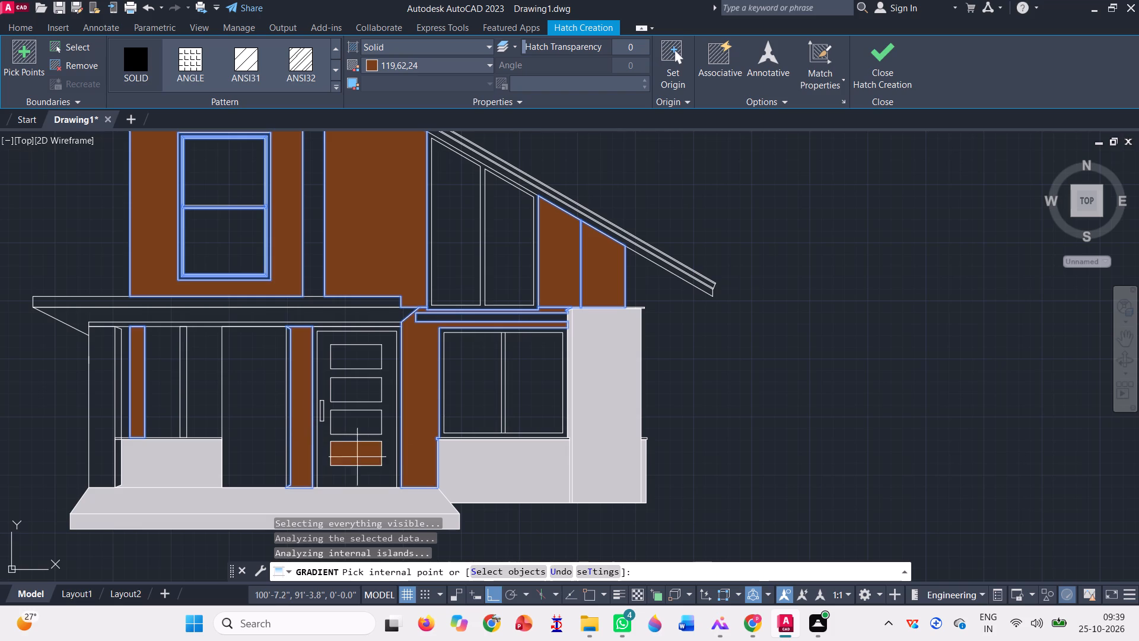
scroll(383, 459, "down", 1)
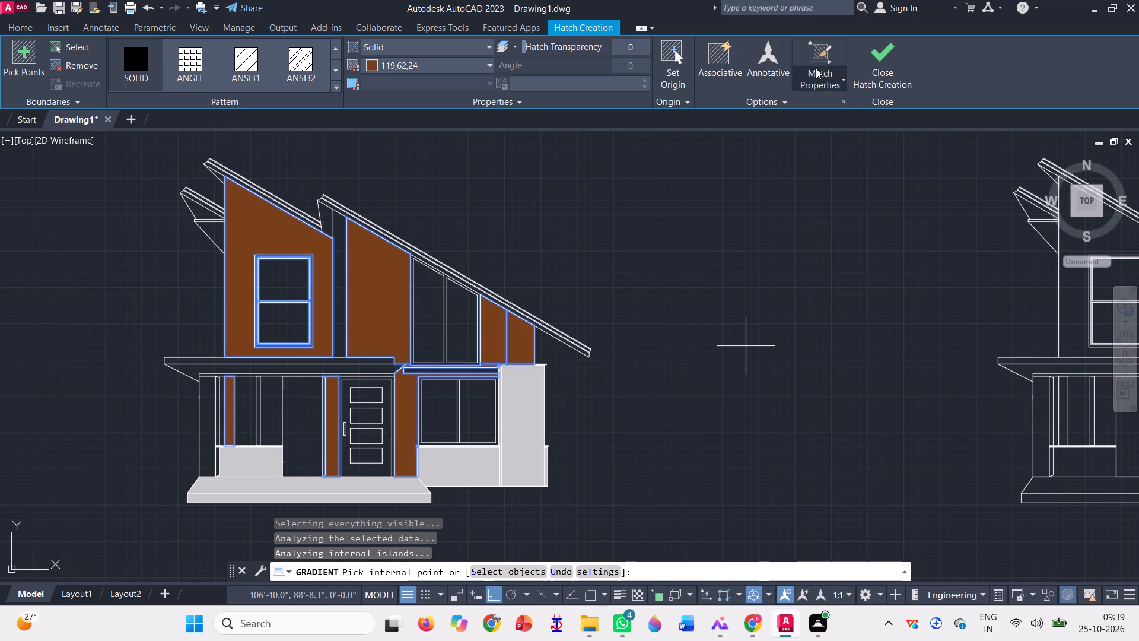
left_click(887, 71)
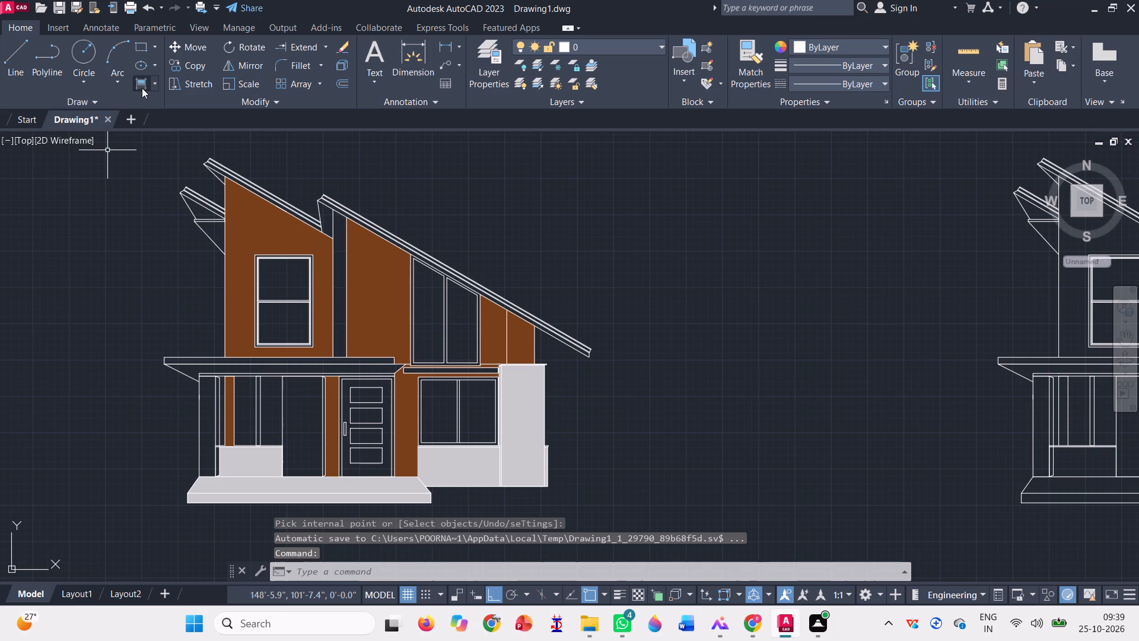
Start a solid hatch and set its colour to dark grey 54,54,54 as a true colour.
left_click(144, 84)
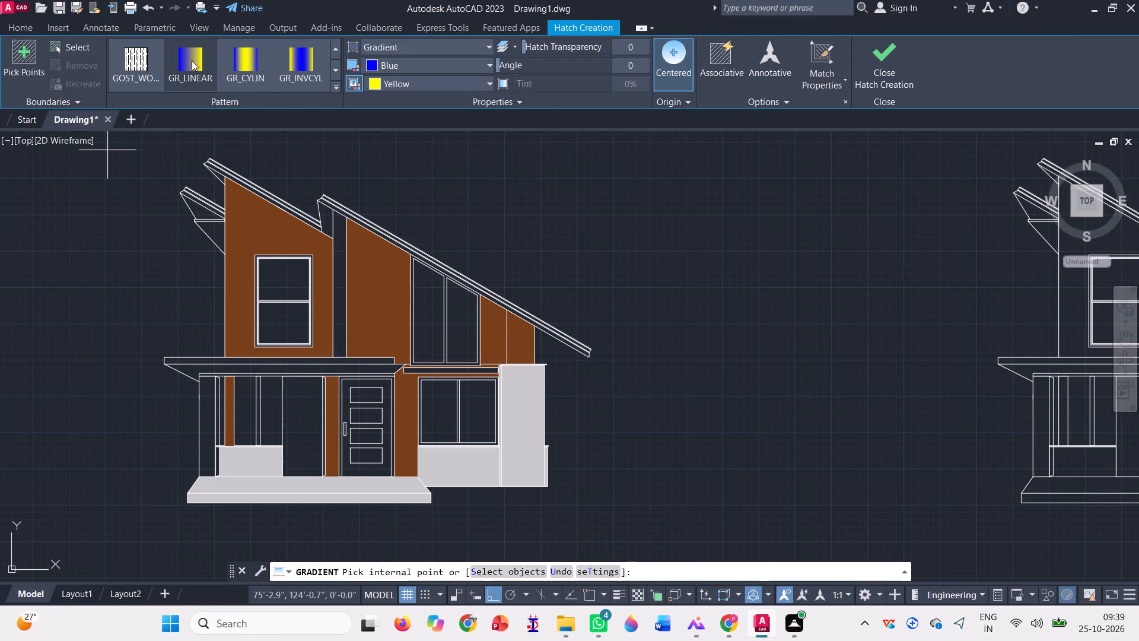
scroll(191, 59, "up", 15)
left_click(142, 58)
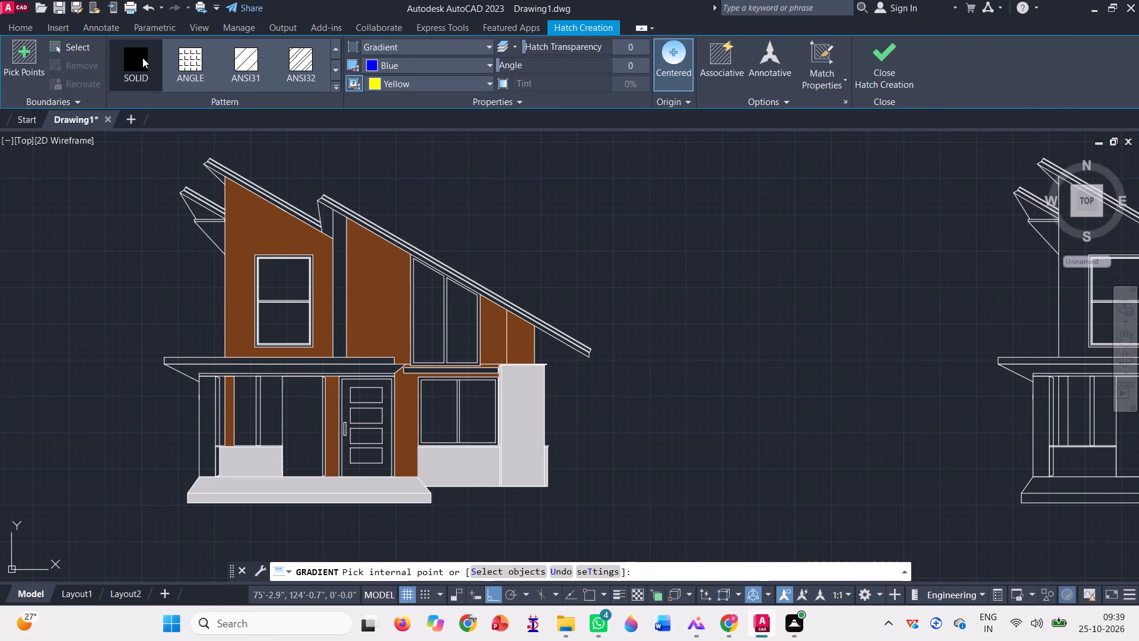
left_click(376, 66)
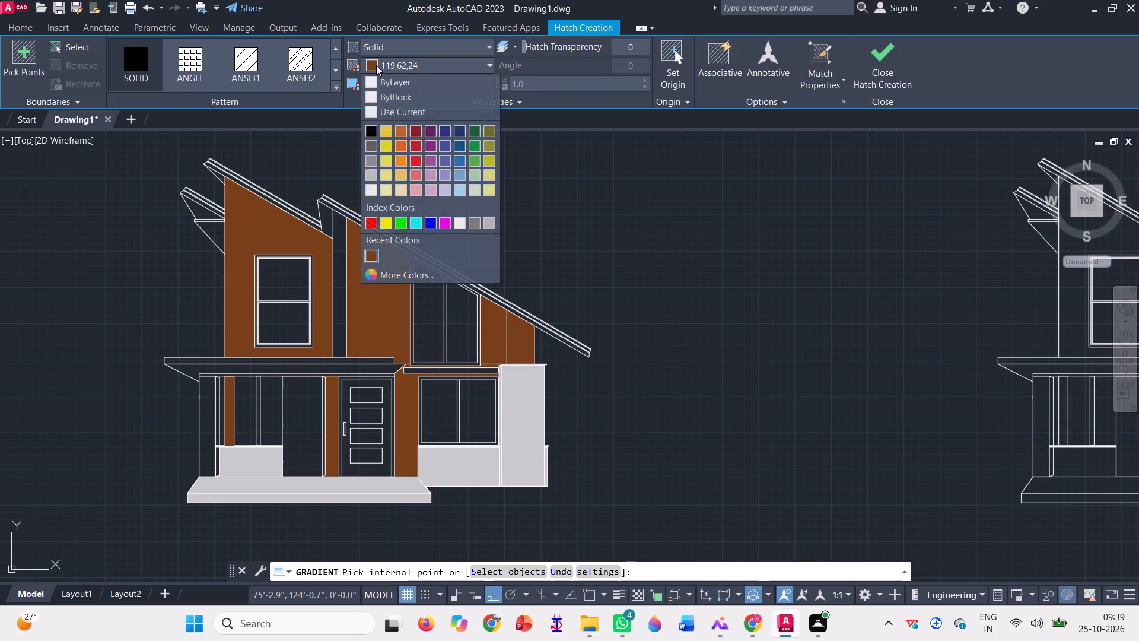
left_click(370, 127)
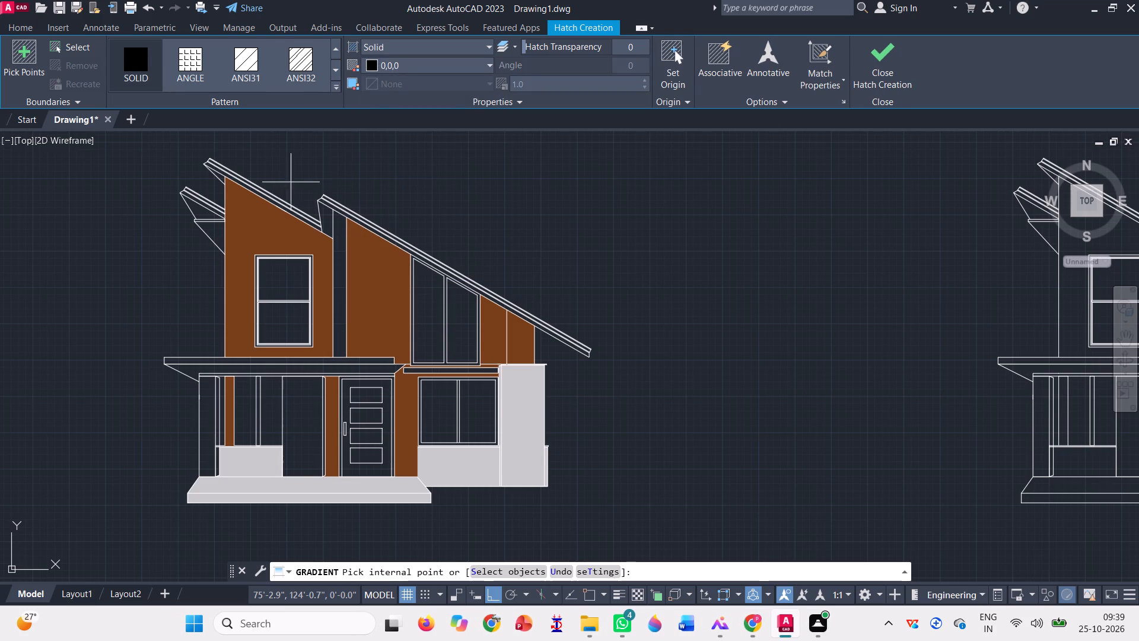
scroll(359, 196, "up", 3)
scroll(276, 225, "up", 3)
scroll(267, 227, "down", 3)
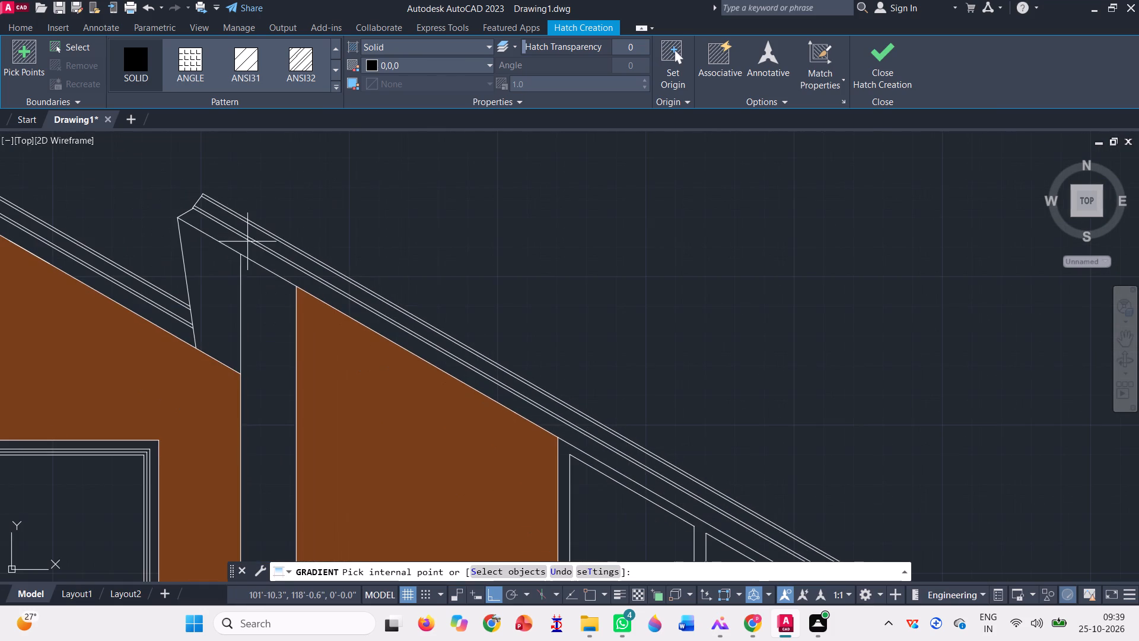
left_click(436, 61)
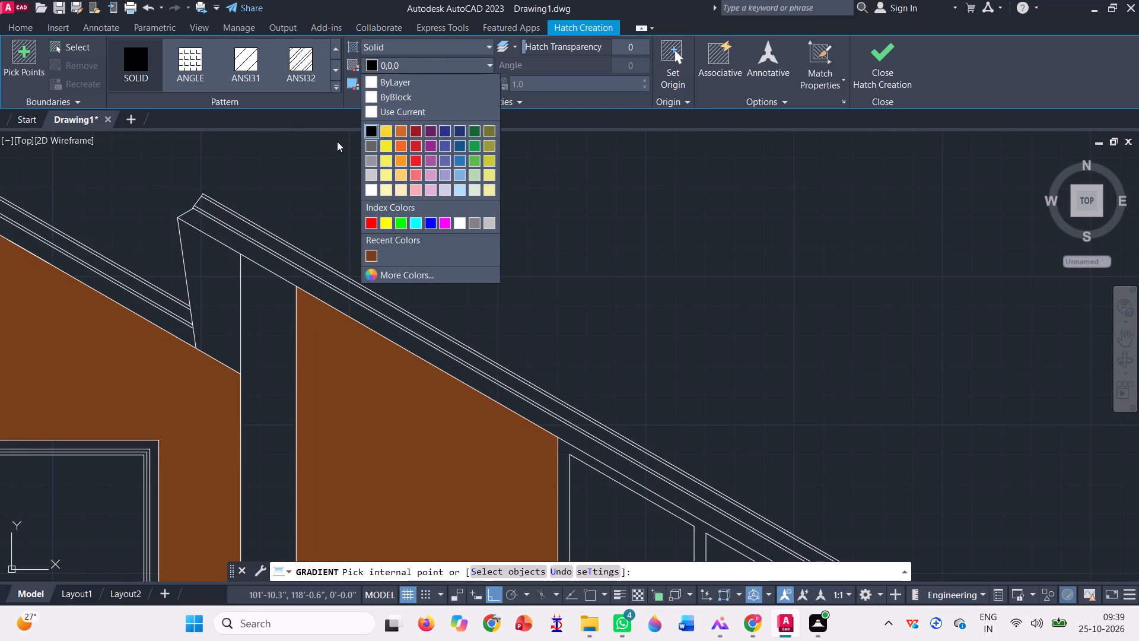
left_click(396, 271)
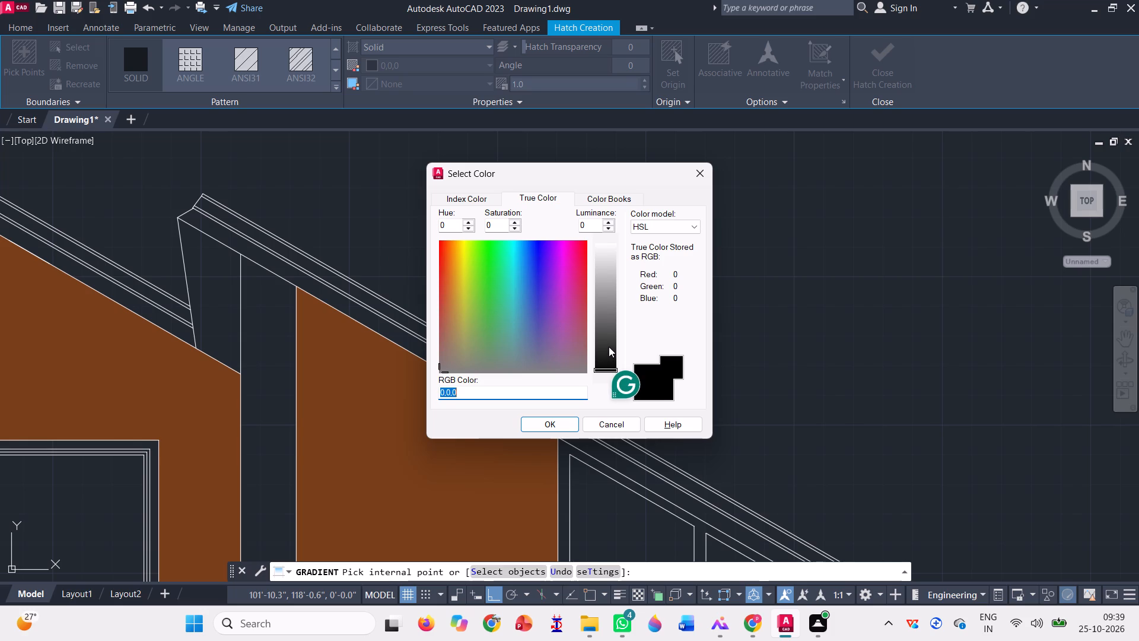
left_click(609, 347)
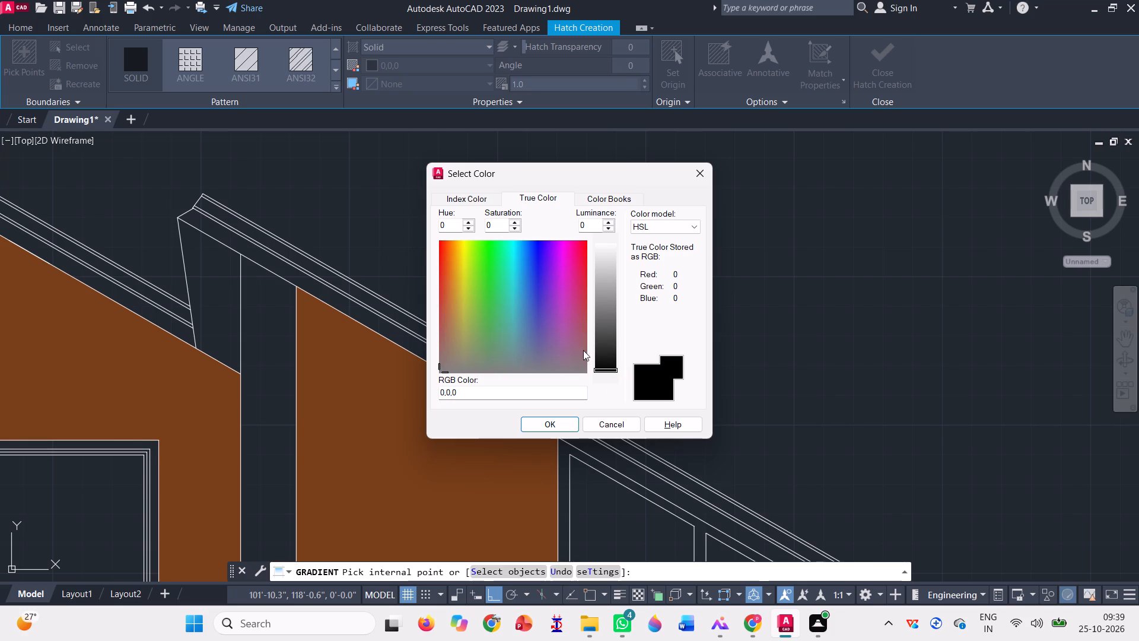
left_click(606, 353)
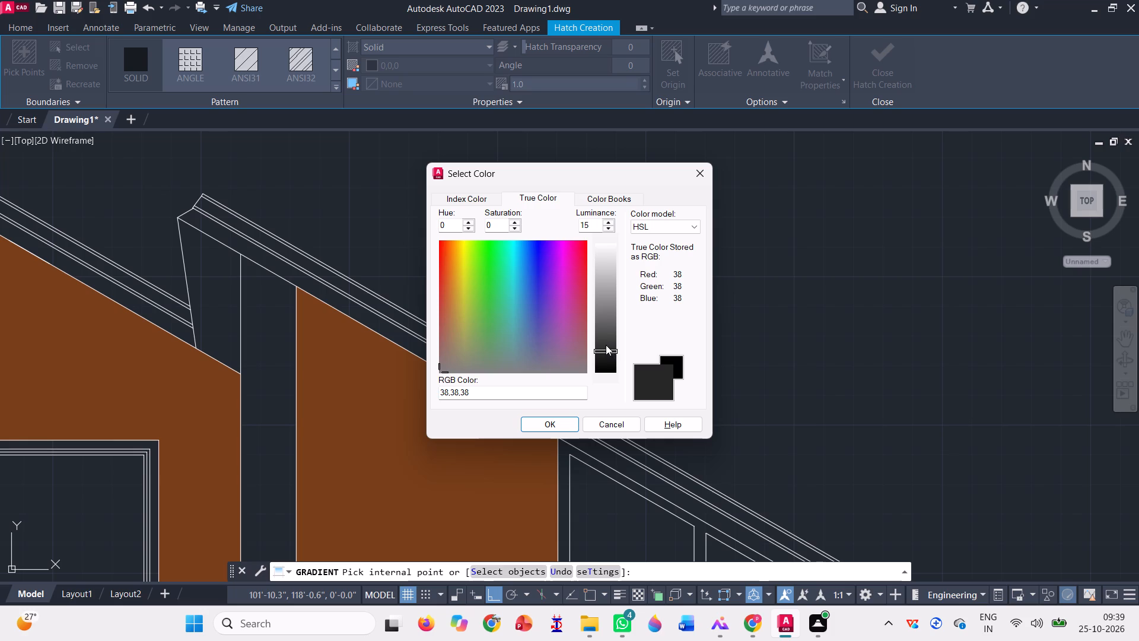
left_click(606, 345)
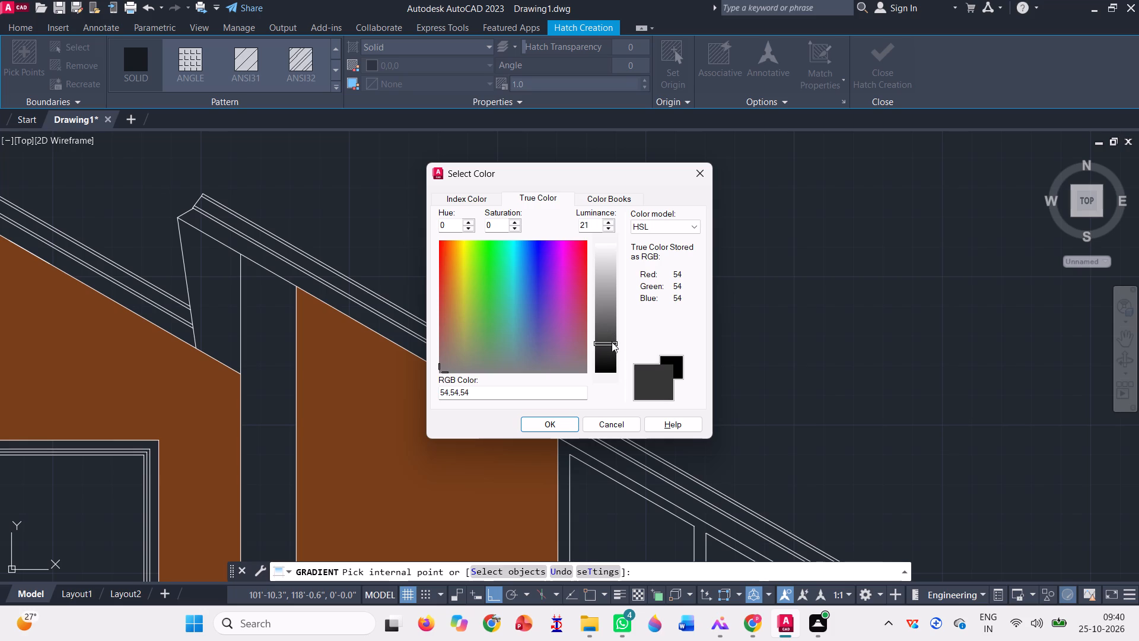
scroll(609, 338, "up", 3)
left_click(609, 338)
left_click(537, 422)
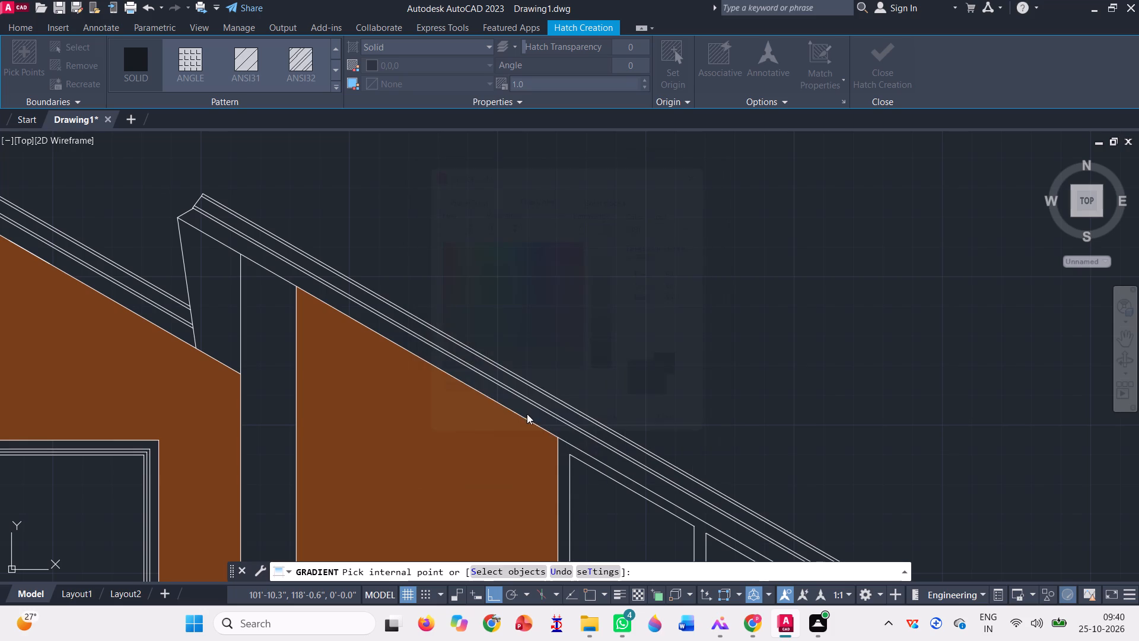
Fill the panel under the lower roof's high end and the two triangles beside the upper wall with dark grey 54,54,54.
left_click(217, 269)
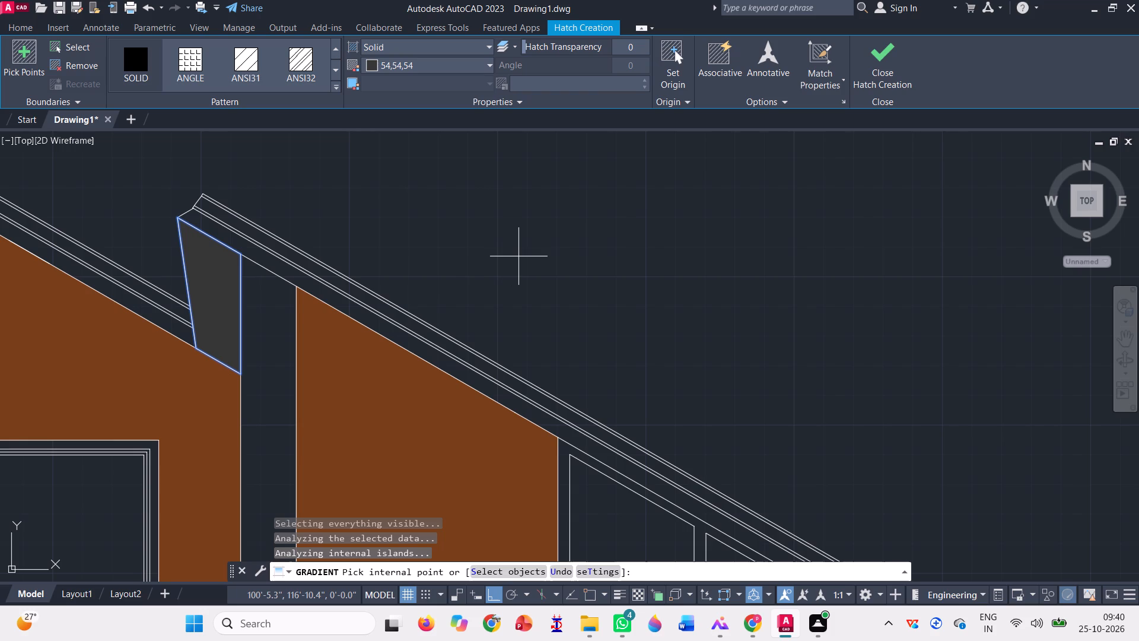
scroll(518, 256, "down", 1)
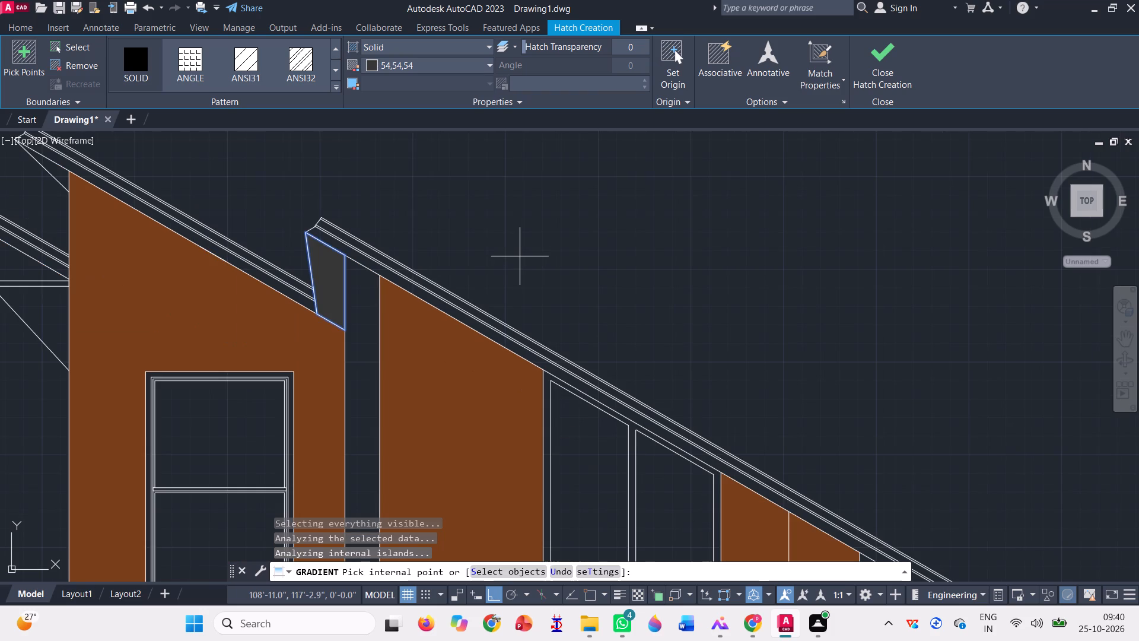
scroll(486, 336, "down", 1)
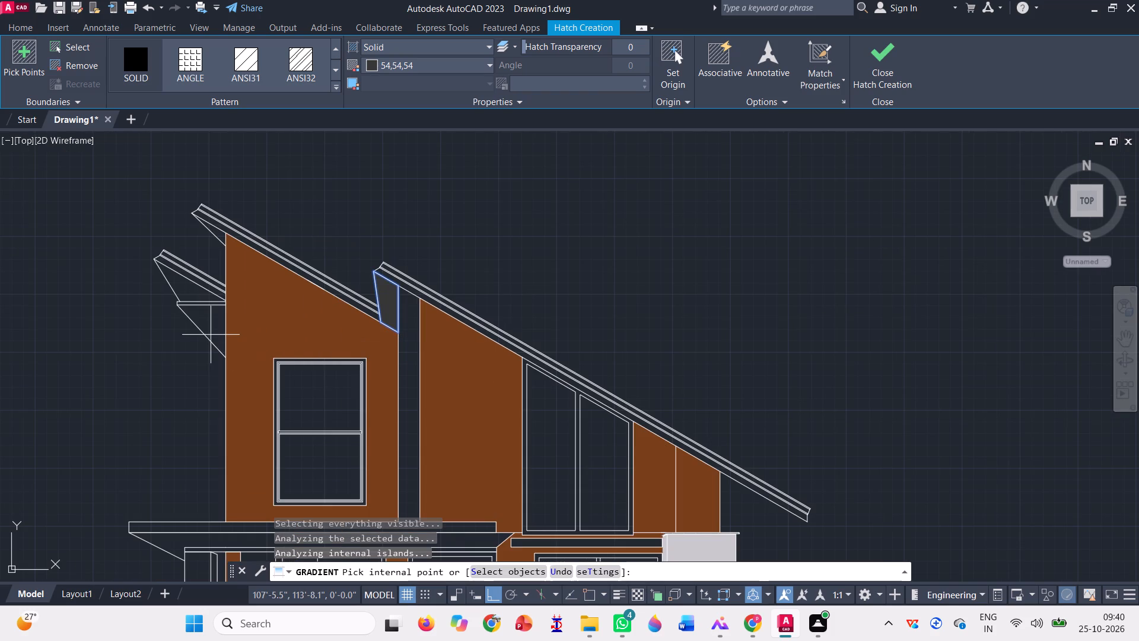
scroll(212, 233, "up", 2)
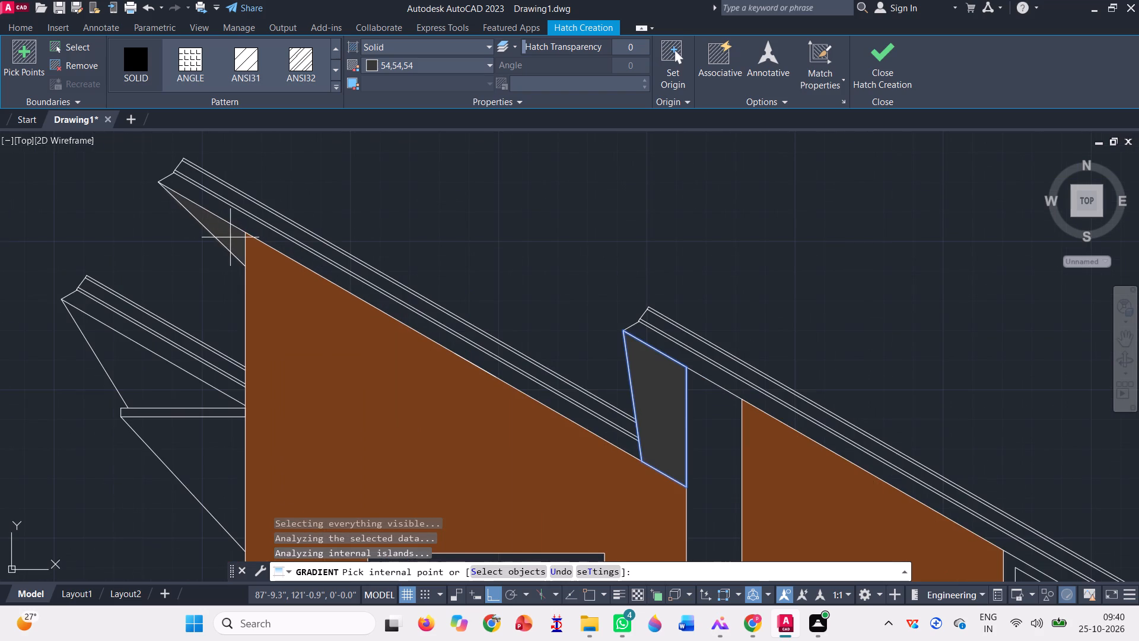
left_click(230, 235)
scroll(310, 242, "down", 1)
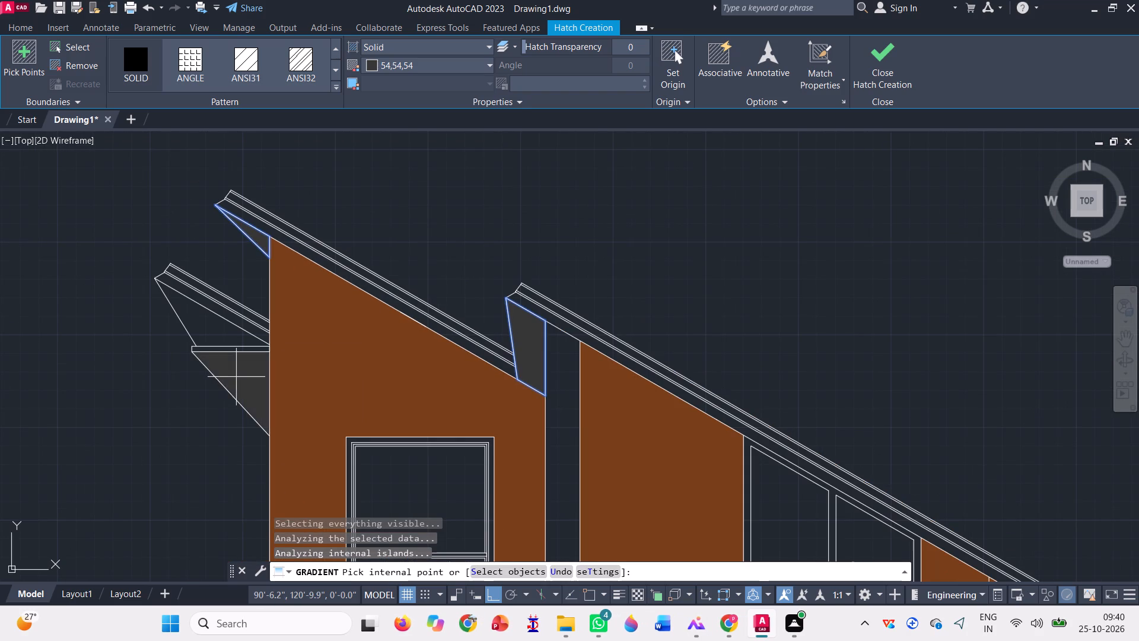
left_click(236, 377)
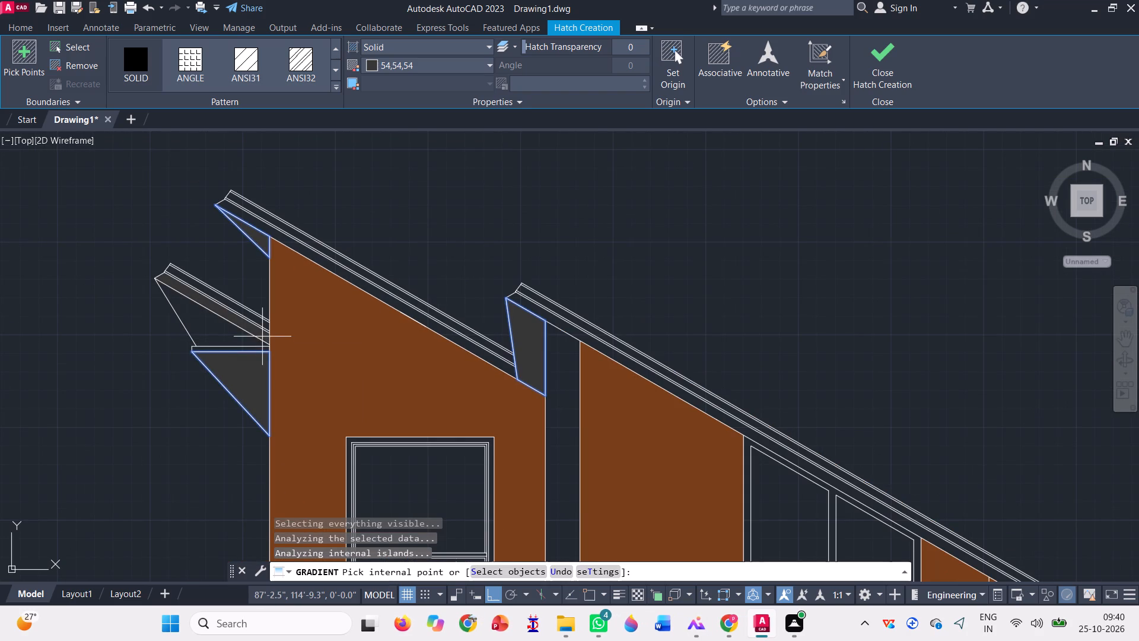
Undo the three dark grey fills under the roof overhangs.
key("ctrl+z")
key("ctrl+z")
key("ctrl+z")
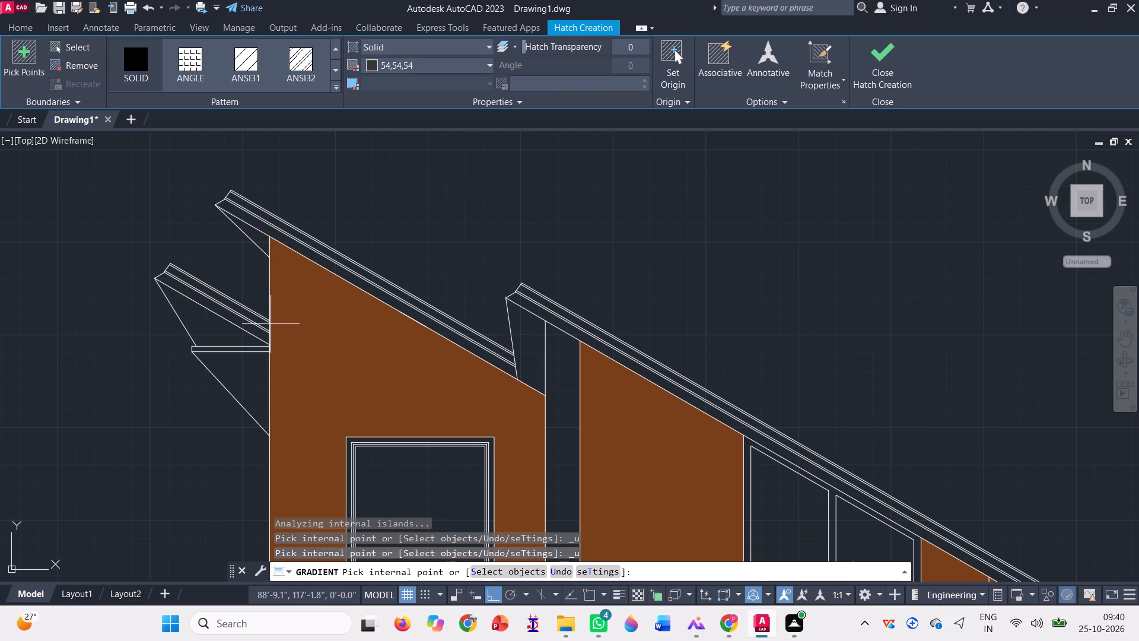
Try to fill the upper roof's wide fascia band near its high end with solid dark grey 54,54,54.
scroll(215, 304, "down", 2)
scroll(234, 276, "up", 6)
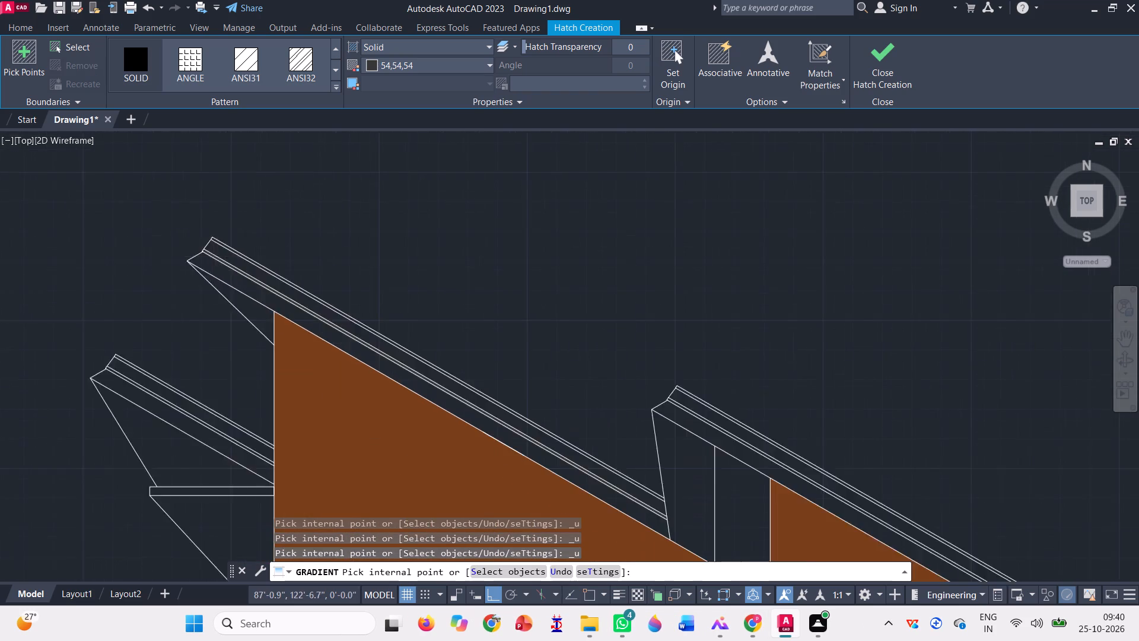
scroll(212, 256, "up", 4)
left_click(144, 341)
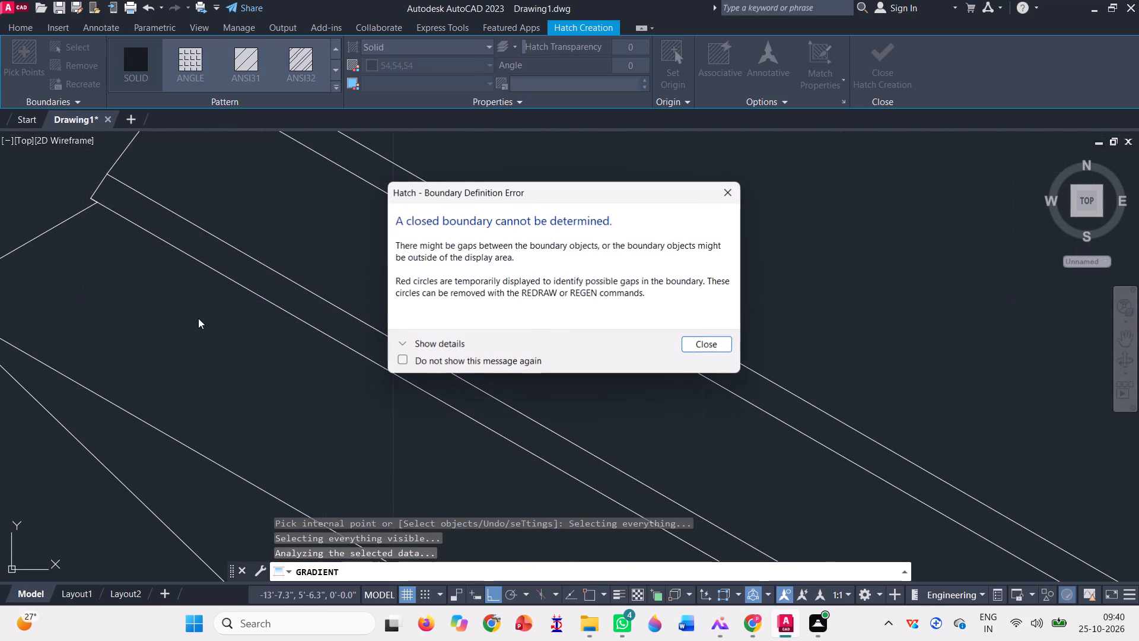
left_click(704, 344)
Examine the upper roof's fascia corners for gaps in the hatch boundary.
scroll(295, 390, "down", 3)
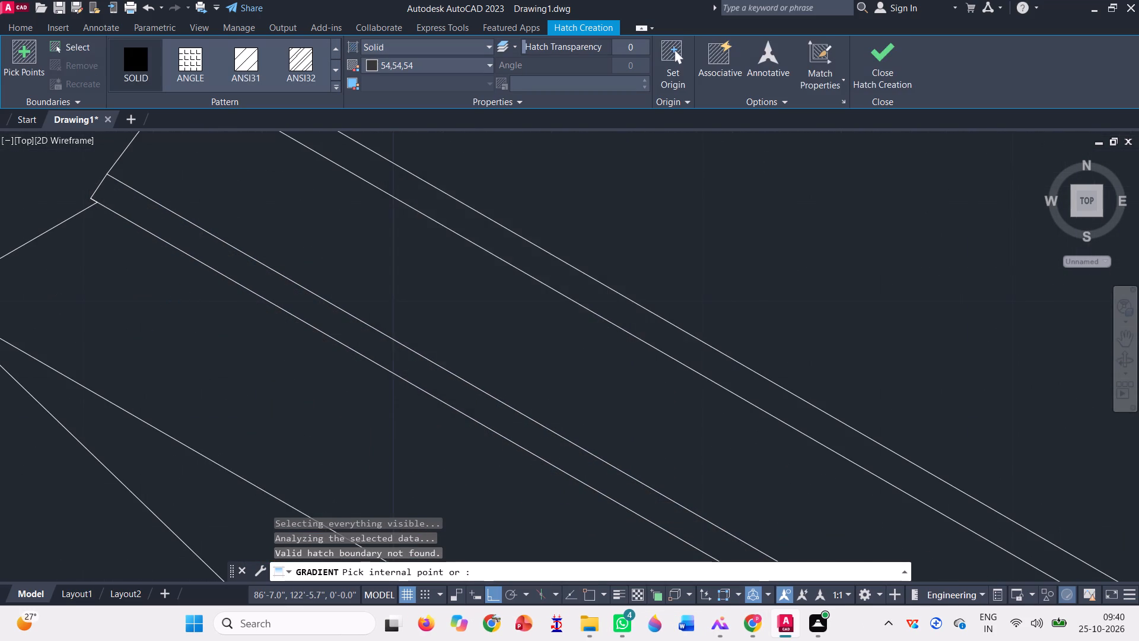
scroll(215, 347, "down", 1)
scroll(147, 342, "up", 4)
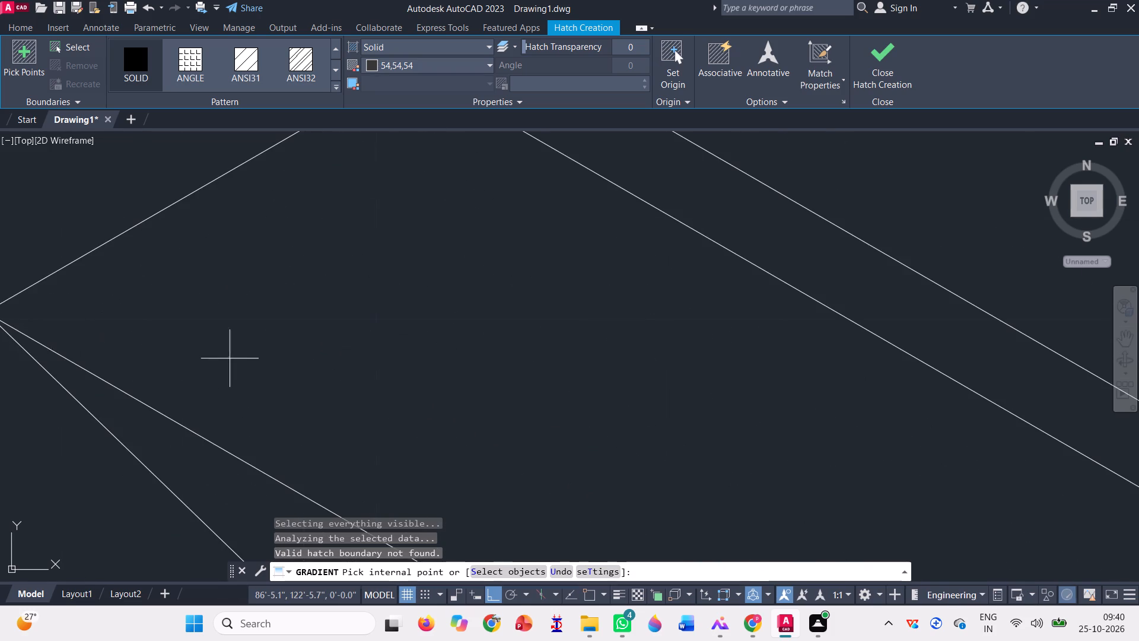
scroll(231, 358, "down", 2)
scroll(122, 351, "up", 4)
scroll(202, 291, "up", 3)
scroll(189, 226, "up", 3)
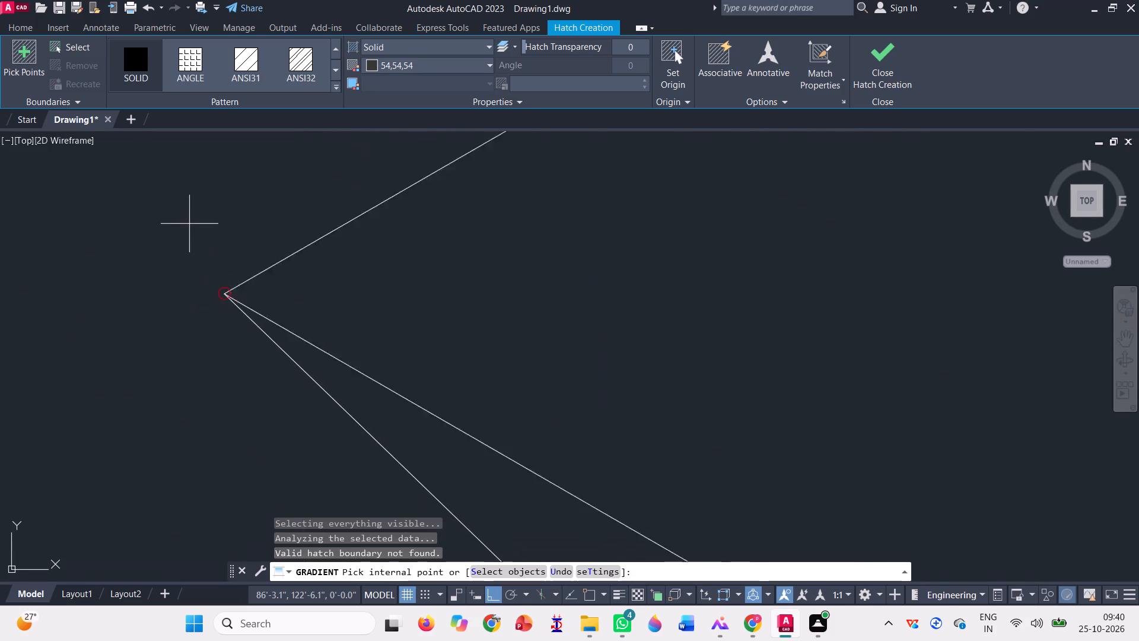
scroll(189, 224, "up", 1)
scroll(247, 331, "up", 6)
scroll(217, 342, "down", 4)
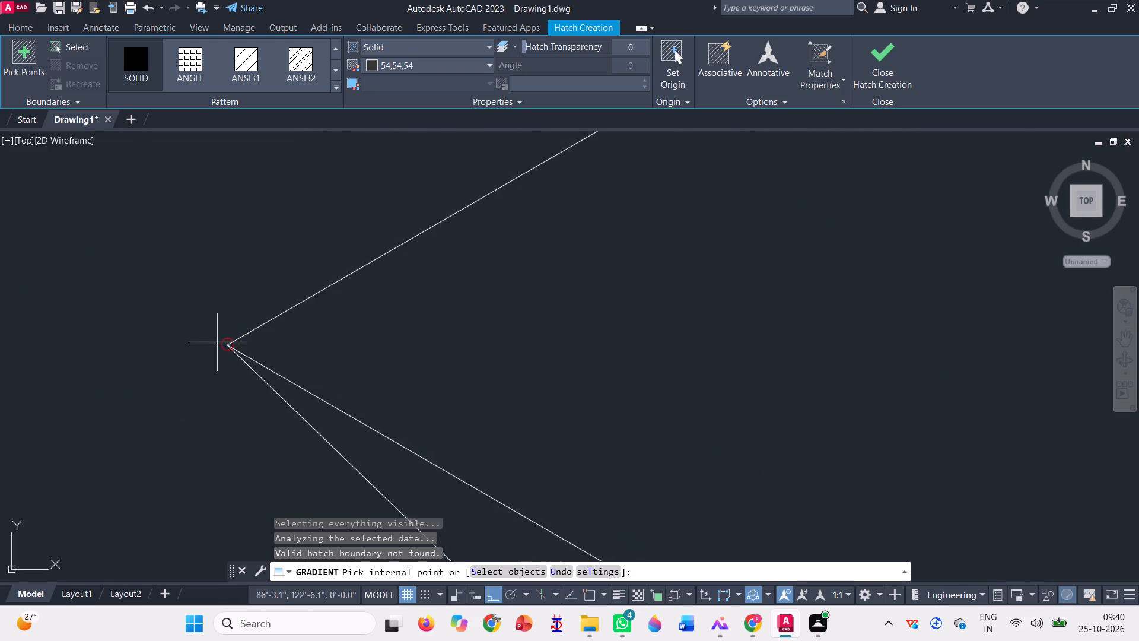
scroll(217, 342, "down", 20)
scroll(217, 342, "down", 2)
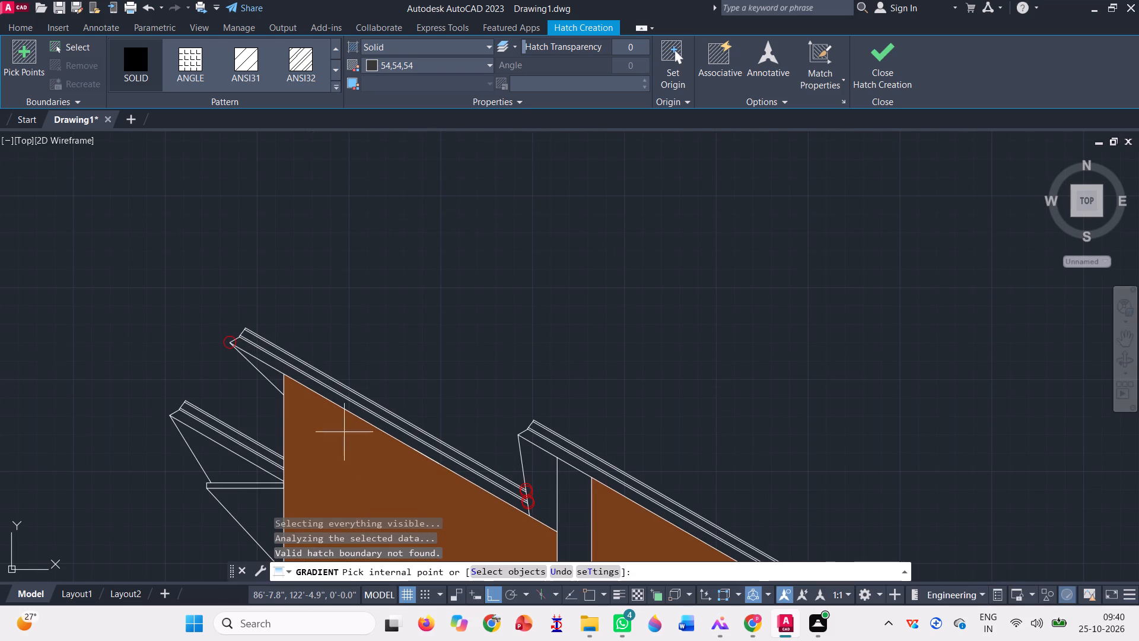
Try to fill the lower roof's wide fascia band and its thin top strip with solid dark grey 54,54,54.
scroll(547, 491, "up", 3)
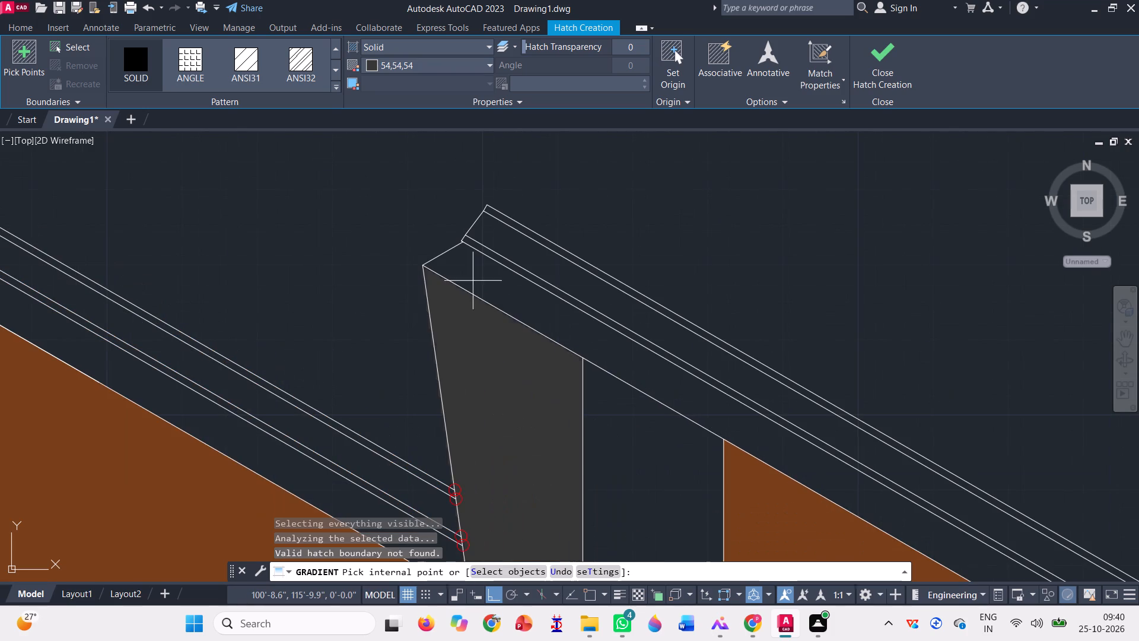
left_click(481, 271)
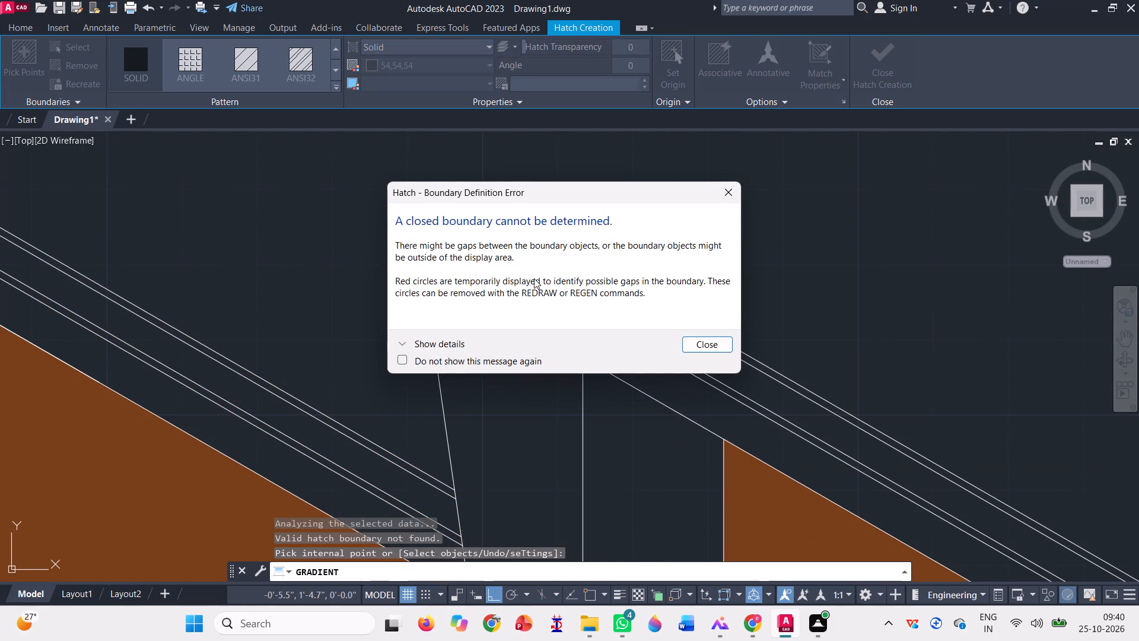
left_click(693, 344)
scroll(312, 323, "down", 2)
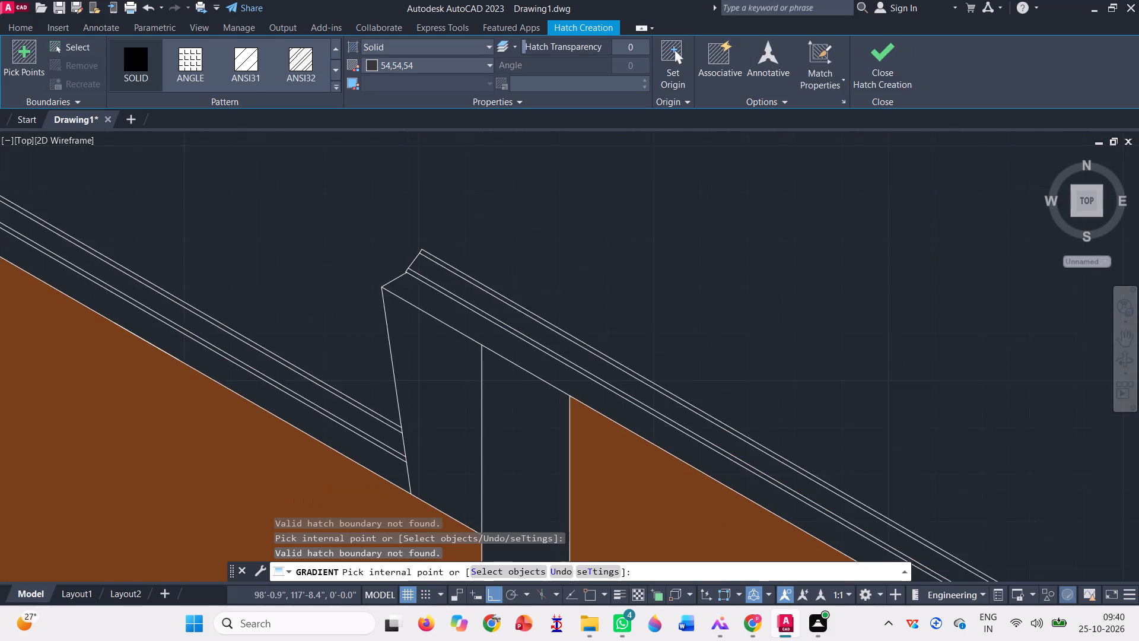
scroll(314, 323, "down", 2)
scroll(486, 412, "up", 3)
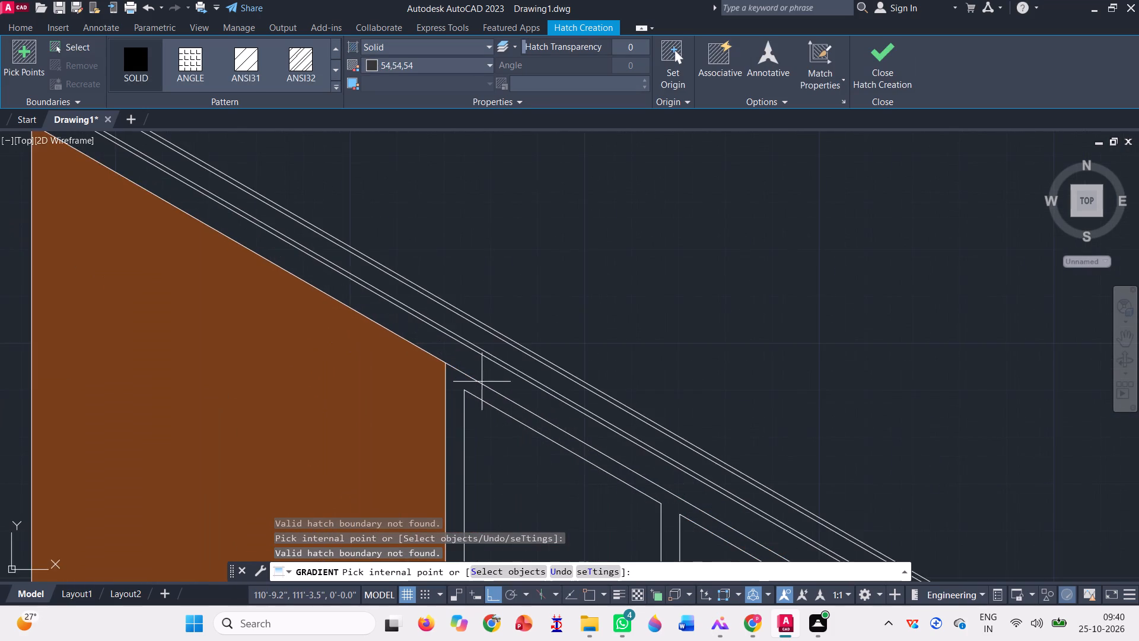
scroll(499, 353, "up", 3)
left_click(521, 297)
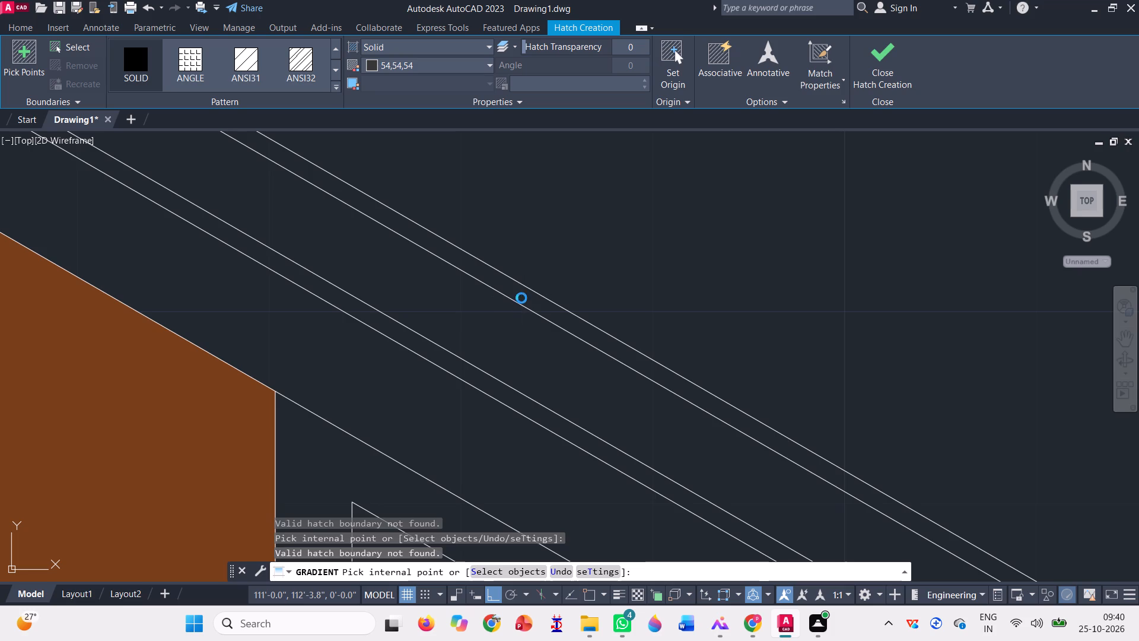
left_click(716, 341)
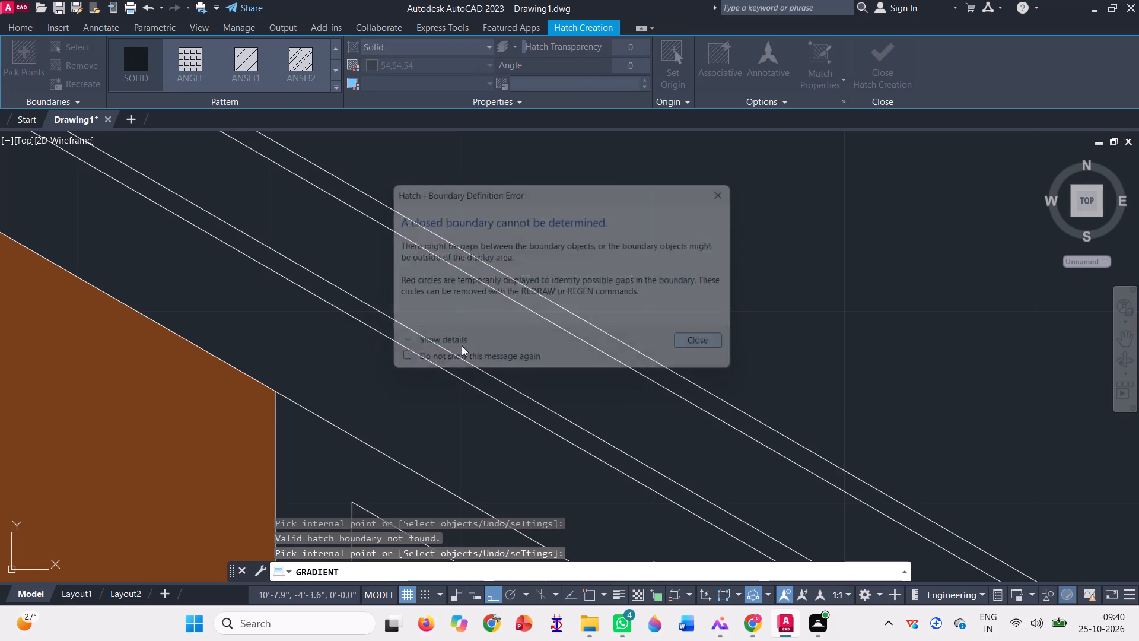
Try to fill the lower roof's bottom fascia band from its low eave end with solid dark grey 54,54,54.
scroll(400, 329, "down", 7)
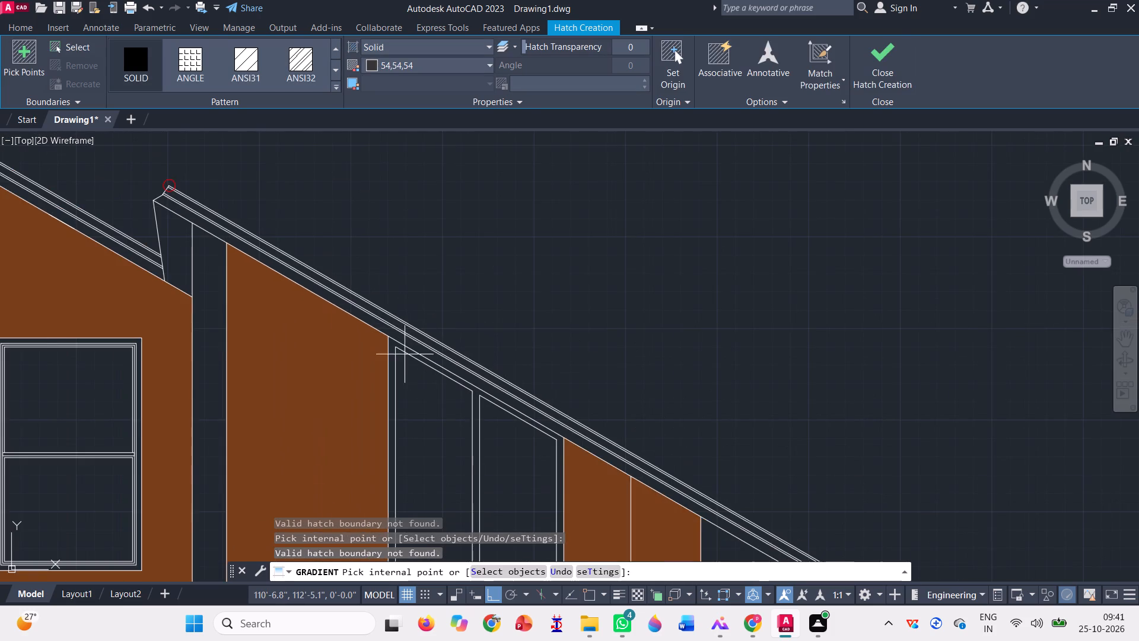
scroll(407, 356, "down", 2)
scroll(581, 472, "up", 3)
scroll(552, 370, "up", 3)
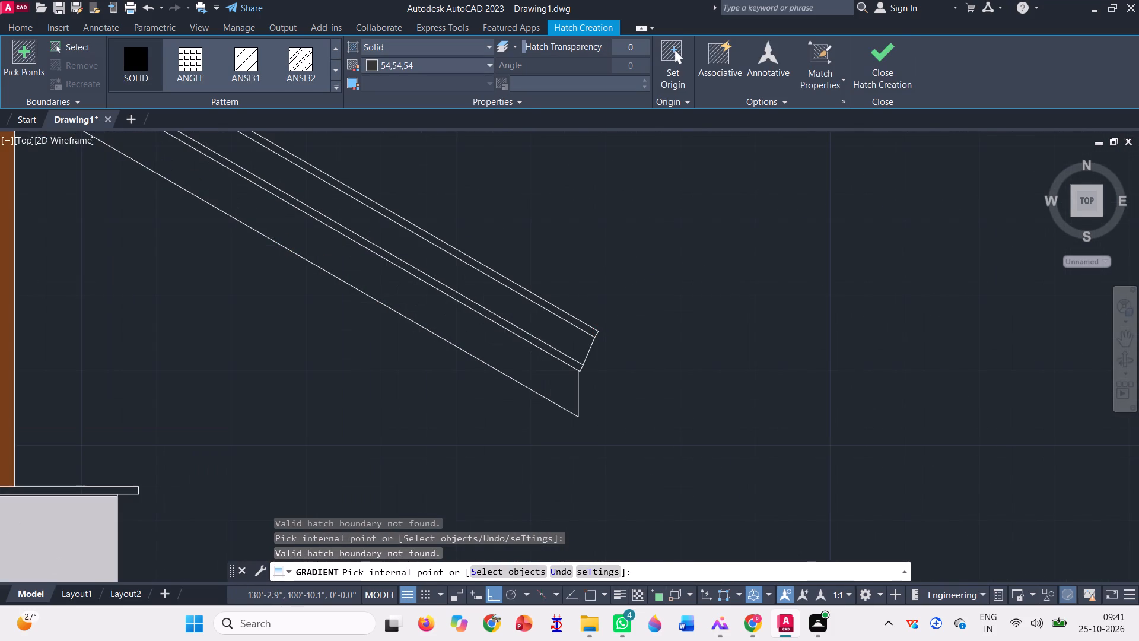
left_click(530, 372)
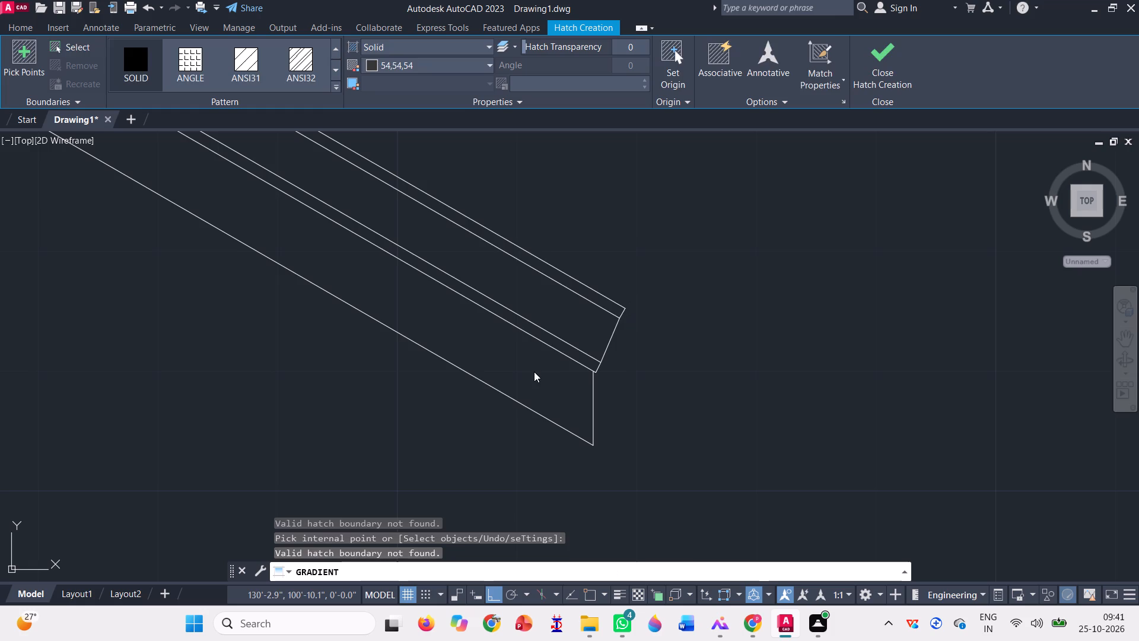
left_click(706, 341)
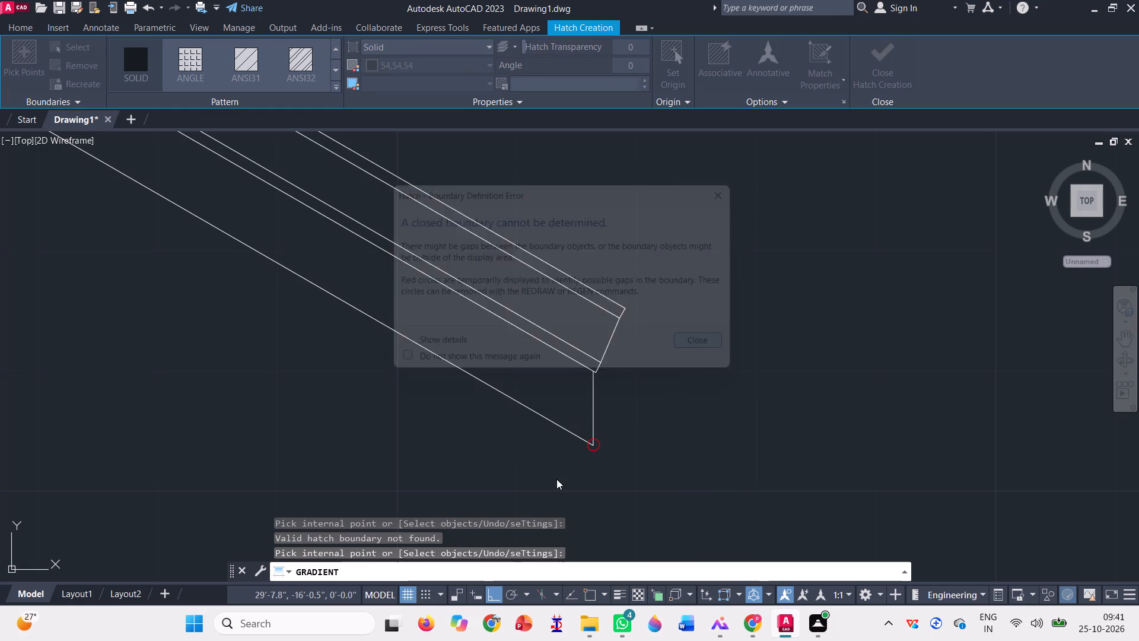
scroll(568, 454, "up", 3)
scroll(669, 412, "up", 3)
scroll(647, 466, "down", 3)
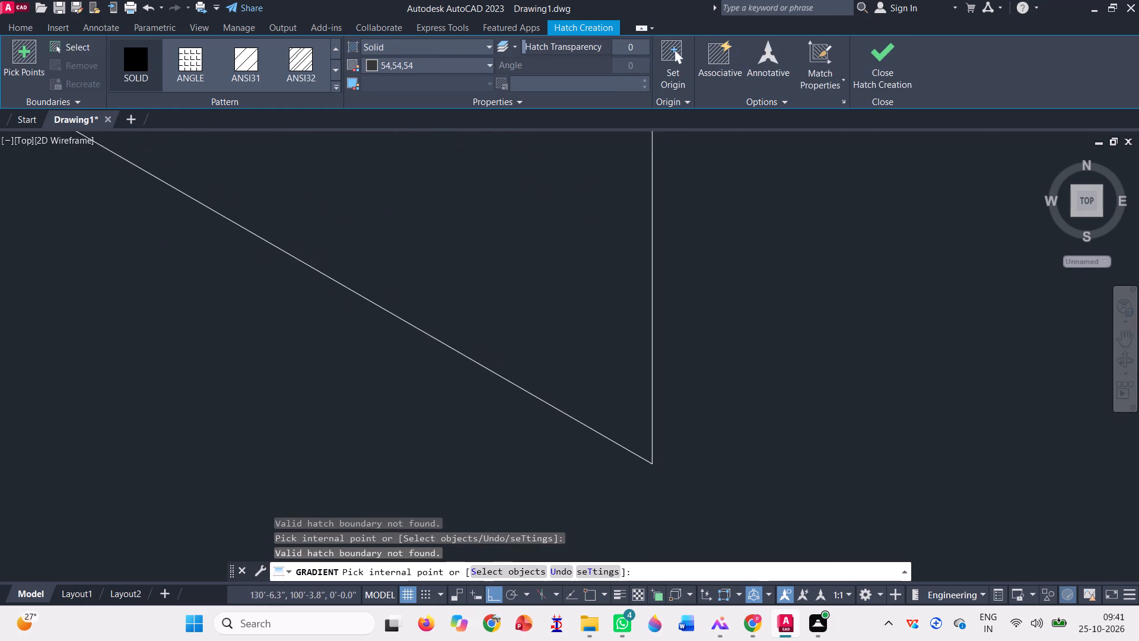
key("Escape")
Join the vertical end line and the sloping bottom line at the lower roof's eave corner, and check the joined selection.
left_click(695, 529)
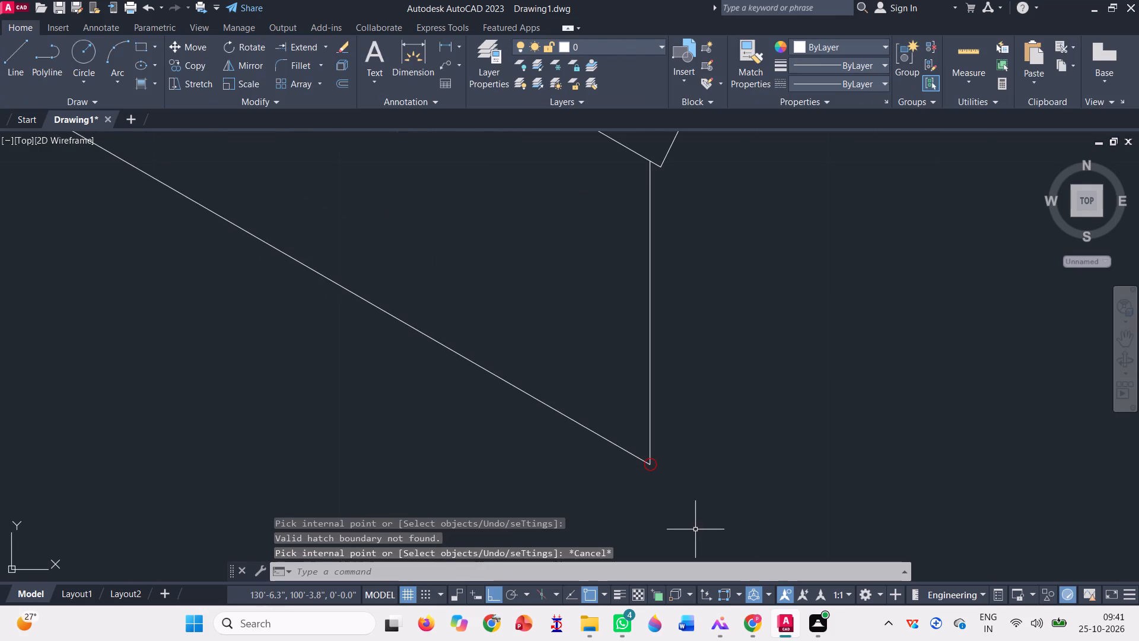
left_click(543, 375)
key("j")
key("Return")
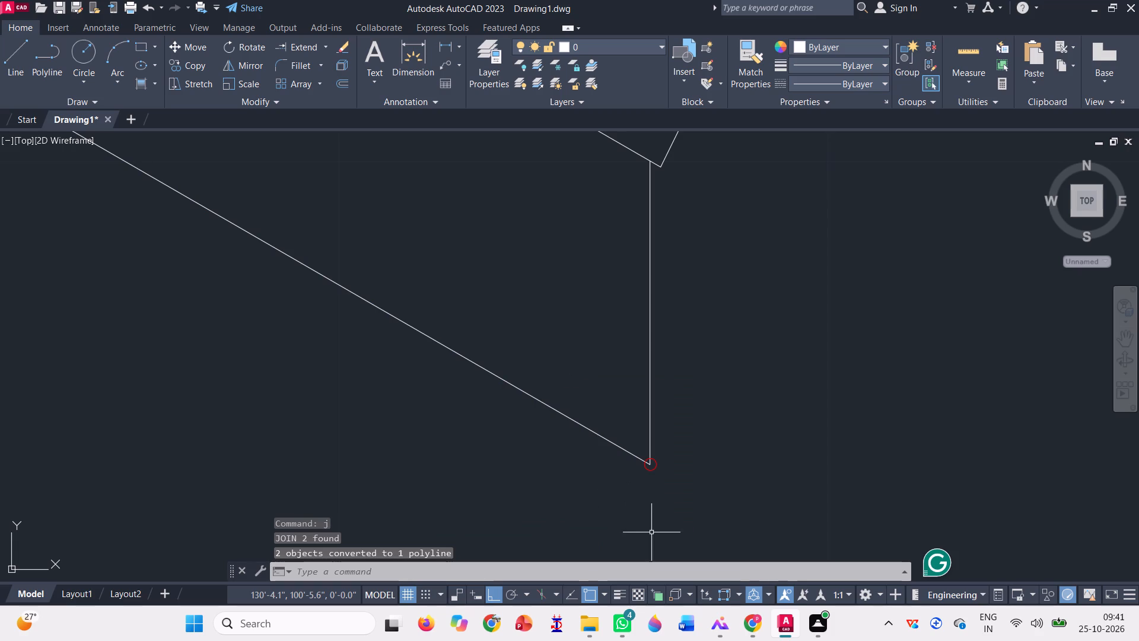
left_click(658, 474)
left_click(627, 445)
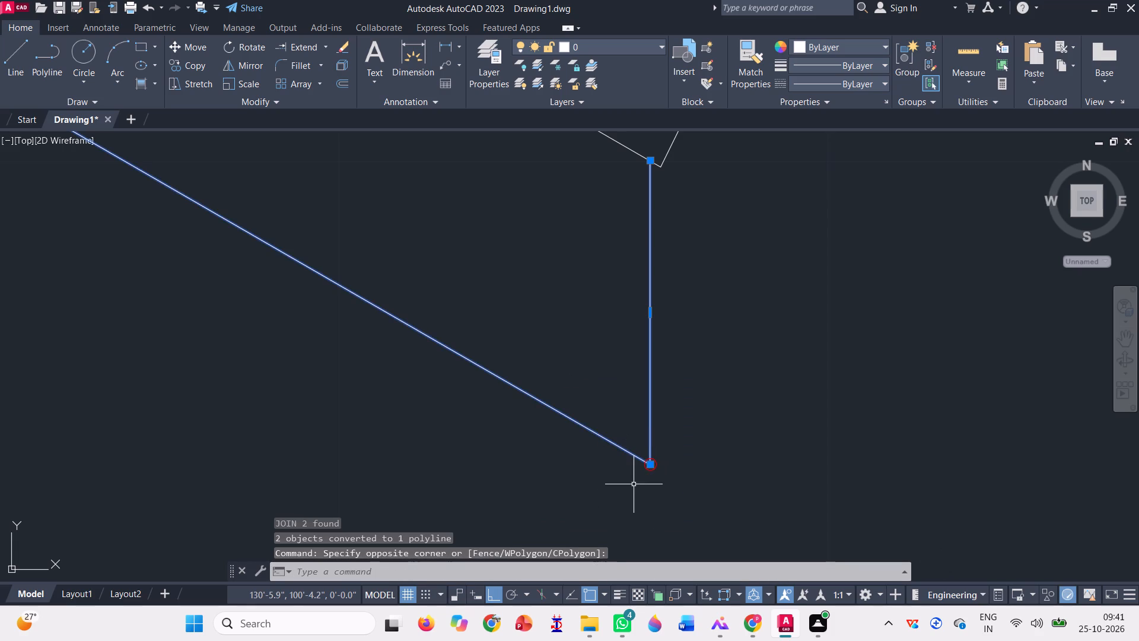
key("Escape")
left_click(580, 432)
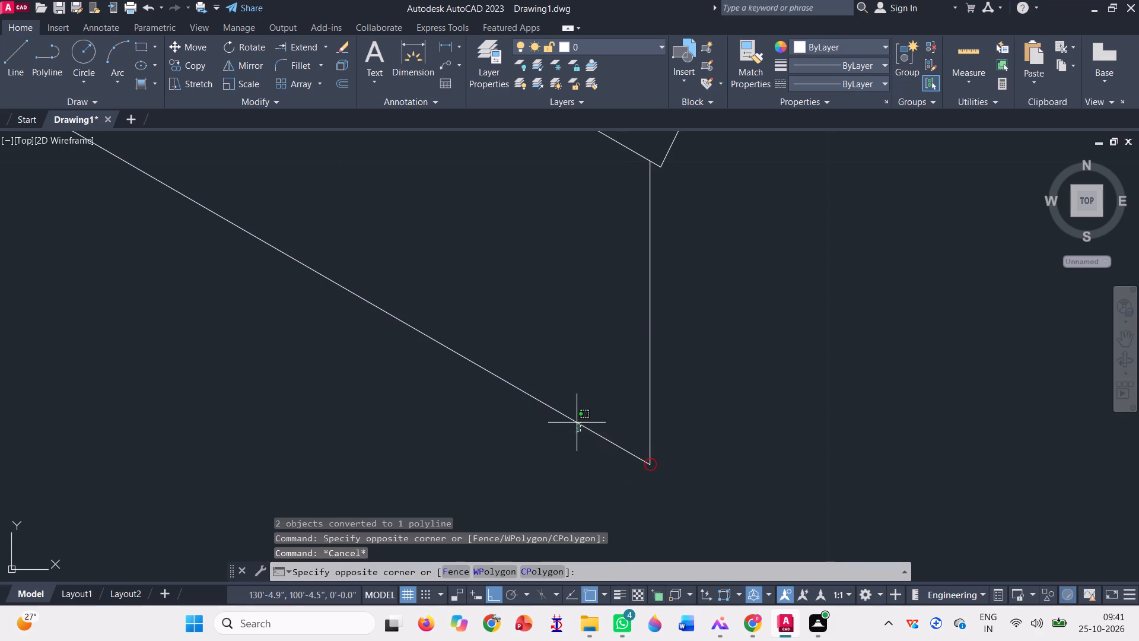
left_click(576, 421)
scroll(618, 474, "down", 6)
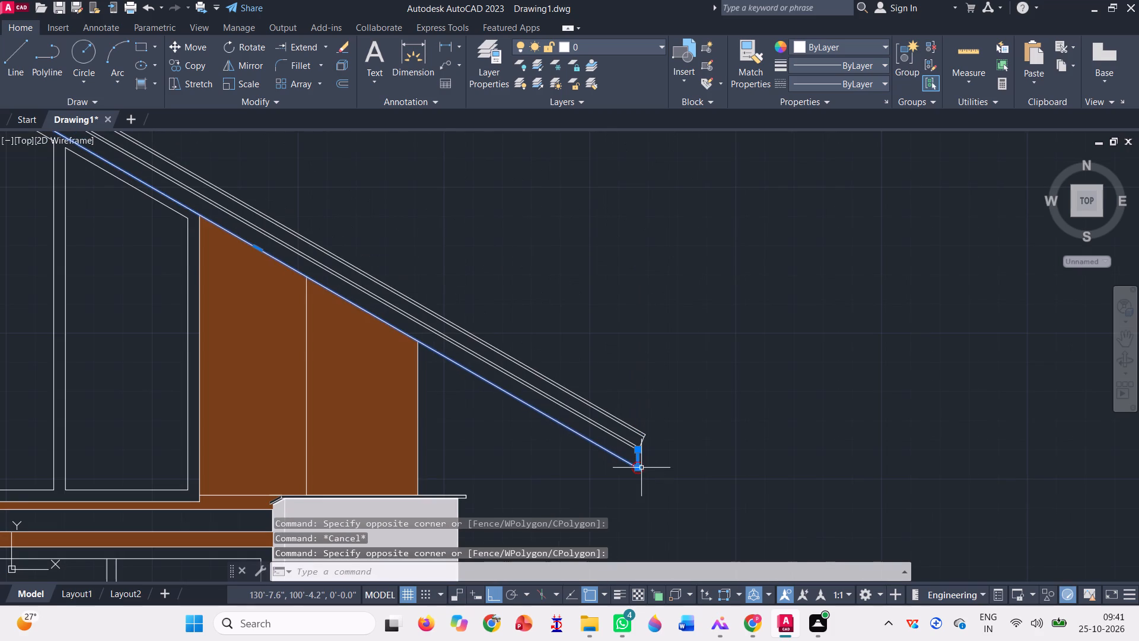
key("Escape")
Join the lower roof's sloping lines with the short edge lines at its high end.
scroll(645, 471, "down", 2)
left_click(672, 492)
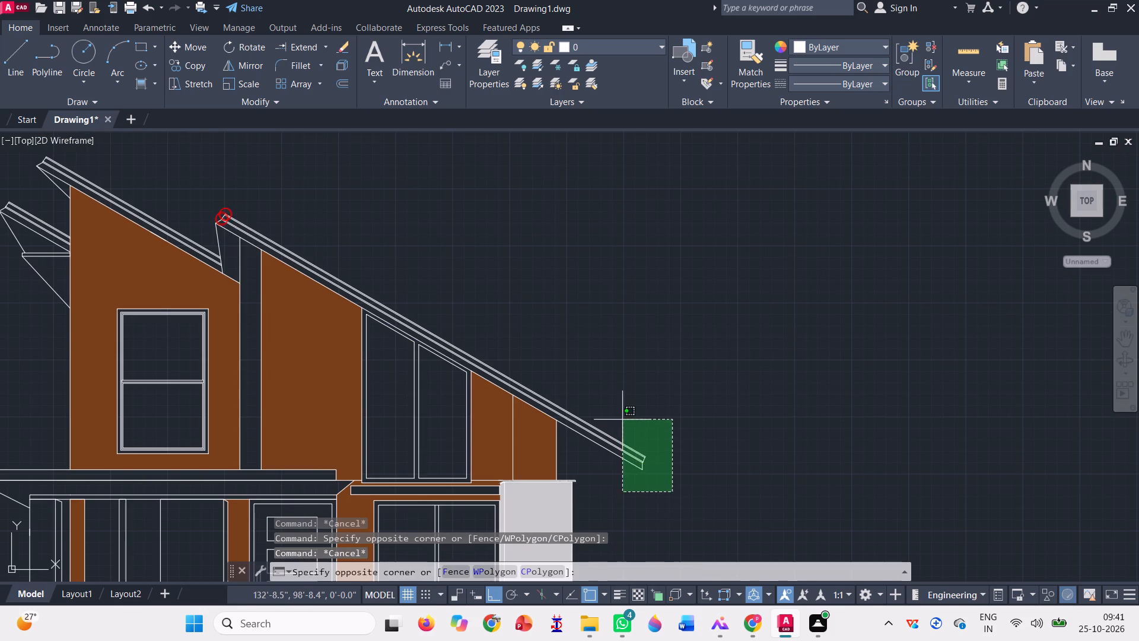
left_click(619, 416)
scroll(210, 210, "up", 4)
scroll(269, 227, "up", 3)
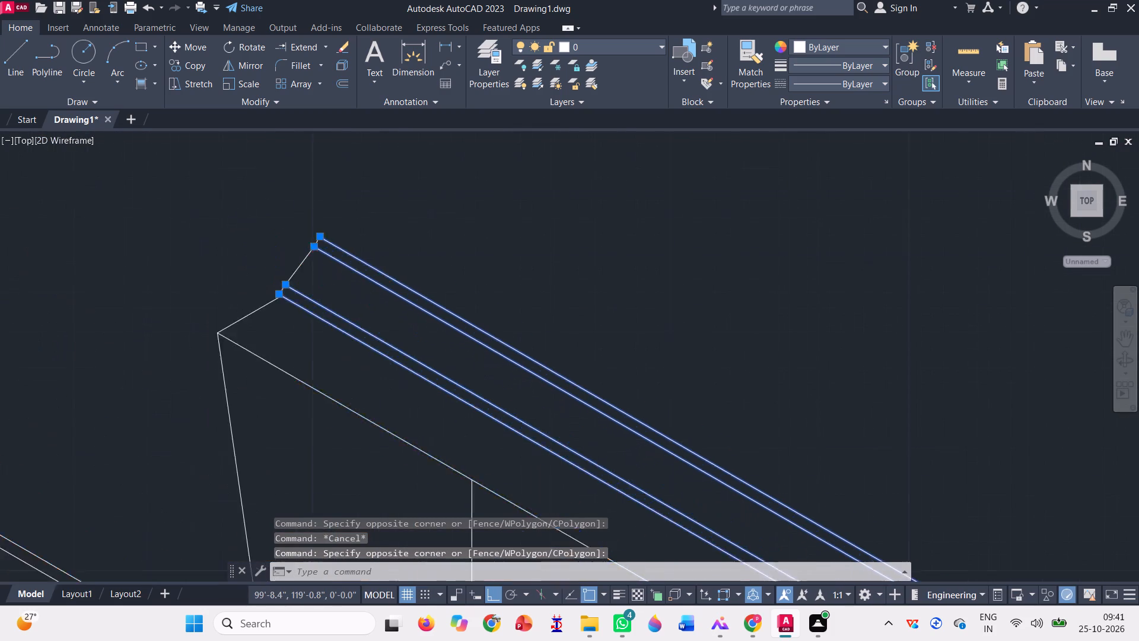
left_click(362, 463)
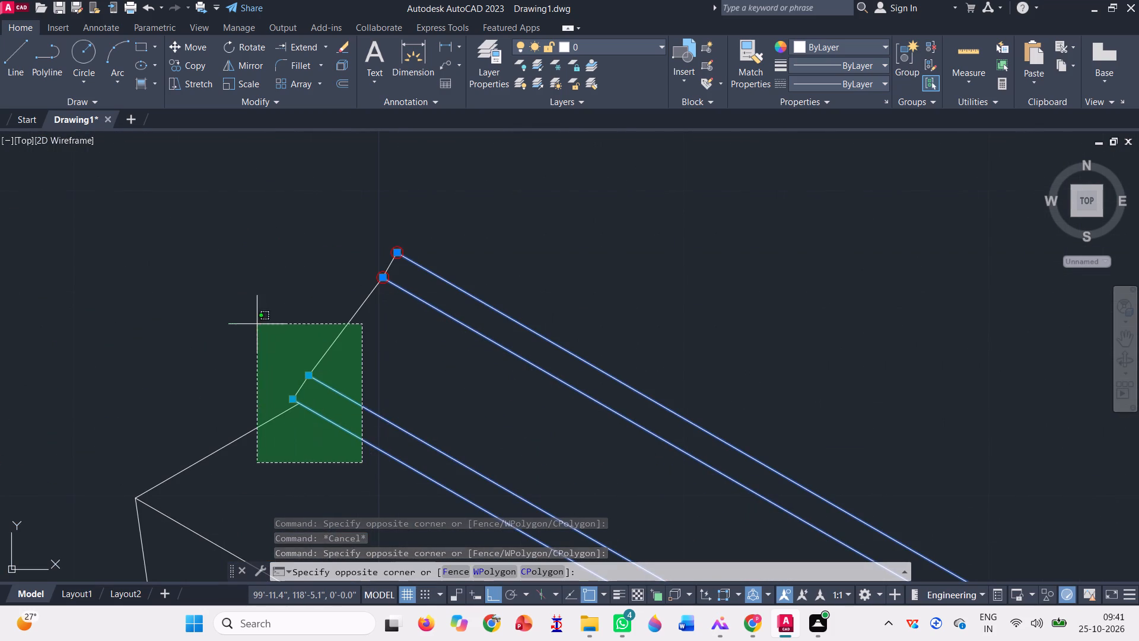
left_click(289, 323)
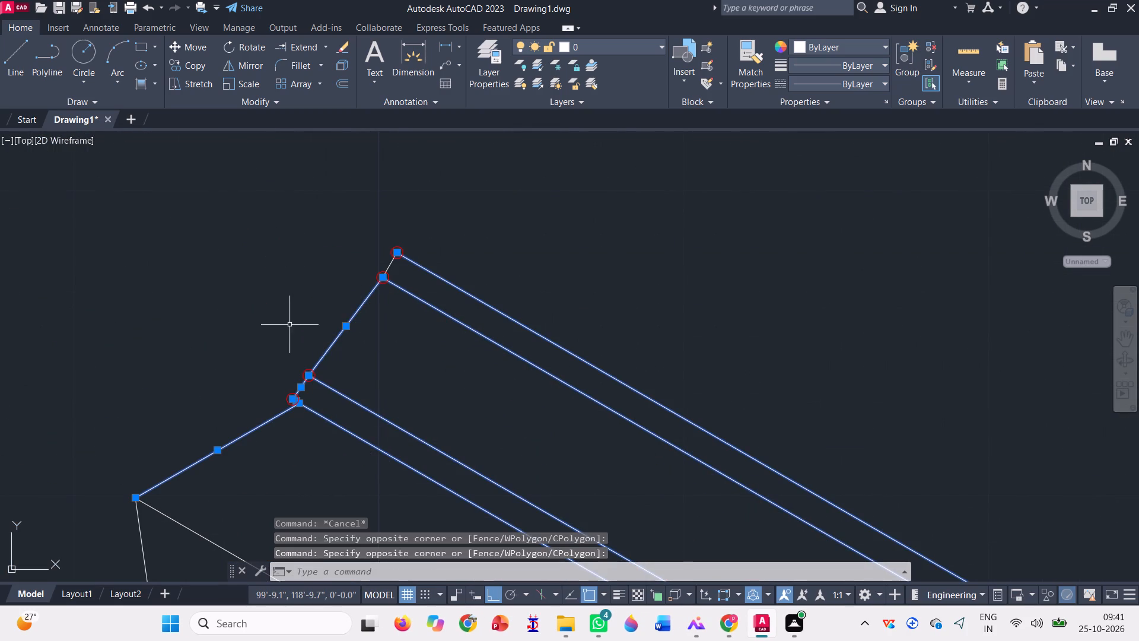
left_click(438, 360)
left_click(334, 222)
scroll(408, 299, "down", 4)
scroll(318, 290, "down", 2)
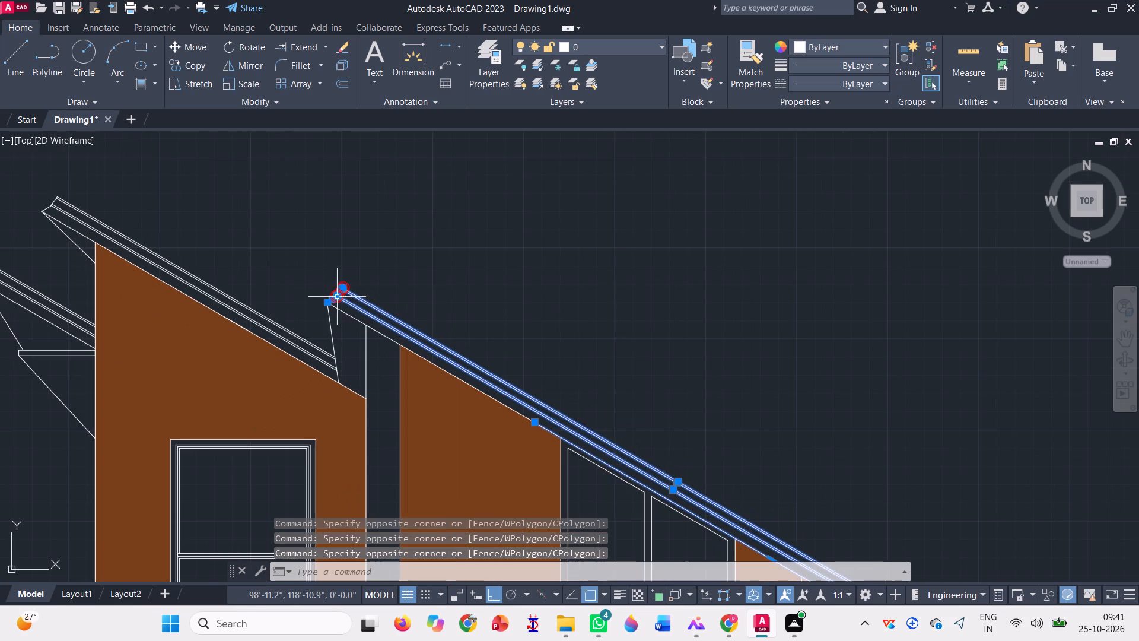
scroll(345, 325, "up", 3)
scroll(293, 253, "up", 4)
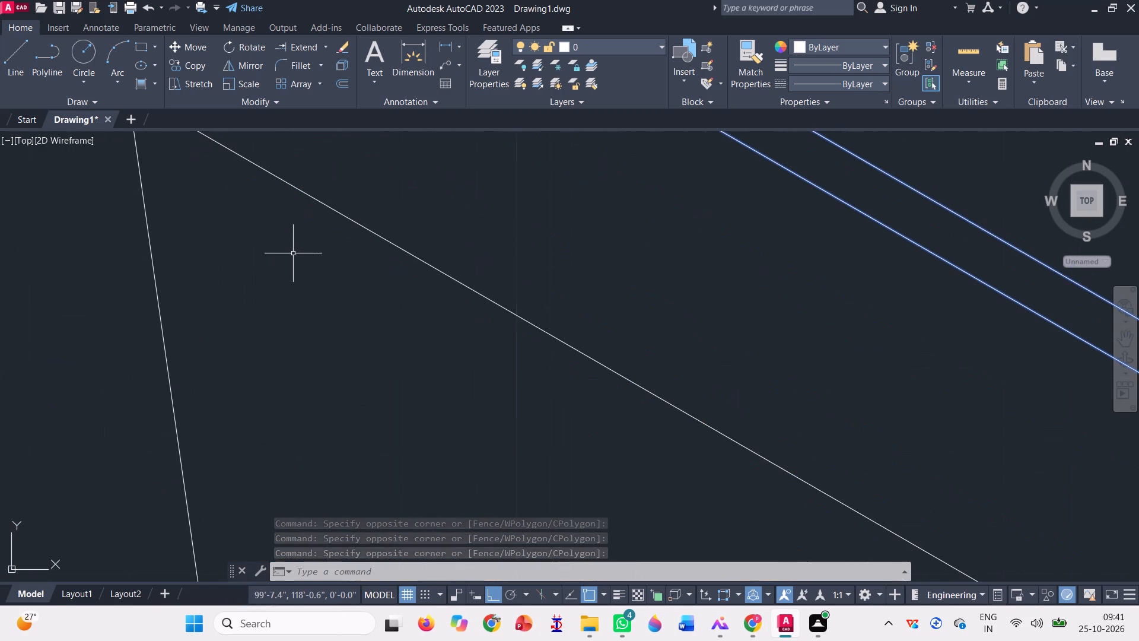
left_click(317, 268)
left_click(268, 154)
scroll(327, 329, "down", 4)
key("j")
key("Return")
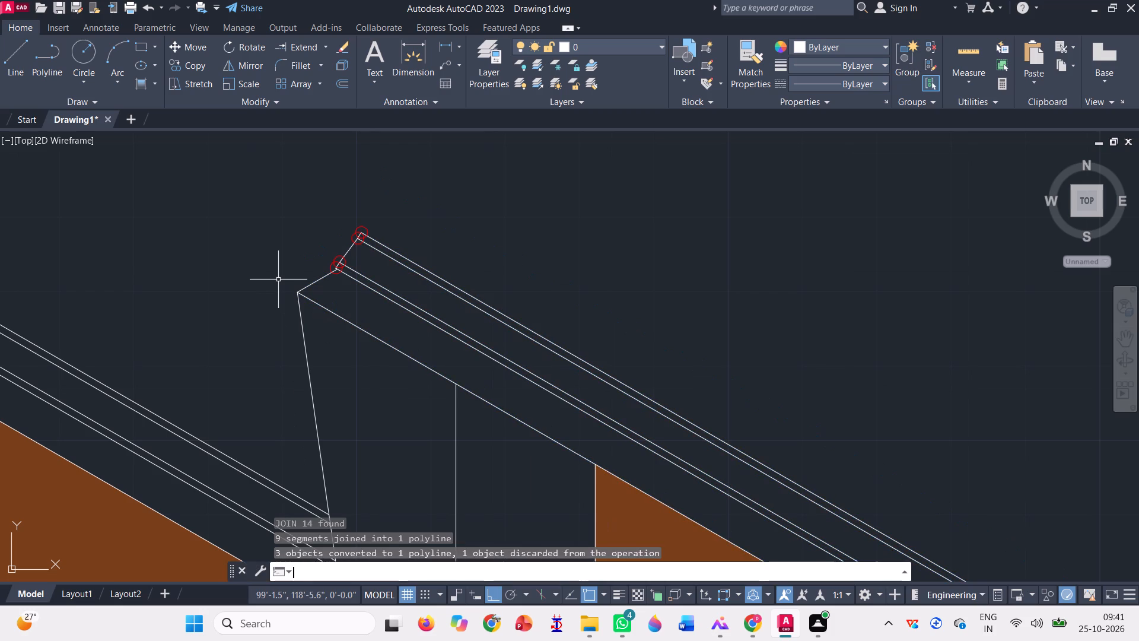
Join the upper roof's sloping lines with its high-end edge lines and the slanted line where it meets the lower roof.
scroll(343, 262, "up", 5)
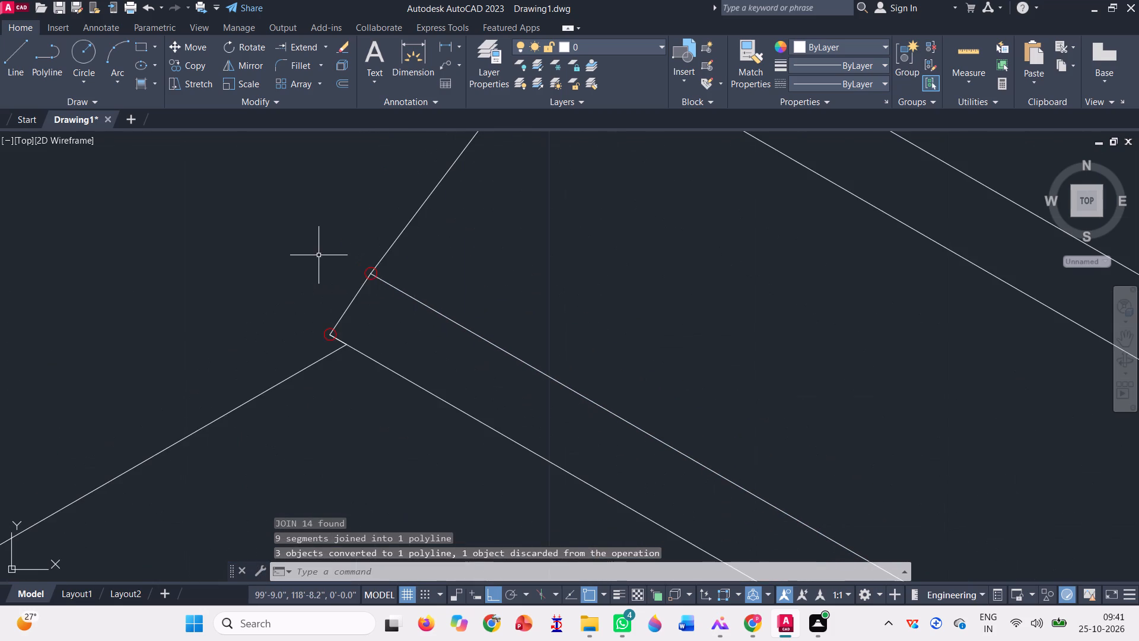
scroll(367, 272, "up", 3)
scroll(294, 314, "down", 12)
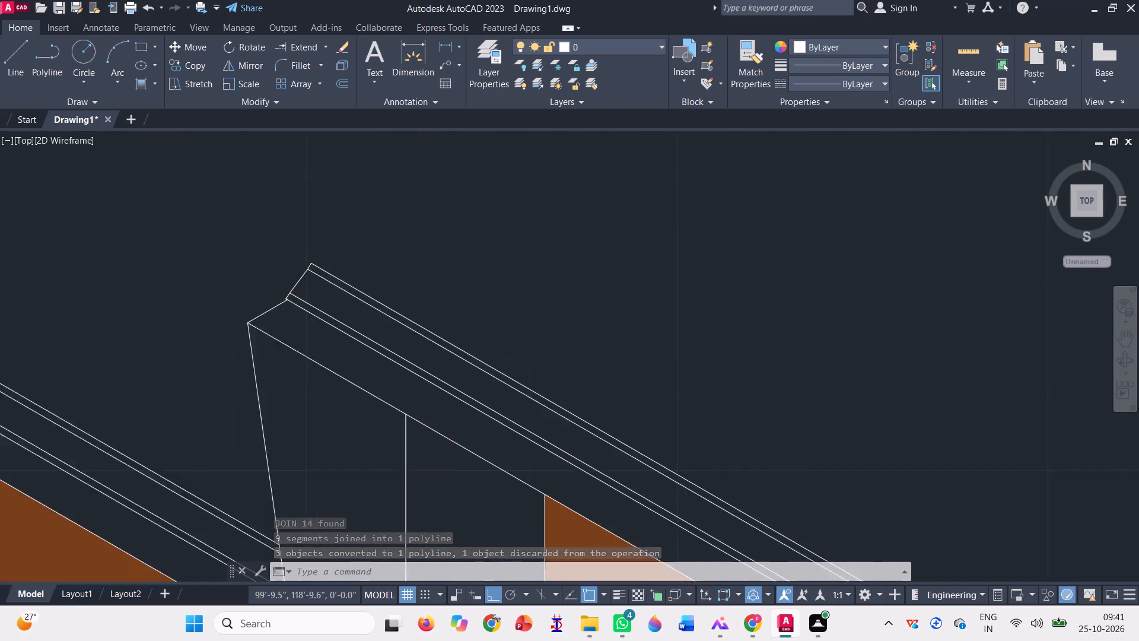
scroll(370, 280, "down", 3)
scroll(221, 229, "up", 4)
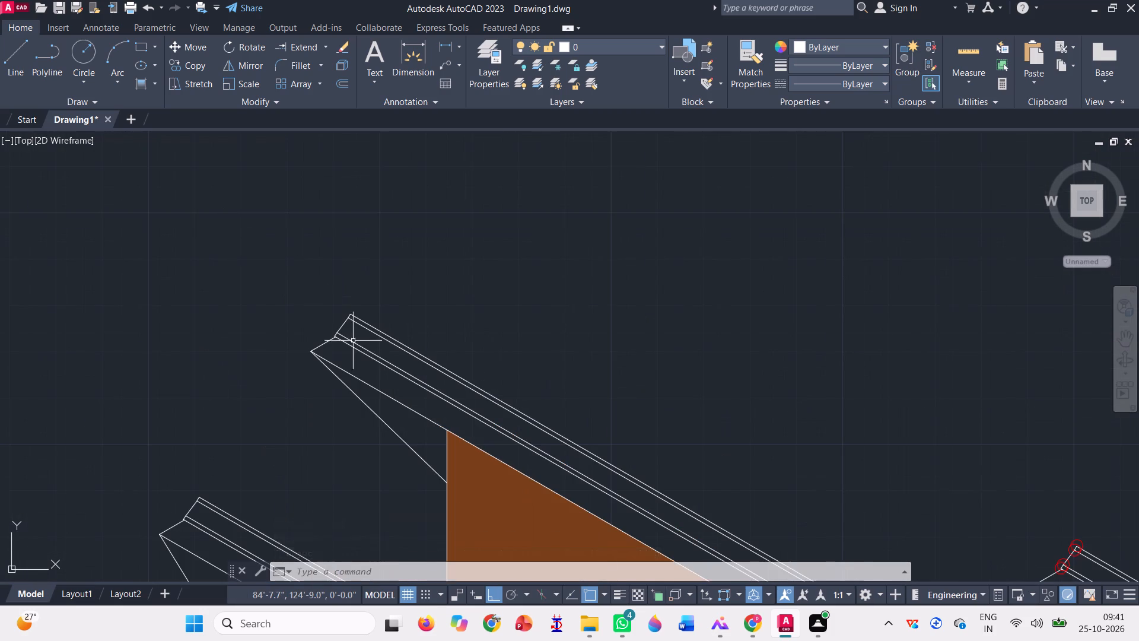
scroll(357, 345, "up", 3)
left_click(345, 399)
left_click(153, 253)
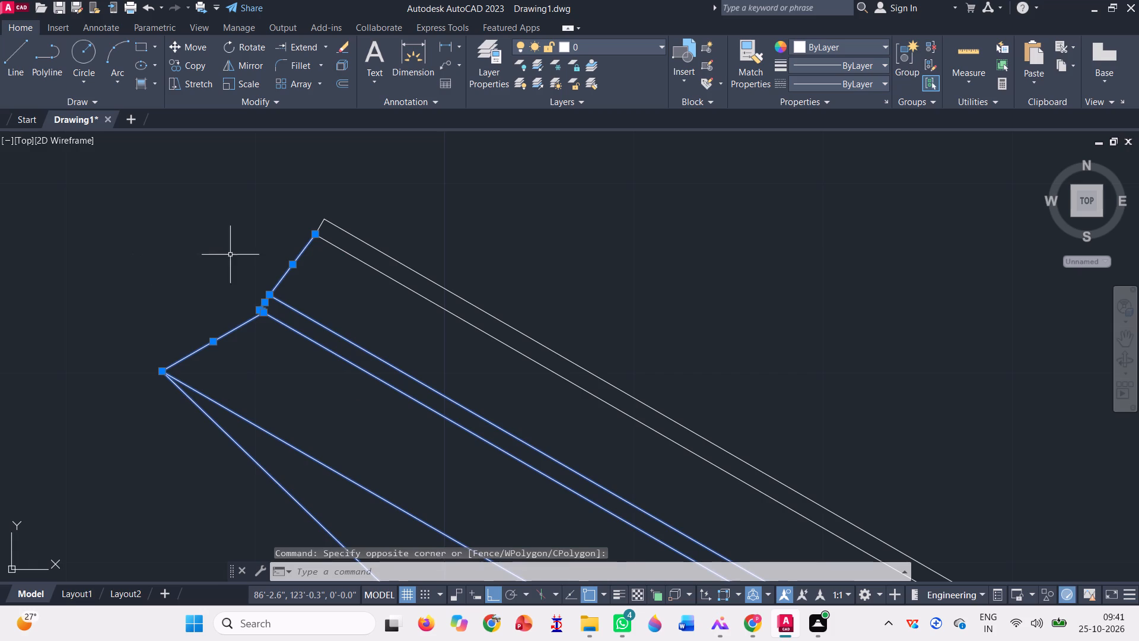
left_click(367, 290)
left_click(274, 192)
scroll(292, 258, "down", 6)
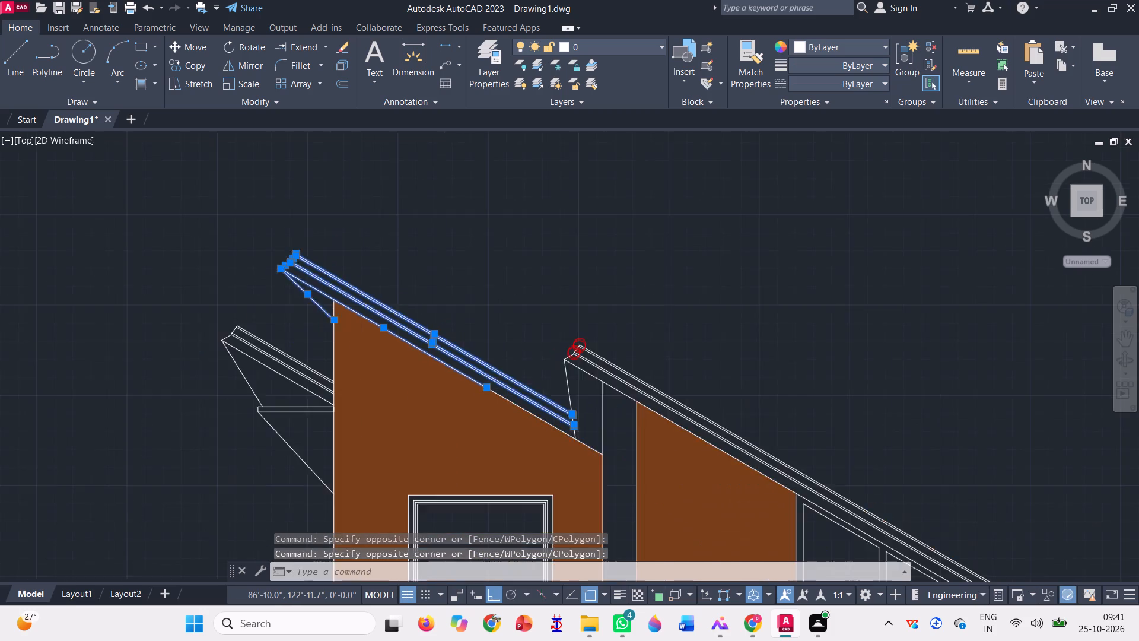
scroll(476, 356, "up", 4)
scroll(442, 408, "up", 2)
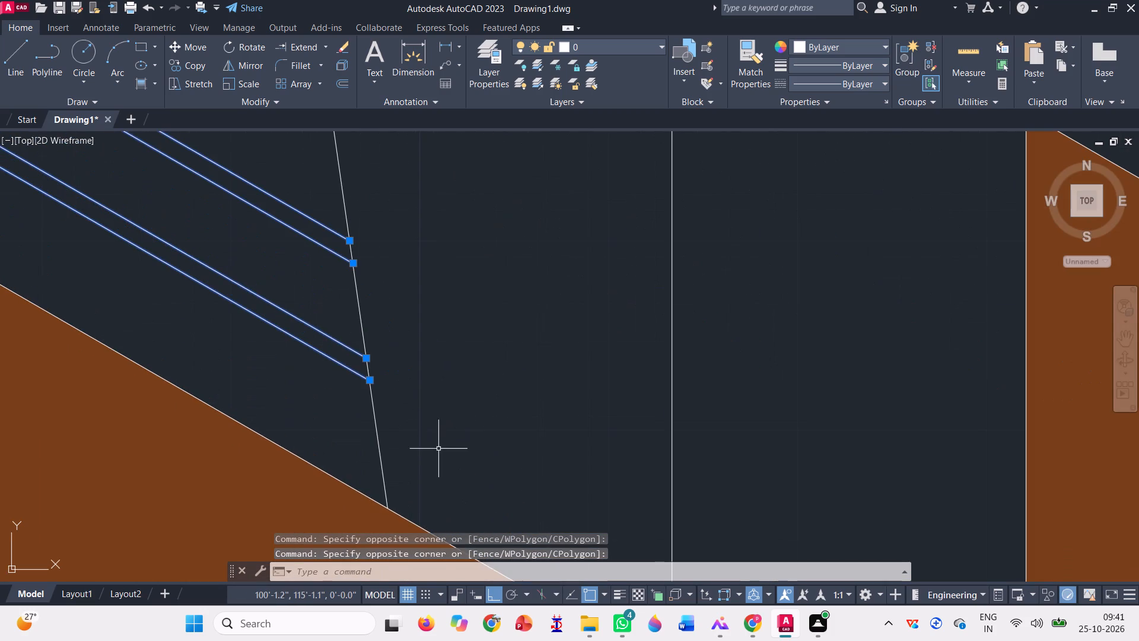
left_click(438, 449)
left_click(285, 245)
scroll(390, 316, "down", 3)
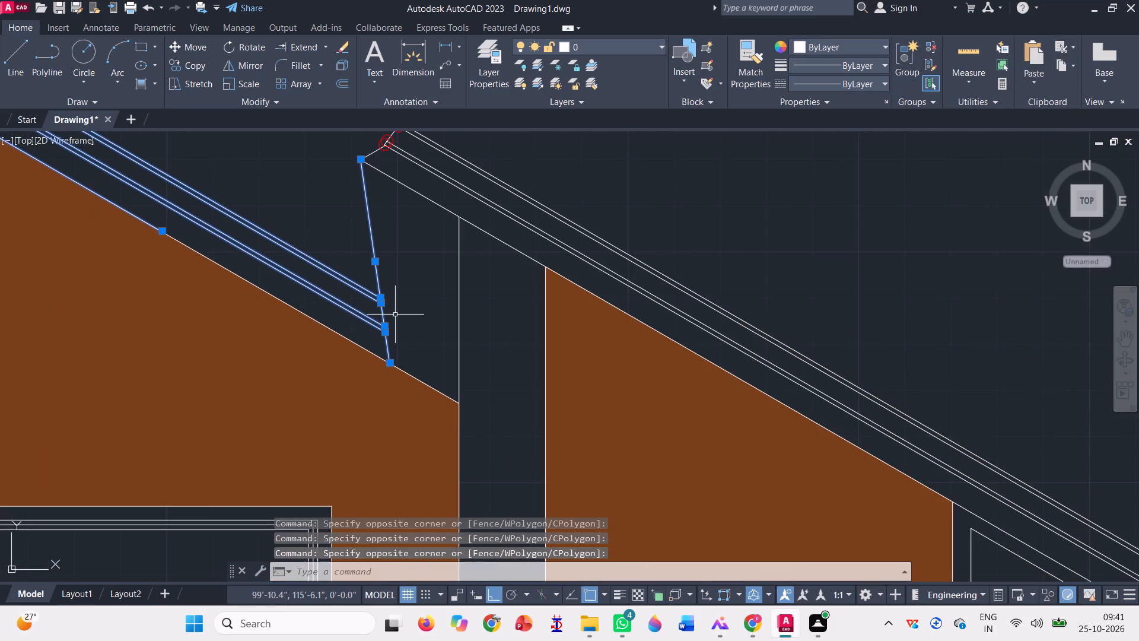
key("j")
key("Return")
Join the outlines of the small roof overhang and its bracket beside the tall brown wall.
scroll(450, 354, "down", 3)
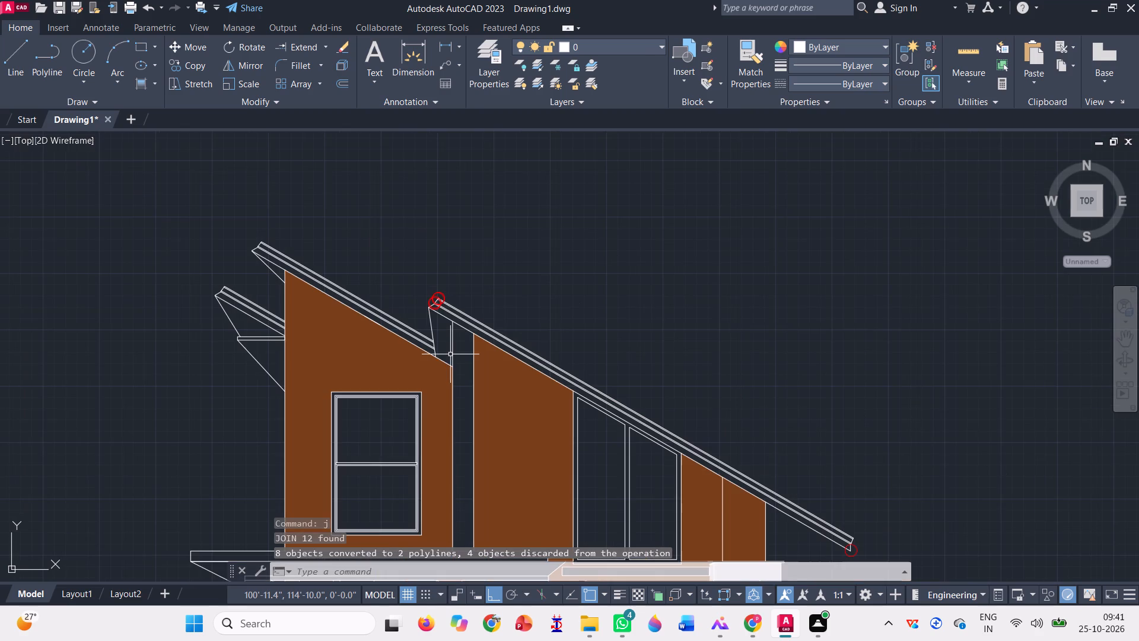
scroll(252, 346, "up", 2)
left_click(268, 356)
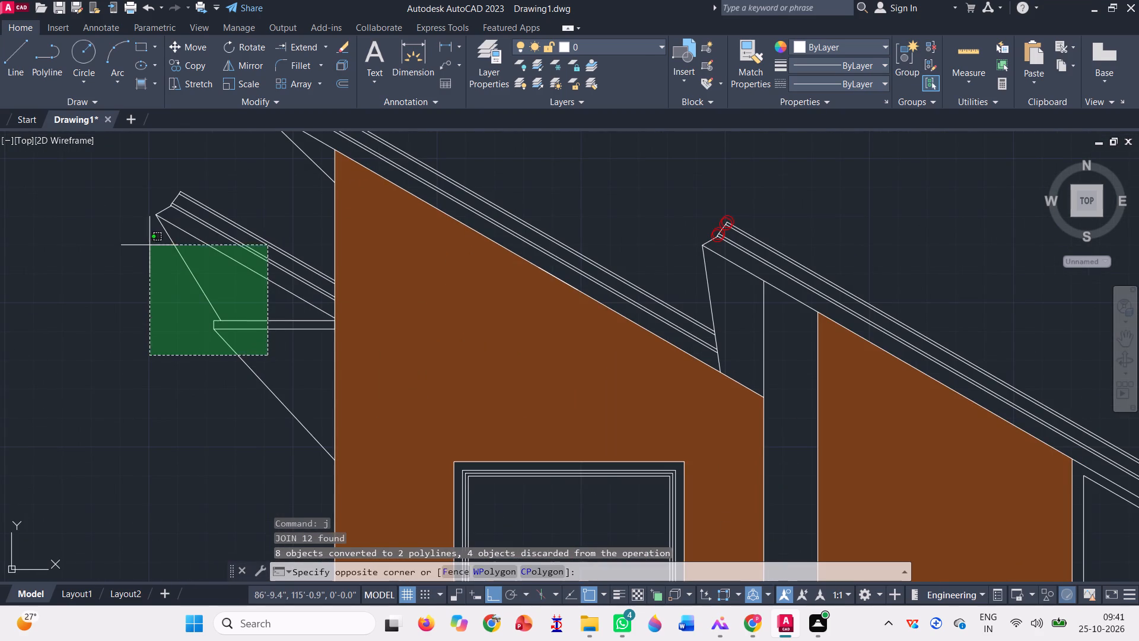
left_click(107, 179)
key("j")
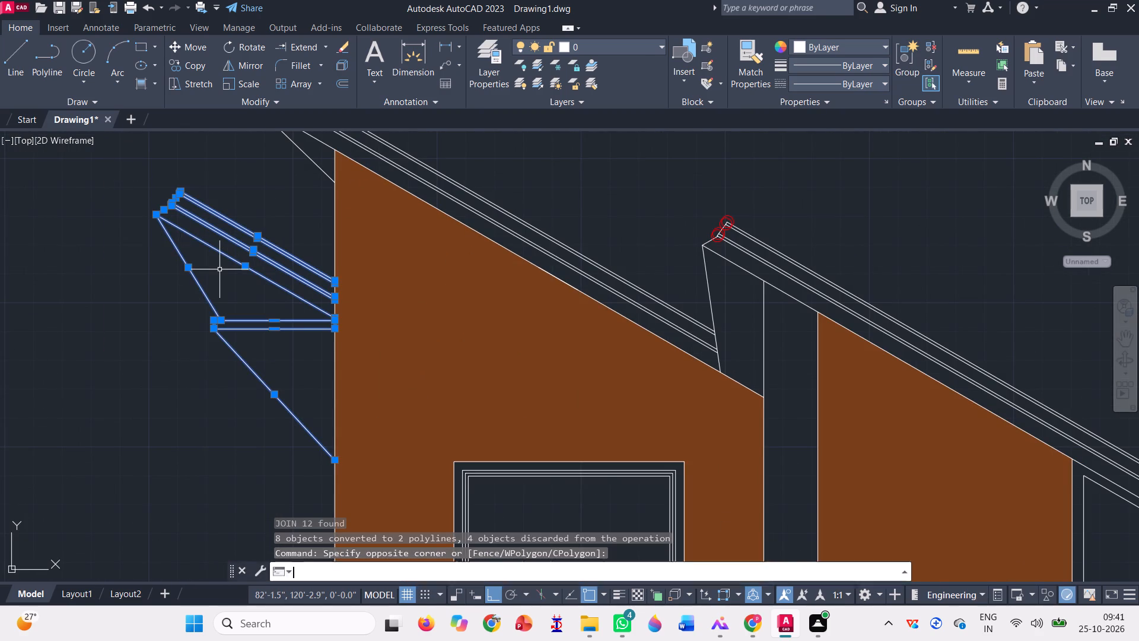
key("Return")
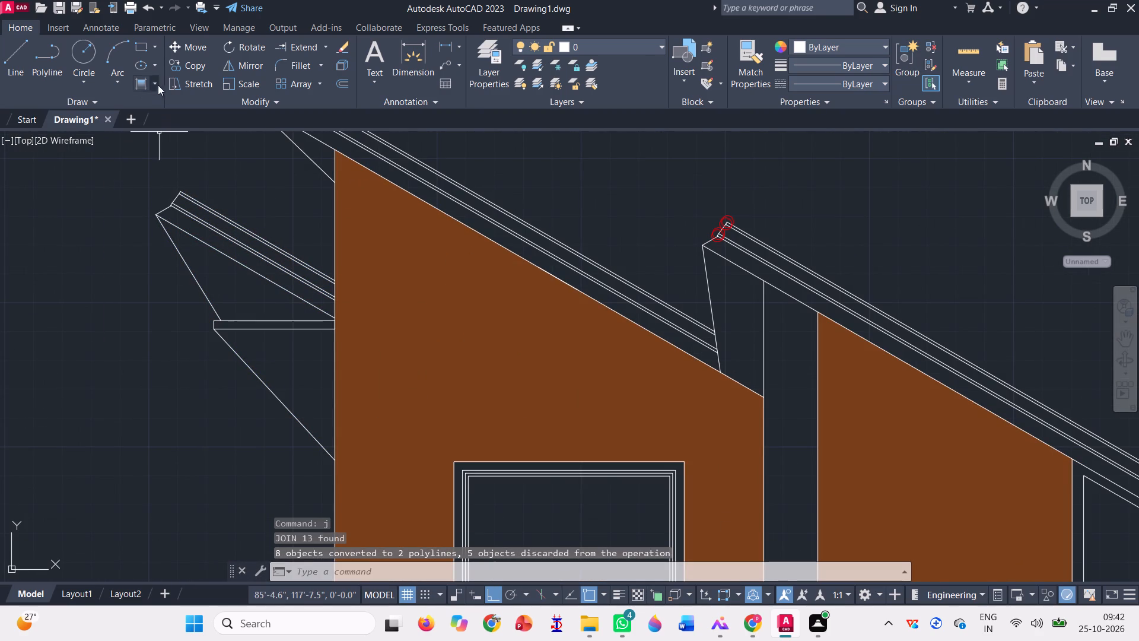
Fill the small roof overhang's sloping bands and the horizontal bracket bar below it with solid hatch in 54,54,54.
left_click(144, 80)
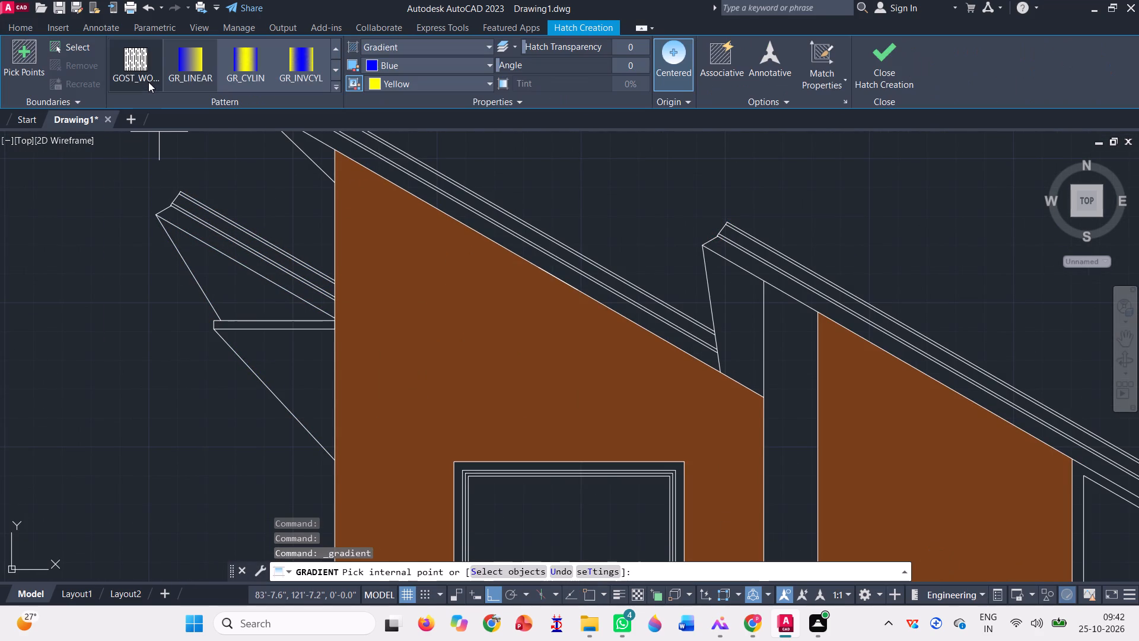
scroll(183, 71, "up", 12)
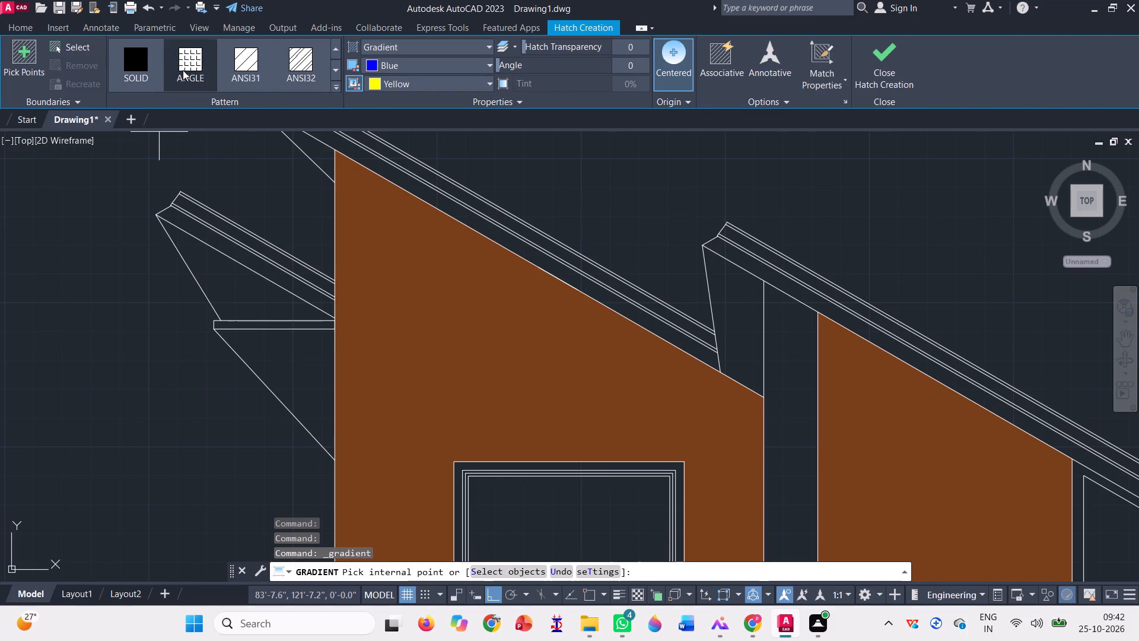
scroll(183, 70, "up", 1)
left_click(132, 62)
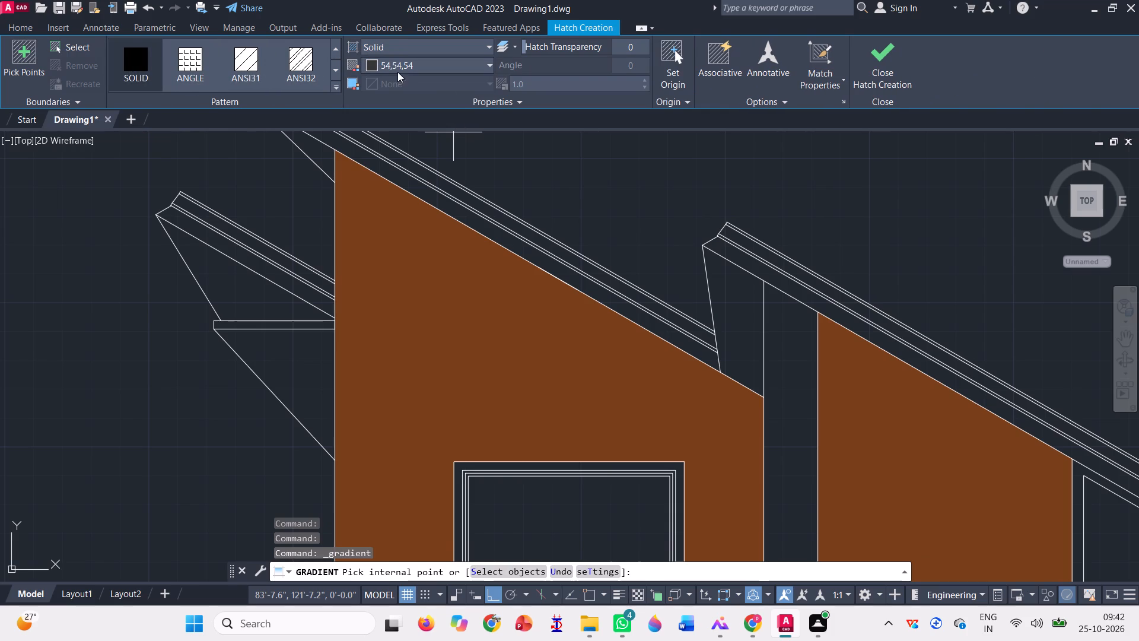
scroll(212, 210, "up", 4)
left_click(212, 211)
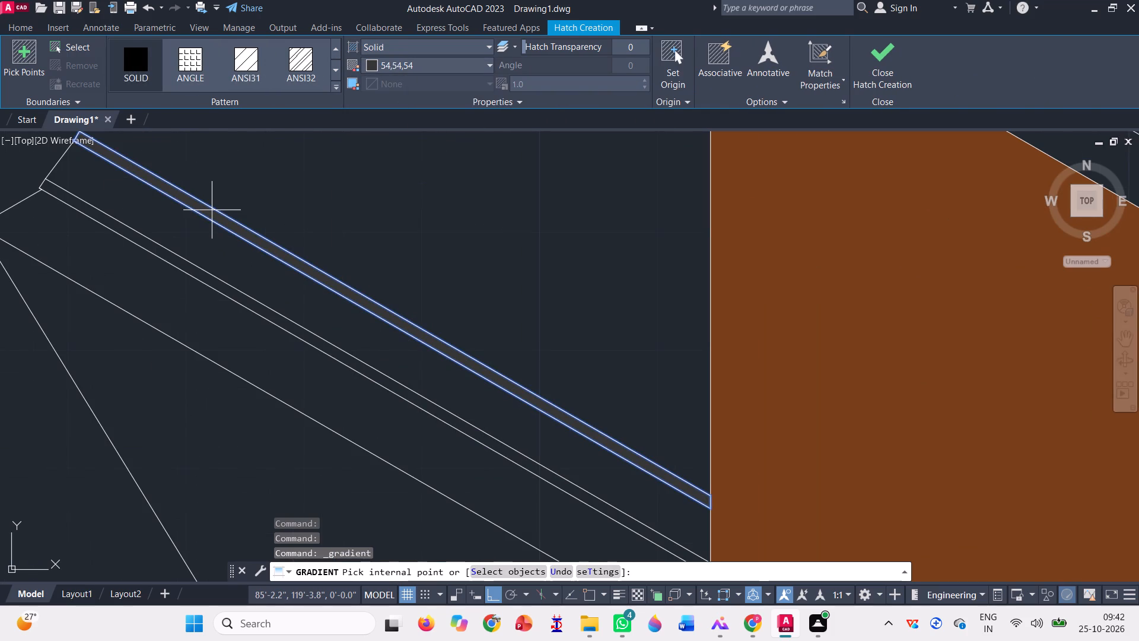
left_click(200, 231)
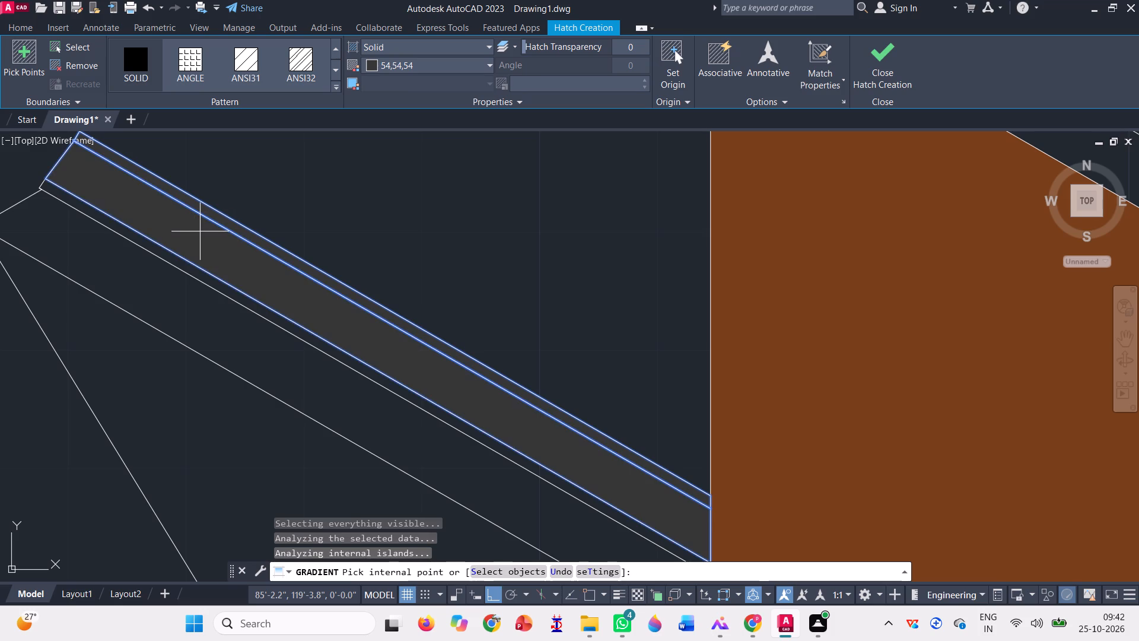
left_click(189, 312)
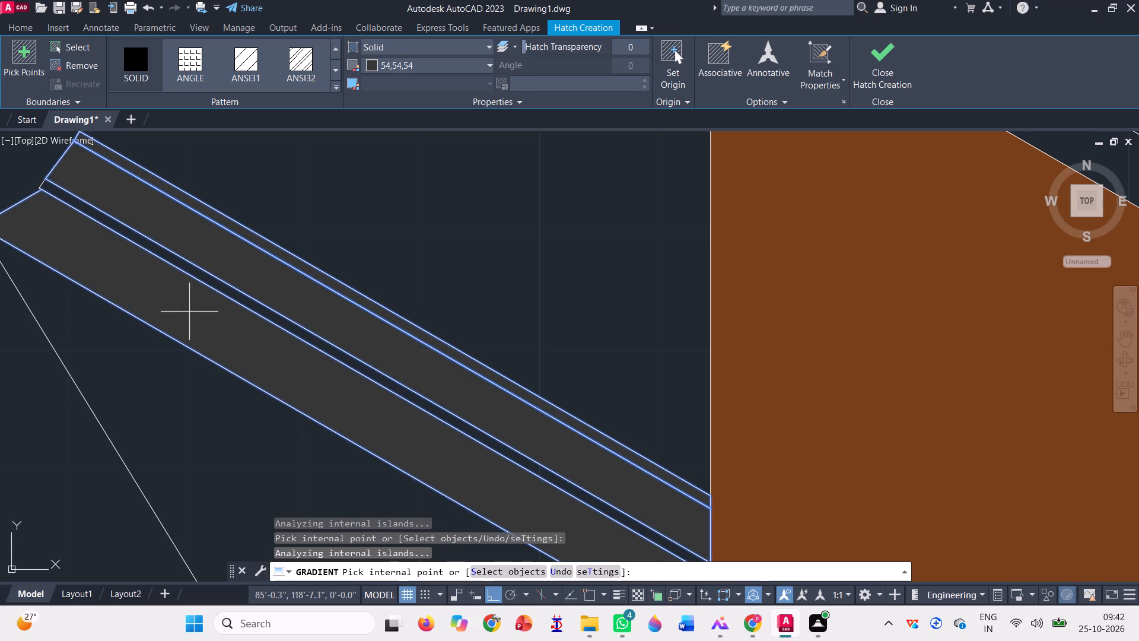
scroll(219, 286, "up", 3)
left_click(217, 284)
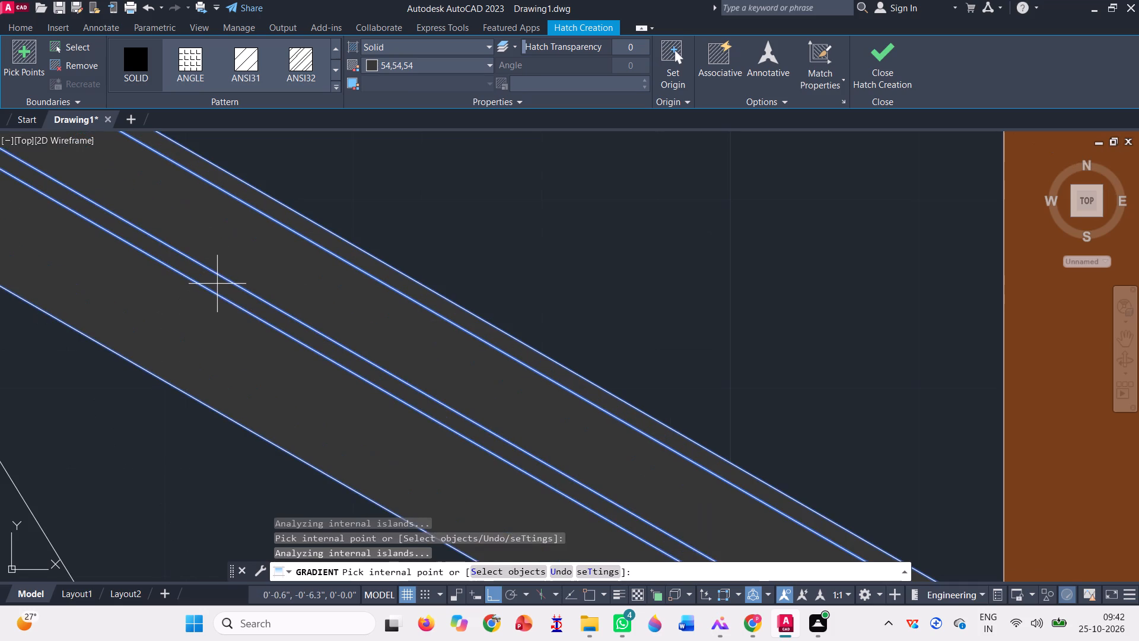
scroll(223, 308, "down", 5)
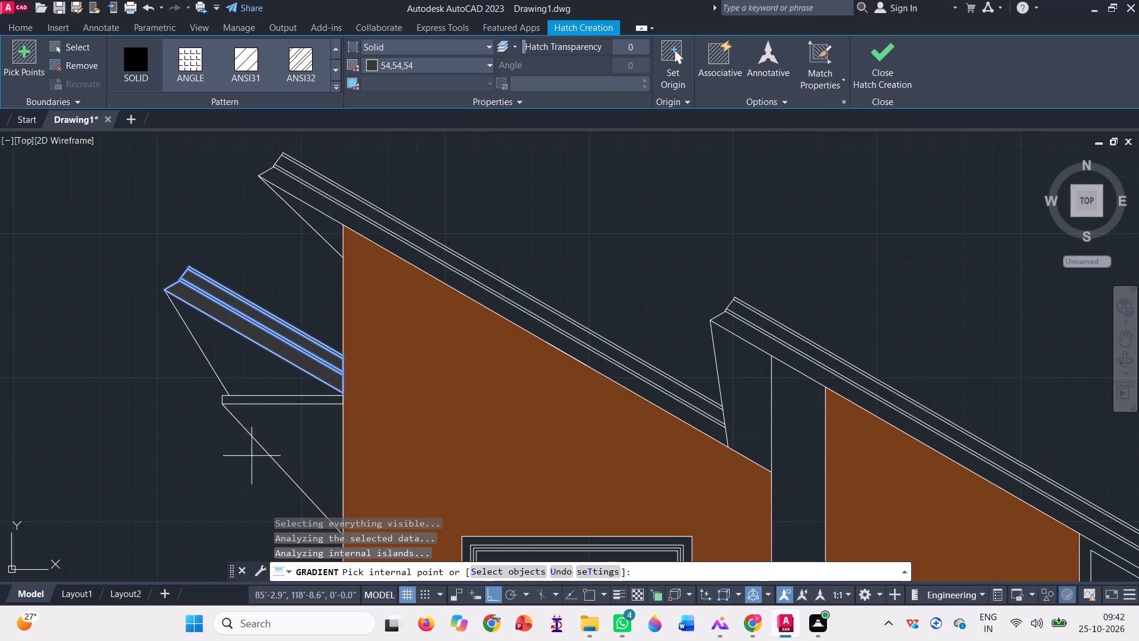
scroll(236, 464, "up", 1)
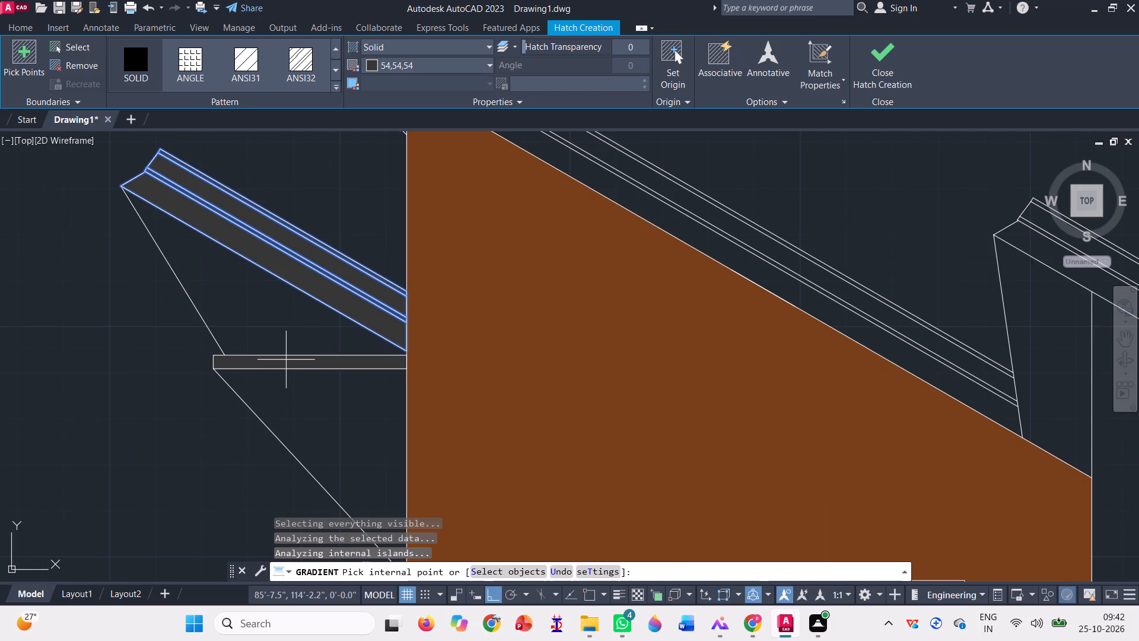
left_click(286, 360)
Fill all the sloping bands of the upper roof with the same 54,54,54 solid hatch.
scroll(246, 405, "down", 2)
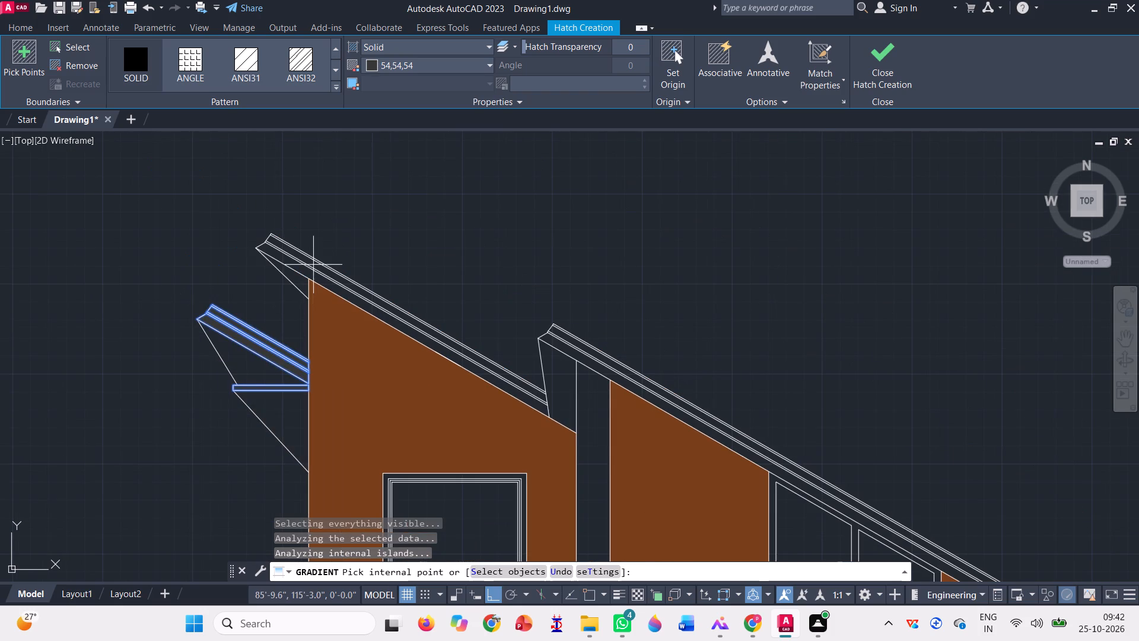
scroll(313, 265, "up", 3)
left_click(262, 283)
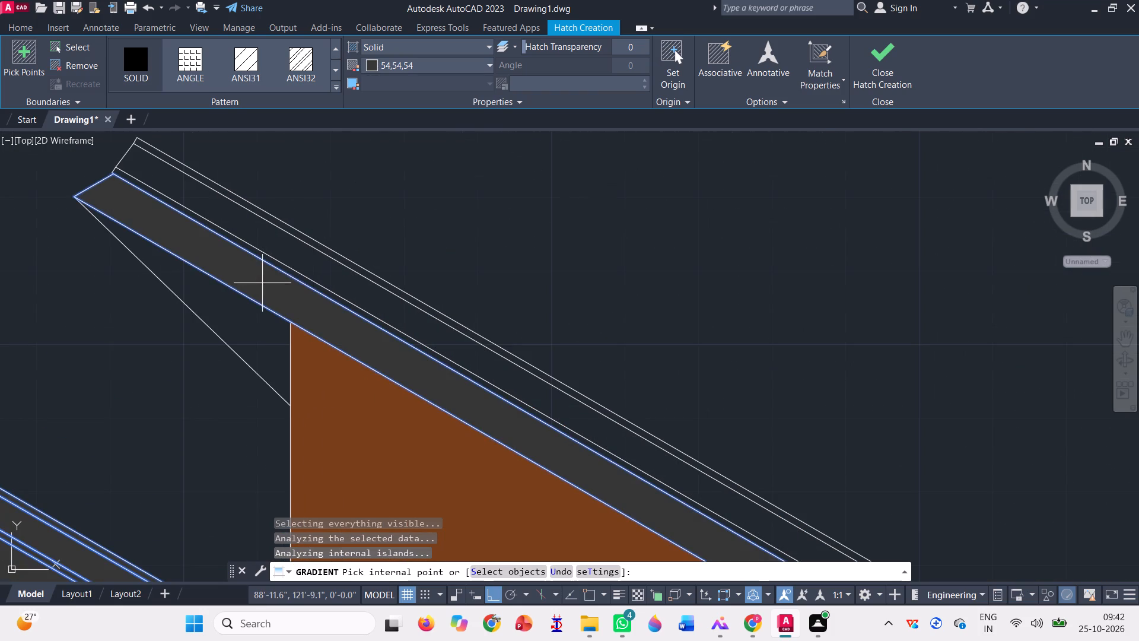
scroll(303, 271, "up", 2)
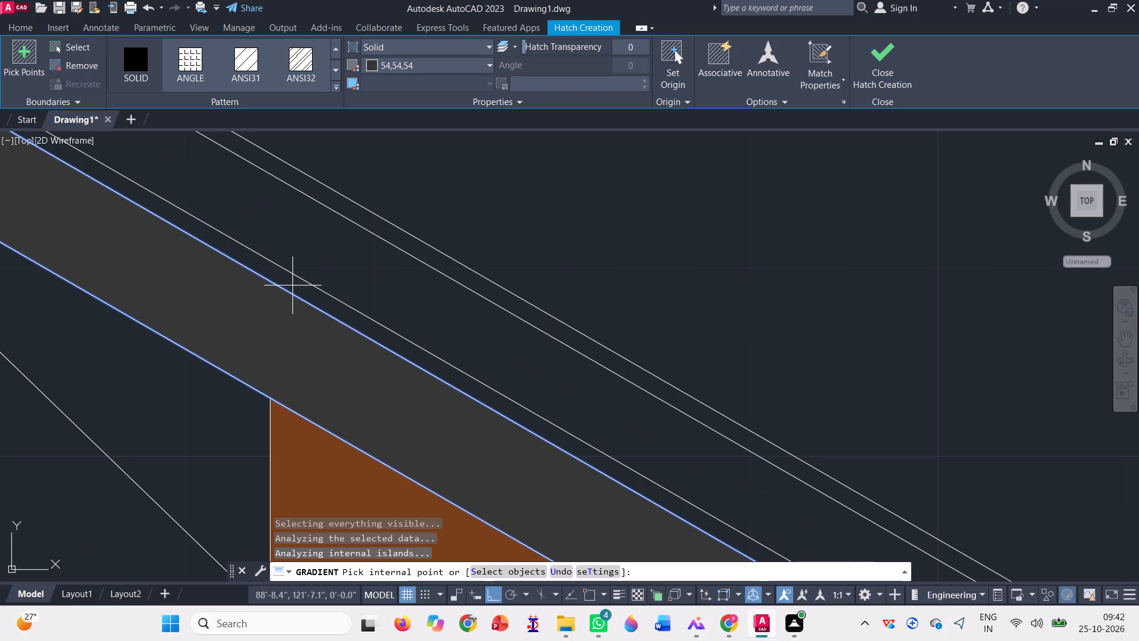
left_click(292, 283)
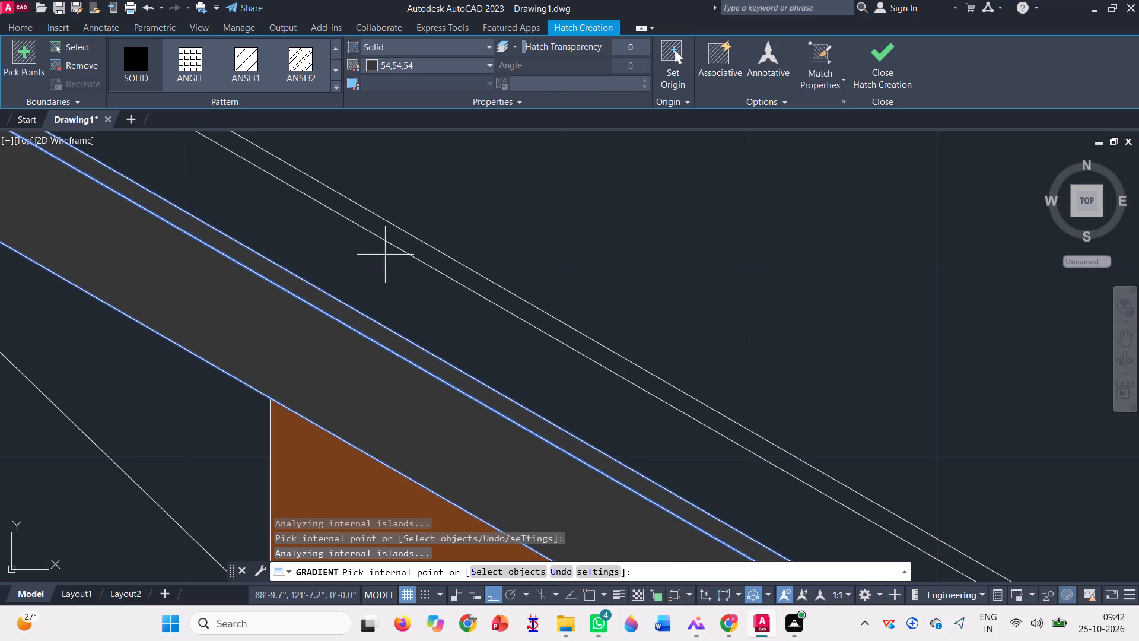
left_click(374, 275)
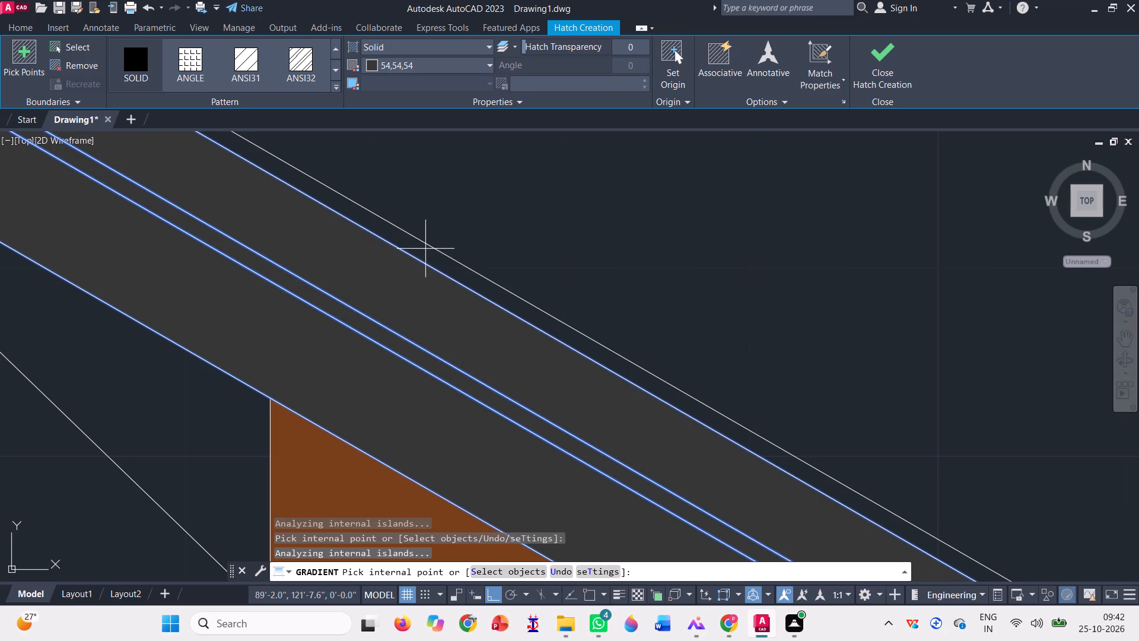
left_click(425, 247)
Fill all the sloping bands of the lower roof with the 54,54,54 solid hatch and finish the hatch.
scroll(345, 281, "down", 5)
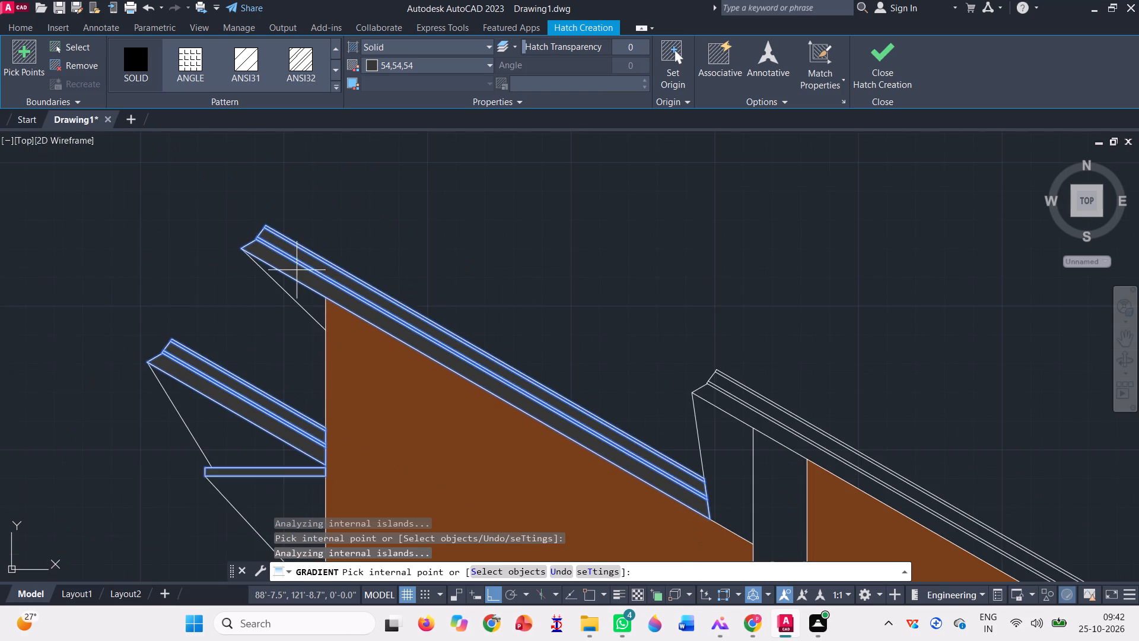
scroll(297, 270, "down", 3)
scroll(485, 342, "up", 3)
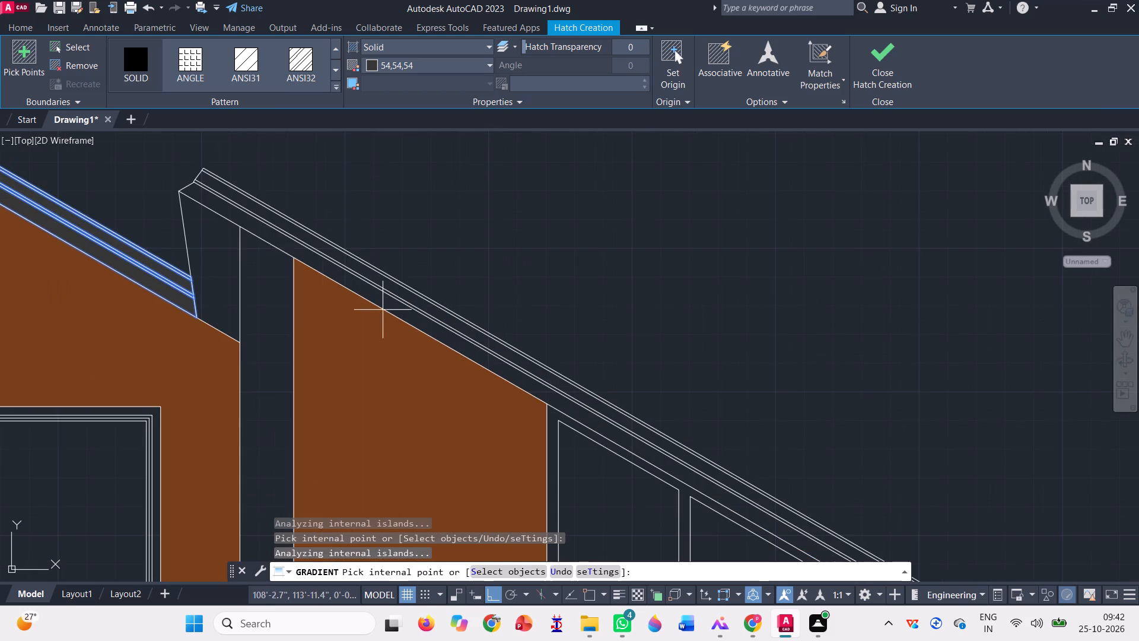
scroll(198, 161, "up", 3)
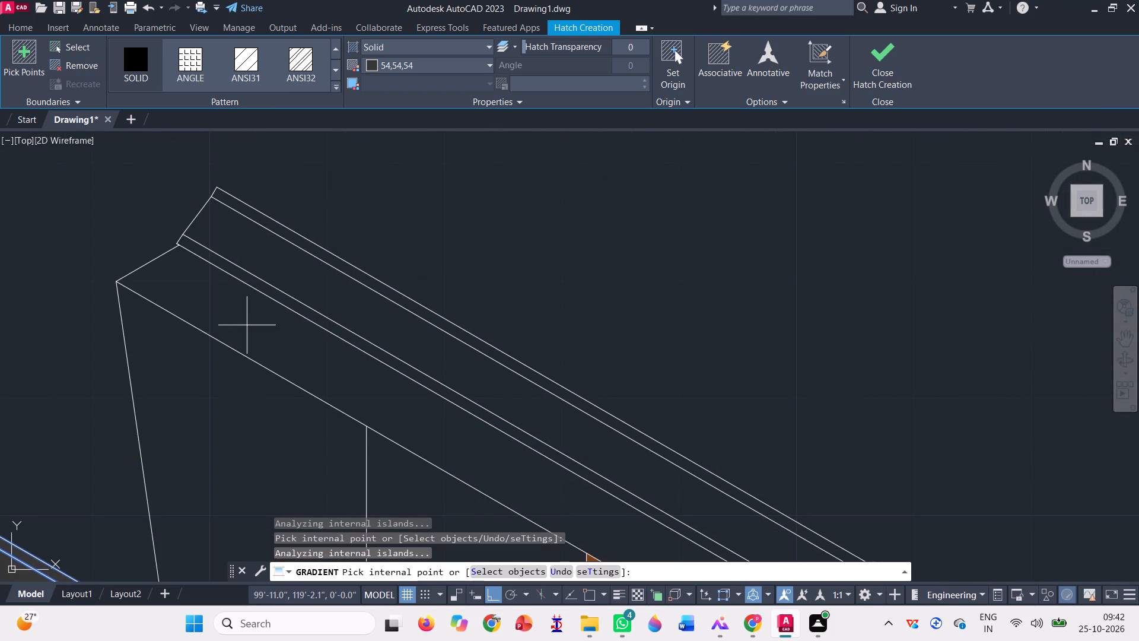
left_click(250, 321)
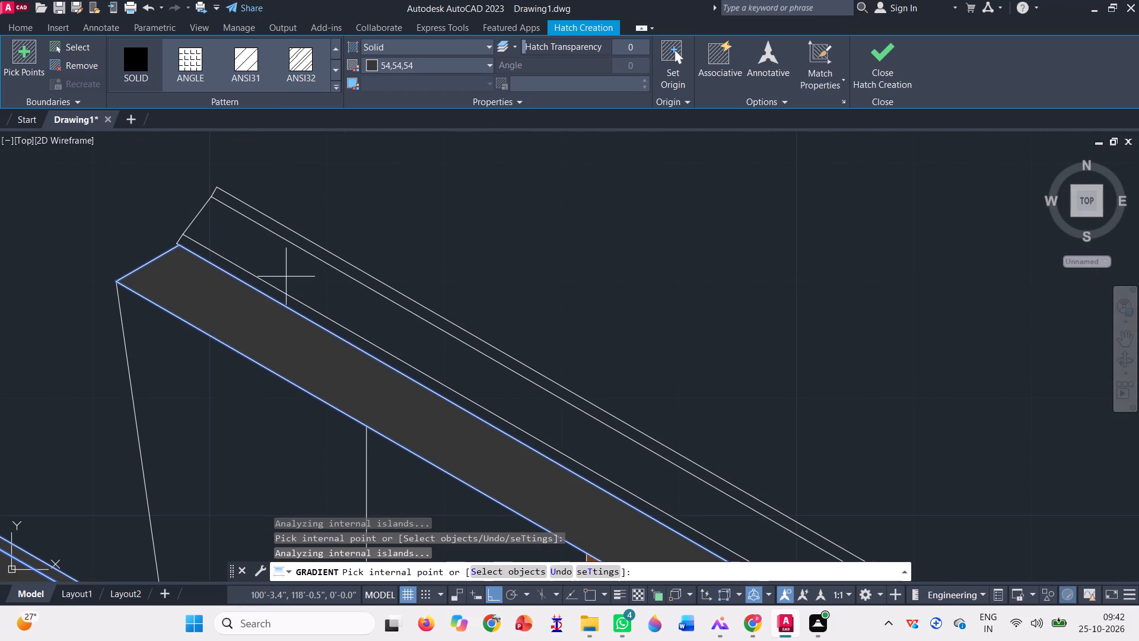
left_click(286, 275)
scroll(323, 229, "up", 2)
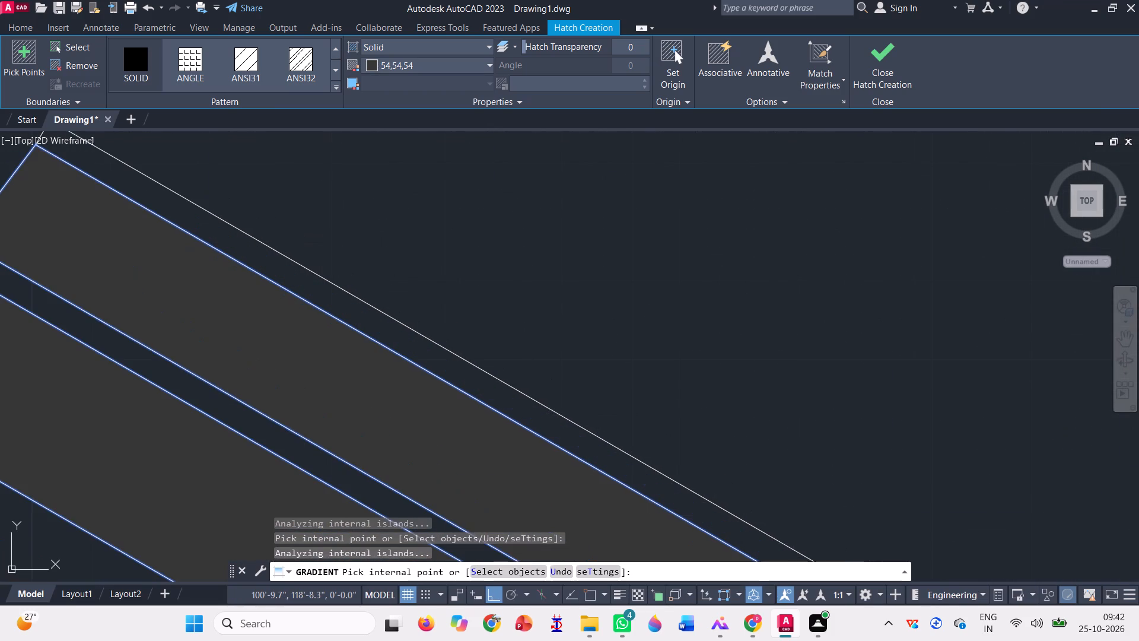
left_click(297, 278)
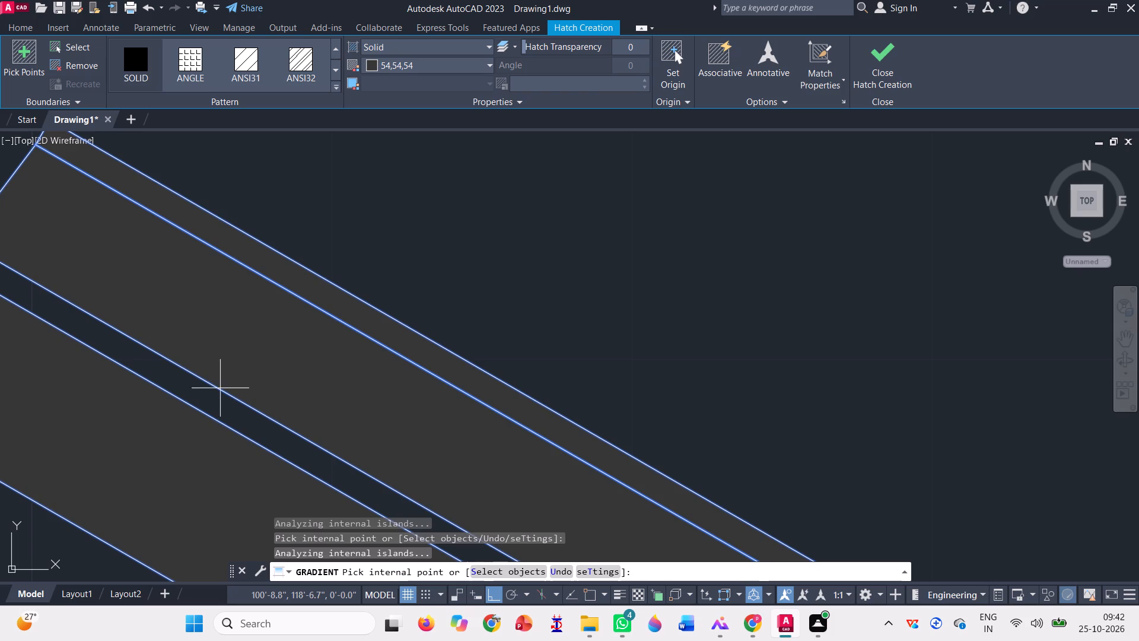
left_click(212, 398)
scroll(340, 334, "down", 14)
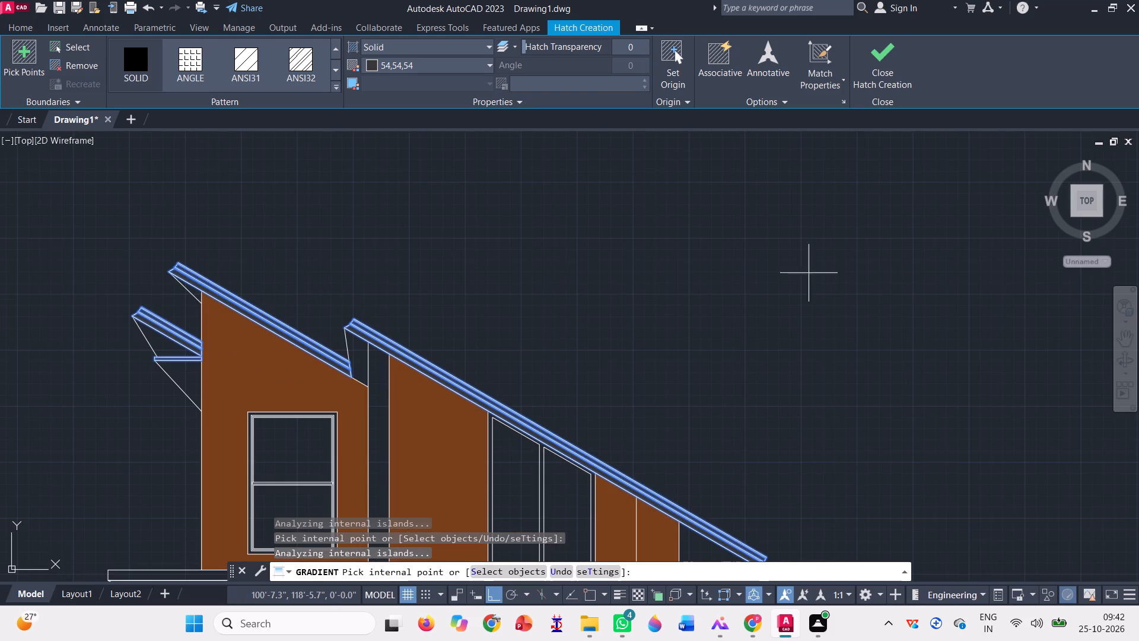
left_click(880, 66)
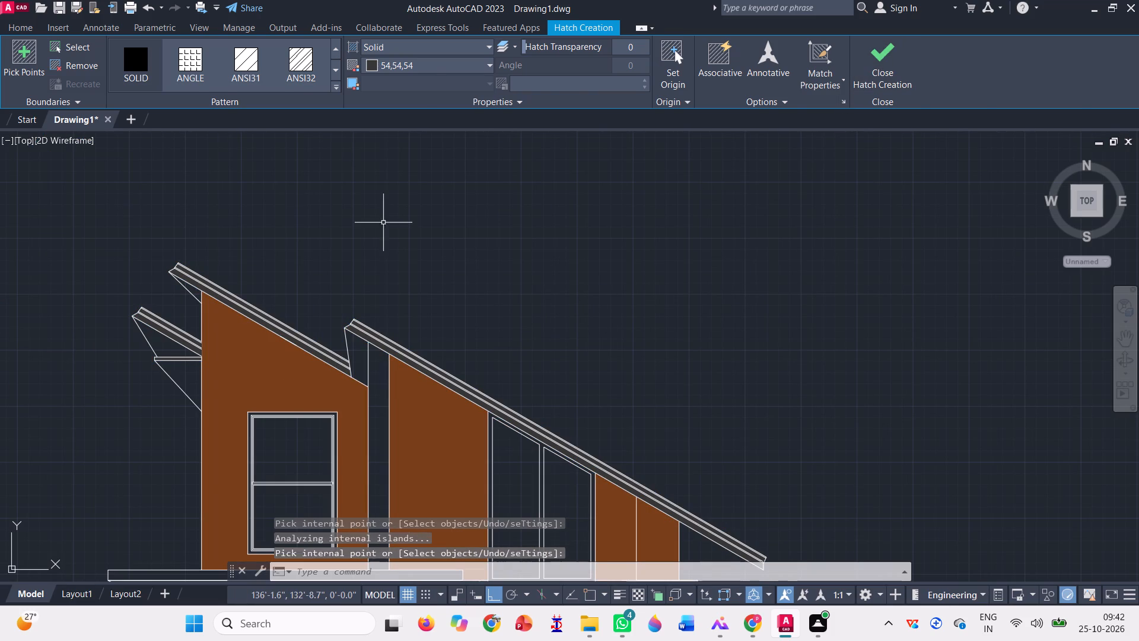
With a new solid hatch in 0,0,0, fill the triangles above and below the bracket bar and under the upper roof's high end.
left_click(137, 83)
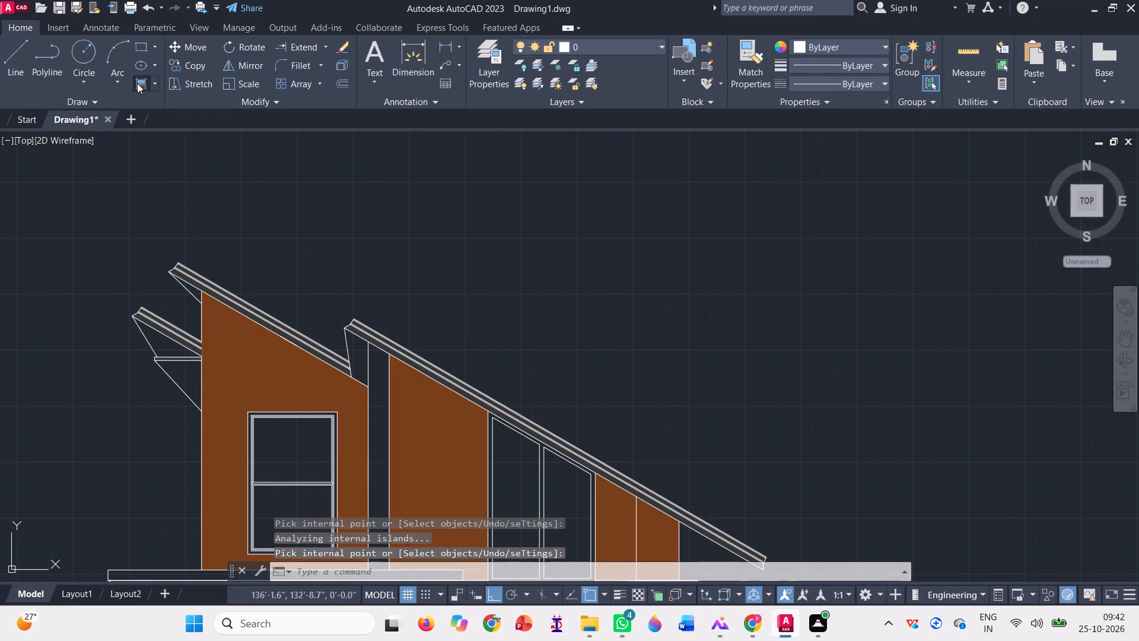
scroll(272, 48, "up", 7)
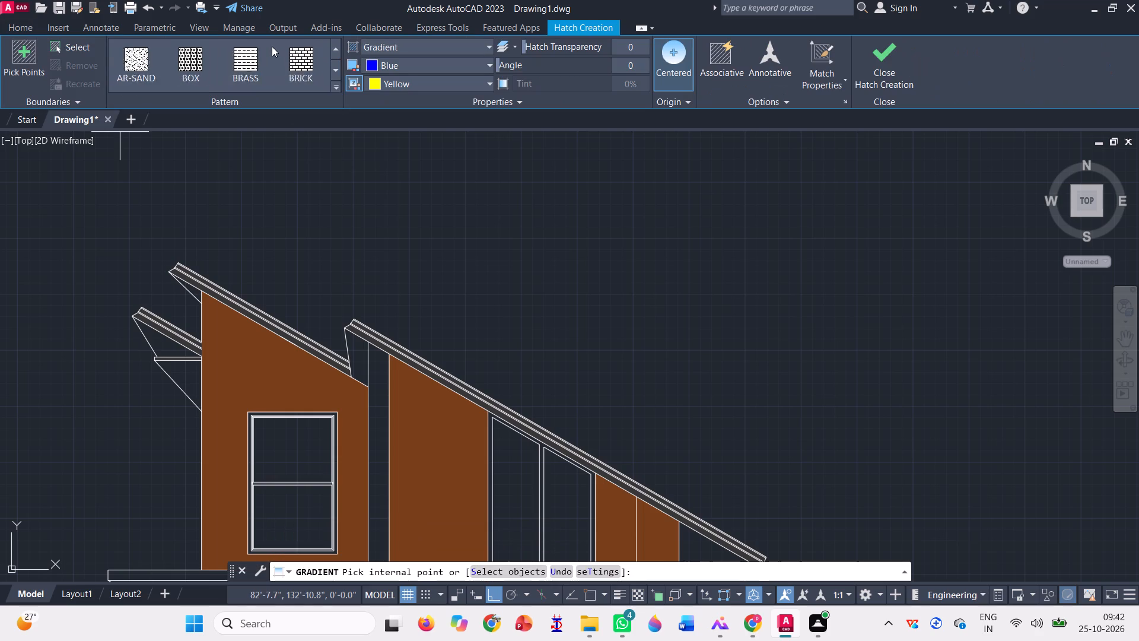
scroll(272, 46, "up", 6)
left_click(133, 64)
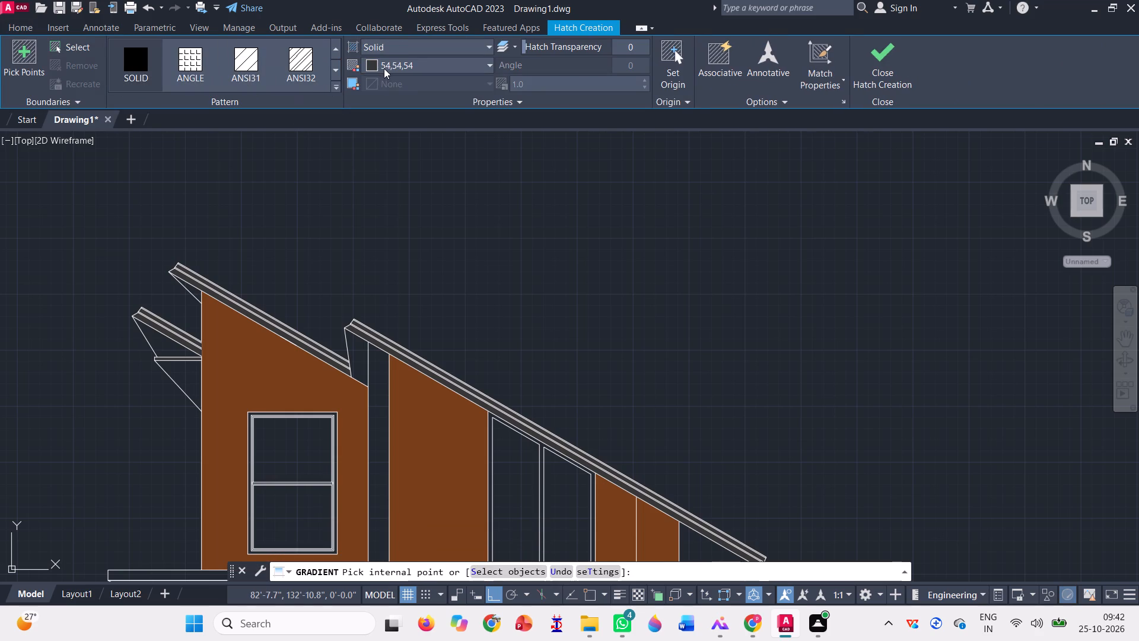
left_click(384, 65)
left_click(376, 126)
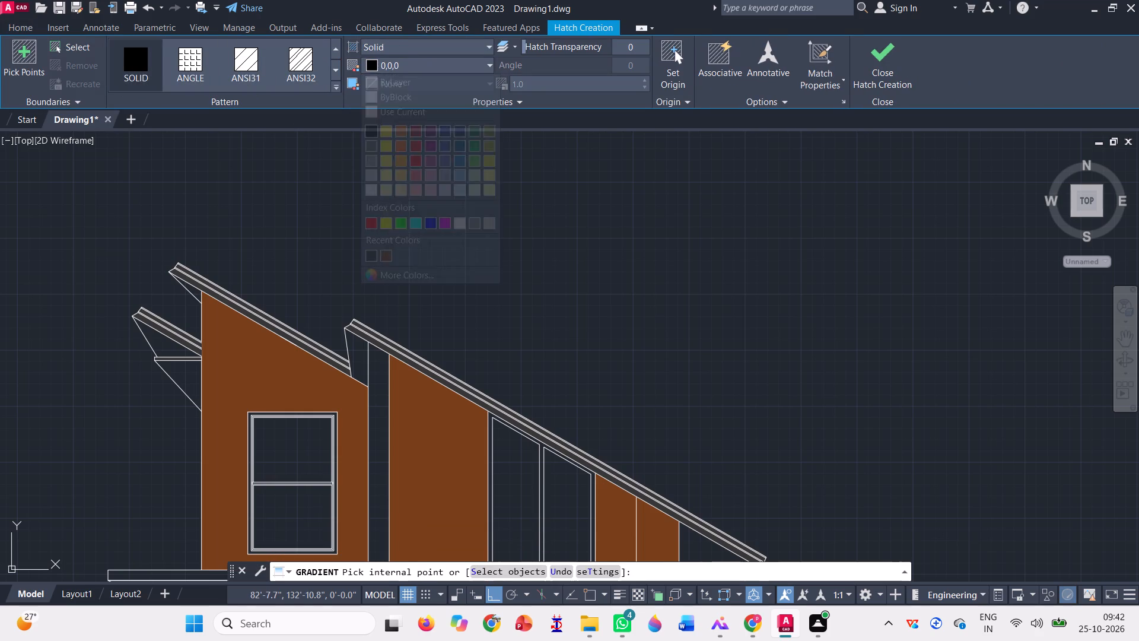
scroll(189, 373, "up", 4)
left_click(189, 373)
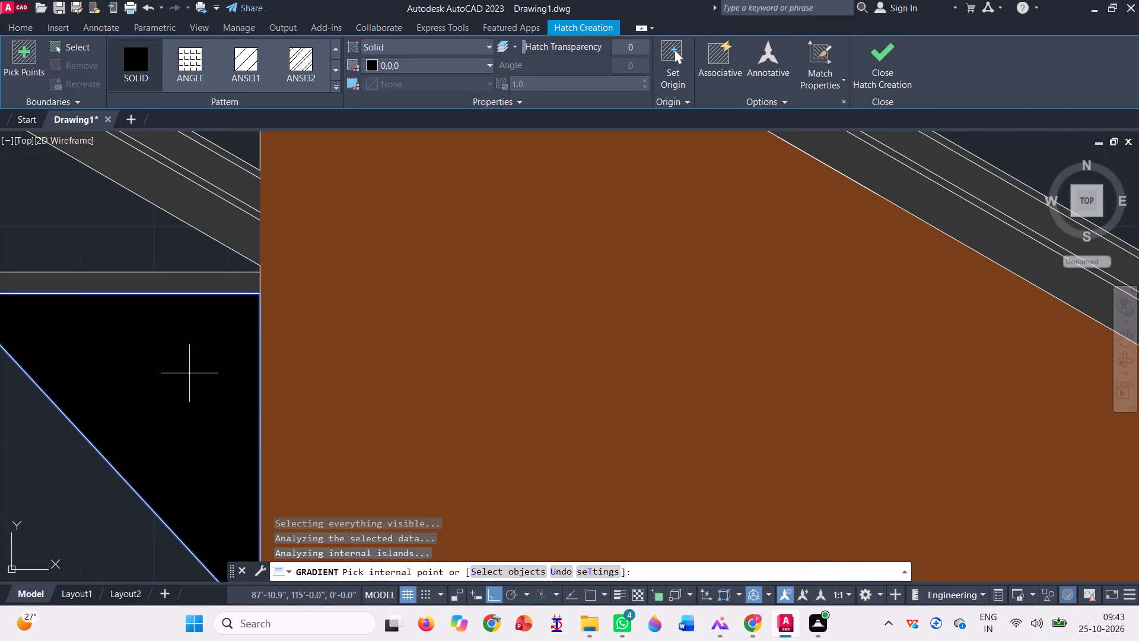
scroll(192, 372, "down", 3)
scroll(125, 299, "down", 2)
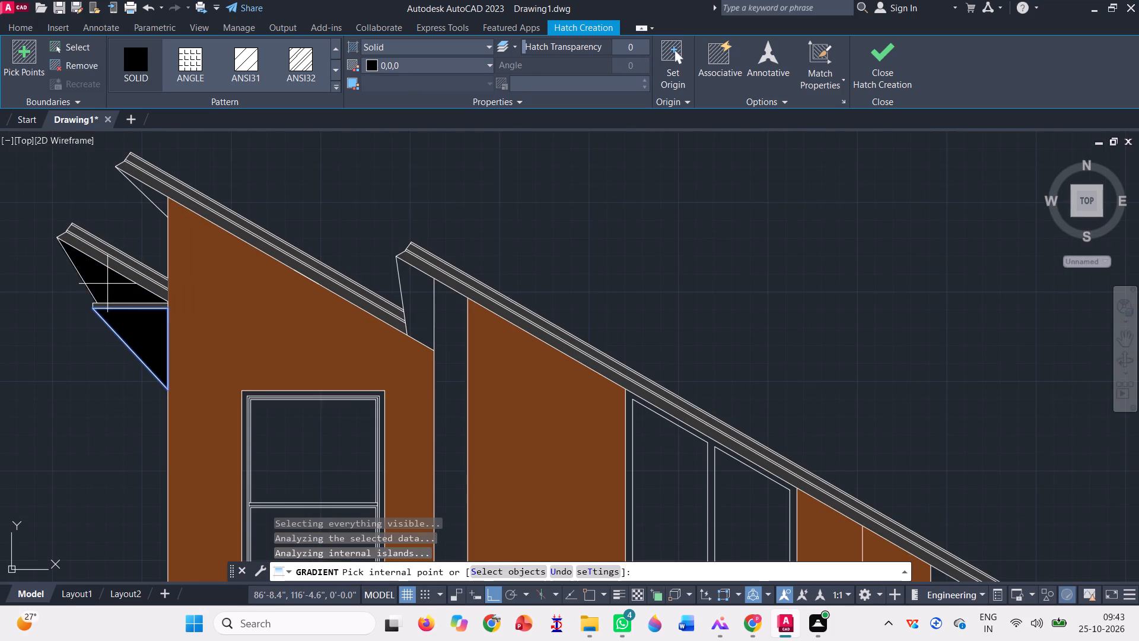
left_click(105, 280)
scroll(134, 182, "up", 3)
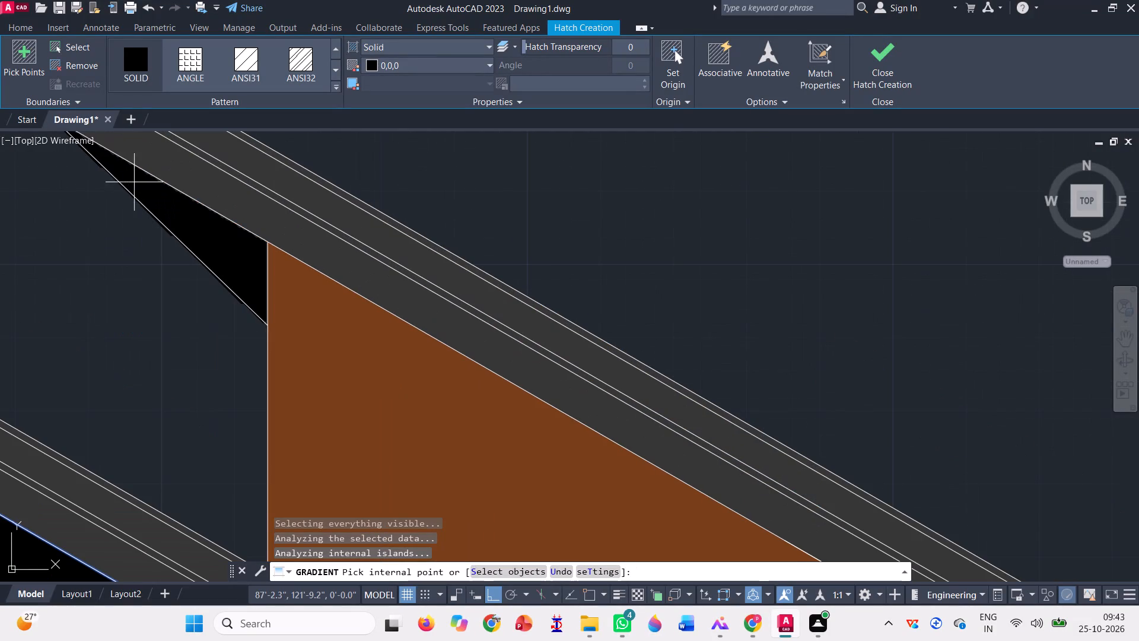
left_click(212, 234)
Fill the area under the lower roof's high end and the narrow vertical strip between the brown walls with 0,0,0.
scroll(110, 303, "down", 6)
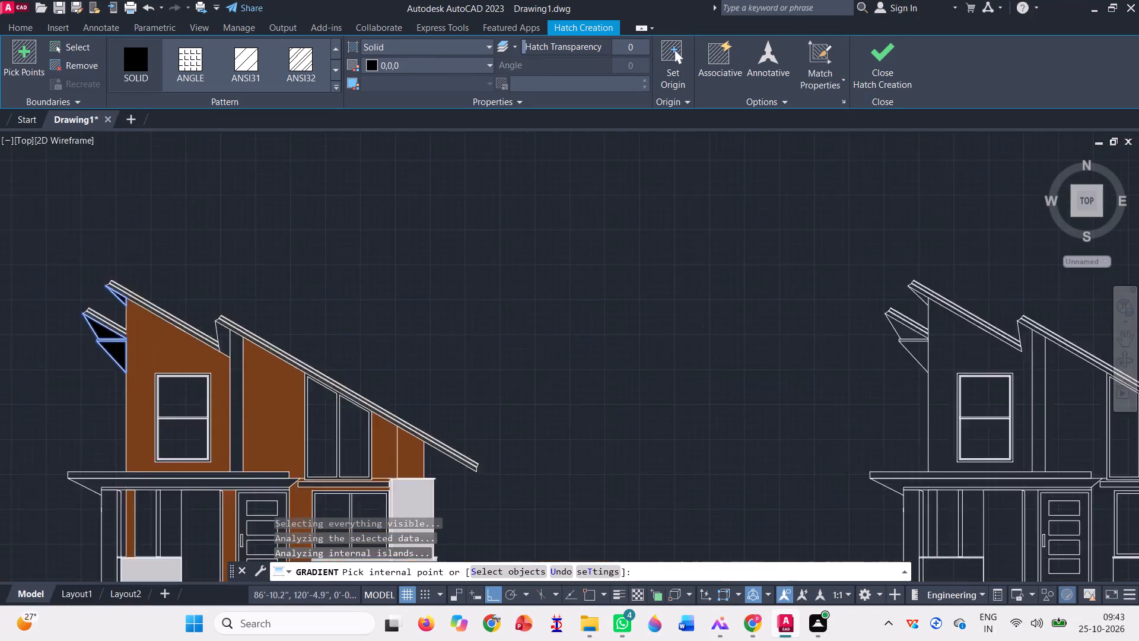
scroll(184, 329, "up", 4)
left_click(159, 287)
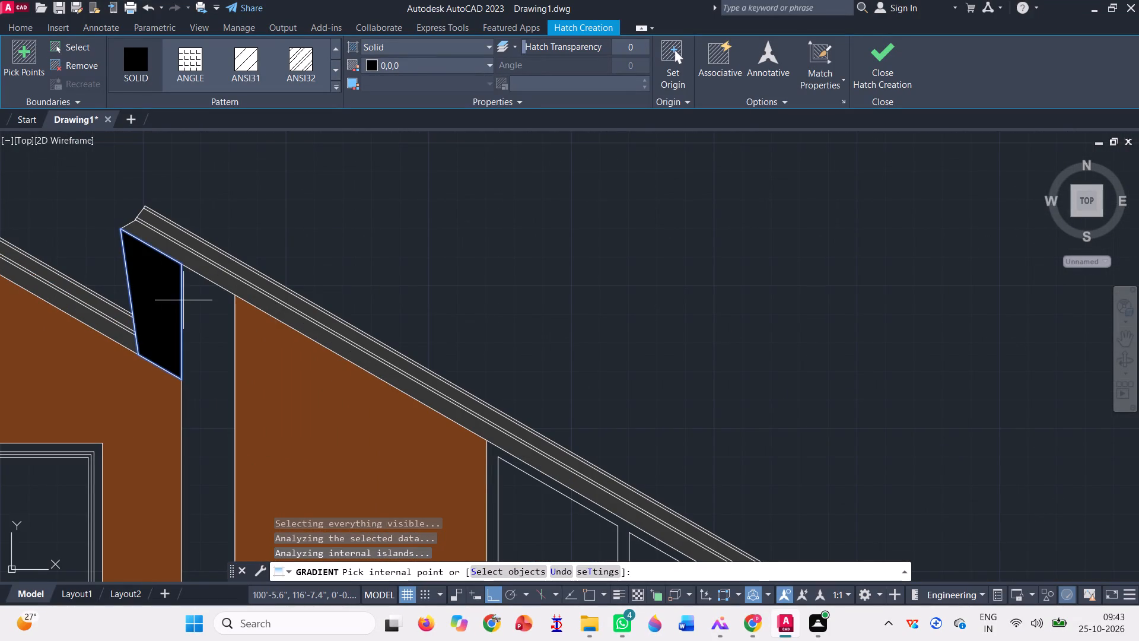
scroll(288, 290, "down", 2)
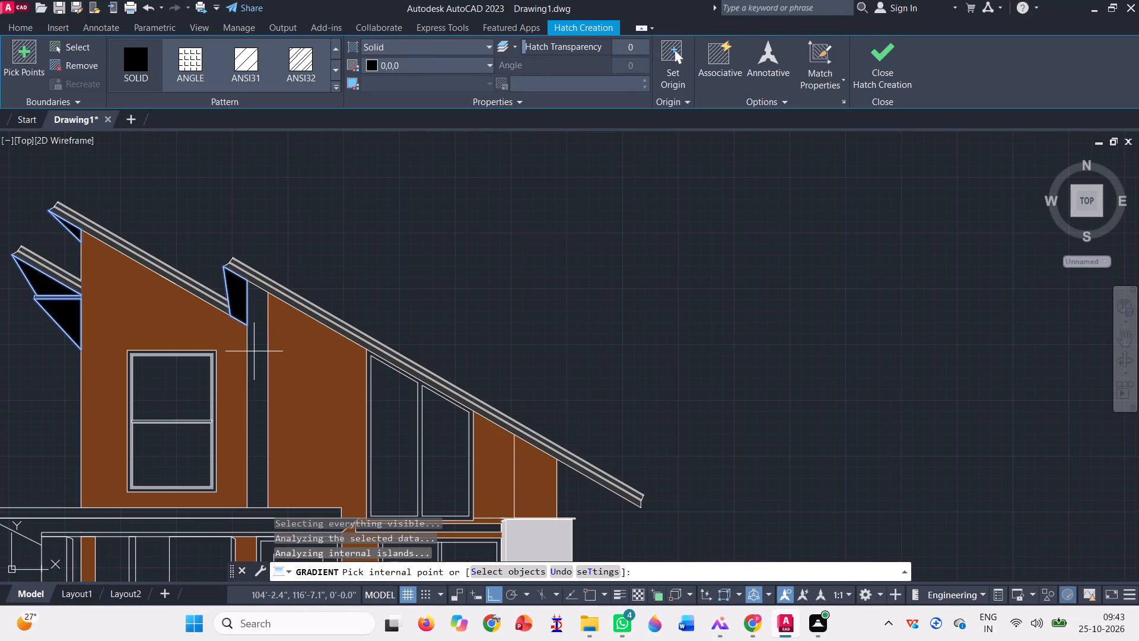
left_click(254, 352)
Fill the middle rail and the lower sash frame of the upper-storey rectangular window with the 0,0,0 solid hatch.
scroll(152, 426, "up", 3)
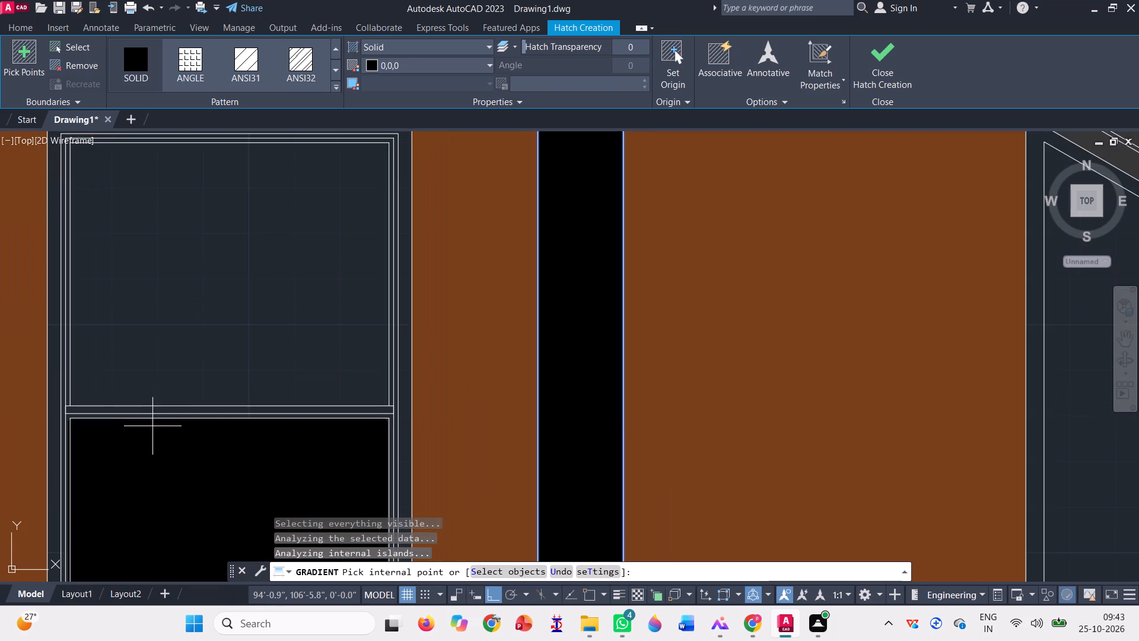
scroll(136, 423, "up", 3)
left_click(156, 370)
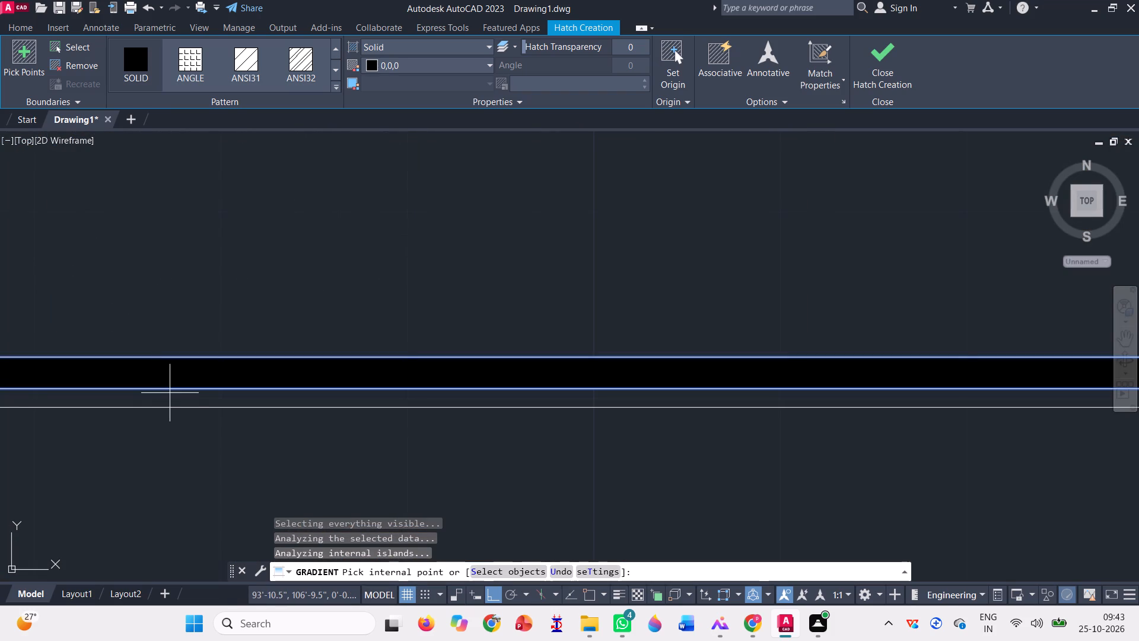
left_click(168, 397)
scroll(432, 403, "down", 3)
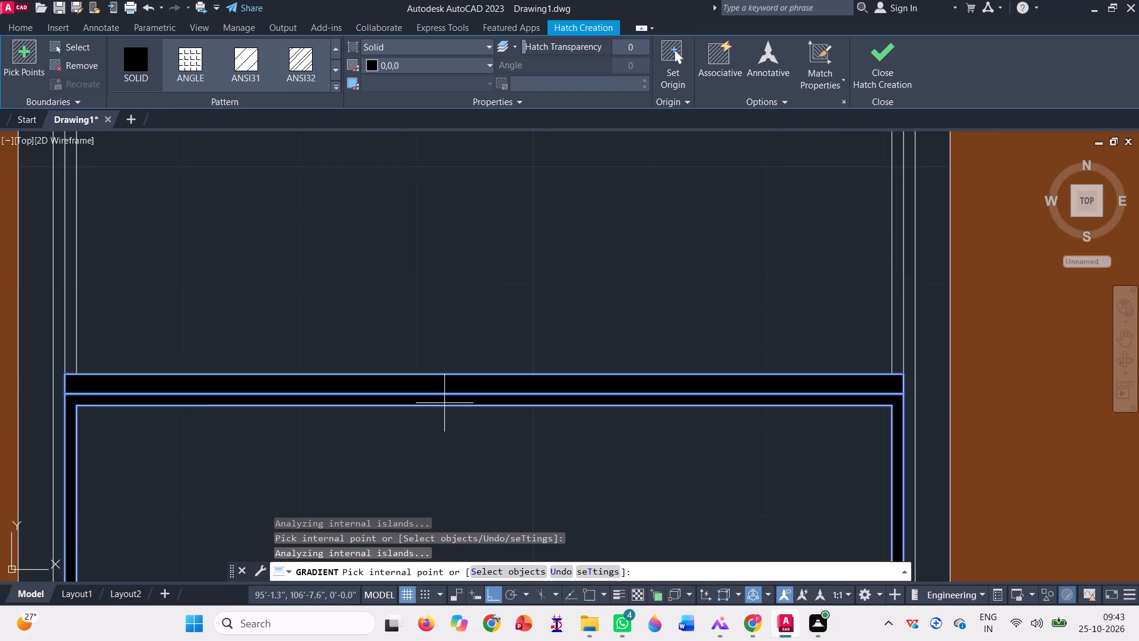
scroll(444, 402, "down", 2)
scroll(359, 382, "down", 2)
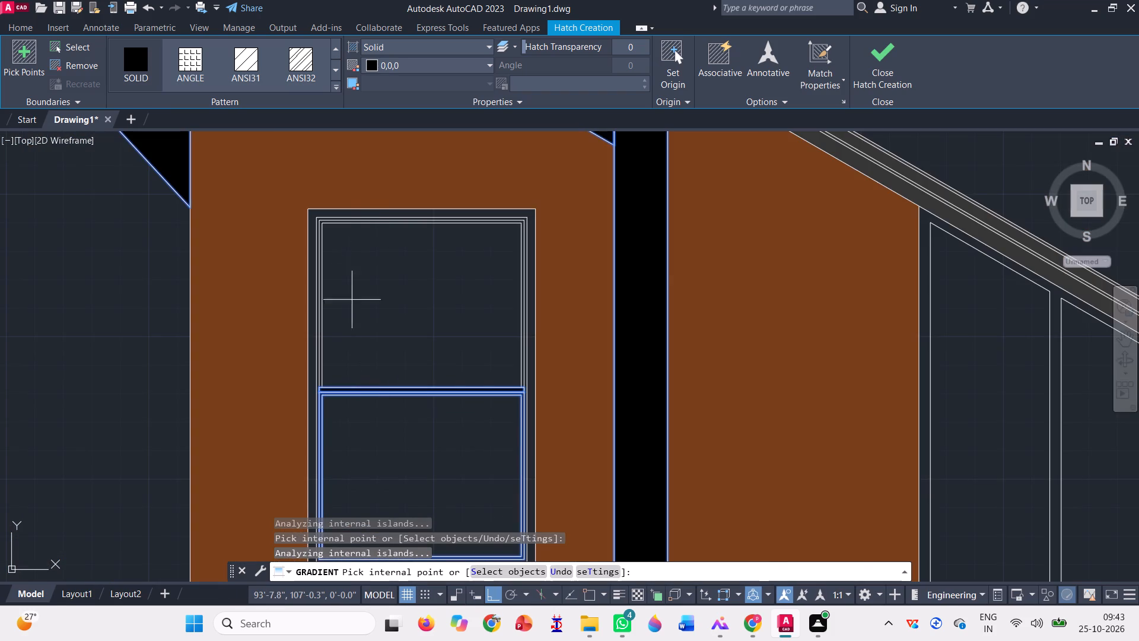
Fill the upper-storey rectangular window's outer frame and the thin frame strips inside it with the 0,0,0 solid hatch.
scroll(341, 207, "up", 3)
left_click(302, 234)
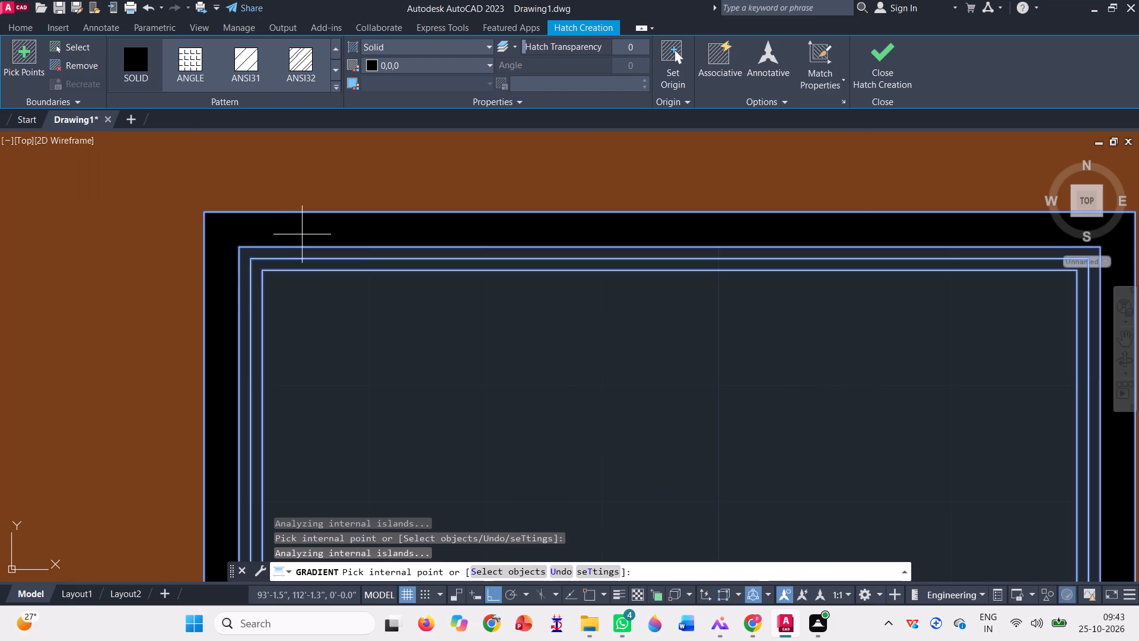
scroll(243, 275, "up", 4)
left_click(248, 278)
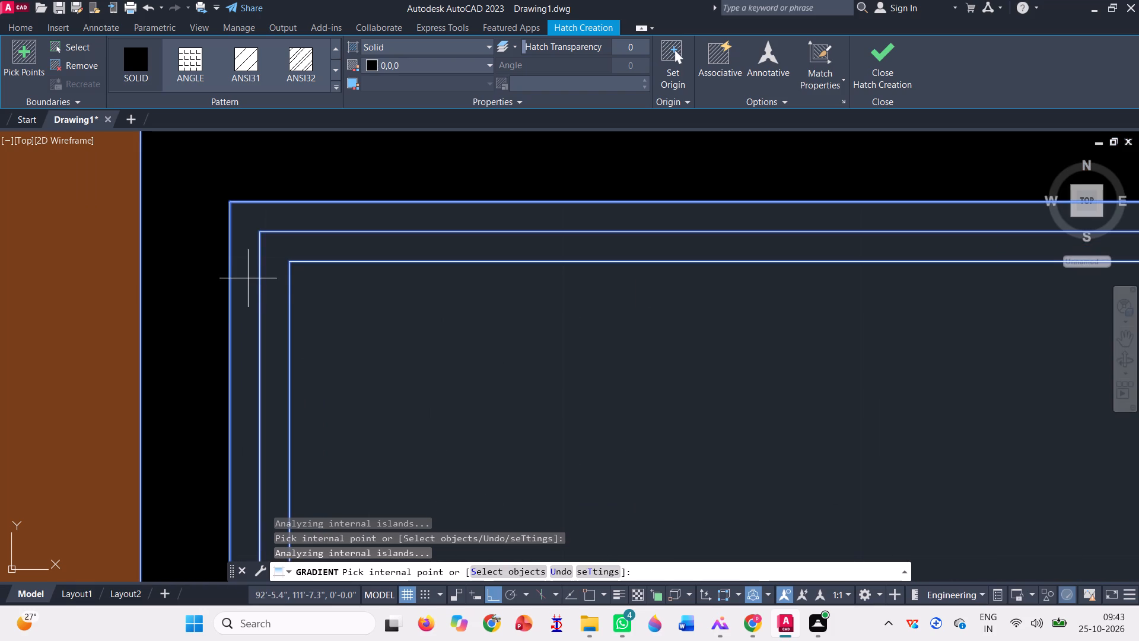
left_click(236, 270)
scroll(240, 292, "down", 1)
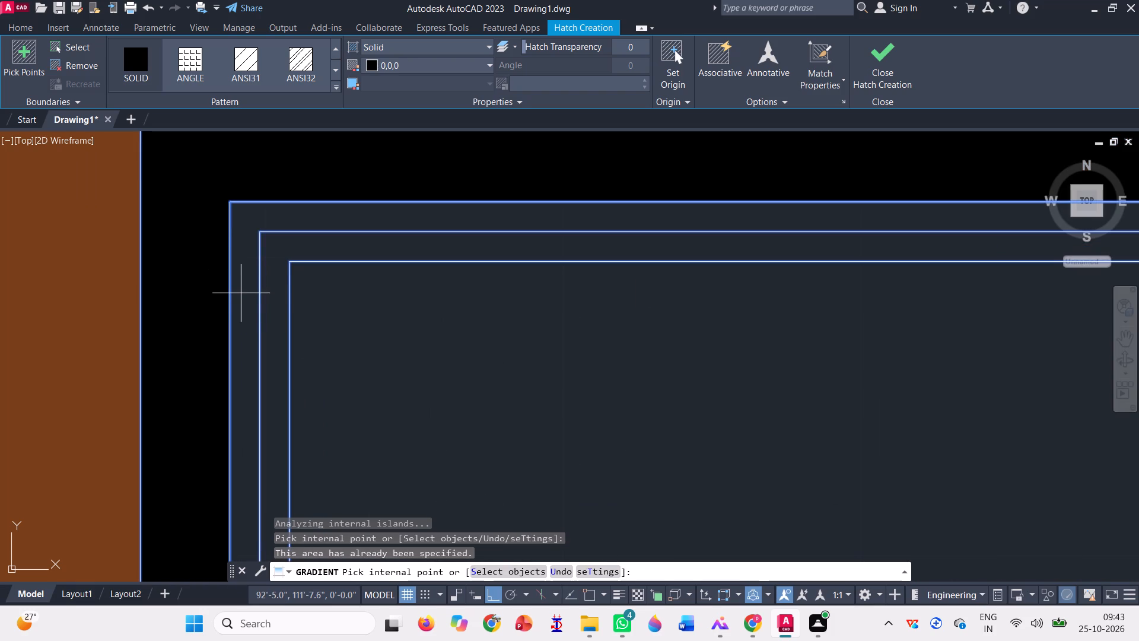
scroll(240, 292, "down", 1)
left_click(240, 292)
scroll(242, 279, "down", 5)
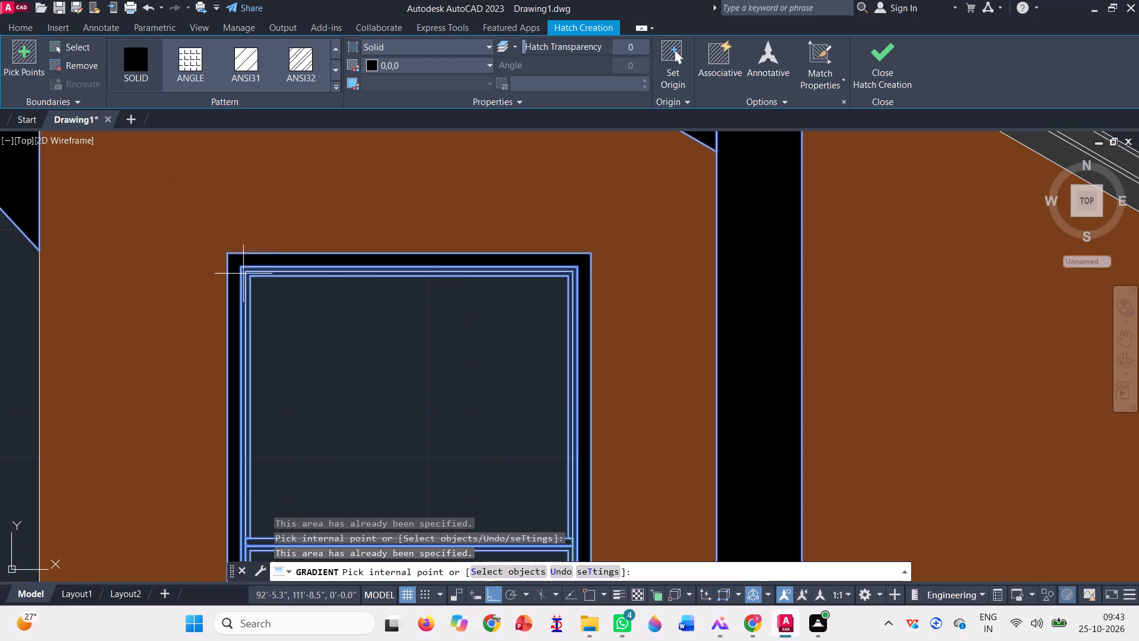
scroll(251, 300, "up", 4)
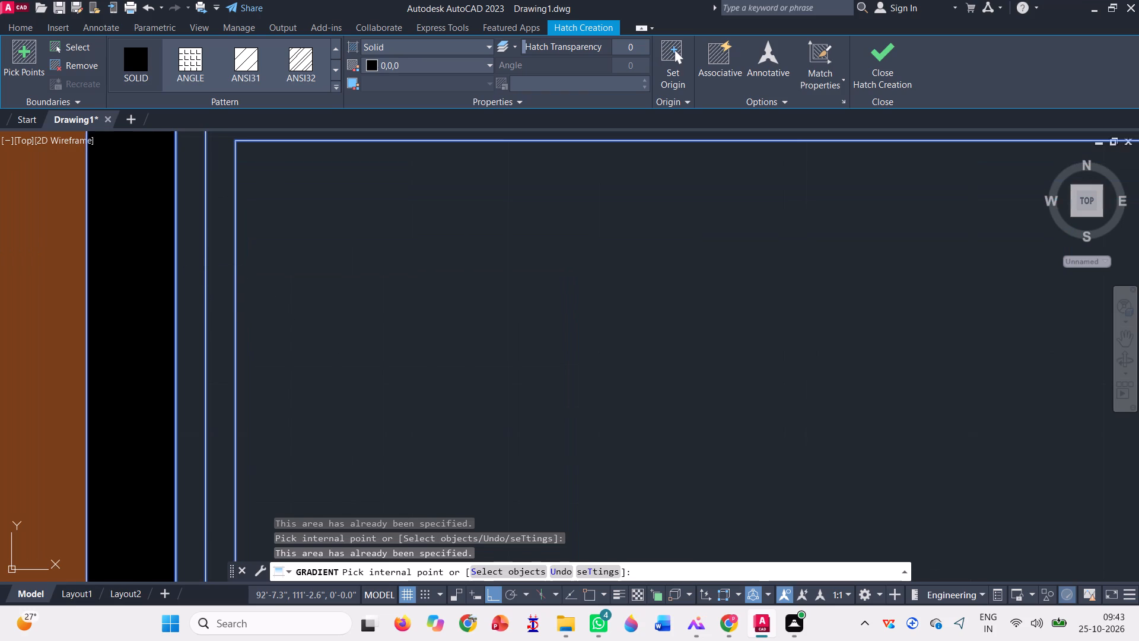
left_click(219, 268)
scroll(197, 283, "down", 7)
scroll(212, 237, "down", 2)
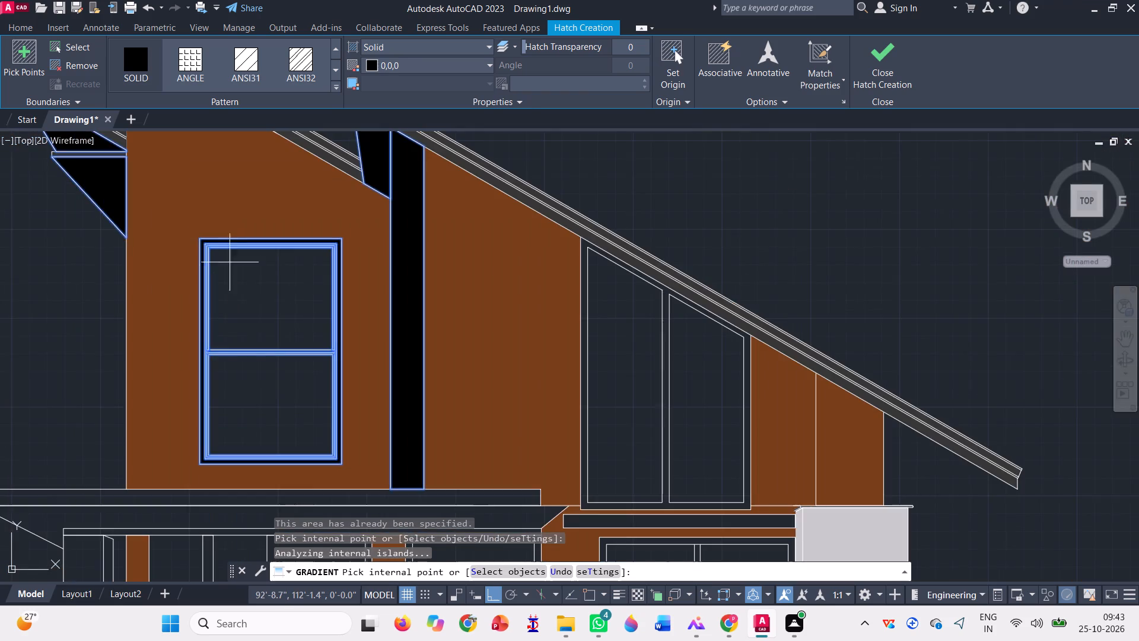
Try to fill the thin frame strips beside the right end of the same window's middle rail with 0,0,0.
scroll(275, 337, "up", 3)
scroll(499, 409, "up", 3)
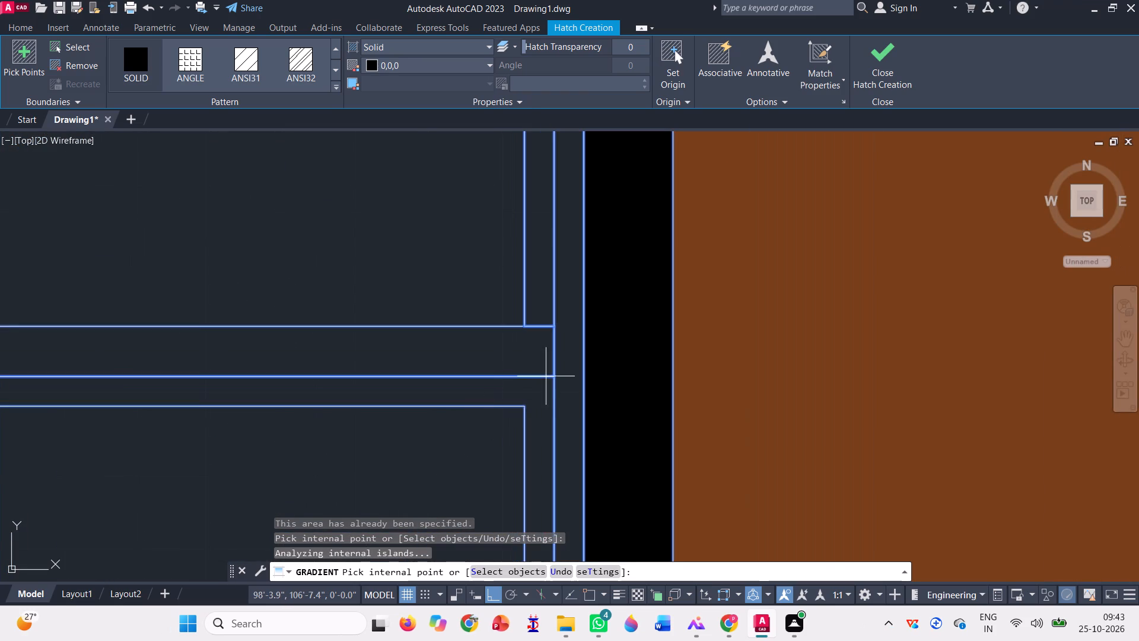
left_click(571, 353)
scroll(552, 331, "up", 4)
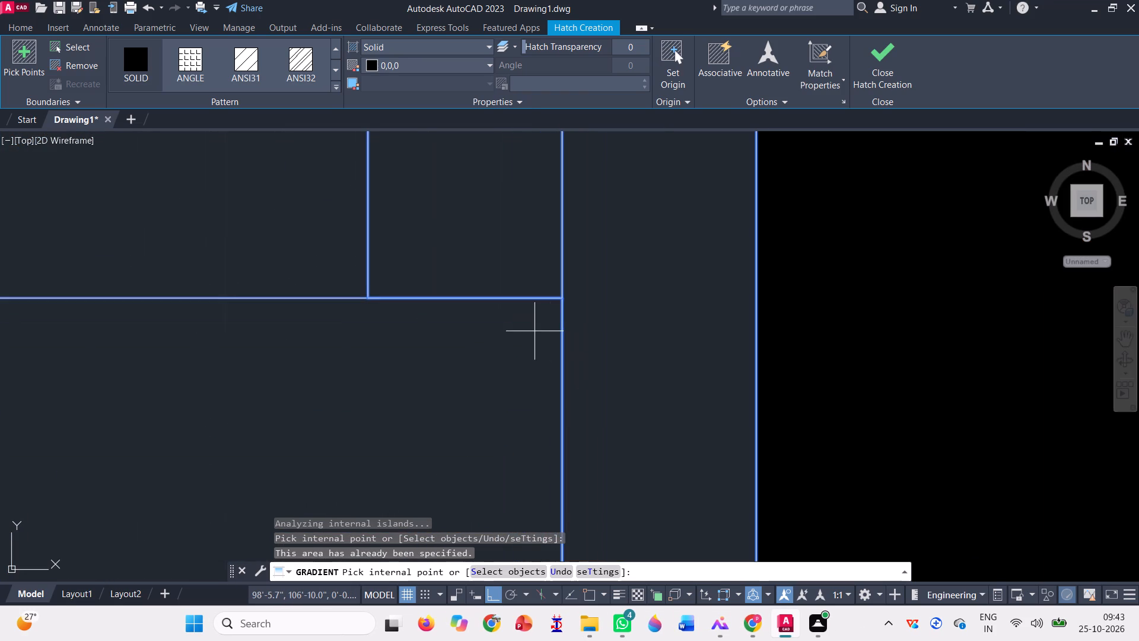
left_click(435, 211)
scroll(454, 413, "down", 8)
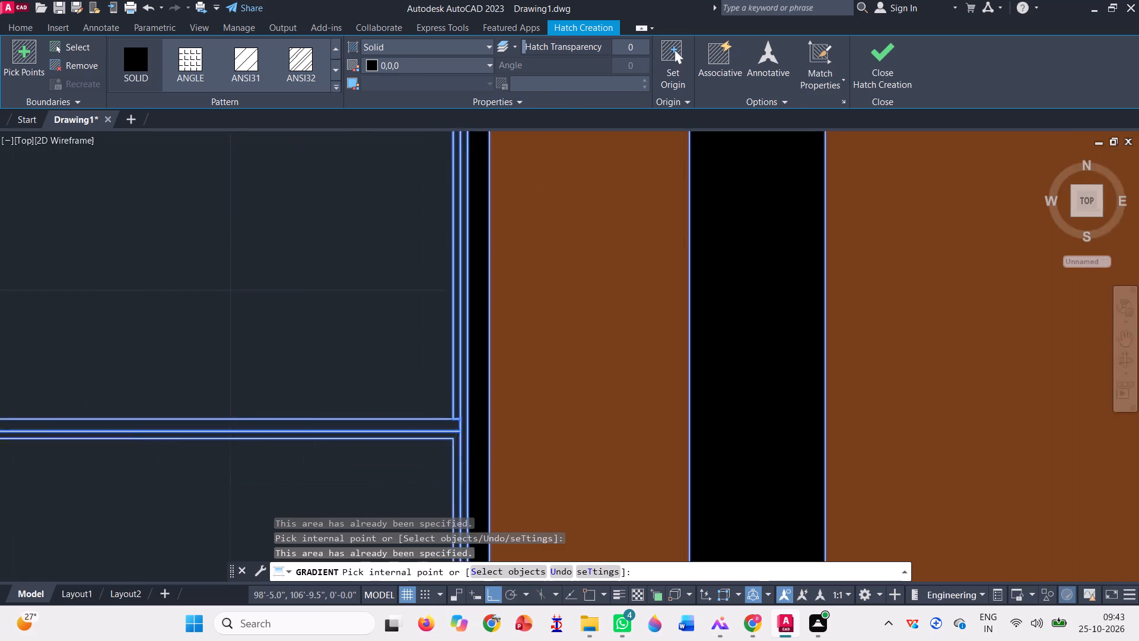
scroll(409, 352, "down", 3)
Fill the frame and mullion of the sloped-top window and the horizontal band beneath it with 0,0,0.
scroll(673, 418, "up", 2)
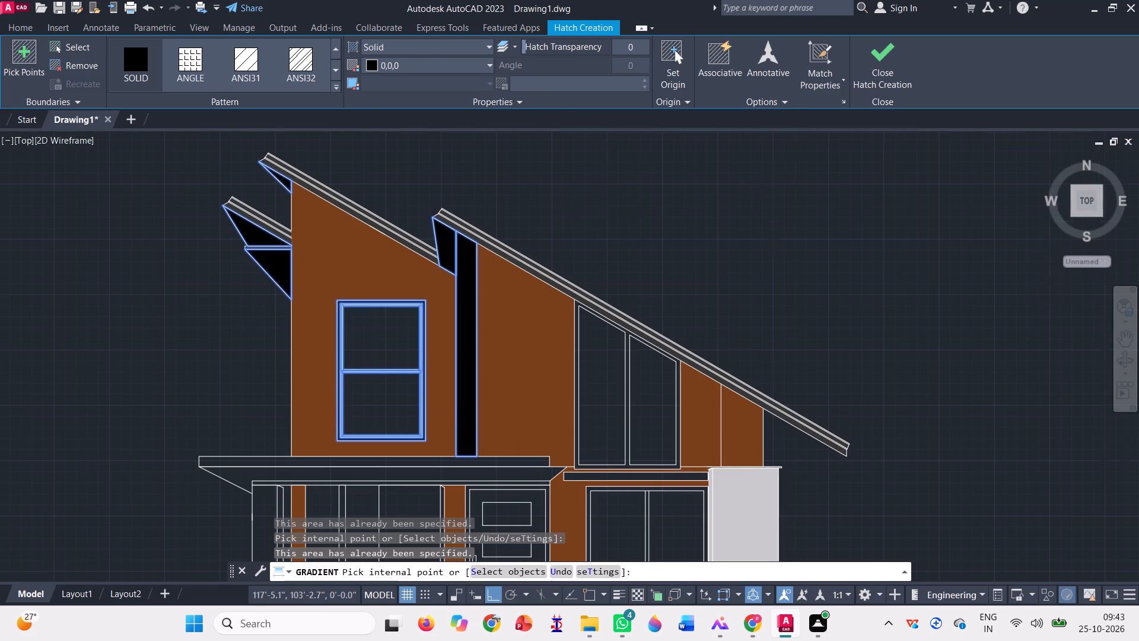
scroll(673, 417, "up", 2)
left_click(376, 312)
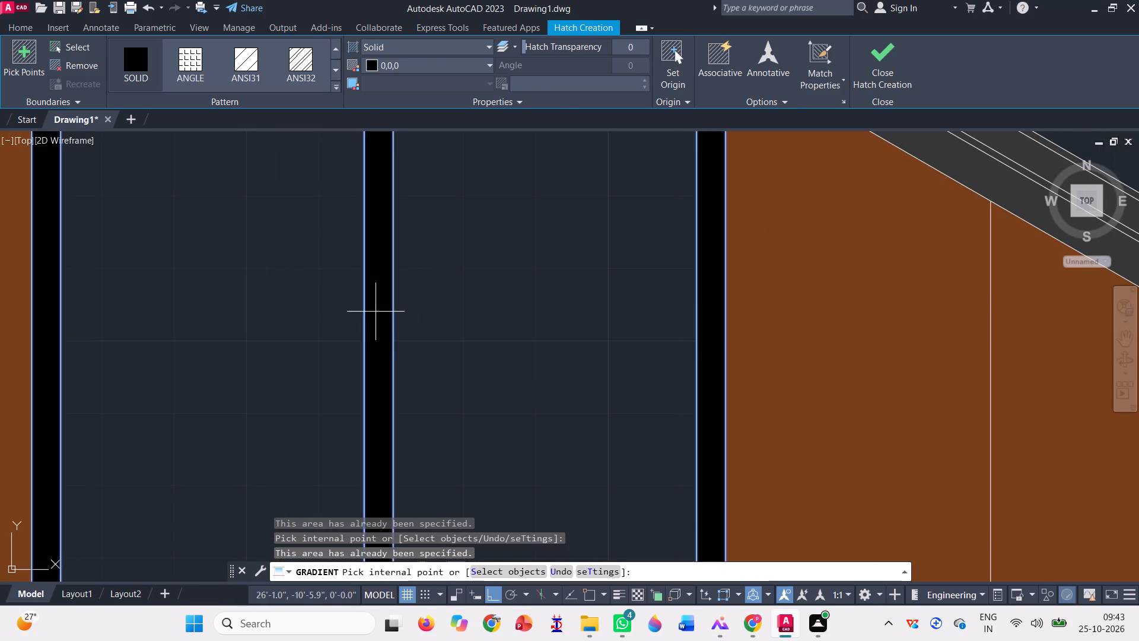
scroll(392, 342, "down", 4)
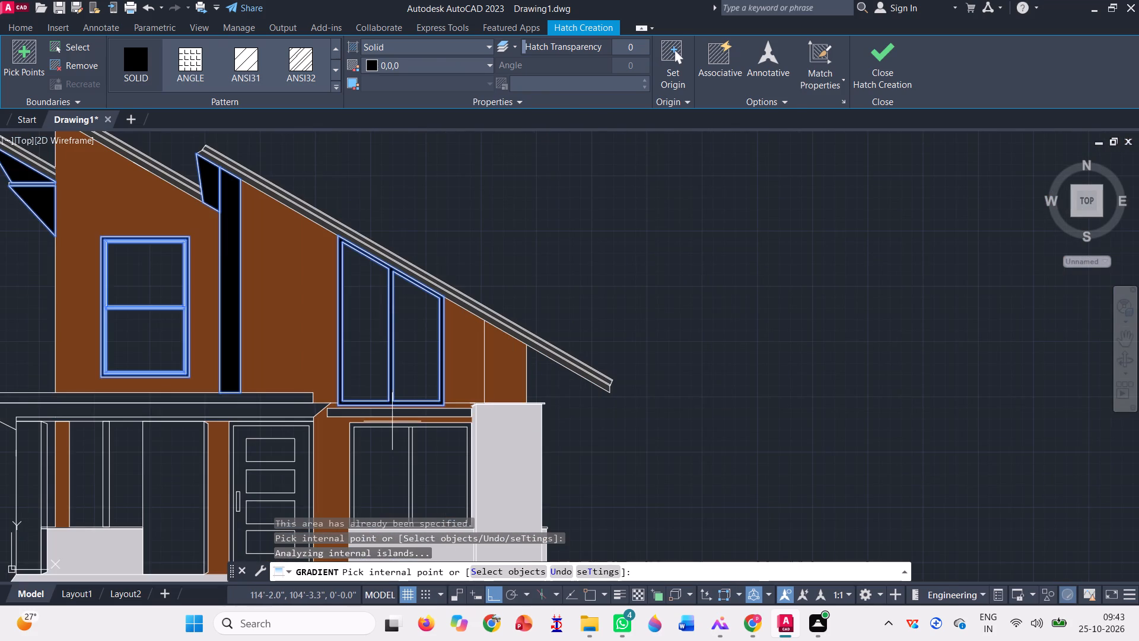
scroll(392, 421, "up", 3)
left_click(378, 391)
scroll(580, 417, "down", 3)
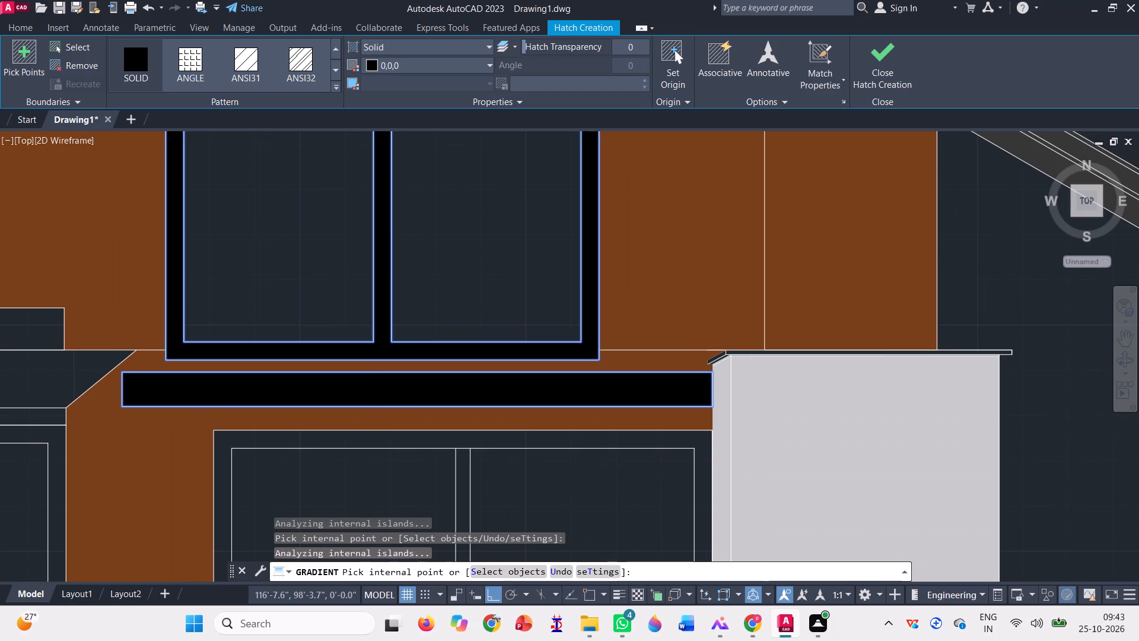
scroll(580, 417, "down", 1)
Fill the outer frame and the central mullion of the ground-floor window with the 0,0,0 solid hatch.
scroll(521, 433, "up", 3)
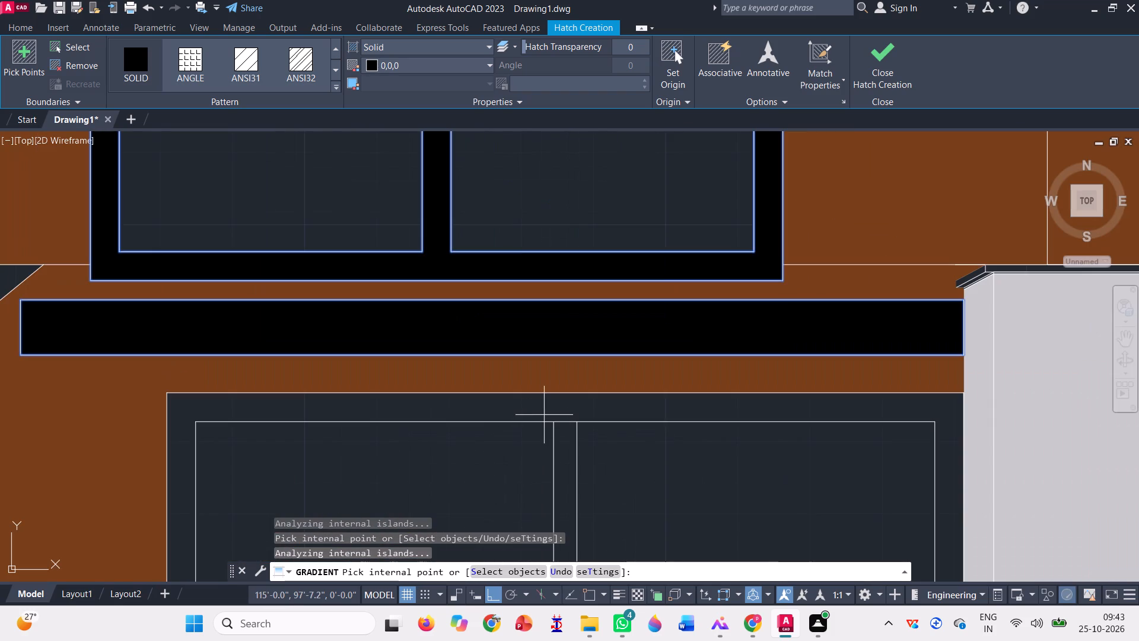
left_click(544, 413)
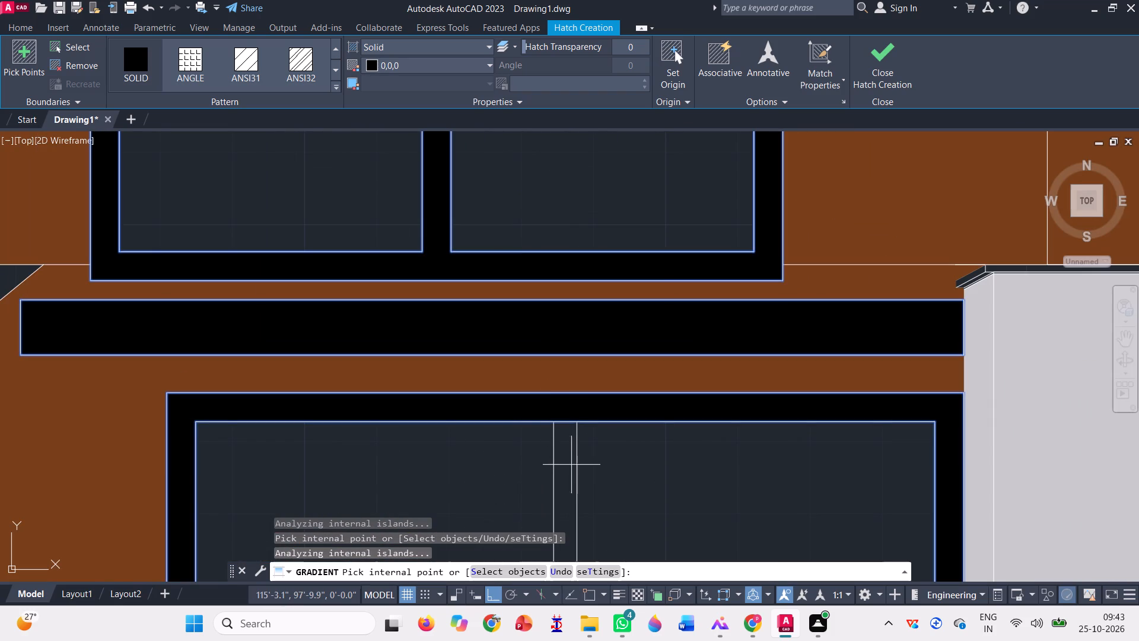
left_click(569, 466)
scroll(558, 398, "down", 3)
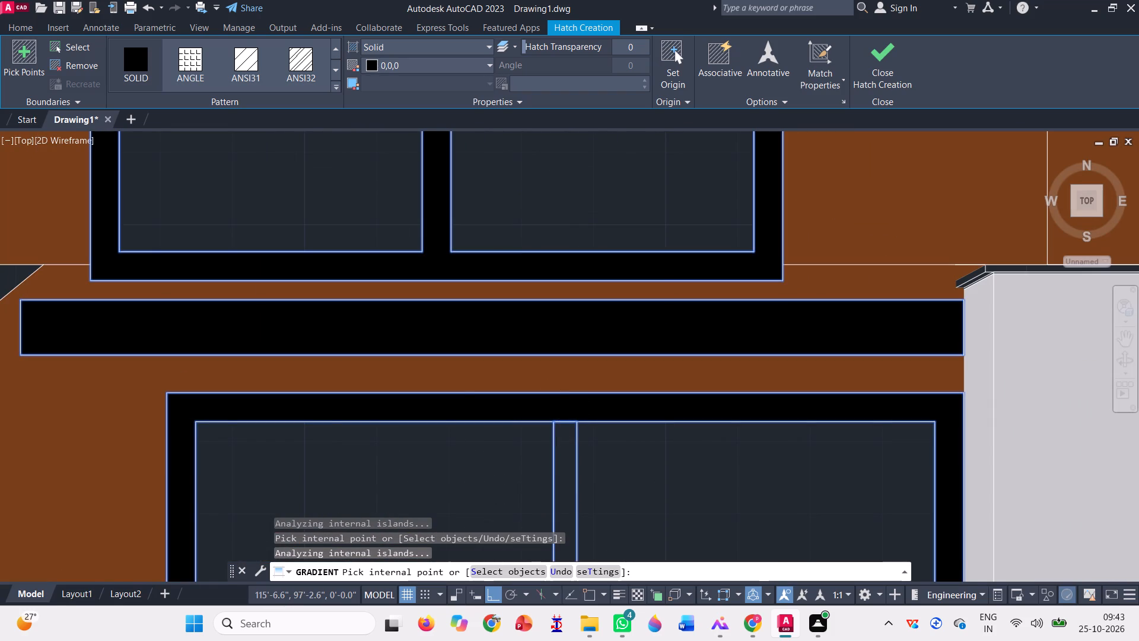
scroll(557, 384, "down", 8)
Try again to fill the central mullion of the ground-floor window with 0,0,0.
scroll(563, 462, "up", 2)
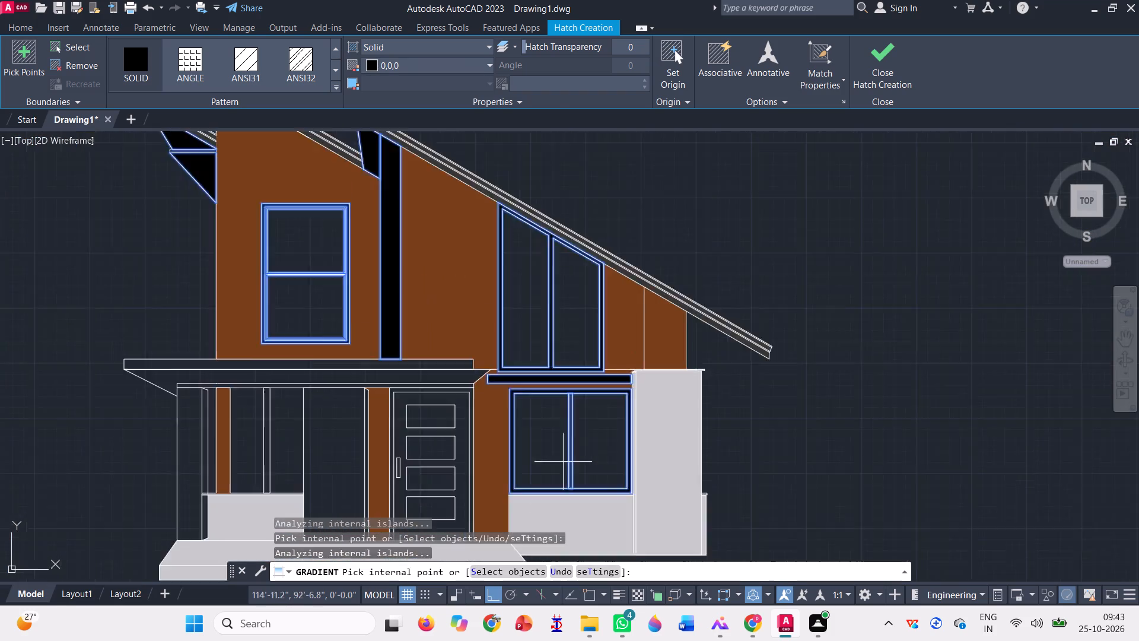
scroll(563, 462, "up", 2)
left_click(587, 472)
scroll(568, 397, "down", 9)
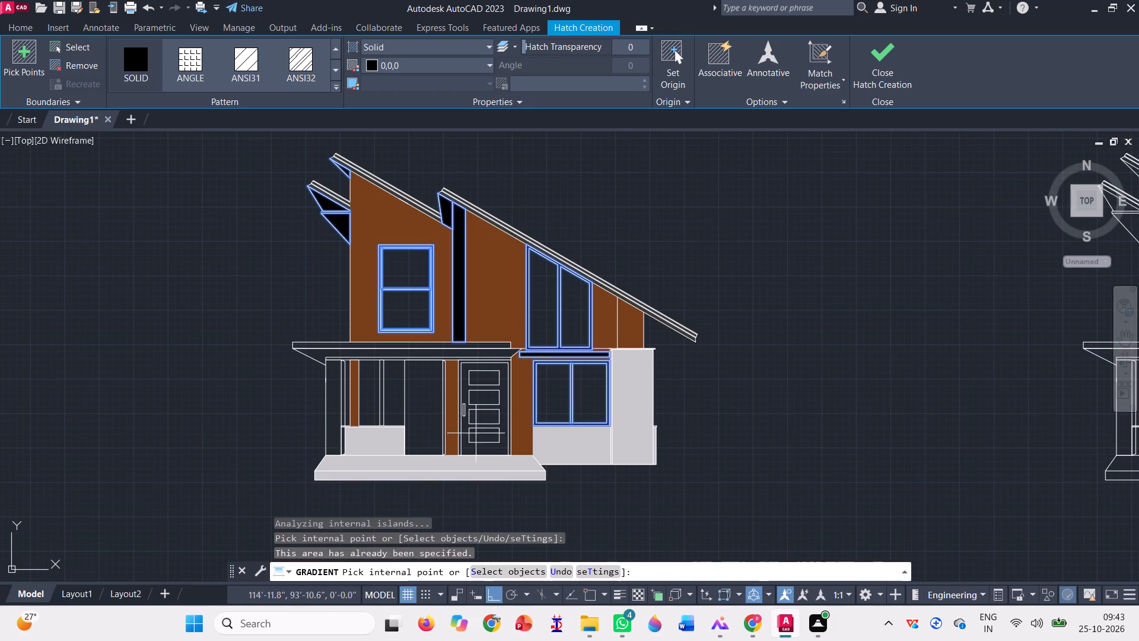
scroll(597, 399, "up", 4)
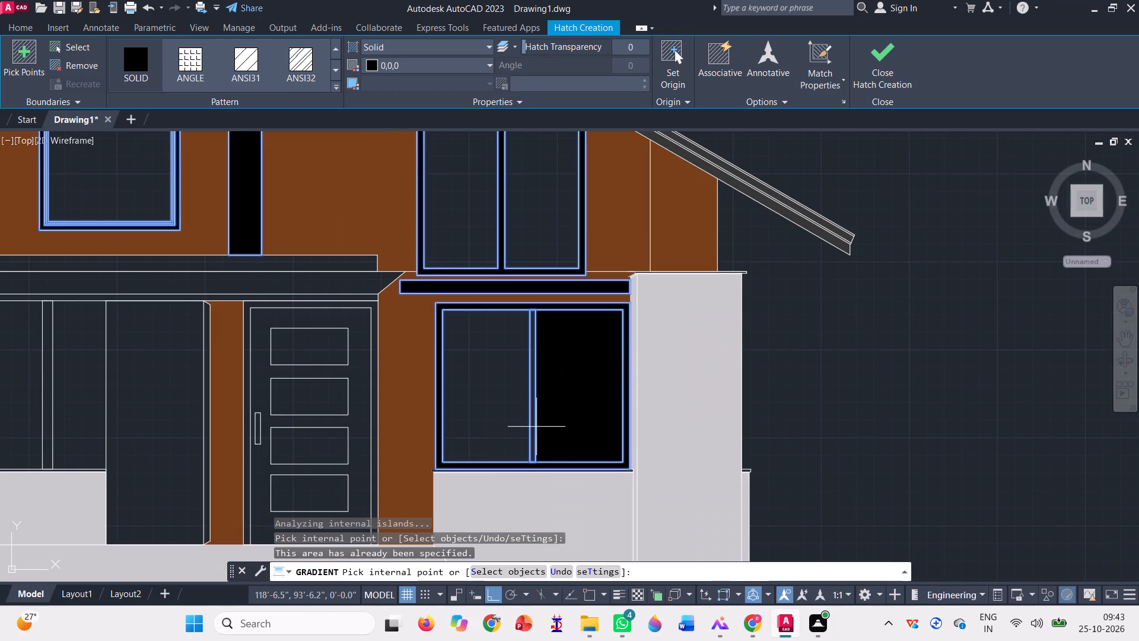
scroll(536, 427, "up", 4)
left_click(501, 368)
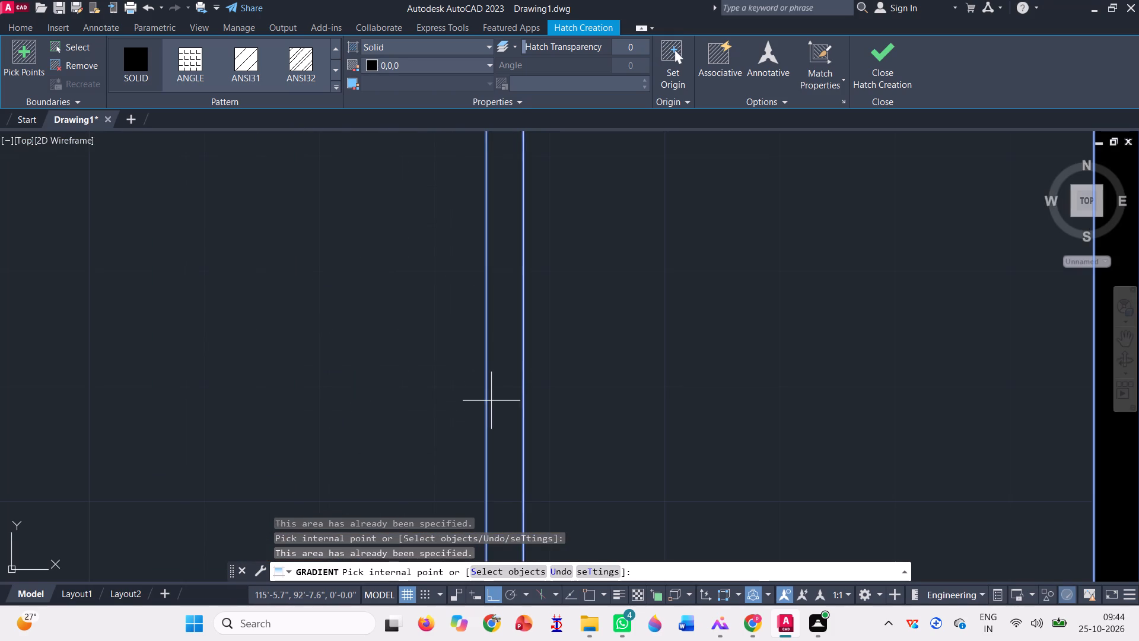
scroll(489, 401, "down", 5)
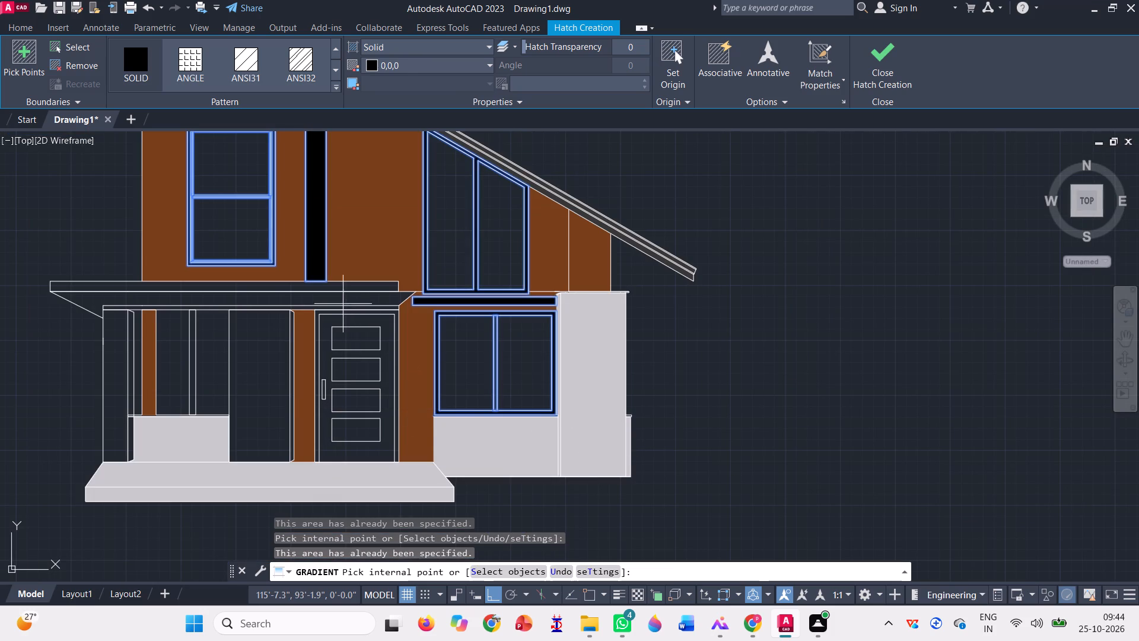
Fill the outer frame around the entrance door with the 0,0,0 solid hatch.
scroll(344, 323, "up", 6)
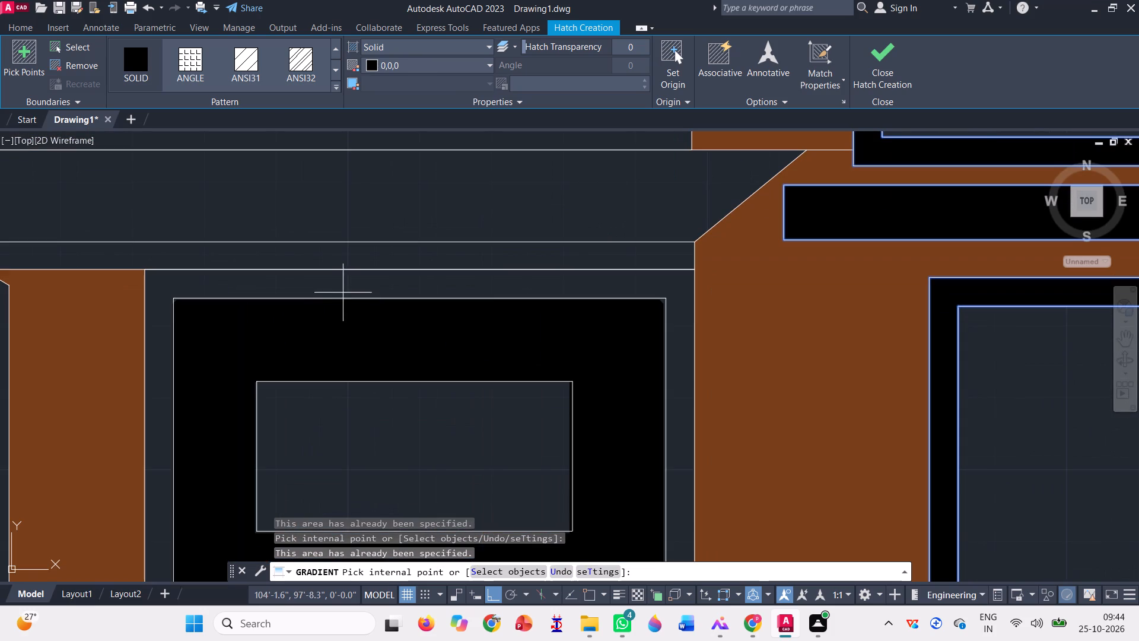
left_click(338, 288)
scroll(610, 402, "down", 2)
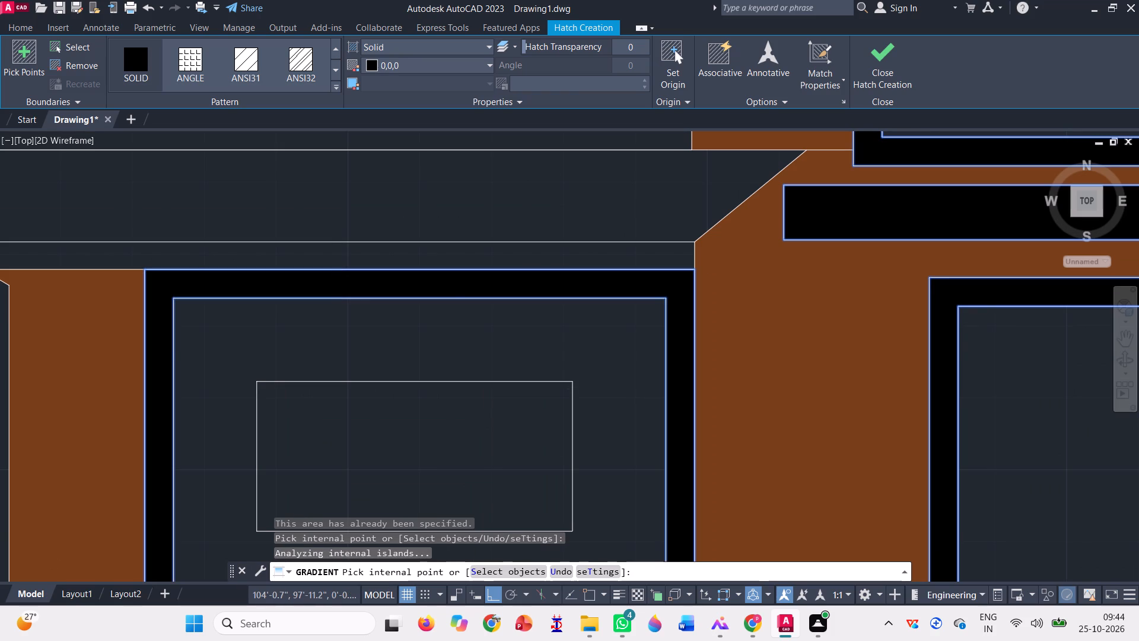
scroll(613, 404, "down", 3)
Fill the porch's left front post and the narrow strip beside it with the 0,0,0 solid hatch.
scroll(450, 441, "up", 2)
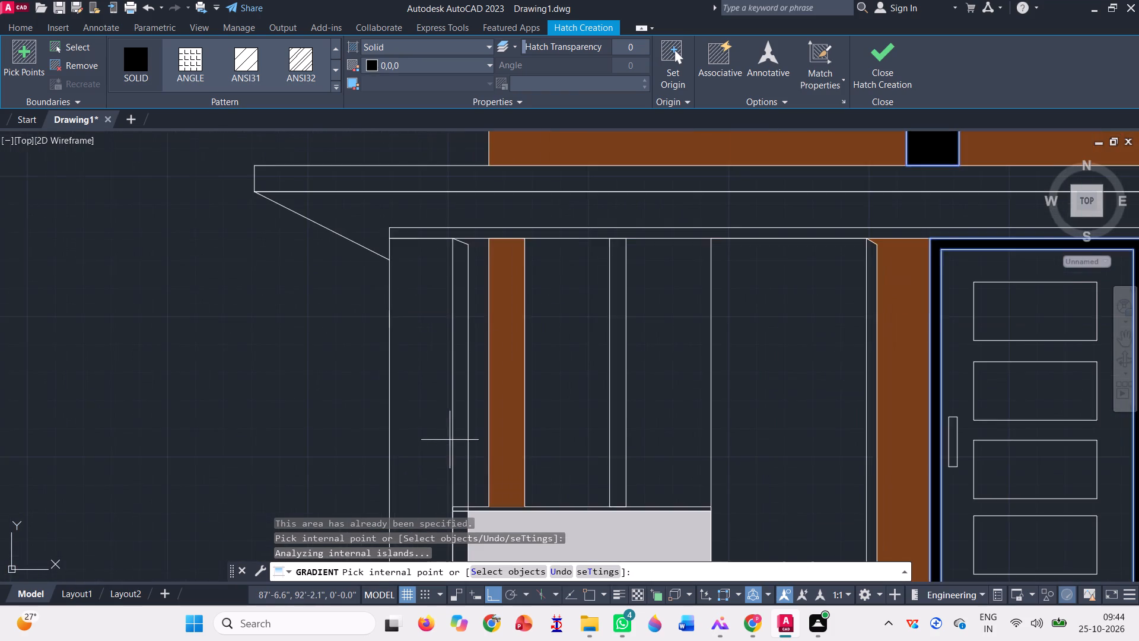
scroll(450, 440, "up", 2)
left_click(390, 357)
left_click(466, 405)
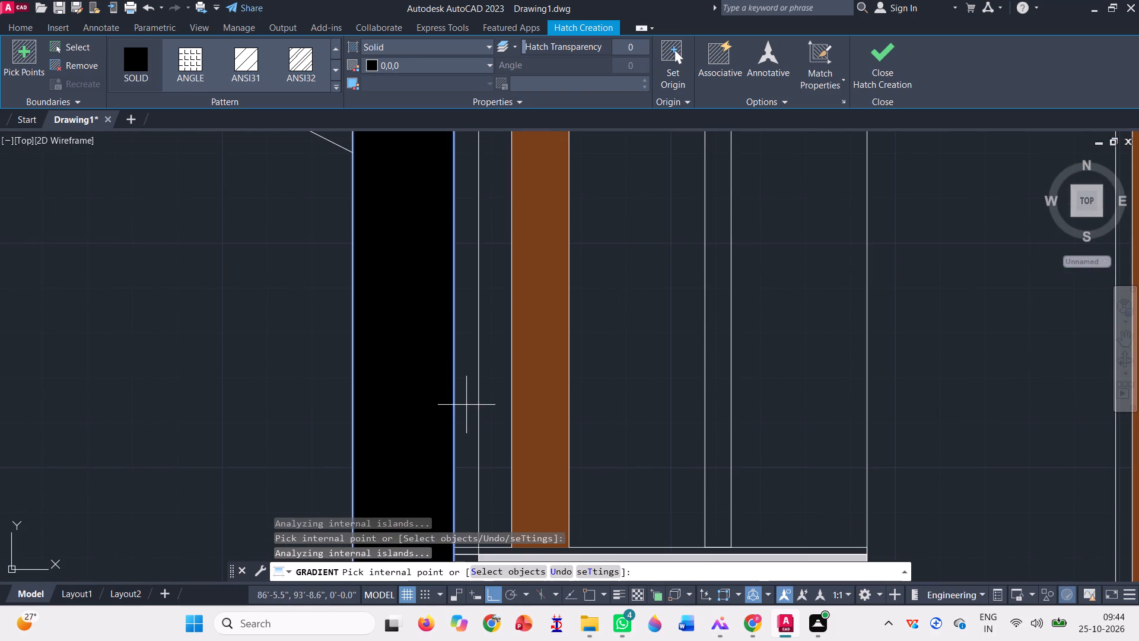
scroll(411, 447, "down", 4)
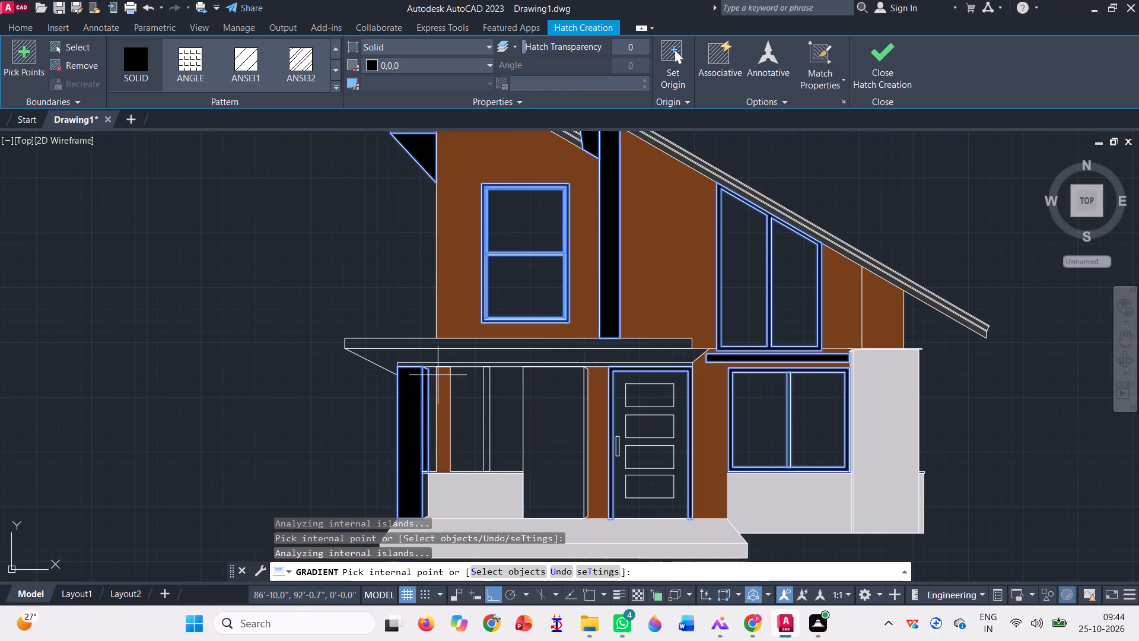
Fill the porch roof's top slab, the thin beam above the posts and the slim vertical bar behind the porch with 0,0,0.
left_click(396, 347)
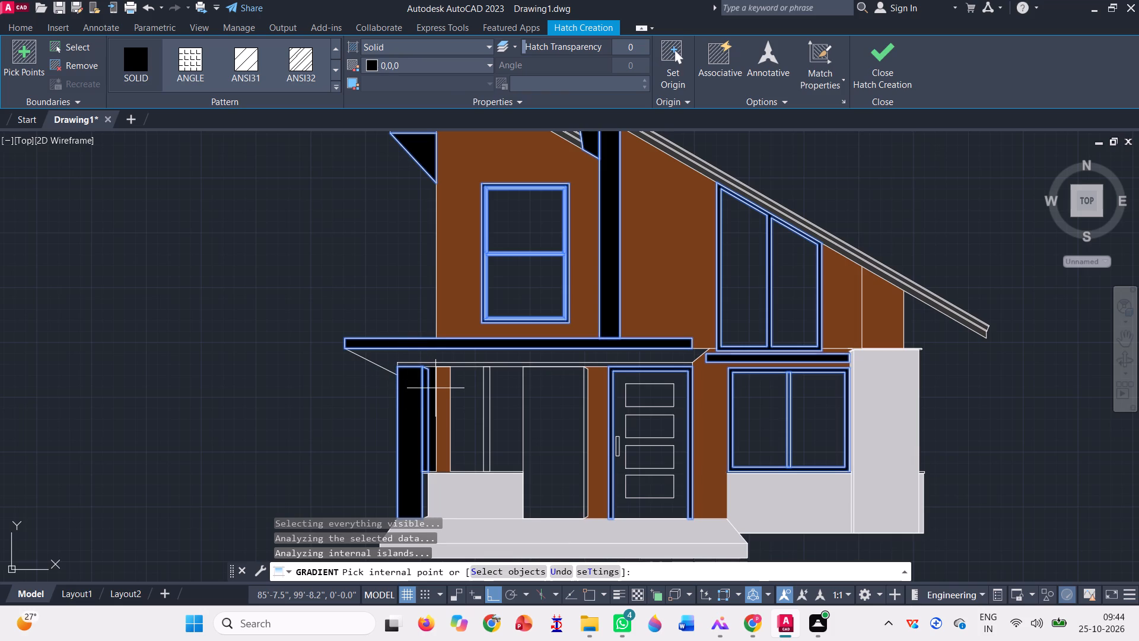
left_click(488, 427)
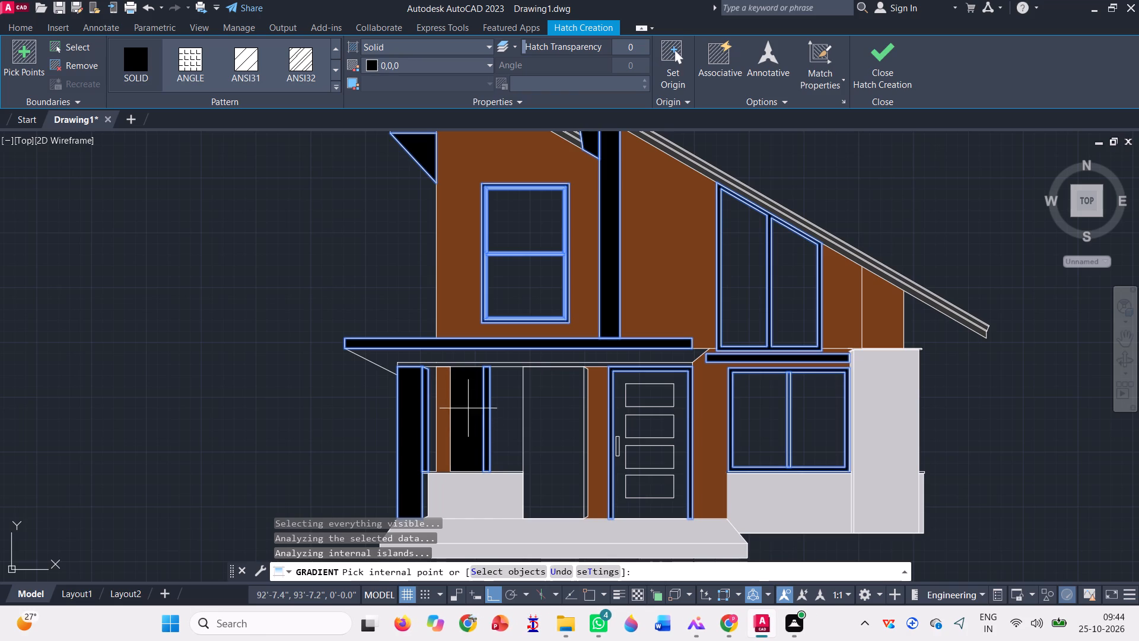
scroll(433, 366, "up", 3)
left_click(433, 366)
scroll(387, 391, "down", 3)
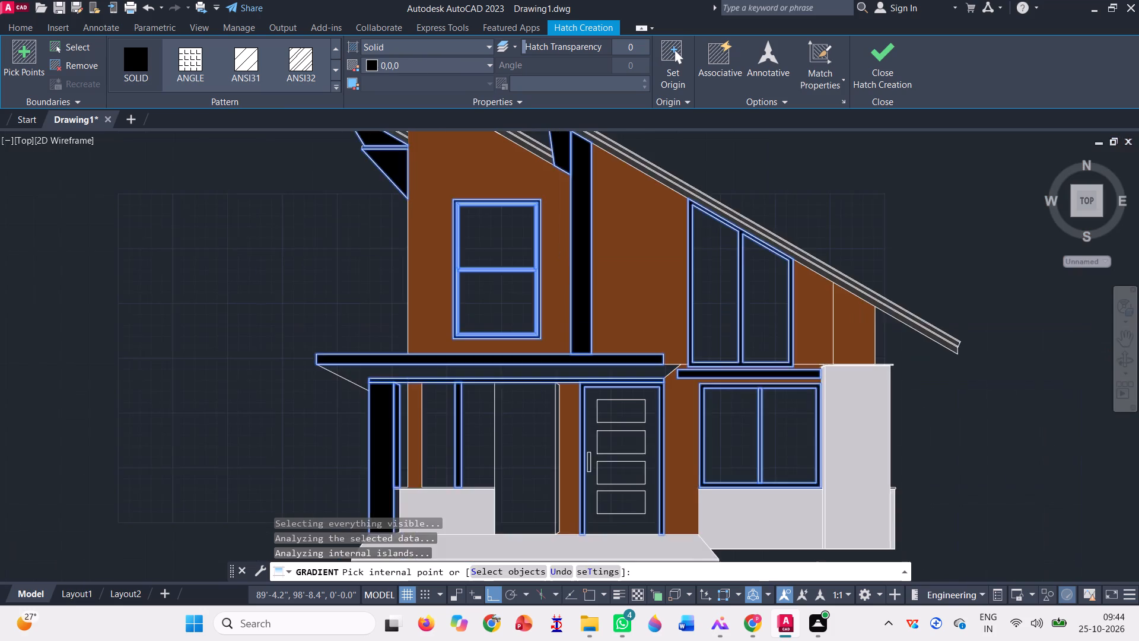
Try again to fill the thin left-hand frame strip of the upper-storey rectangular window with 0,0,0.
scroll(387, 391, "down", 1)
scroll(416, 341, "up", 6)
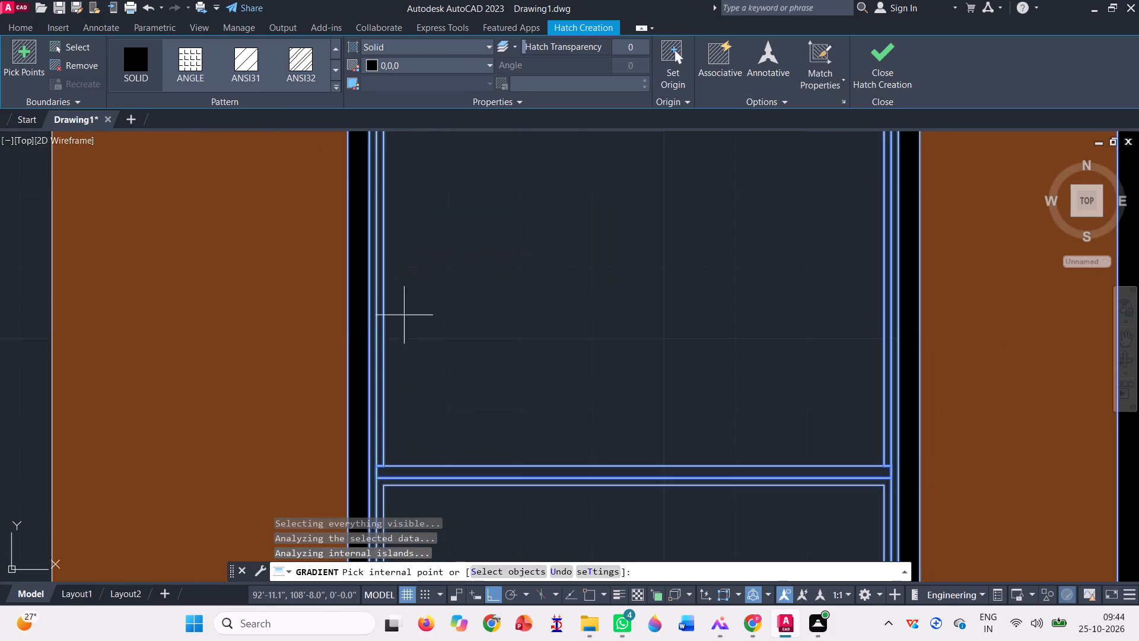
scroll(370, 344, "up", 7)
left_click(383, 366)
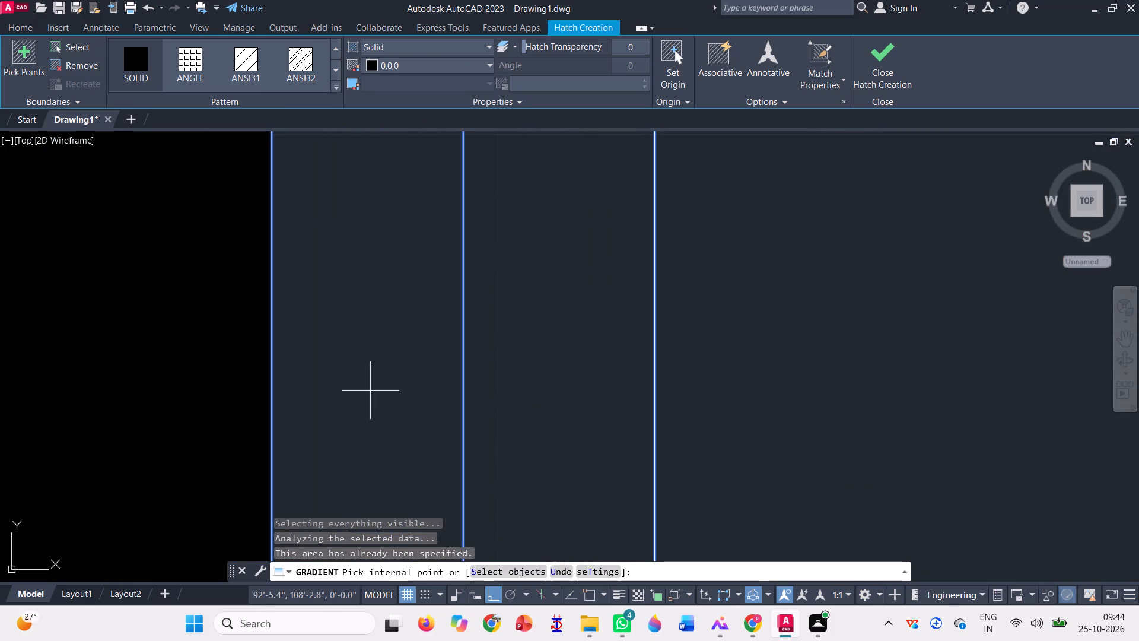
Retry the 0,0,0 fill in the thin left-hand frame strip of the upper-storey rectangular window and finish the hatch.
double_click(370, 391)
scroll(370, 391, "down", 8)
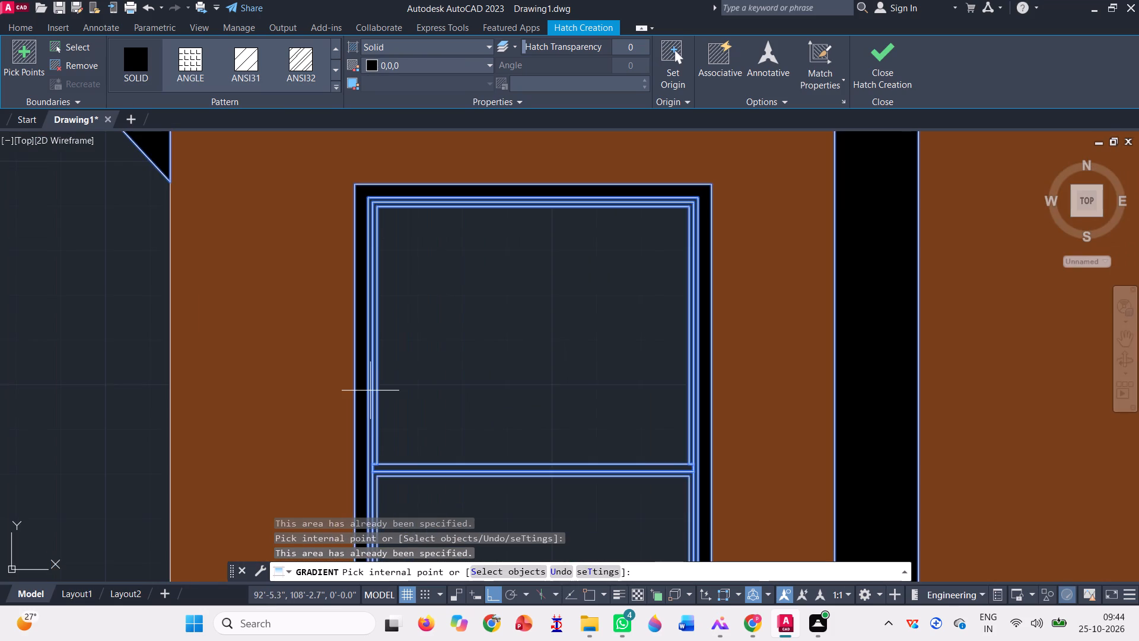
scroll(370, 391, "down", 3)
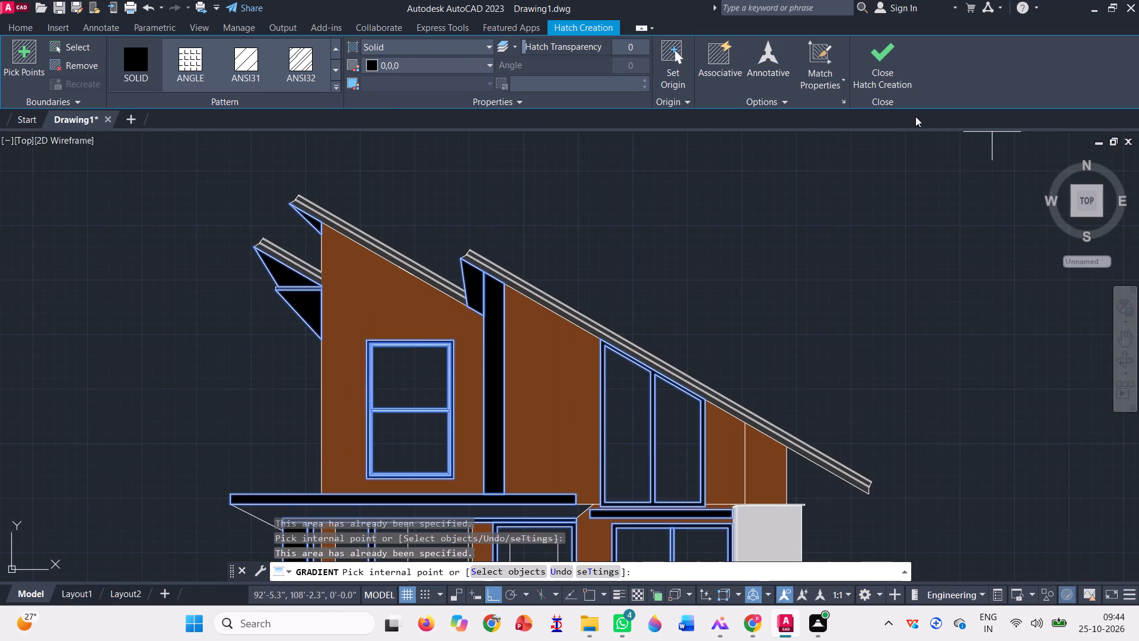
left_click(890, 60)
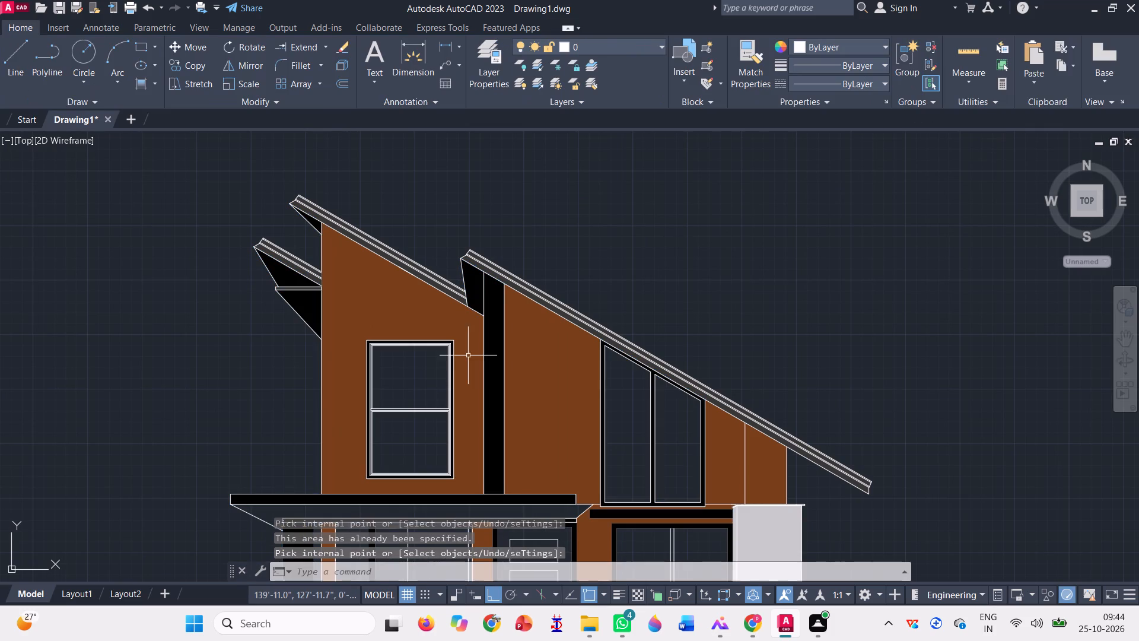
Fill the outermost thin frame strip of the upper-storey rectangular window with the 0,0,0 solid hatch.
scroll(449, 351, "up", 7)
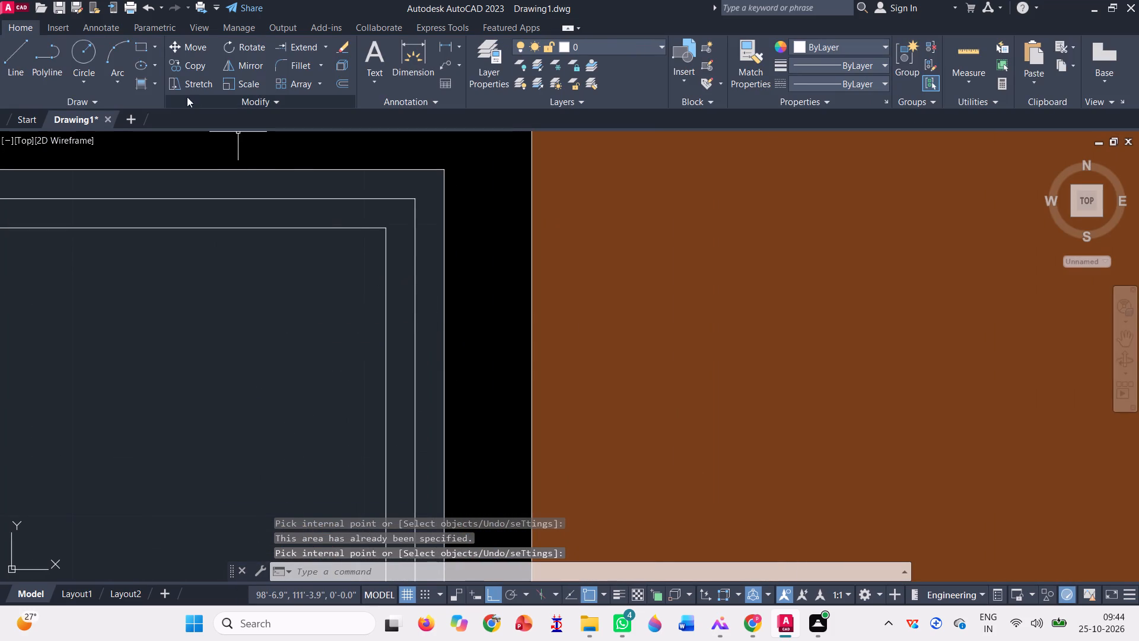
left_click(139, 85)
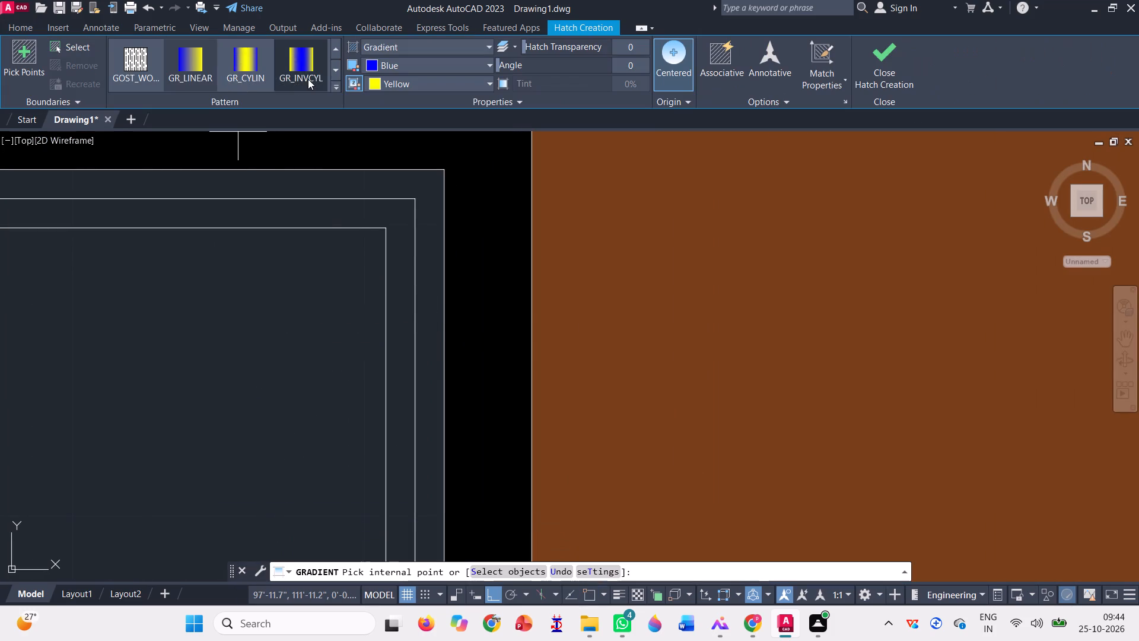
scroll(171, 49, "up", 17)
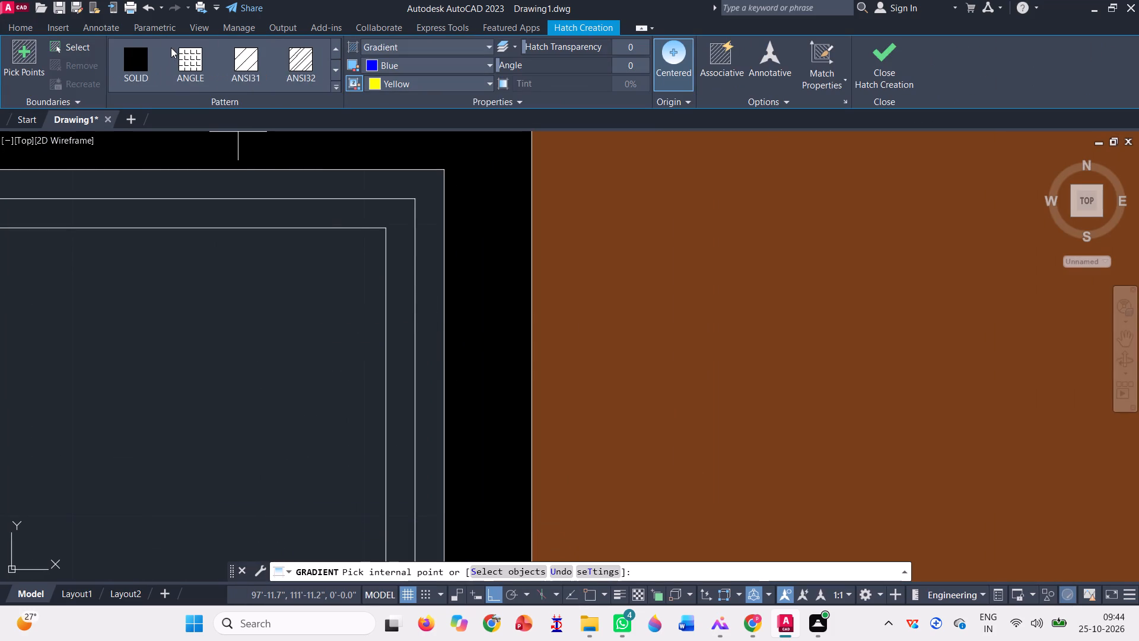
left_click(132, 66)
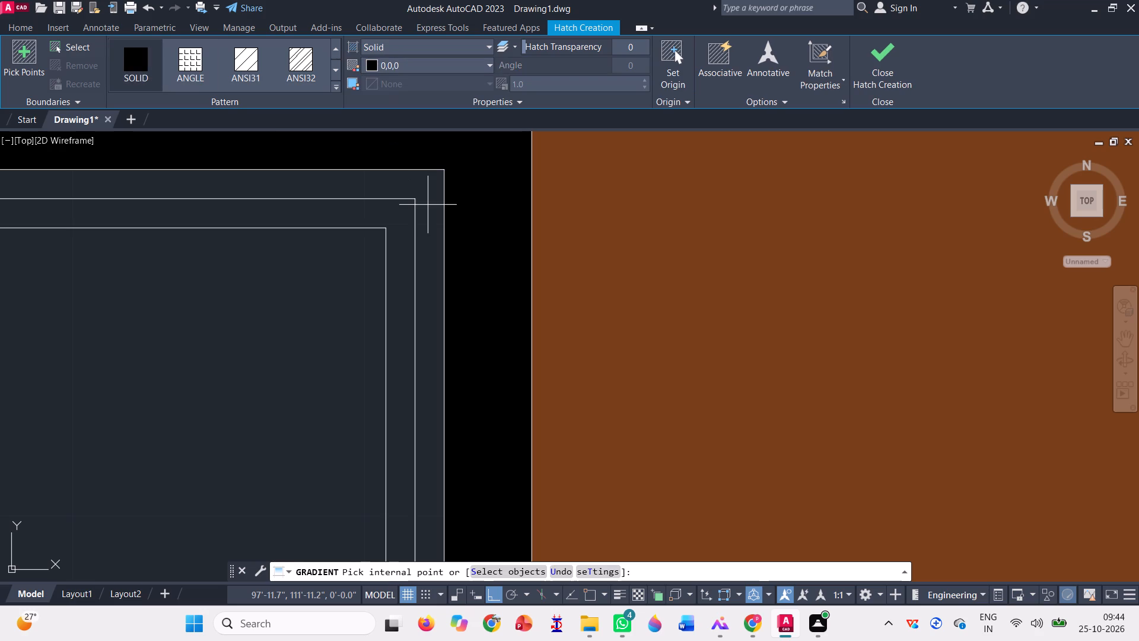
left_click(443, 224)
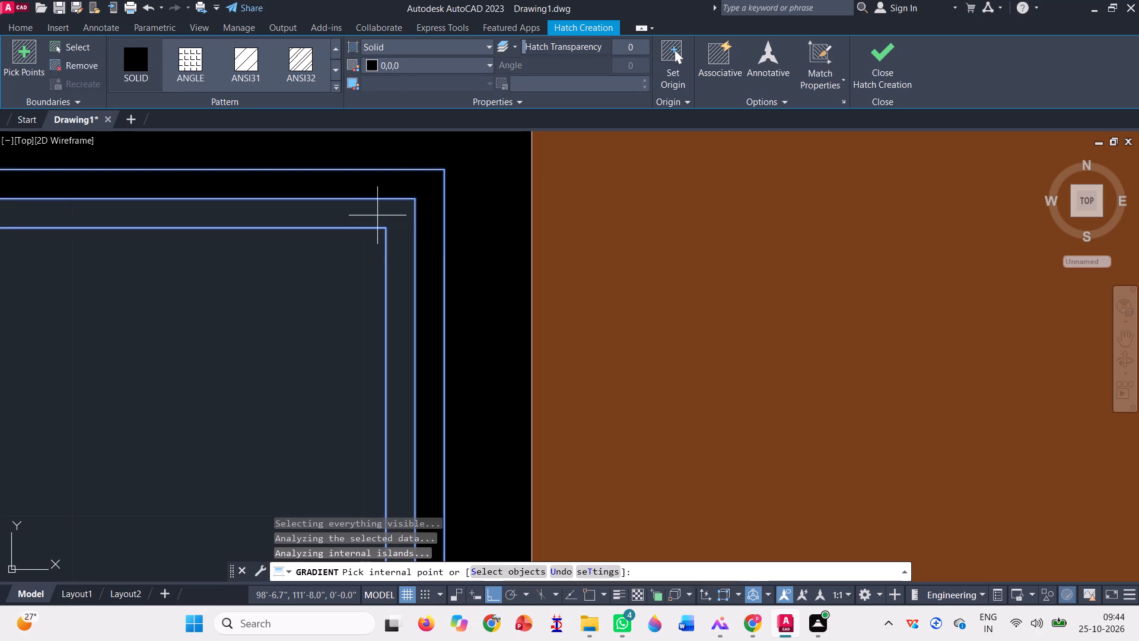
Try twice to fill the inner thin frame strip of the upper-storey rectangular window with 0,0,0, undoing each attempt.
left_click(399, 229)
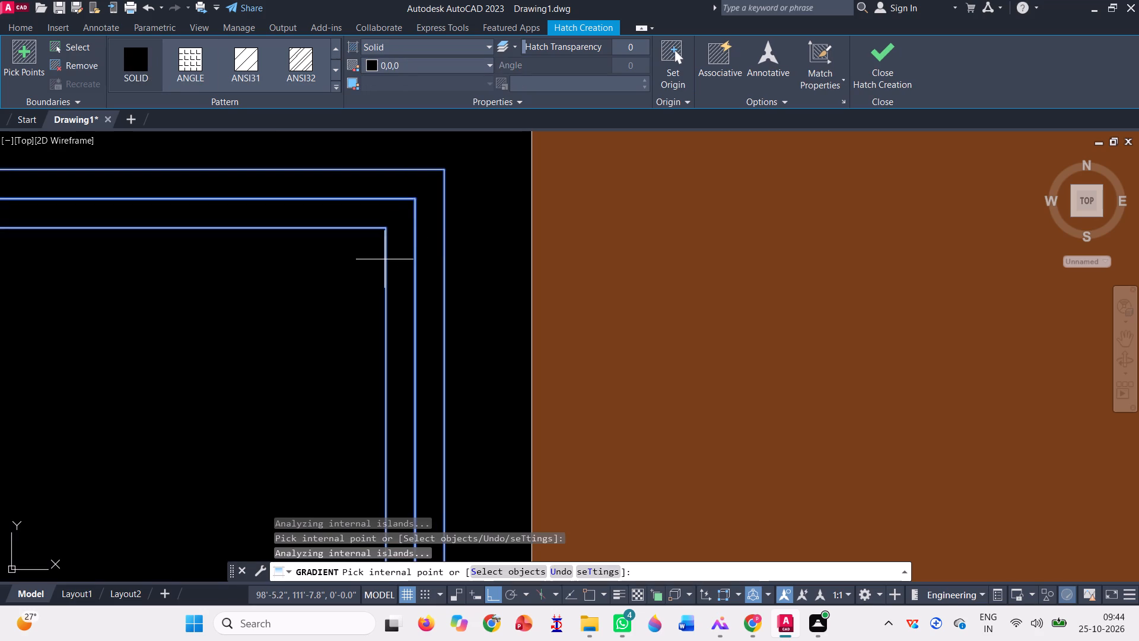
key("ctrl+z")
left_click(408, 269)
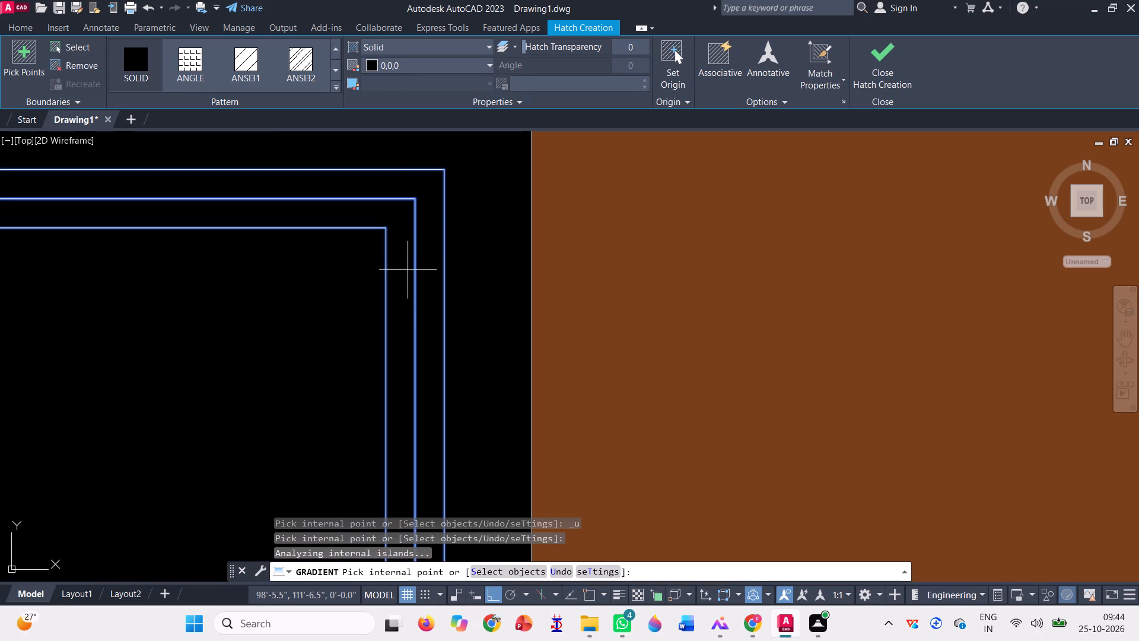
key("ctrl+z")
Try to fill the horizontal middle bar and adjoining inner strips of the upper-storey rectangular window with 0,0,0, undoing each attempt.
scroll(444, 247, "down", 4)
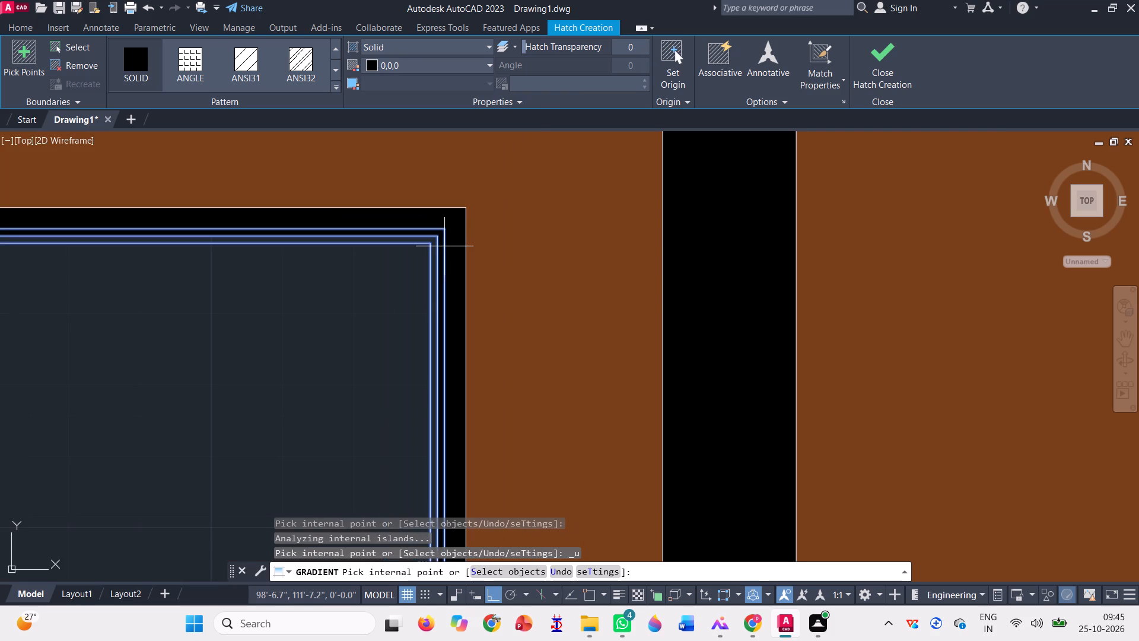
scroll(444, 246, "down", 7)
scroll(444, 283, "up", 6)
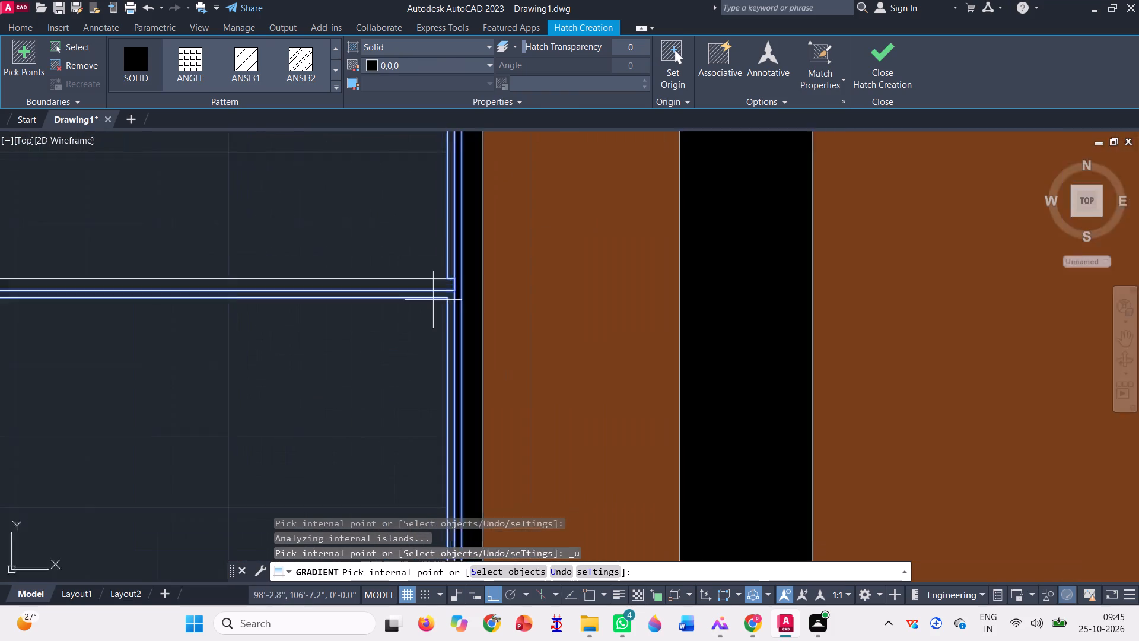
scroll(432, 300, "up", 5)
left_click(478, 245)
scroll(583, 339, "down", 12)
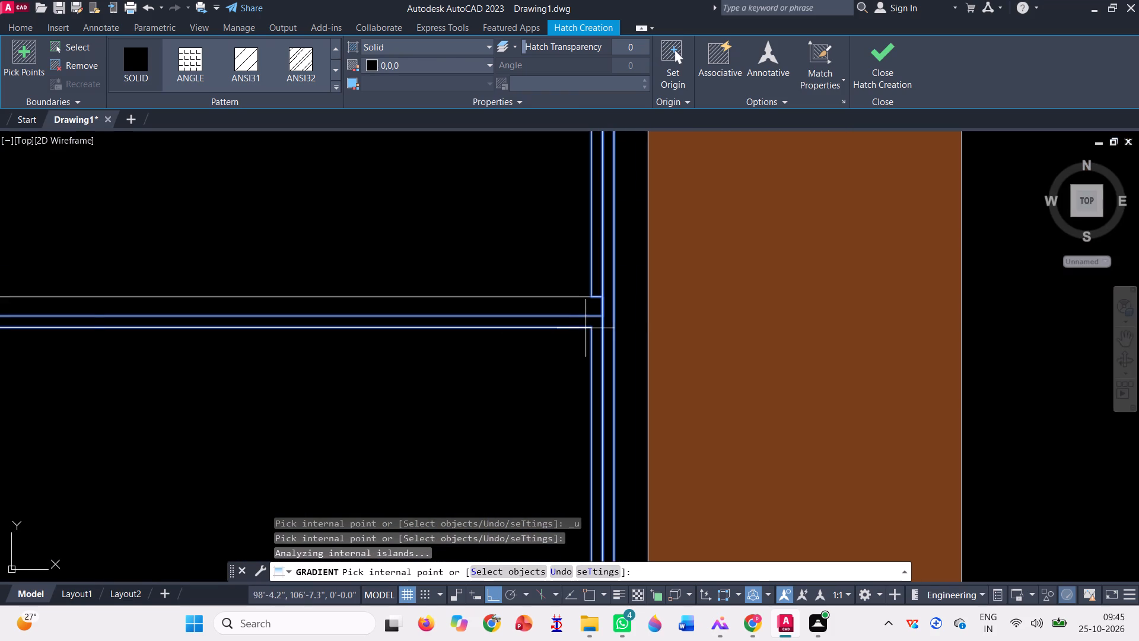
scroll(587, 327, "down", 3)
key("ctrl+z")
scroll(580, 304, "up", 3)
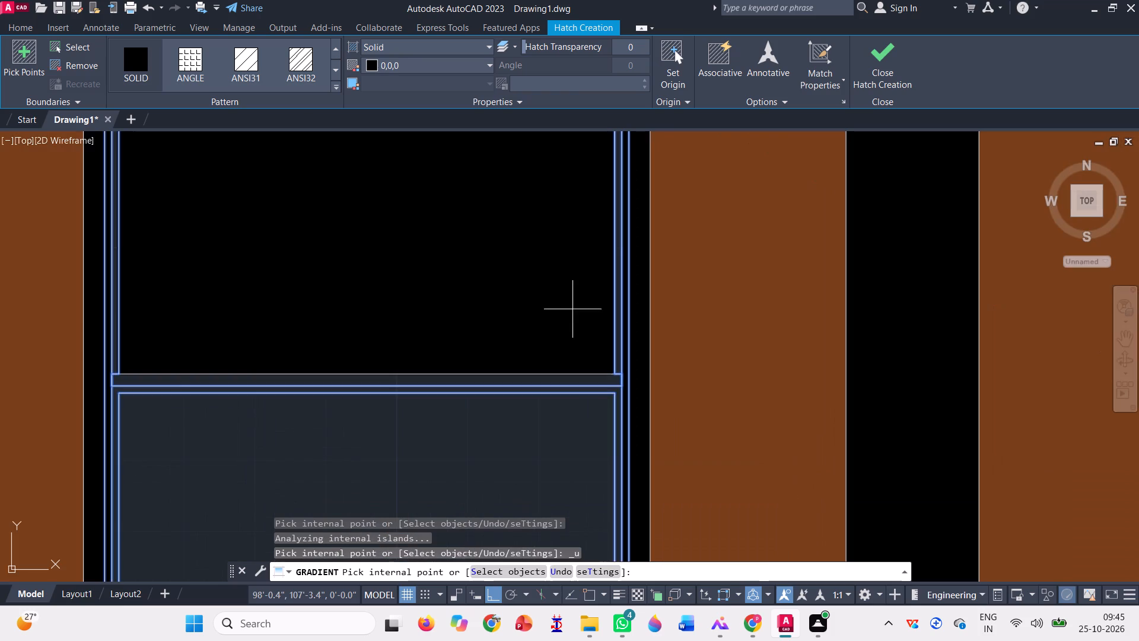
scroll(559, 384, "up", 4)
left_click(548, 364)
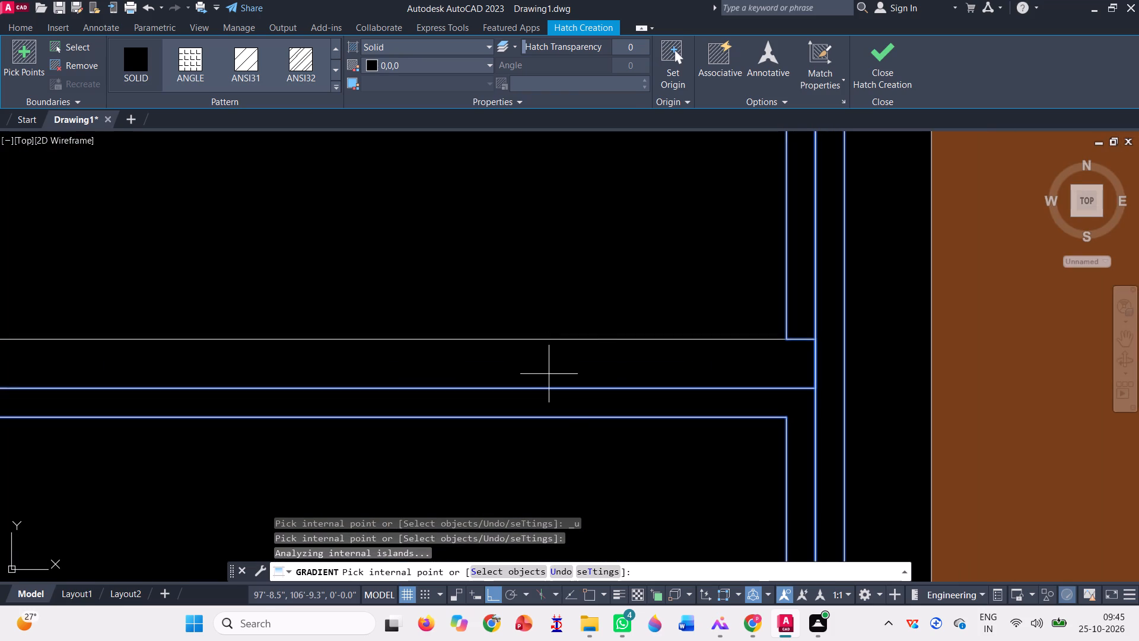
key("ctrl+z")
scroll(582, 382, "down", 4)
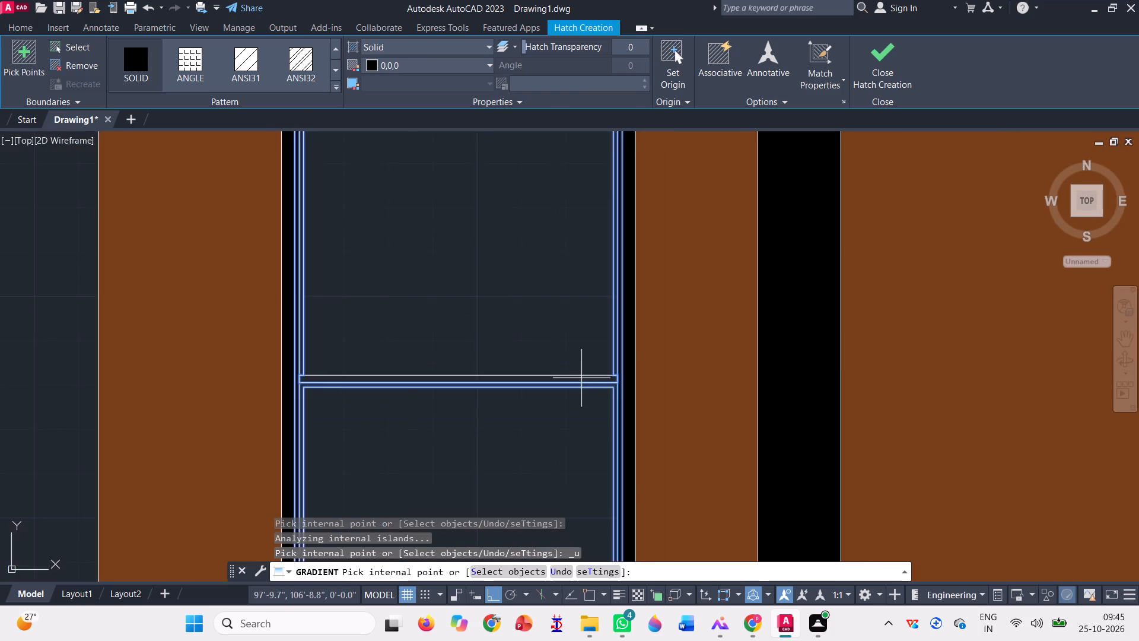
Fill the vertical centre mullion of the ground-floor window beside the entrance door with 0,0,0 and finish the hatch.
scroll(577, 371, "down", 5)
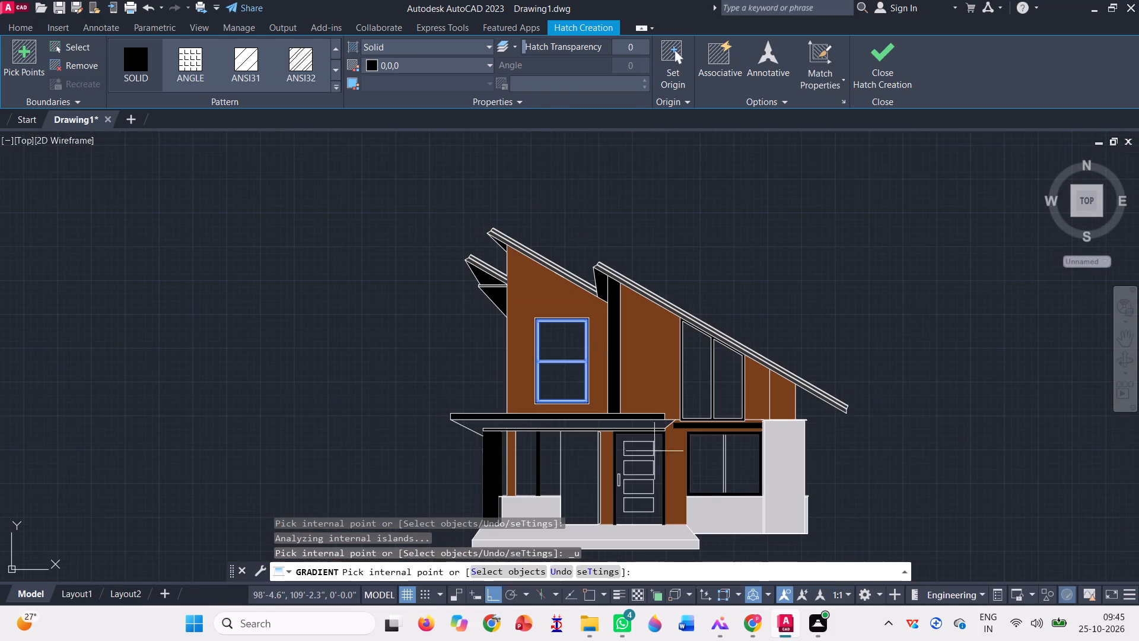
scroll(736, 483, "up", 3)
scroll(690, 429, "up", 3)
left_click(690, 427)
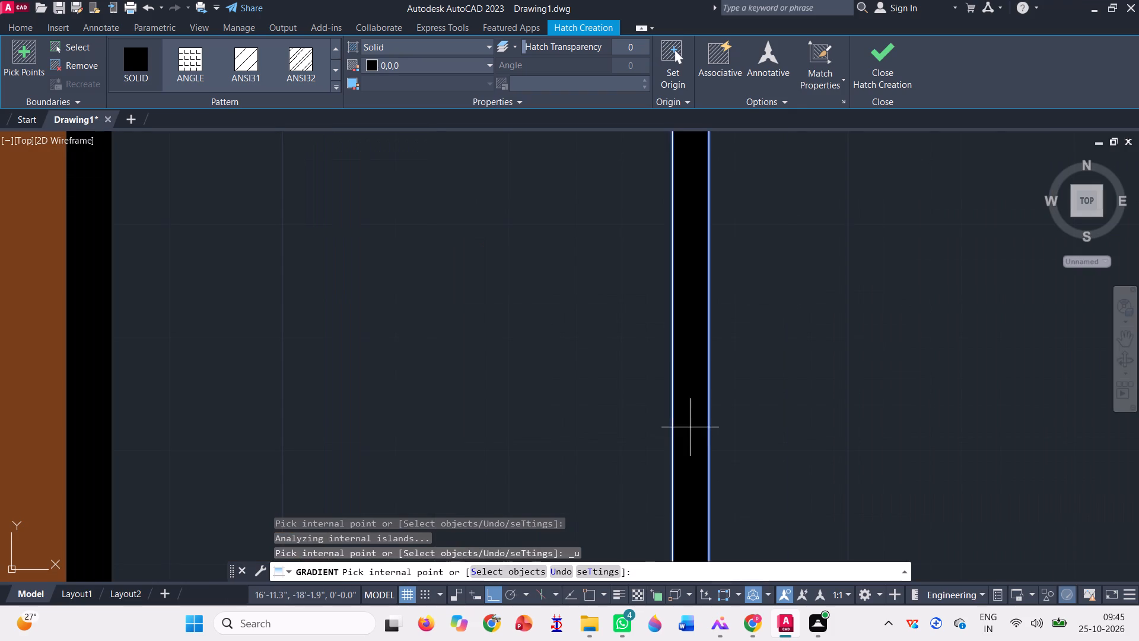
scroll(640, 433, "down", 5)
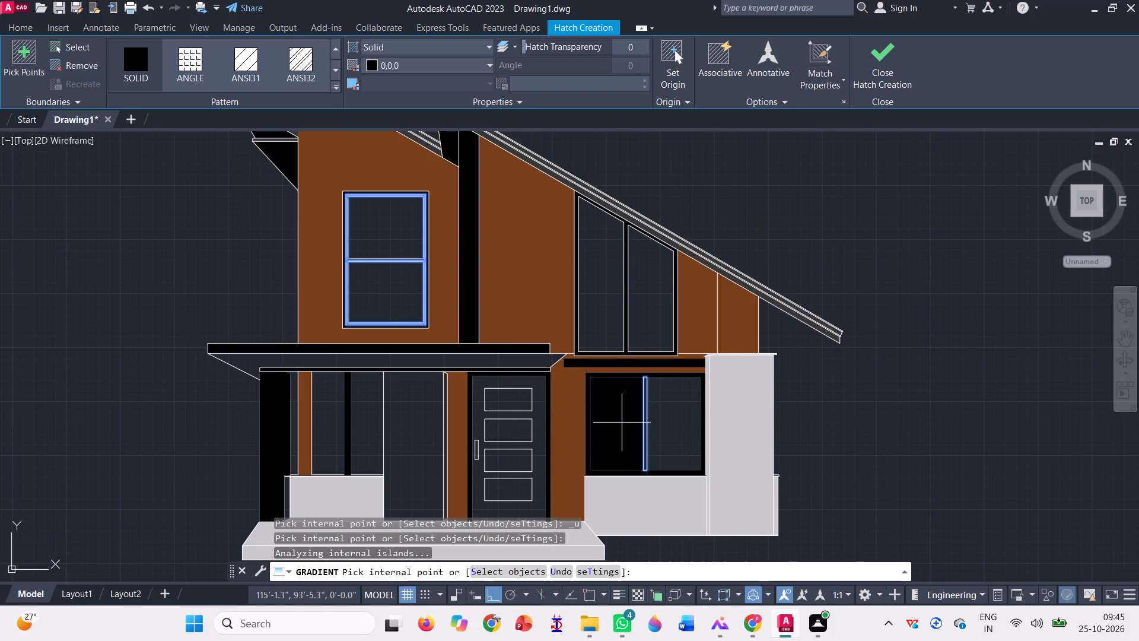
scroll(447, 415, "up", 4)
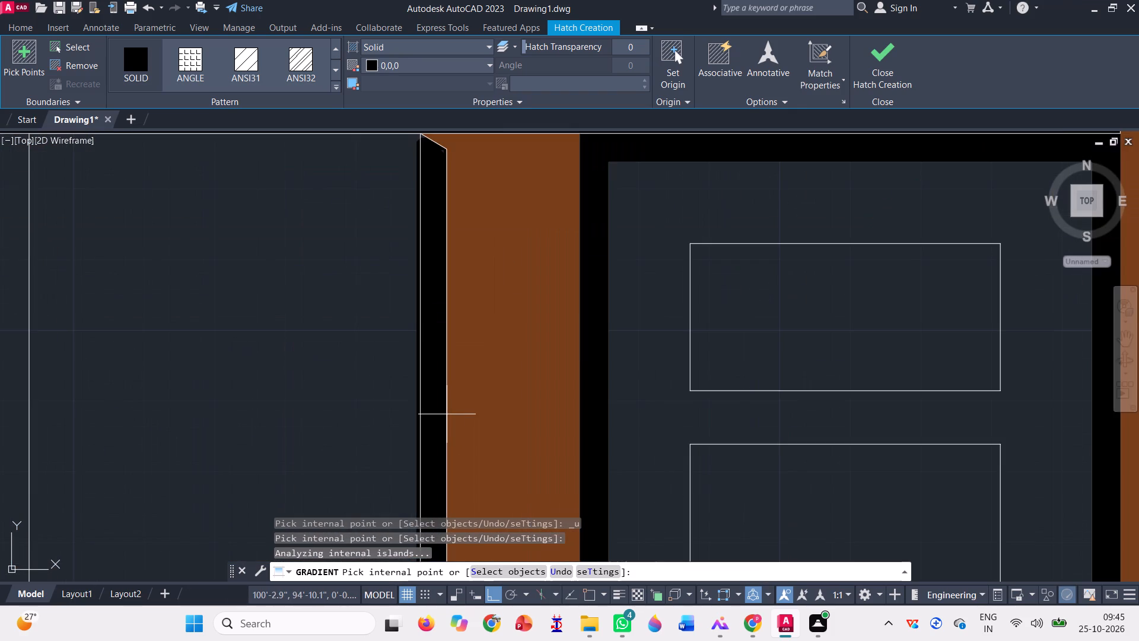
scroll(609, 370, "down", 3)
key("Return")
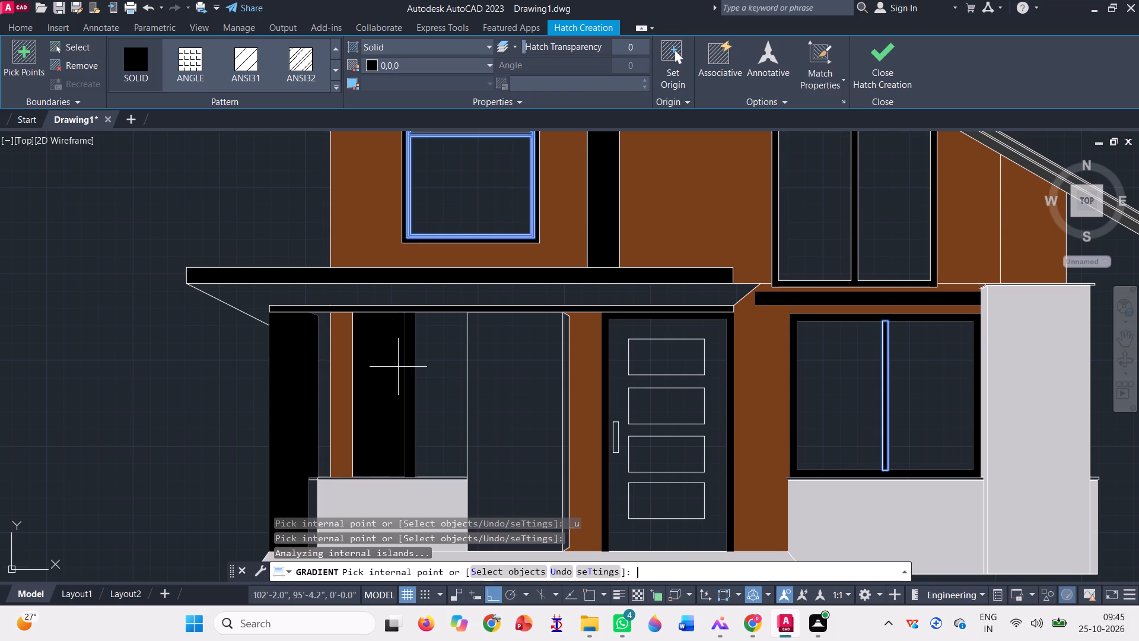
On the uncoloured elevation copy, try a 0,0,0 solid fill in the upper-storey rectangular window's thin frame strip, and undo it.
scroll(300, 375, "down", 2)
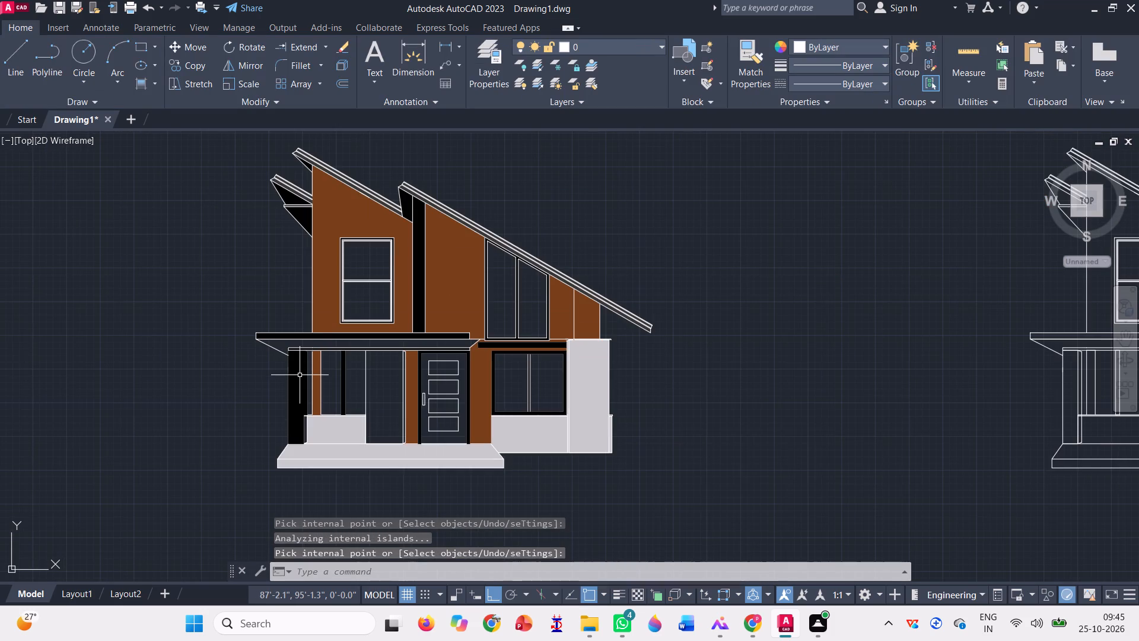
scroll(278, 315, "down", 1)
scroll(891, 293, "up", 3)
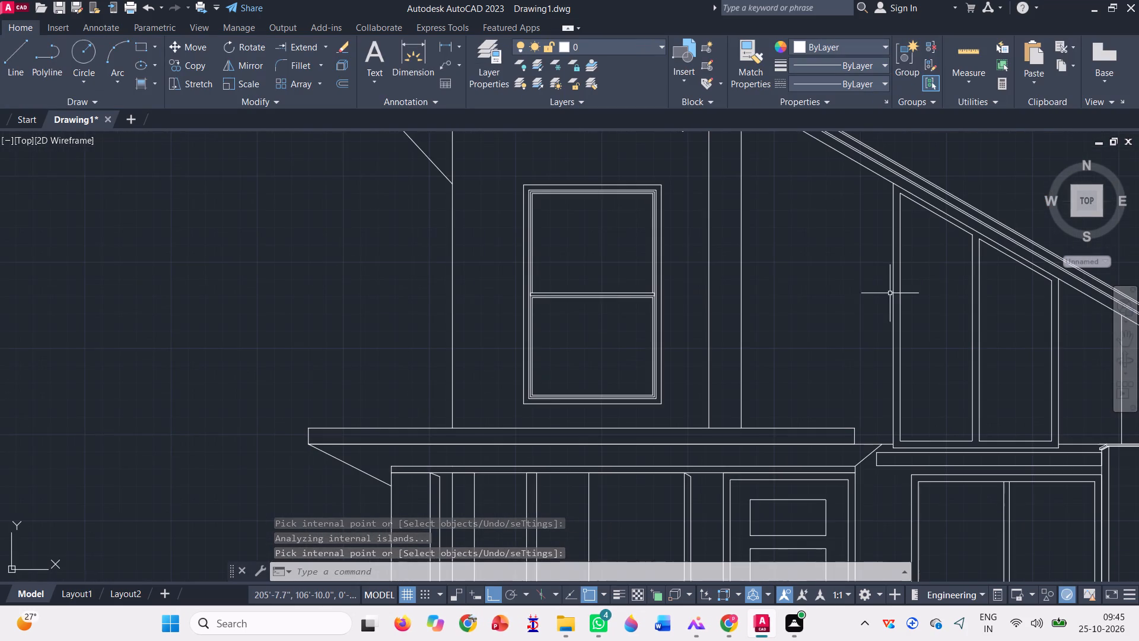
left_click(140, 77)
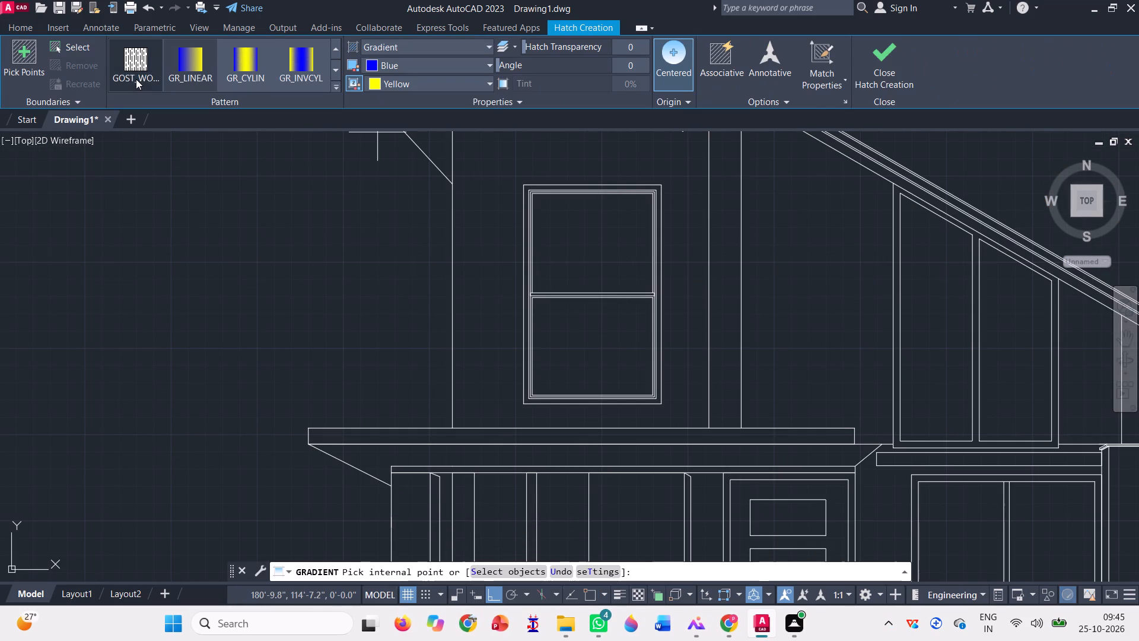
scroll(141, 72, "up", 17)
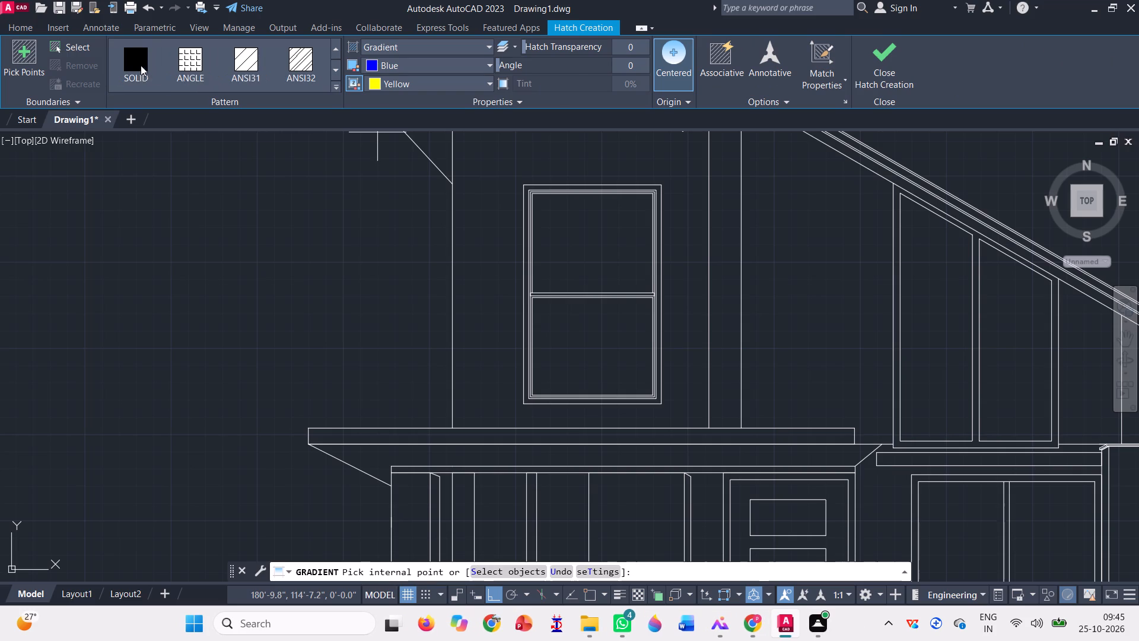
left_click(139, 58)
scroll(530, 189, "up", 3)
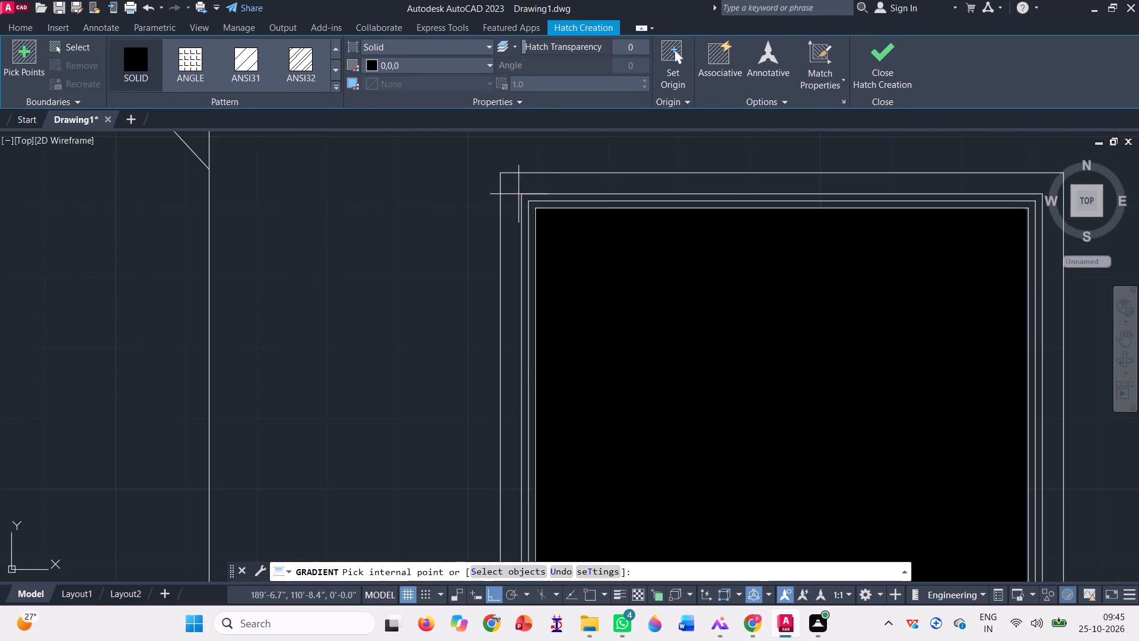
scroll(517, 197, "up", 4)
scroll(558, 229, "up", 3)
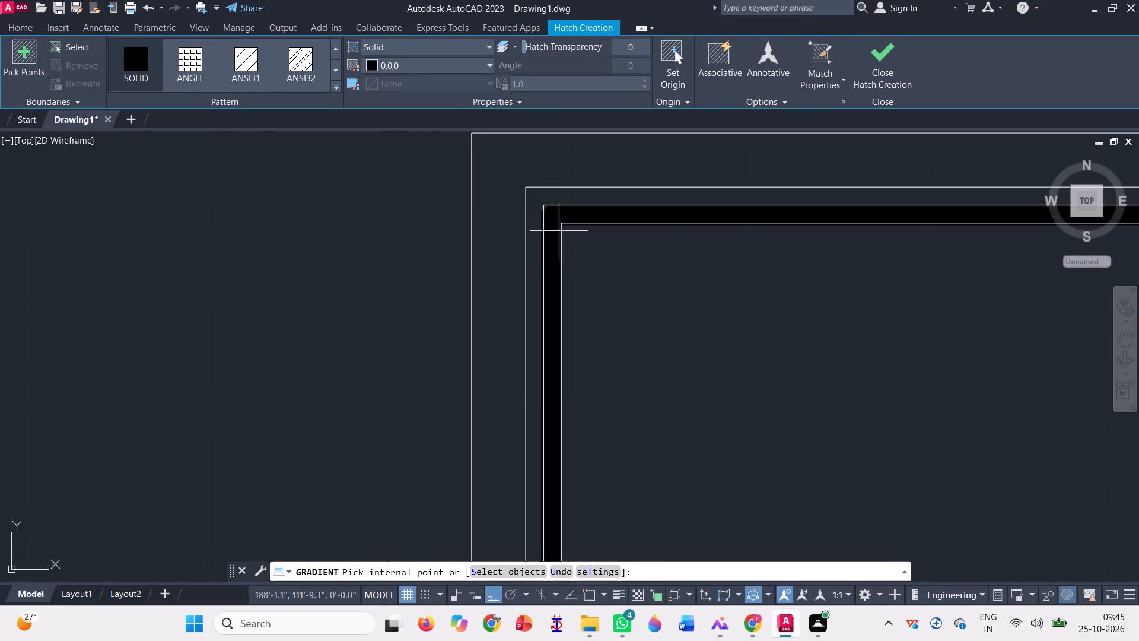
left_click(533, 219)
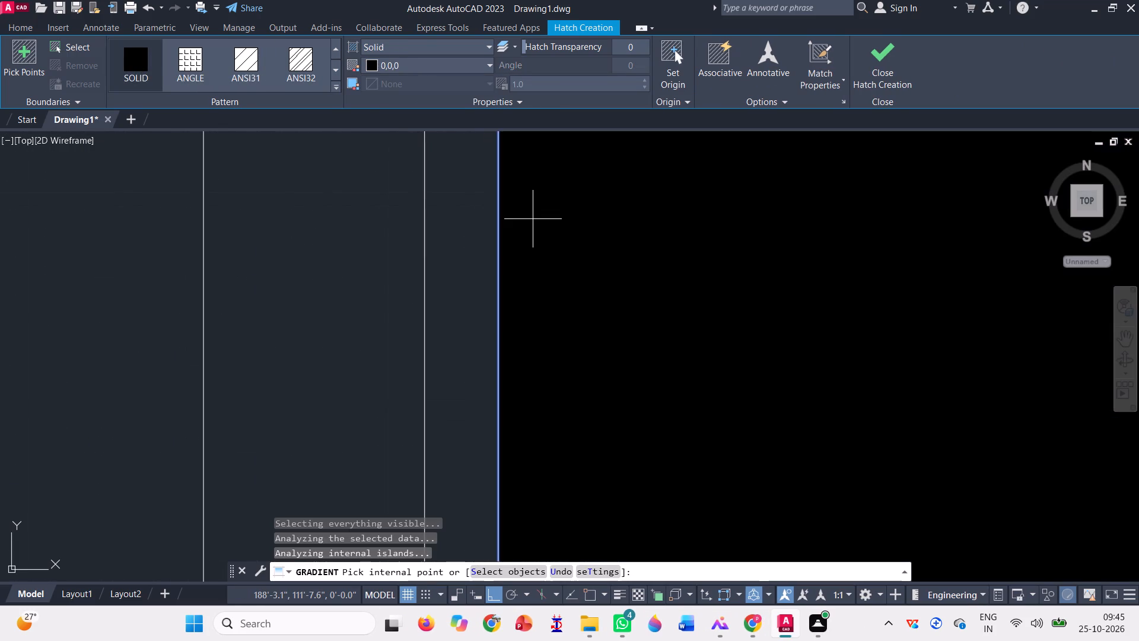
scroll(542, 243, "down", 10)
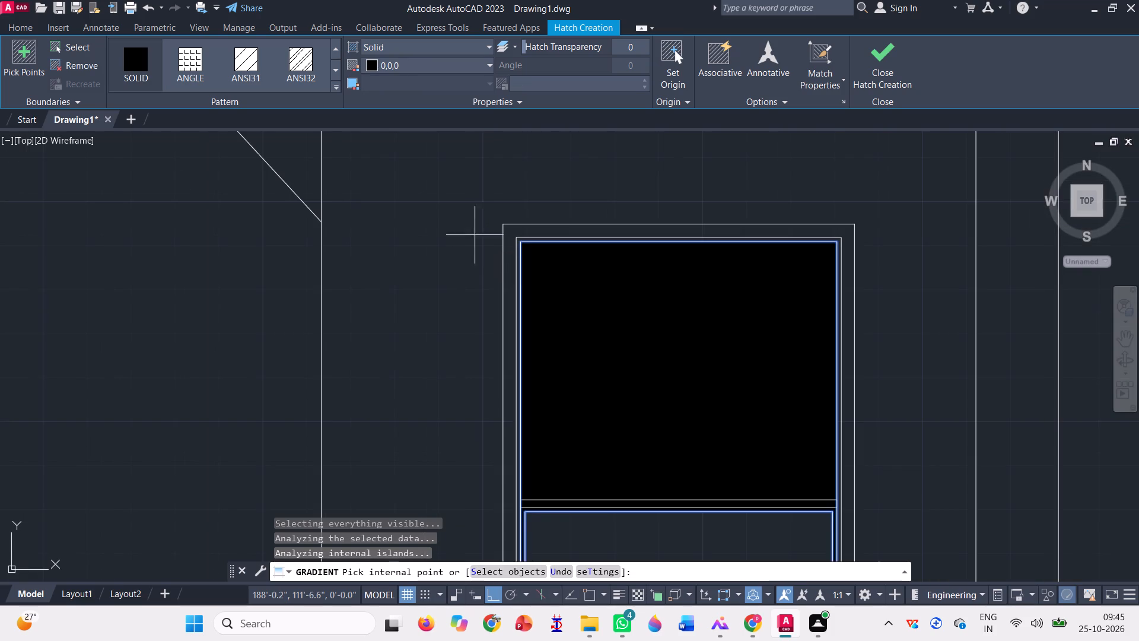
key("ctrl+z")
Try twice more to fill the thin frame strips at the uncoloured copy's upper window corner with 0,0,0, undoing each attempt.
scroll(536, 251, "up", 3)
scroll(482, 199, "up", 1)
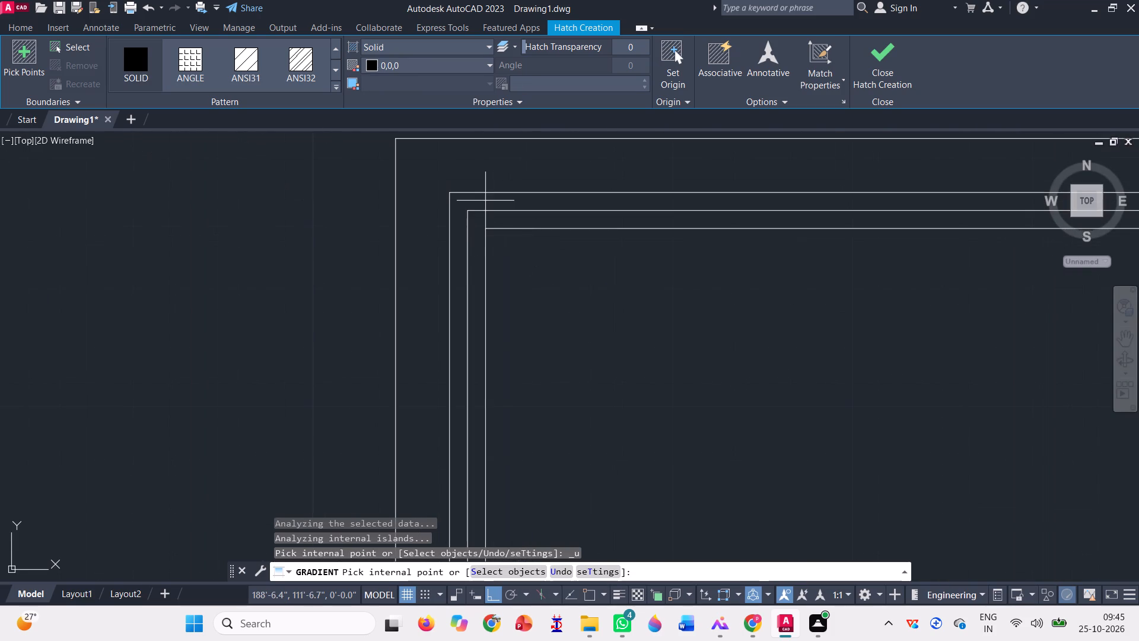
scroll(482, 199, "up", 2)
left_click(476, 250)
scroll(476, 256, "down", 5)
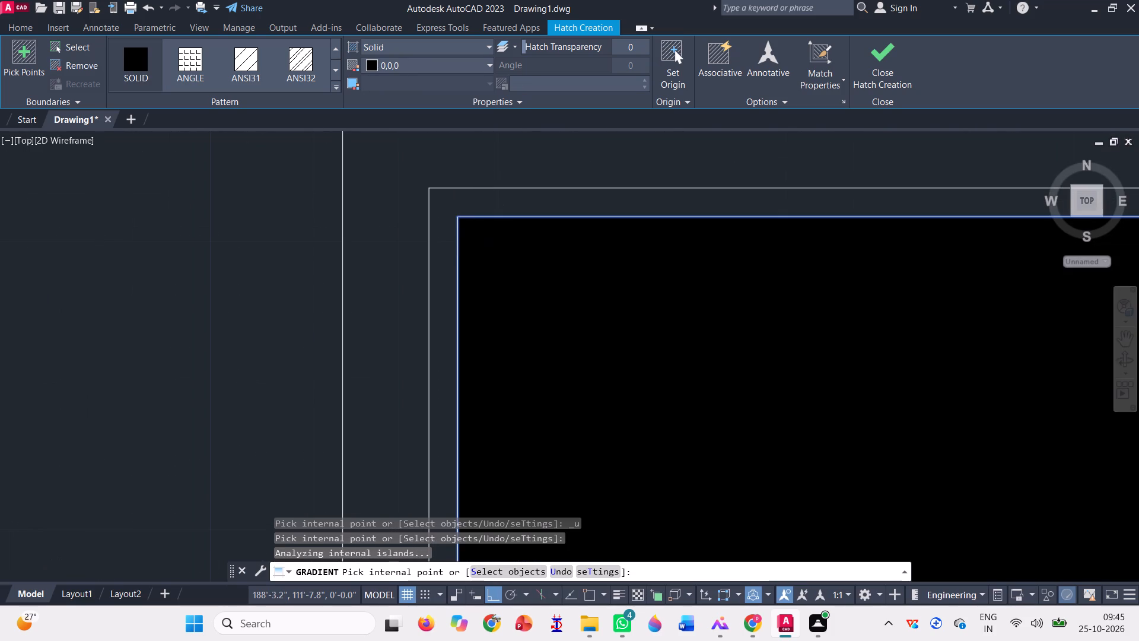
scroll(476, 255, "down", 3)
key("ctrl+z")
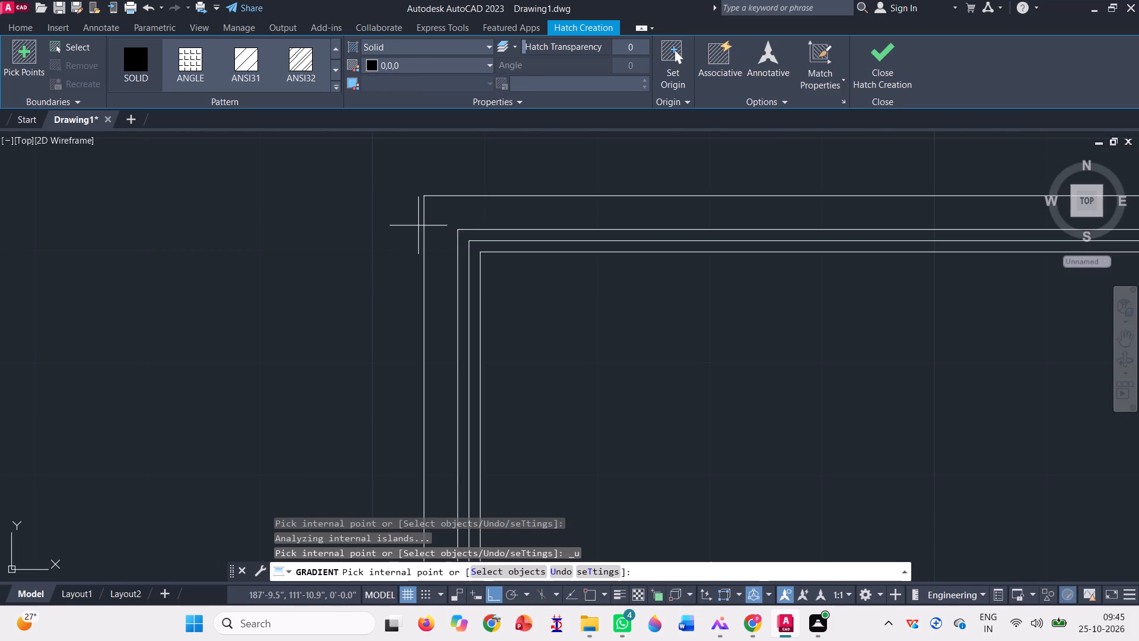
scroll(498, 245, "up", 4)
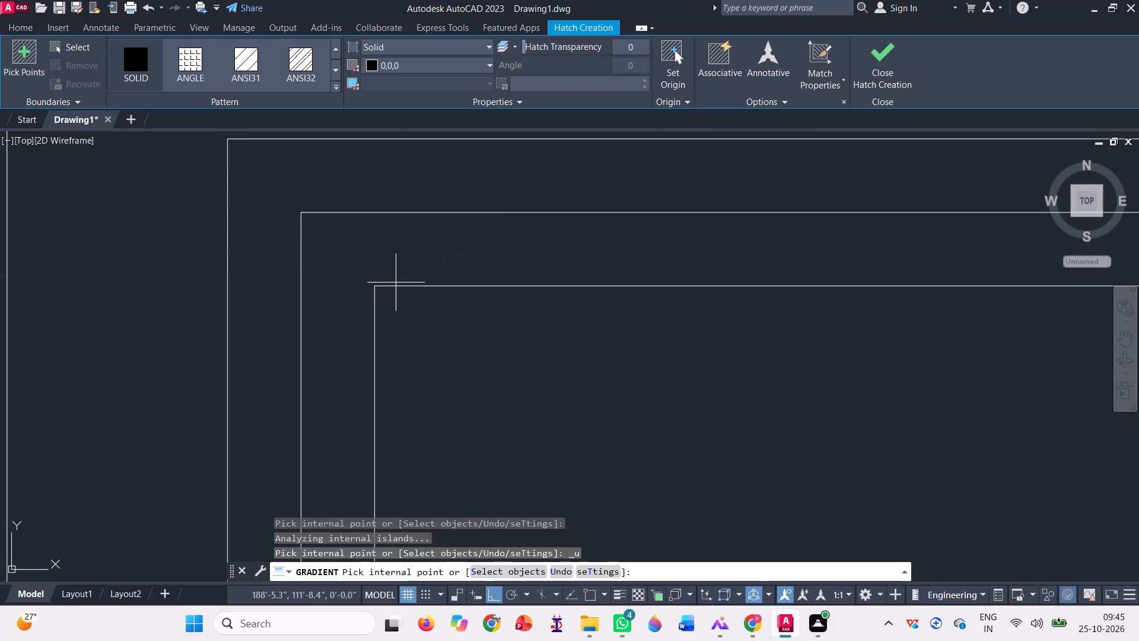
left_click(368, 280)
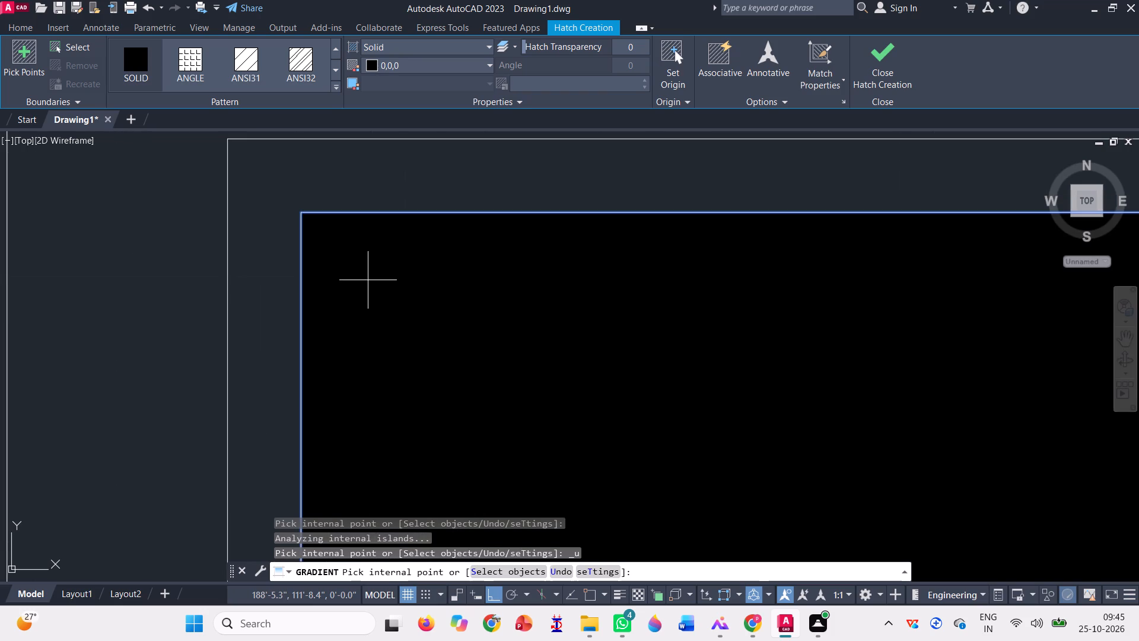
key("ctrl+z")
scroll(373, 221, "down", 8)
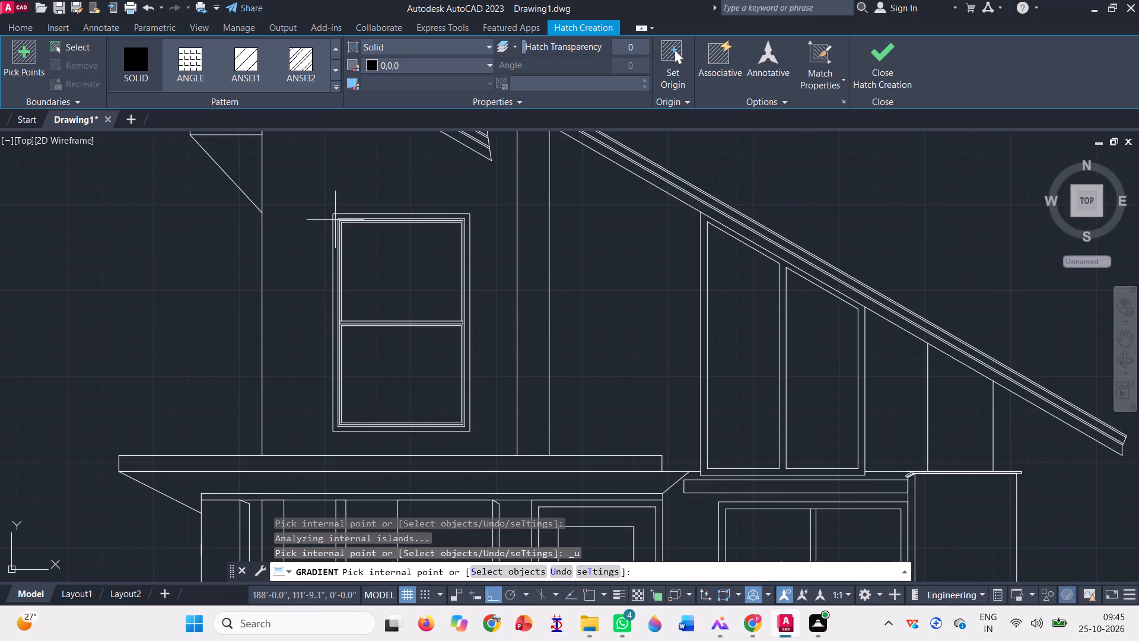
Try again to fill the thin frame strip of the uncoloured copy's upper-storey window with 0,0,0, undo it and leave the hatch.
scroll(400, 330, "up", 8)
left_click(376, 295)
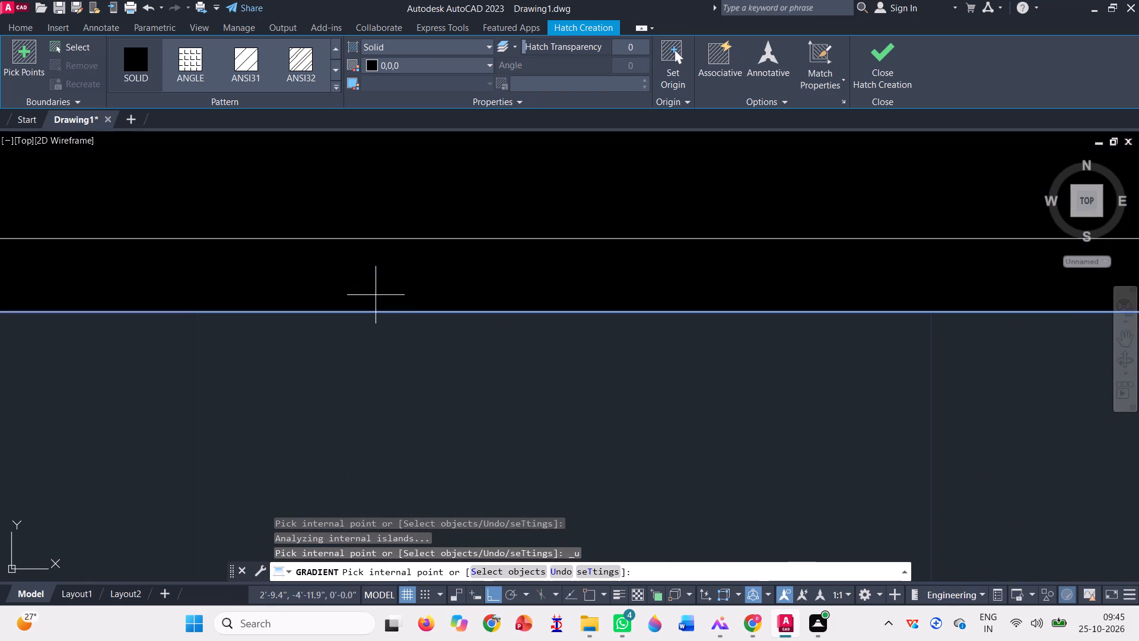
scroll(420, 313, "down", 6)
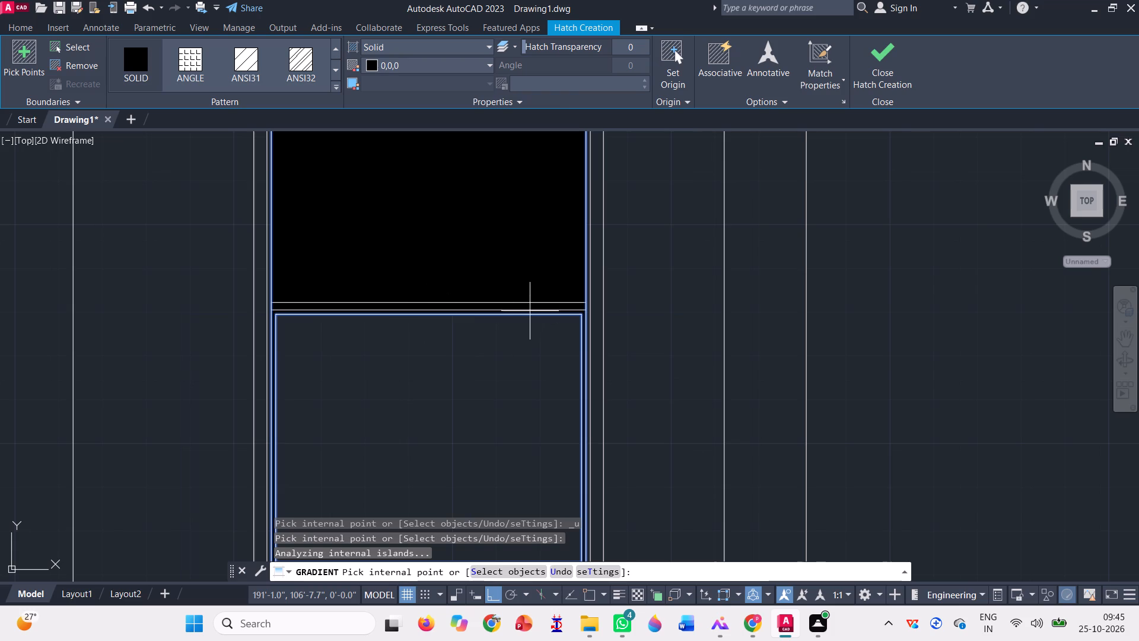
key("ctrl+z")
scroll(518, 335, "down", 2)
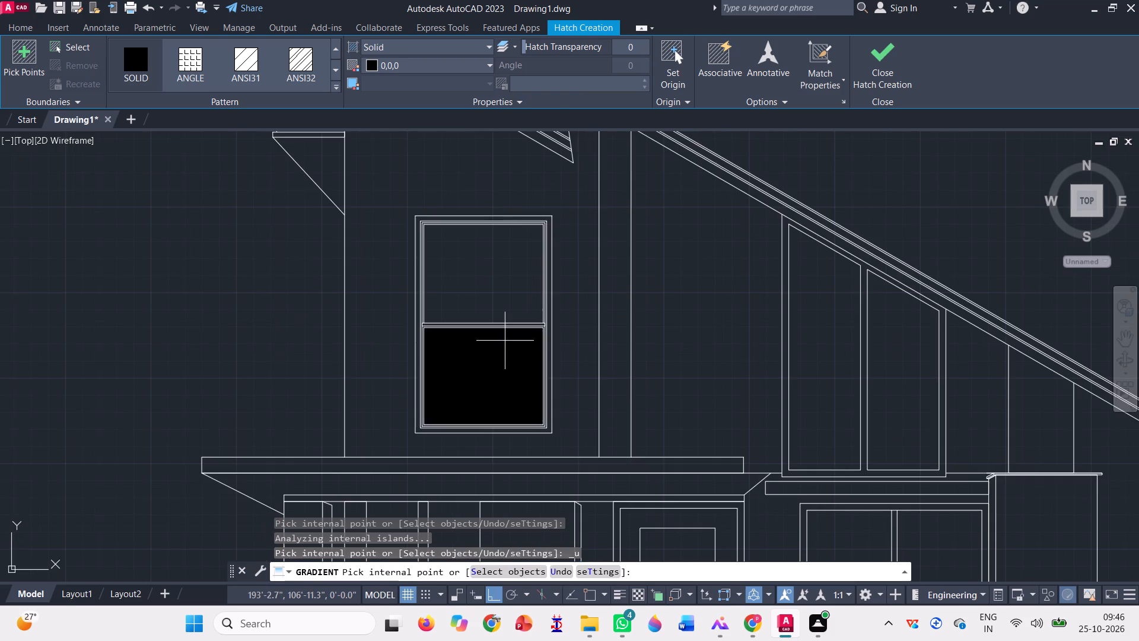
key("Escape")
Join all the linework of the uncoloured copy's upper-storey rectangular window.
left_click(569, 448)
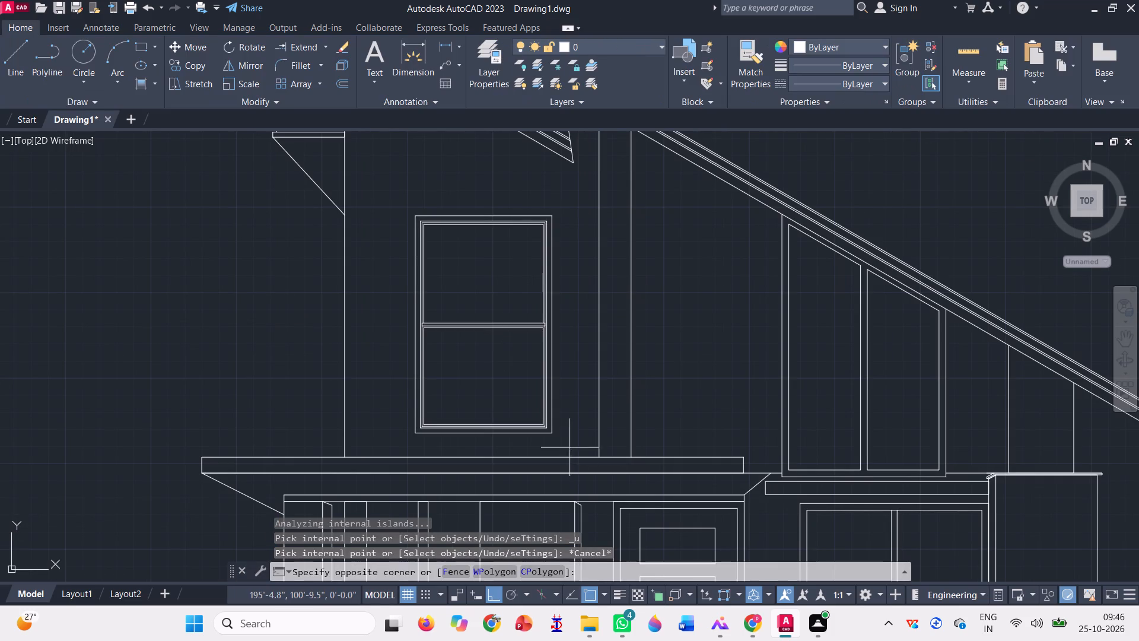
left_click(357, 195)
key("j")
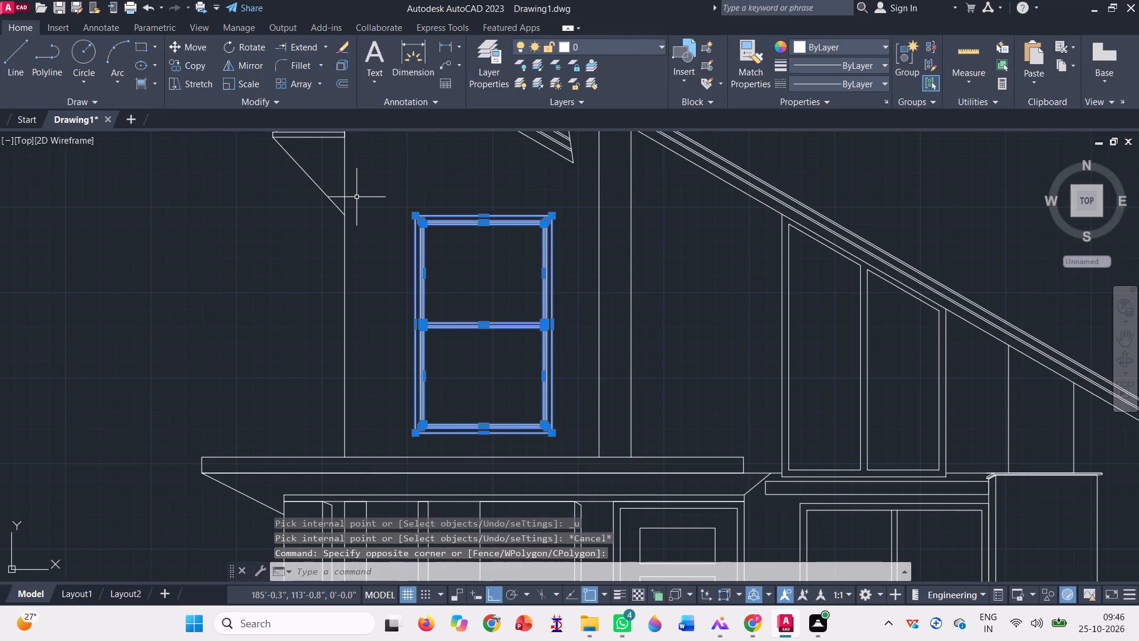
key("Return")
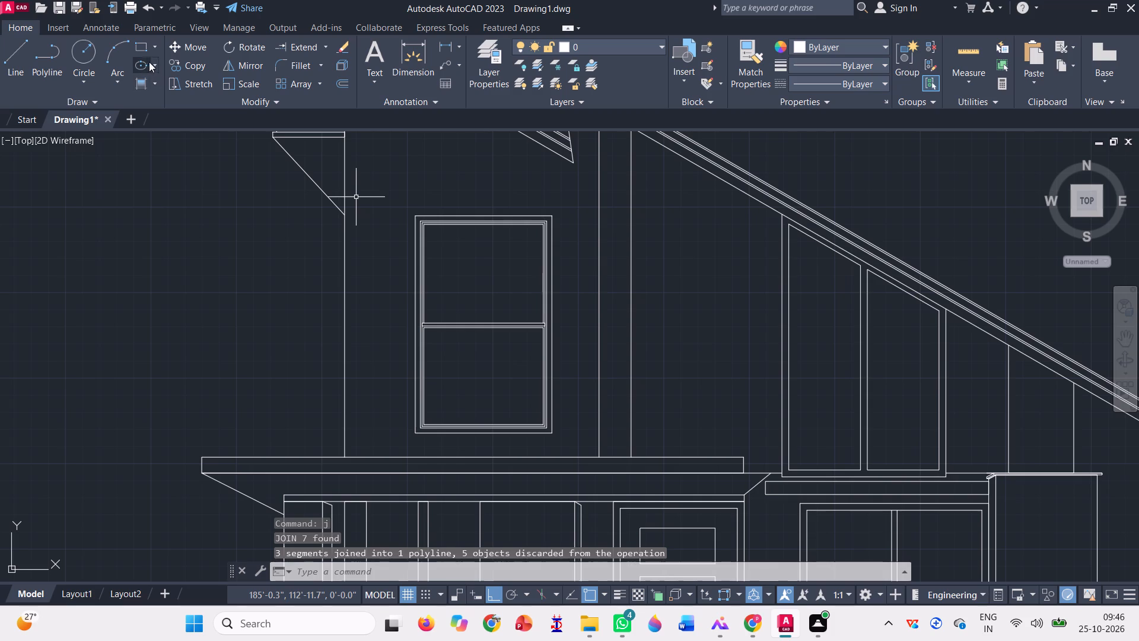
With a solid 0,0,0 hatch, fill the middle bar and the lower sash's frame strip of the uncoloured copy's upper-storey window.
left_click(147, 82)
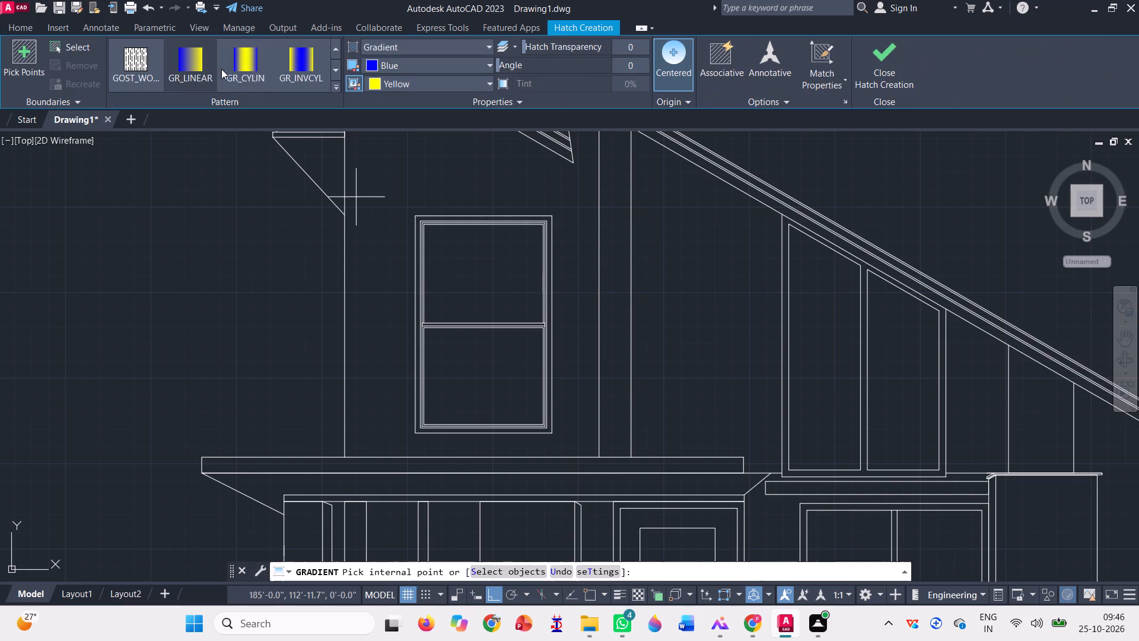
scroll(252, 62, "up", 18)
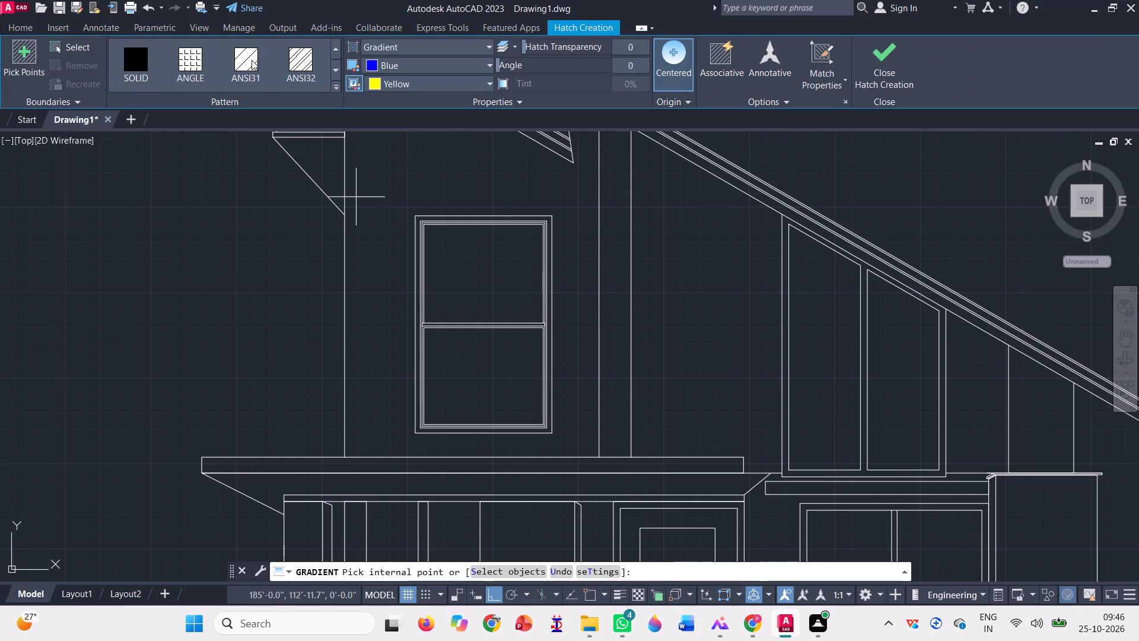
left_click(142, 64)
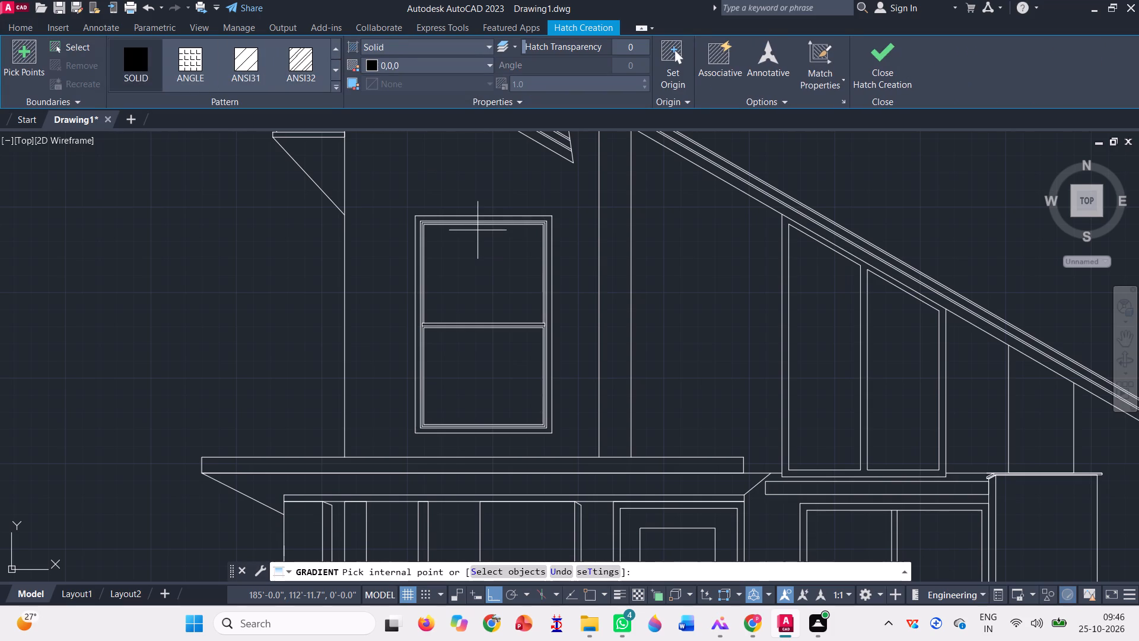
scroll(453, 329, "up", 4)
scroll(419, 294, "up", 3)
left_click(419, 294)
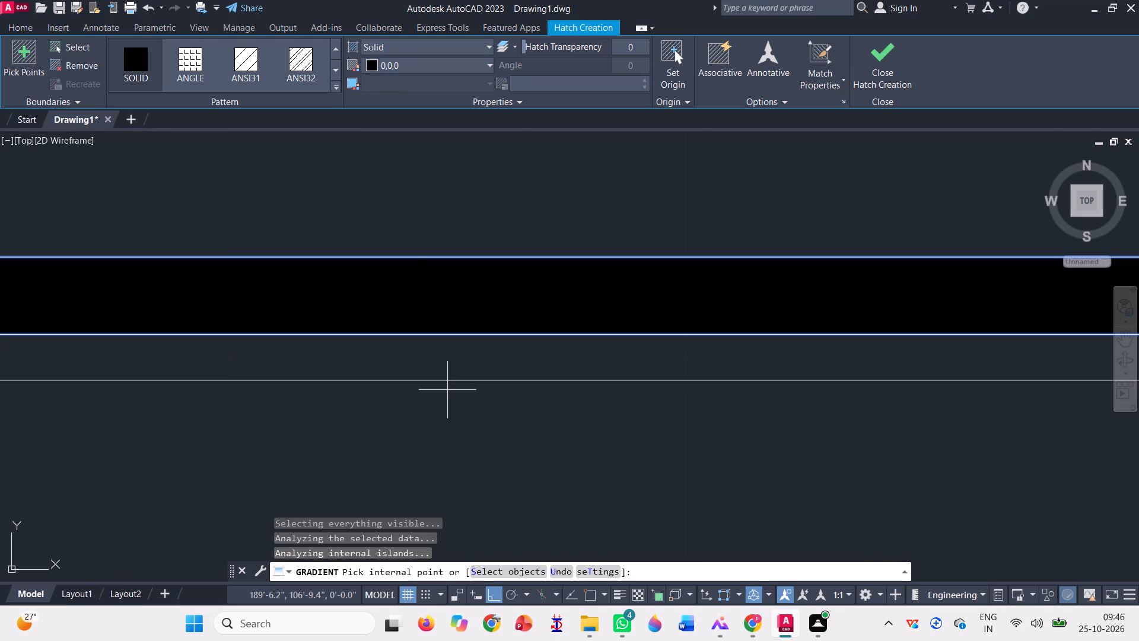
left_click(438, 359)
scroll(565, 359, "down", 4)
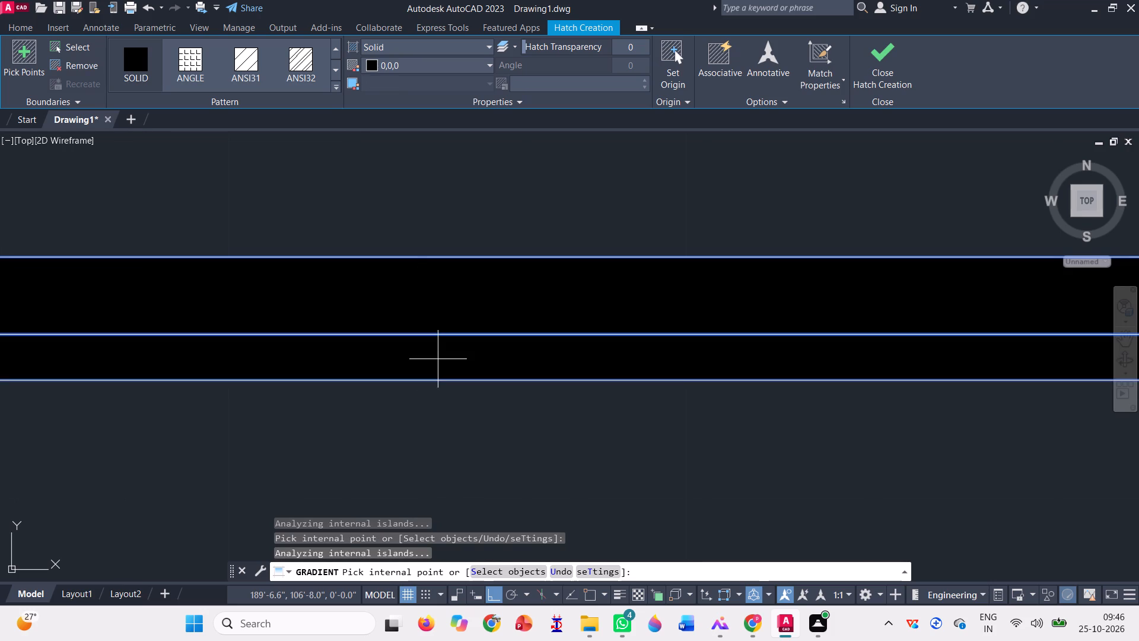
scroll(629, 348, "down", 4)
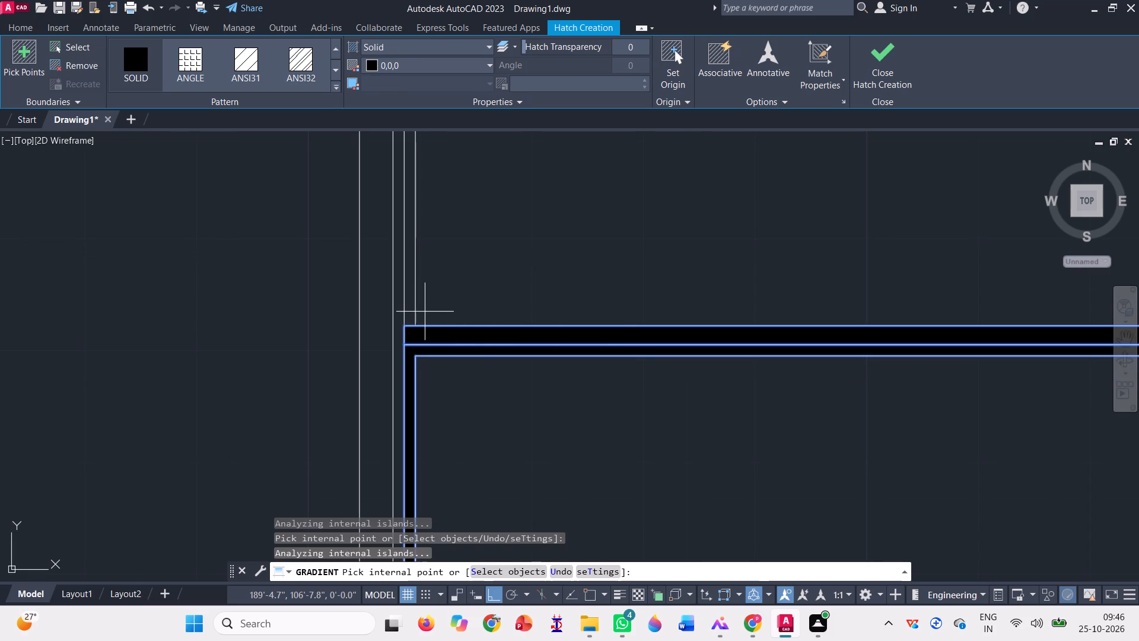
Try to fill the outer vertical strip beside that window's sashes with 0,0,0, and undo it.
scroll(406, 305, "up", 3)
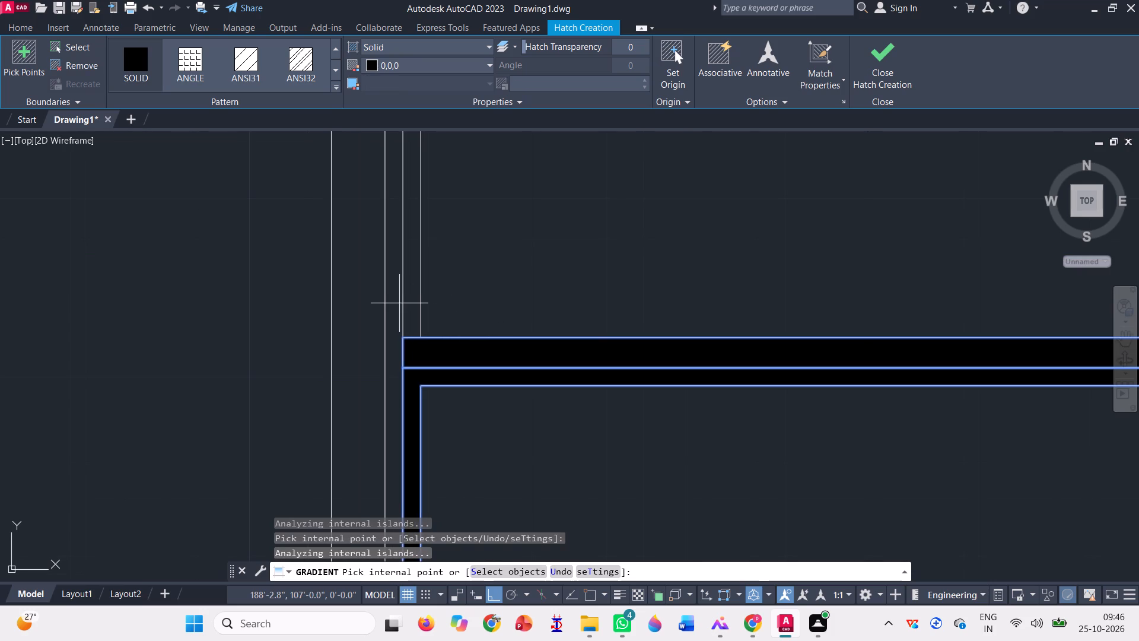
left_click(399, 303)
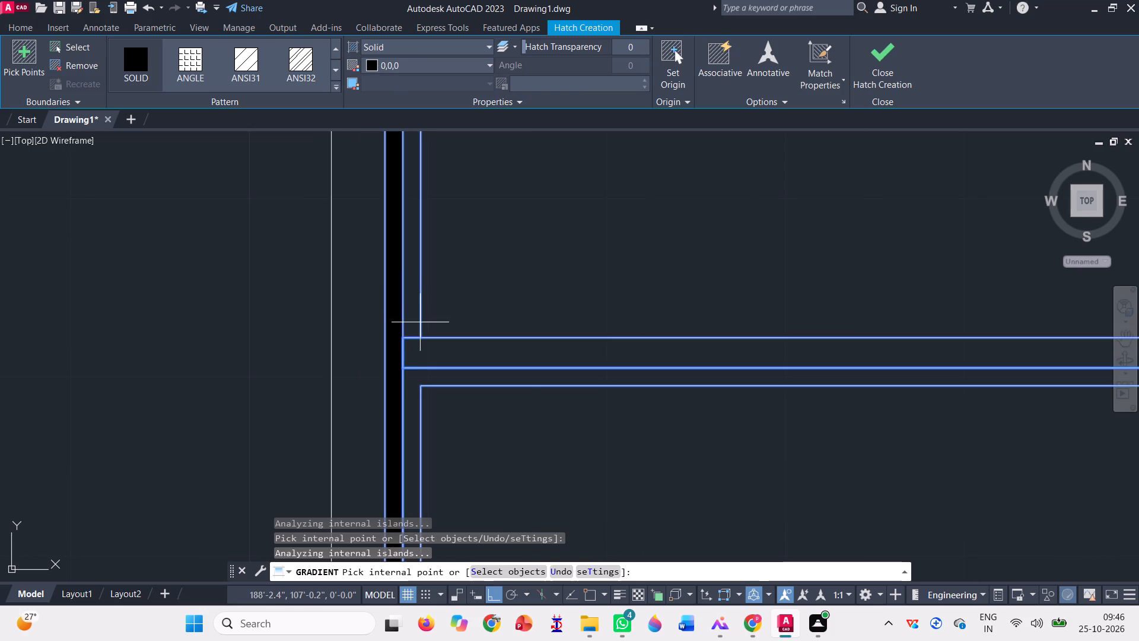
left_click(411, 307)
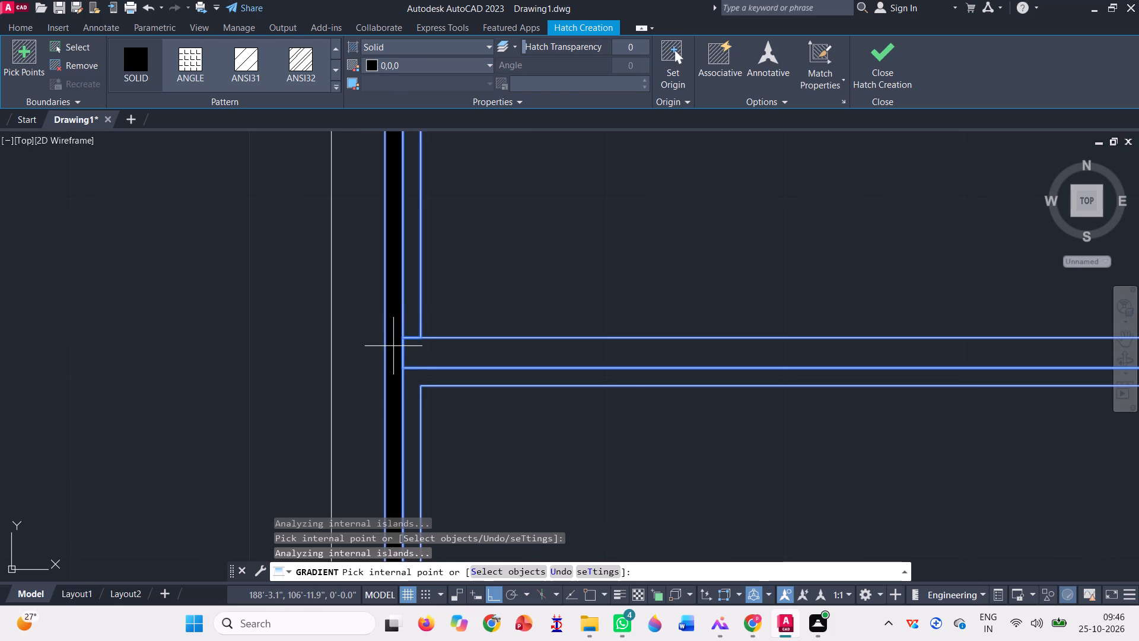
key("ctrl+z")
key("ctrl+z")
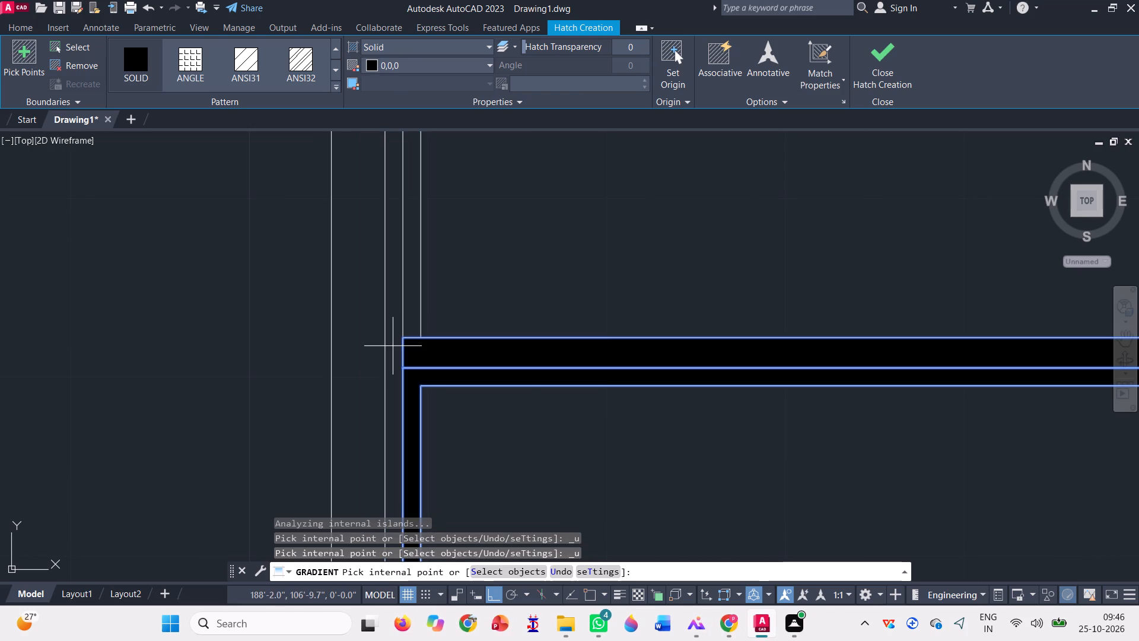
Fill the upper sash's frame strip of the same window with 0,0,0 and finish the hatch.
left_click(415, 306)
scroll(362, 354, "down", 3)
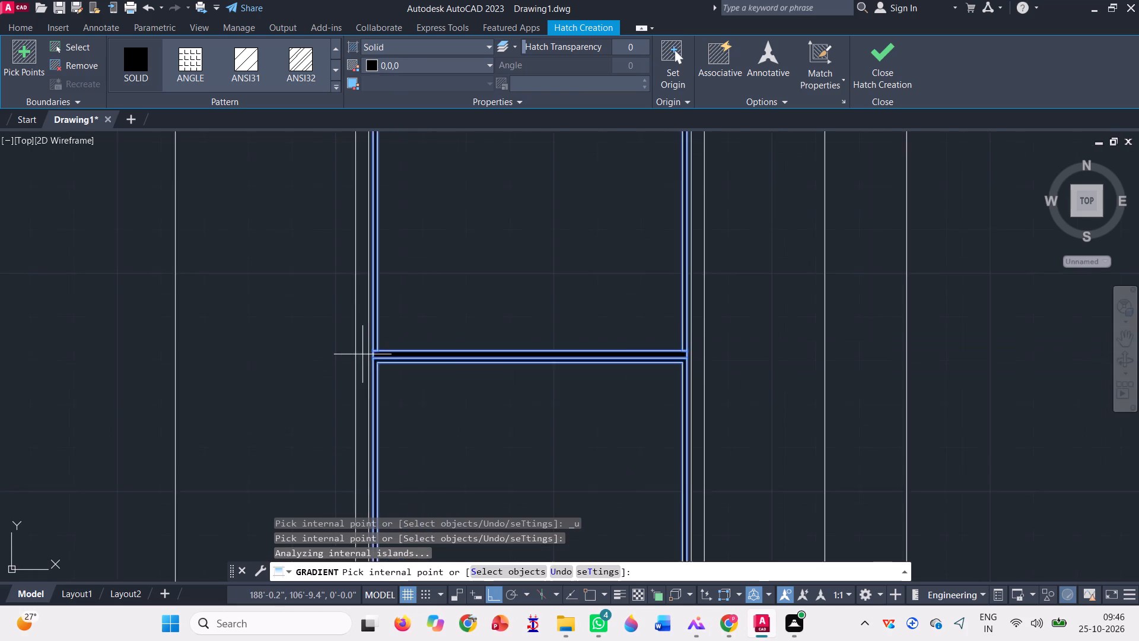
scroll(362, 354, "down", 2)
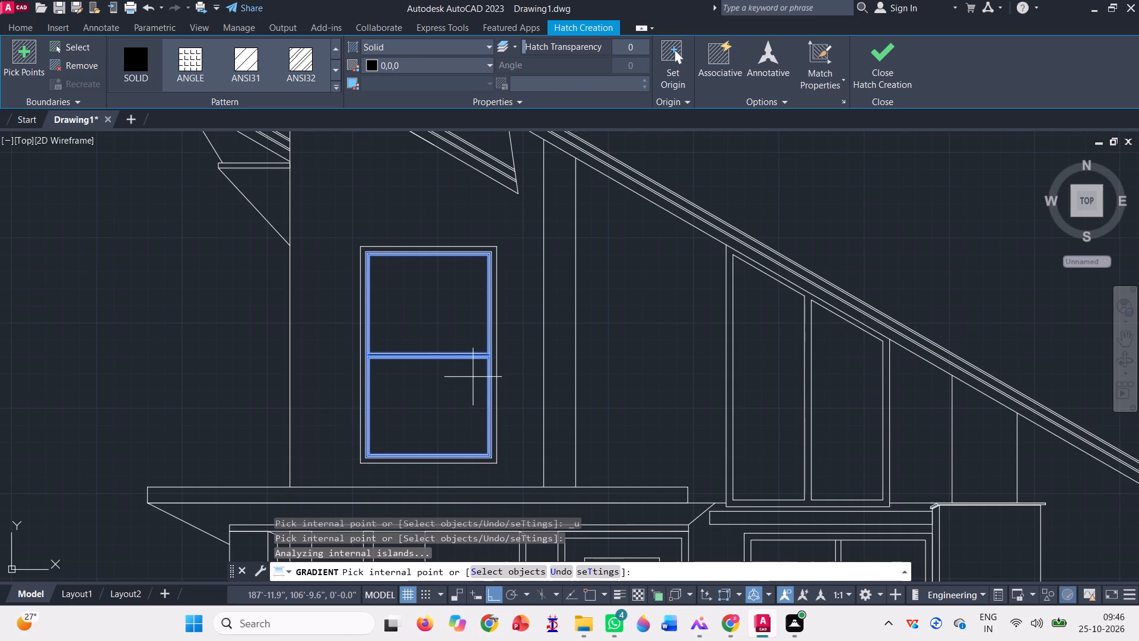
scroll(475, 398, "up", 3)
scroll(487, 348, "up", 3)
scroll(489, 345, "down", 2)
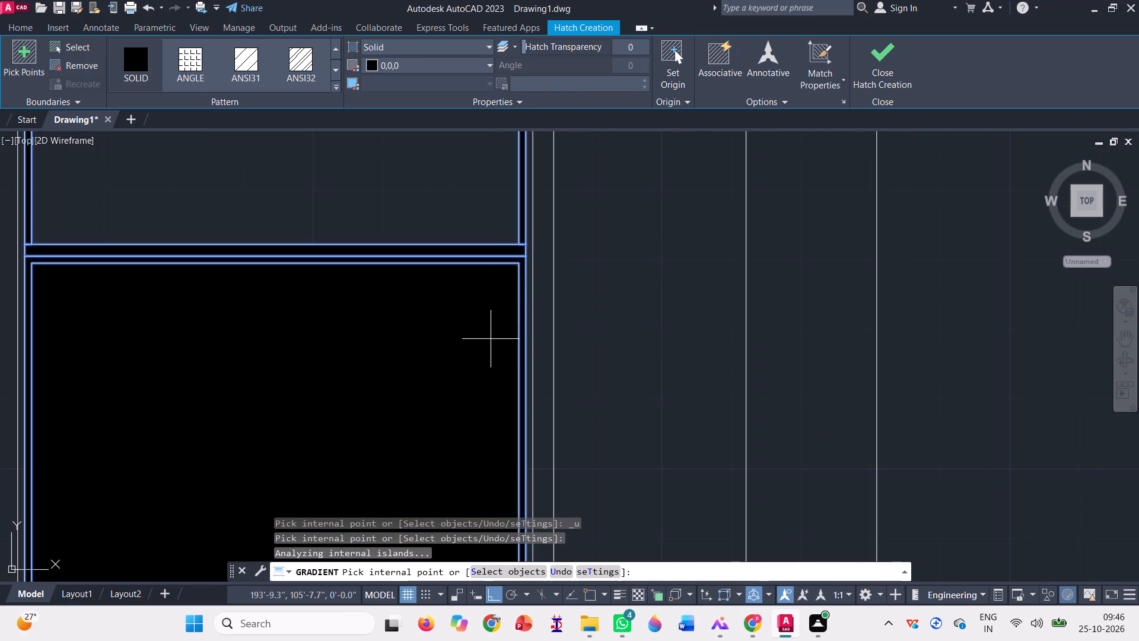
key("space")
Move the black window-frame hatch onto the coloured elevation, using the lower tip of the long sloping roof as matching base and destination point.
scroll(572, 313, "down", 1)
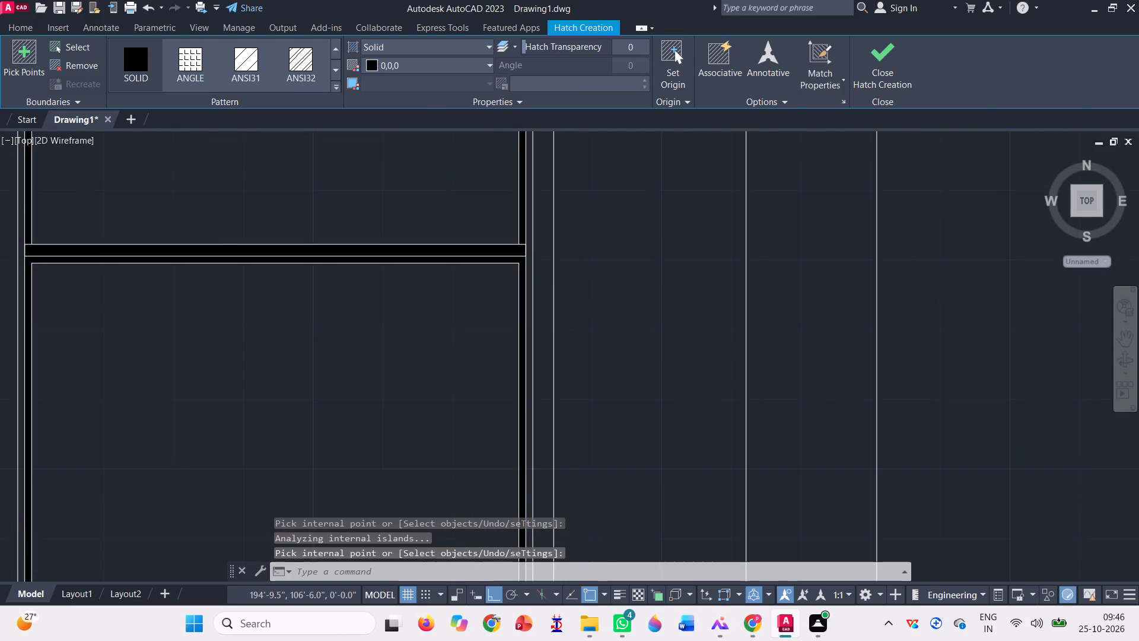
scroll(572, 312, "down", 1)
scroll(406, 297, "up", 3)
scroll(270, 259, "up", 3)
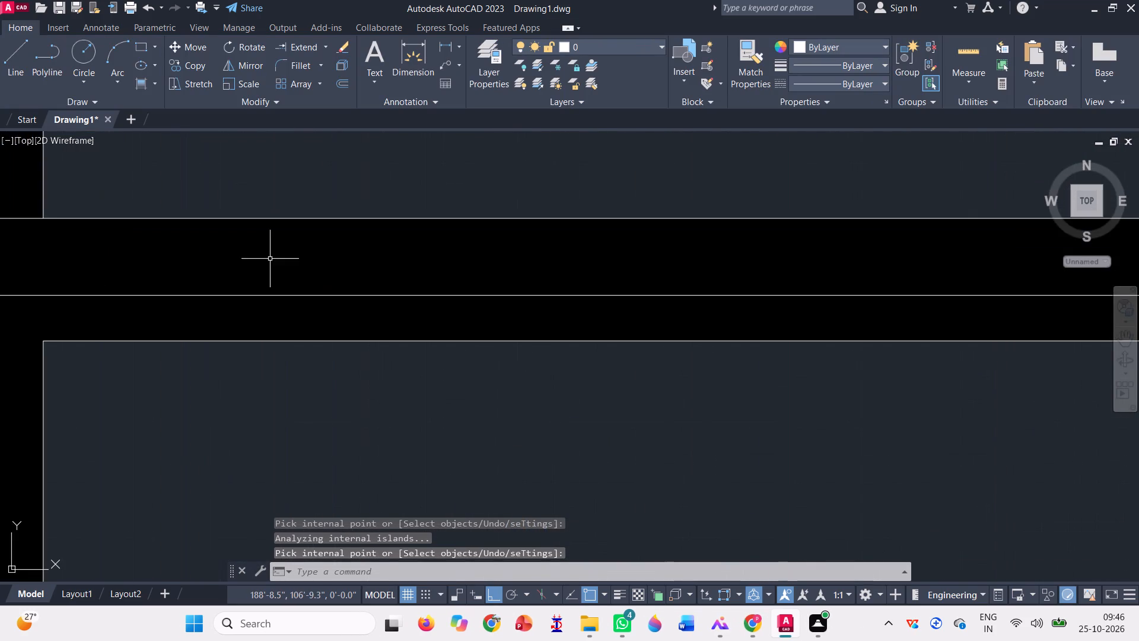
left_click(270, 258)
scroll(333, 340, "down", 12)
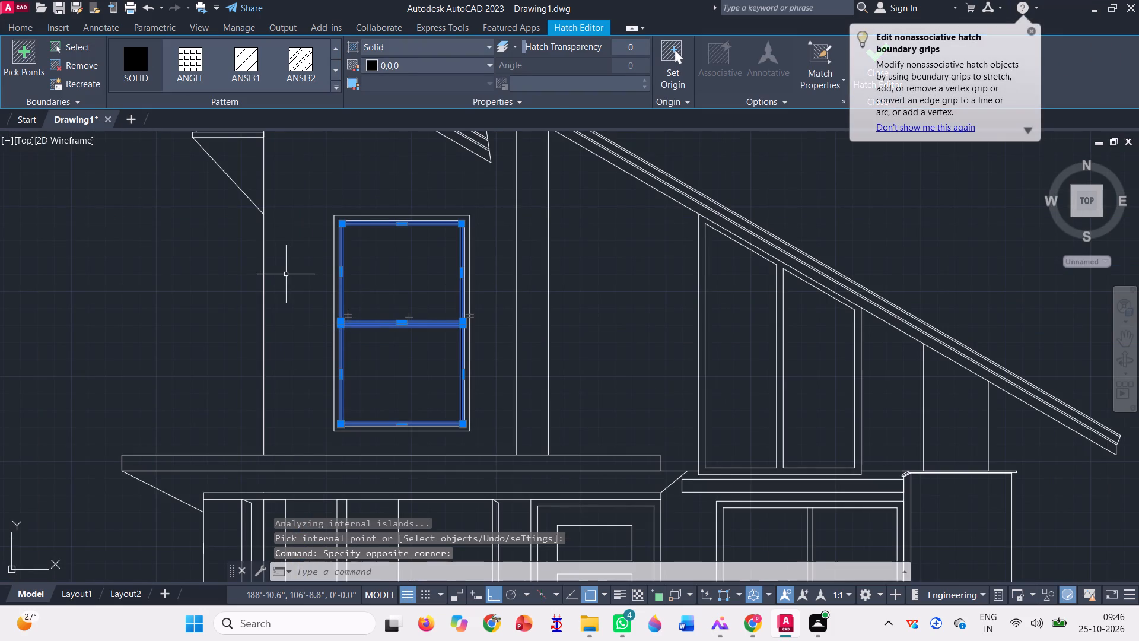
type("m")
key("space")
scroll(286, 274, "down", 2)
scroll(305, 332, "down", 1)
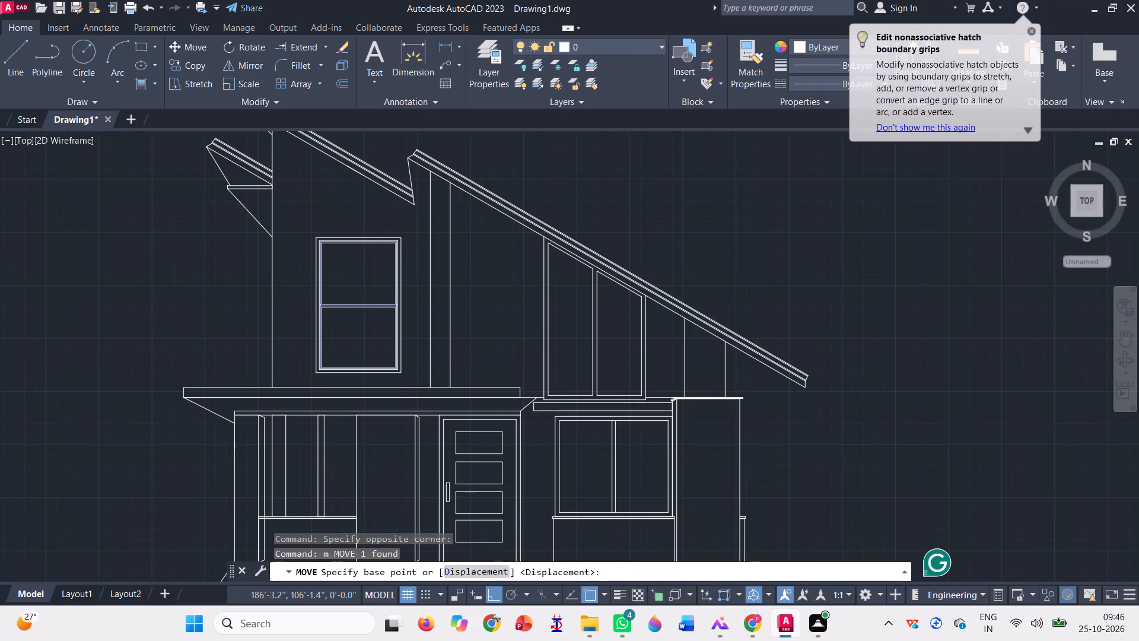
scroll(610, 364, "up", 3)
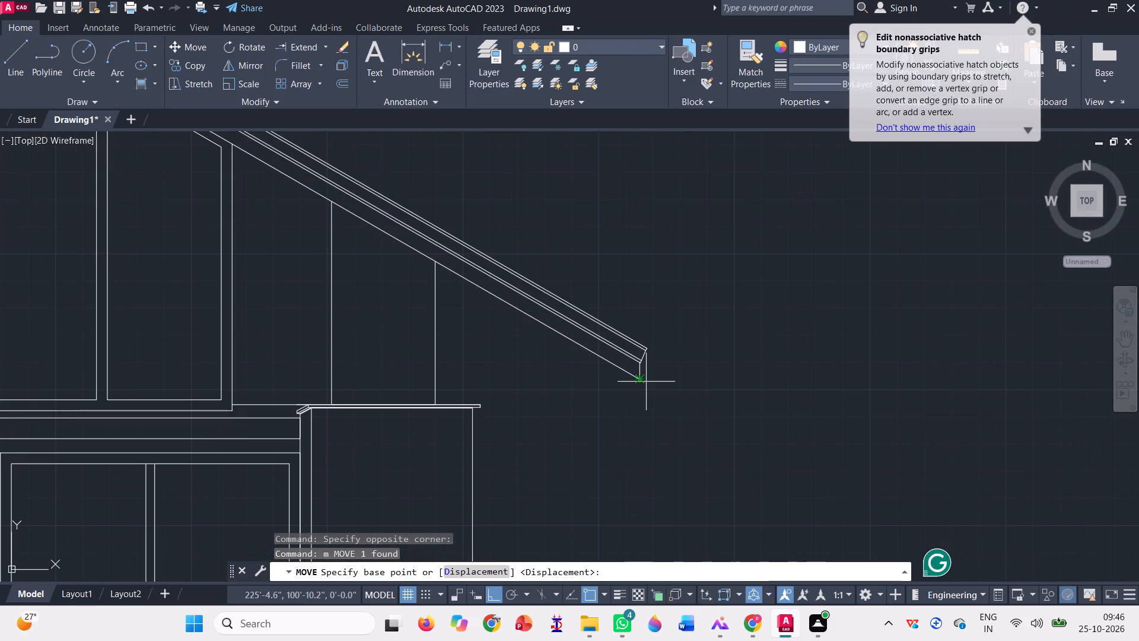
left_click(640, 382)
scroll(761, 383, "down", 4)
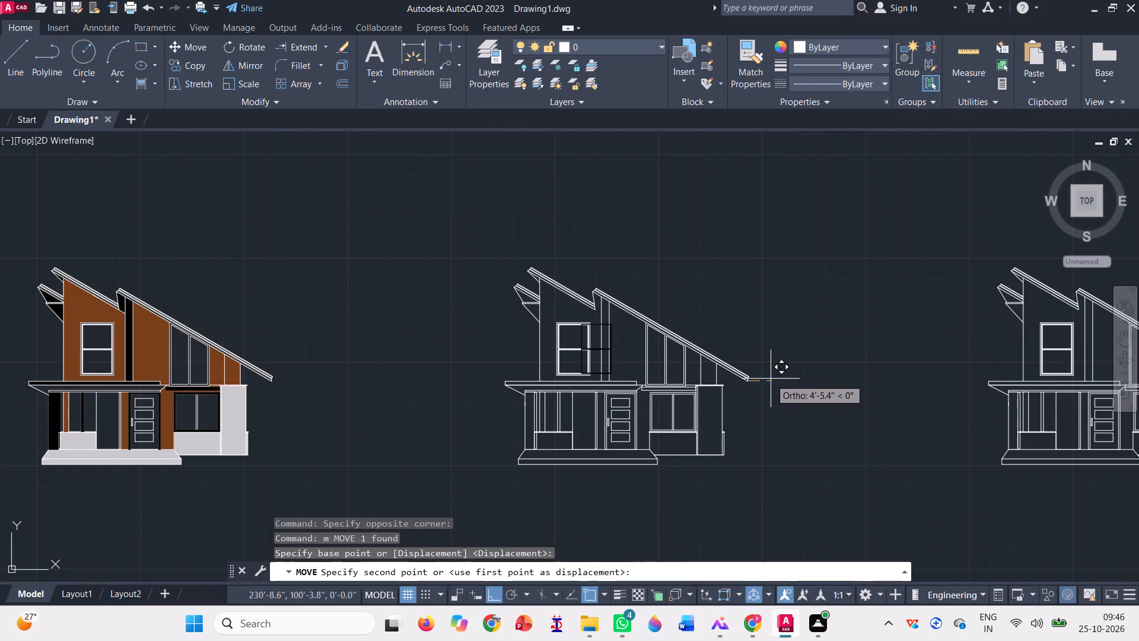
scroll(268, 380, "up", 6)
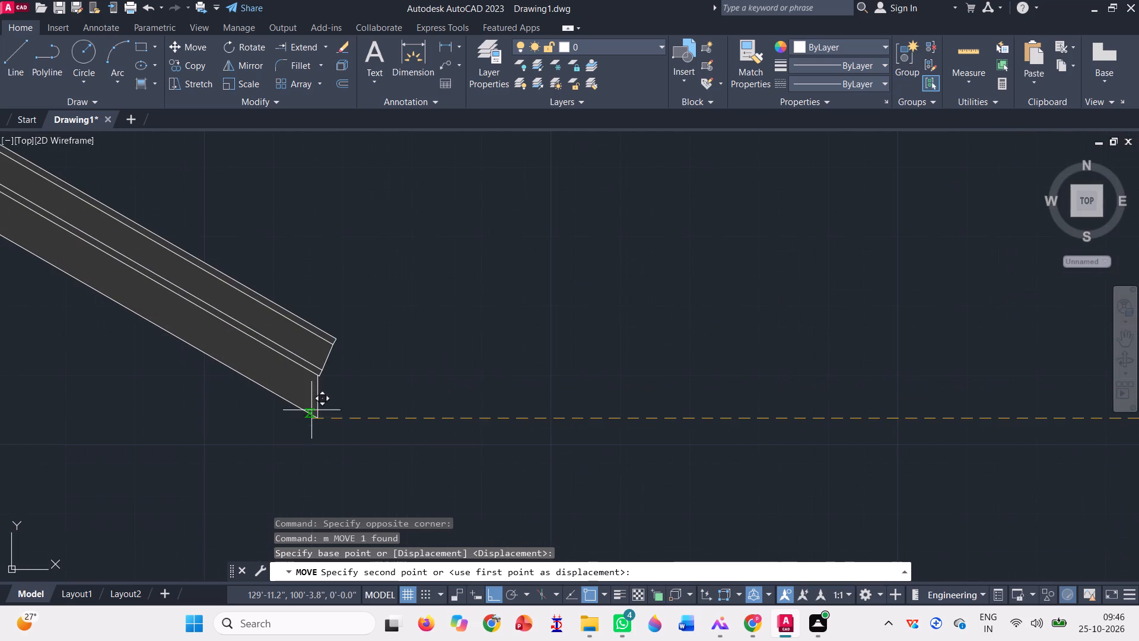
left_click(319, 416)
Examine the coloured elevation's upper-storey window frame and the remaining unfilled areas.
scroll(460, 383, "down", 4)
scroll(615, 369, "down", 3)
scroll(446, 378, "up", 3)
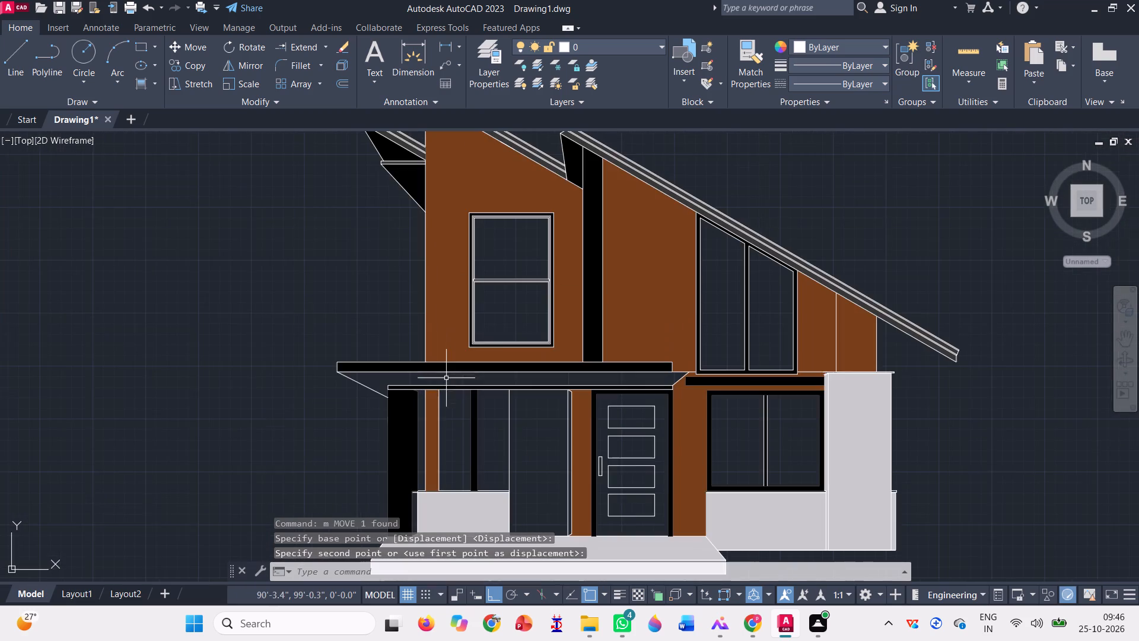
scroll(507, 254, "up", 4)
scroll(314, 421, "up", 3)
scroll(314, 408, "down", 2)
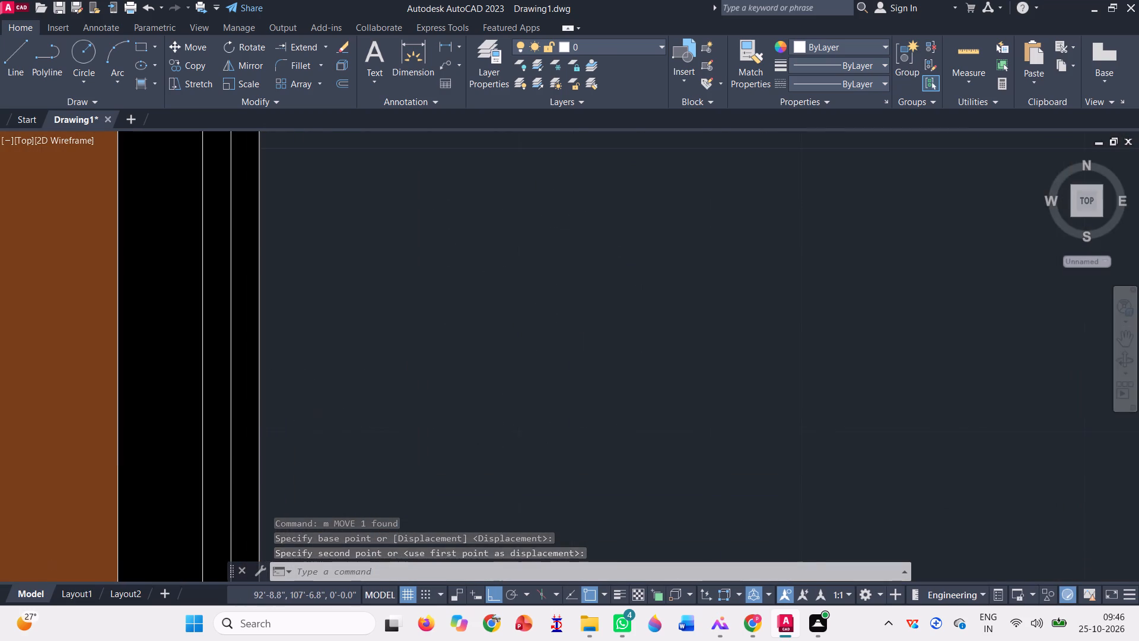
scroll(314, 408, "down", 5)
scroll(291, 325, "down", 1)
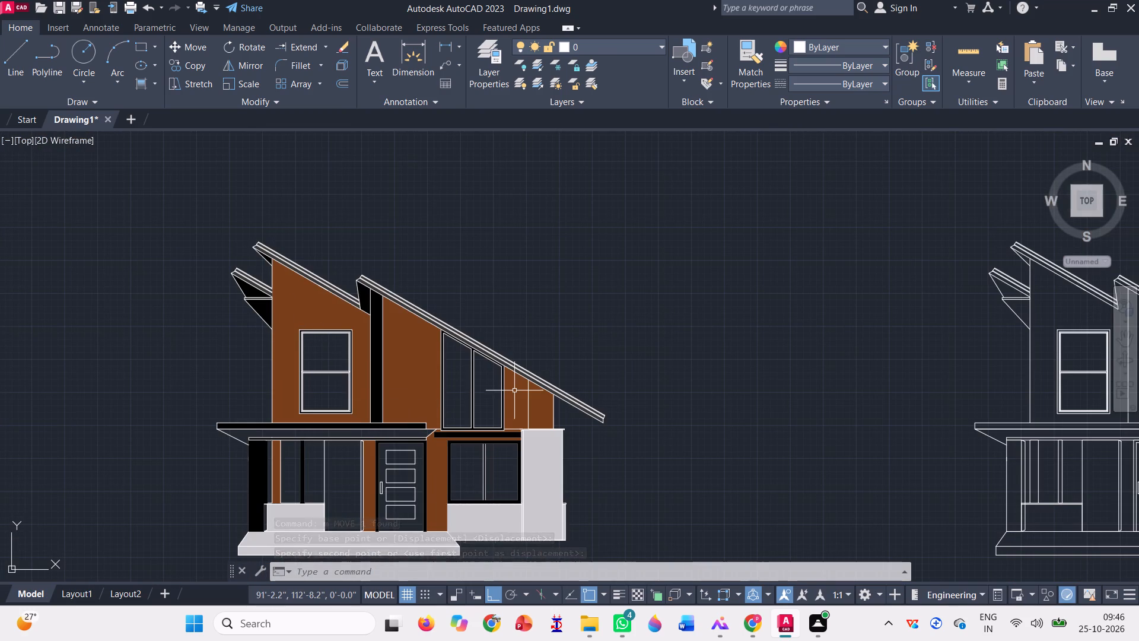
scroll(513, 388, "up", 2)
scroll(416, 340, "down", 1)
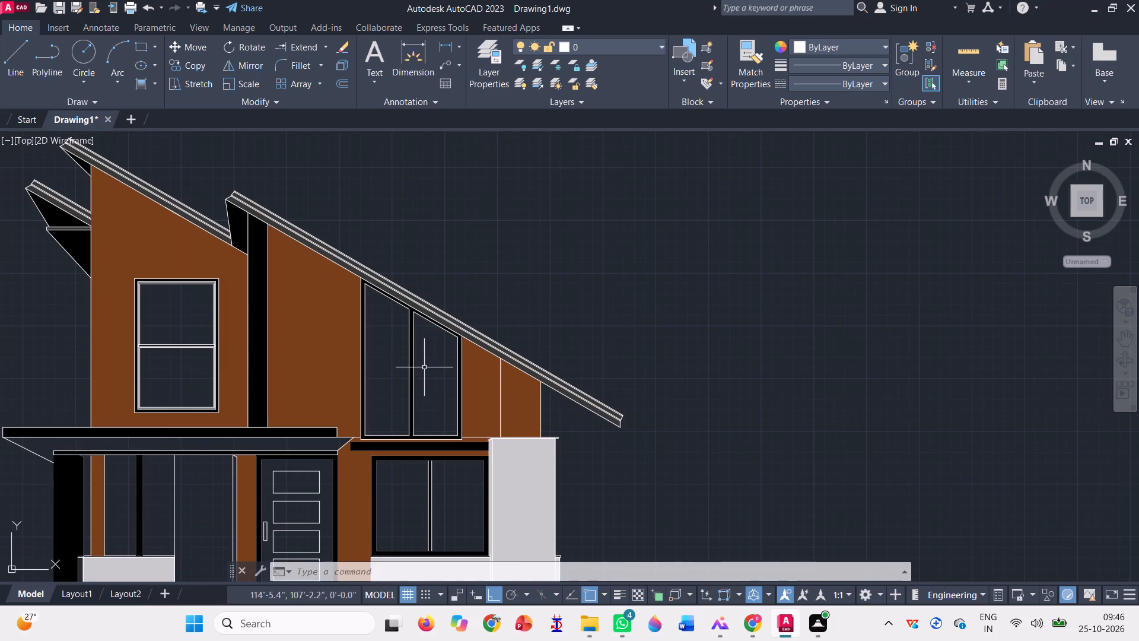
scroll(424, 374, "down", 1)
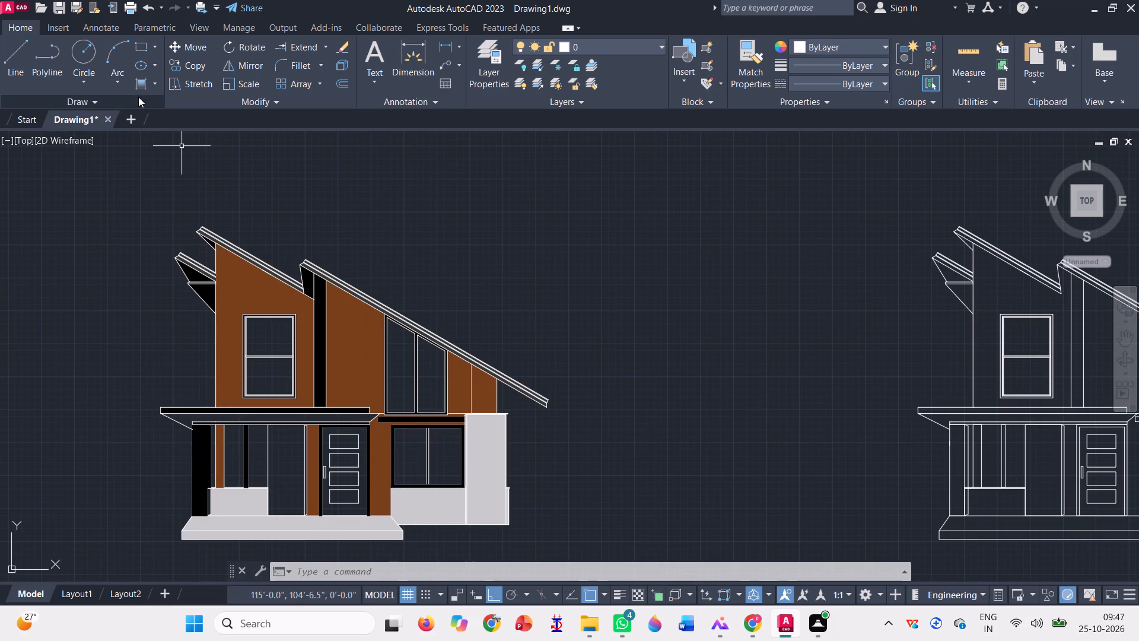
Fill both panes of the coloured elevation's upper-storey window with a solid hatch in light cyan 195,238,234.
left_click(136, 82)
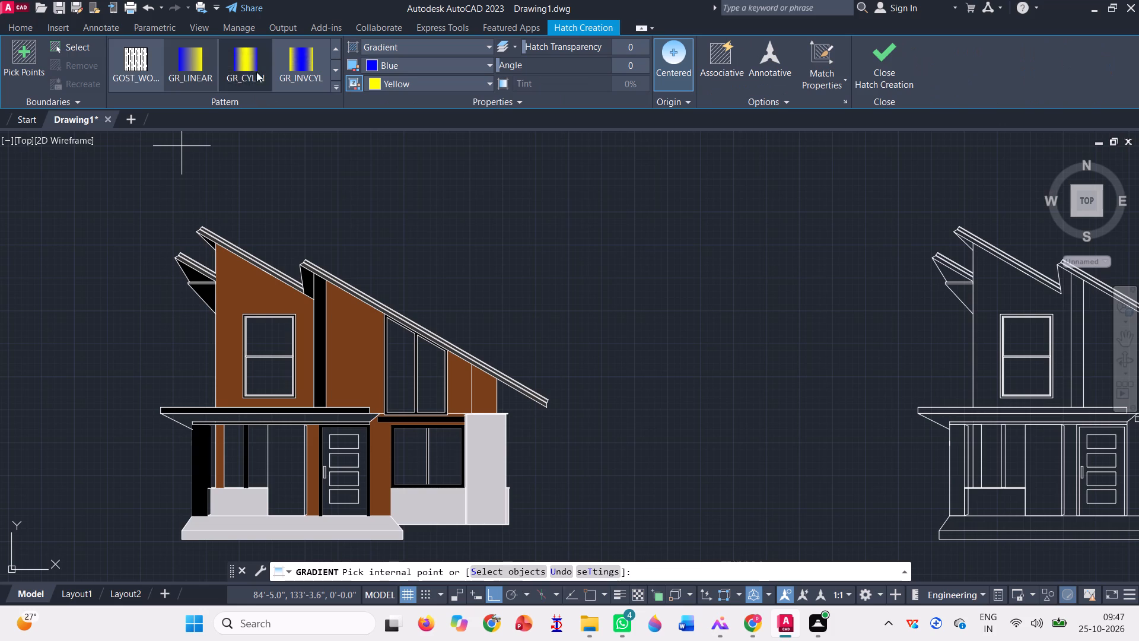
scroll(236, 58, "up", 15)
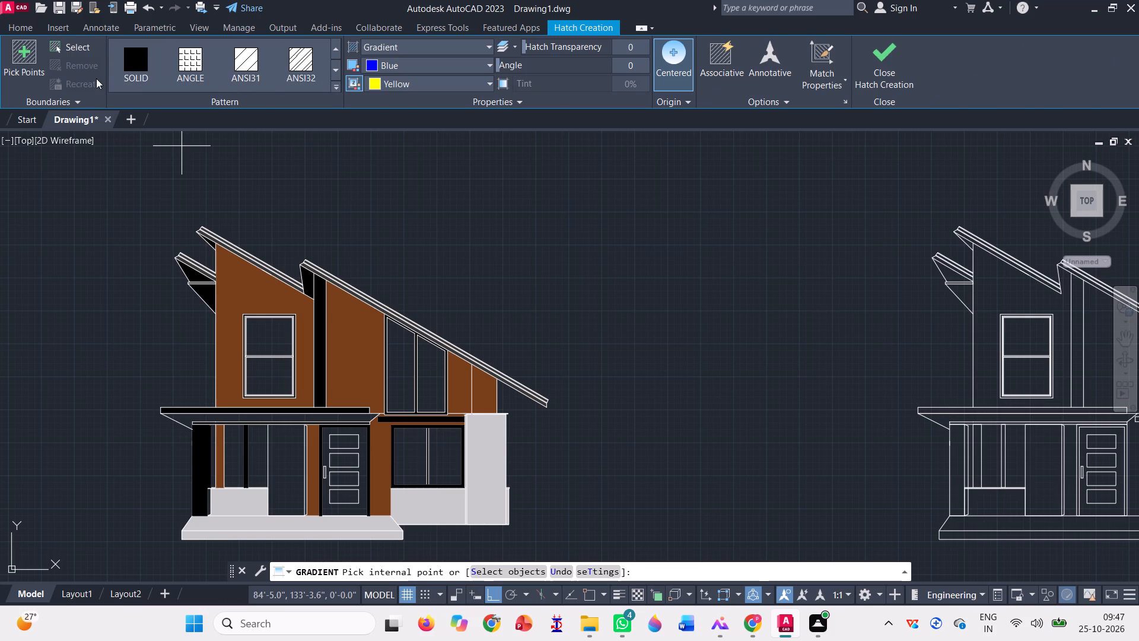
left_click(127, 63)
left_click(434, 63)
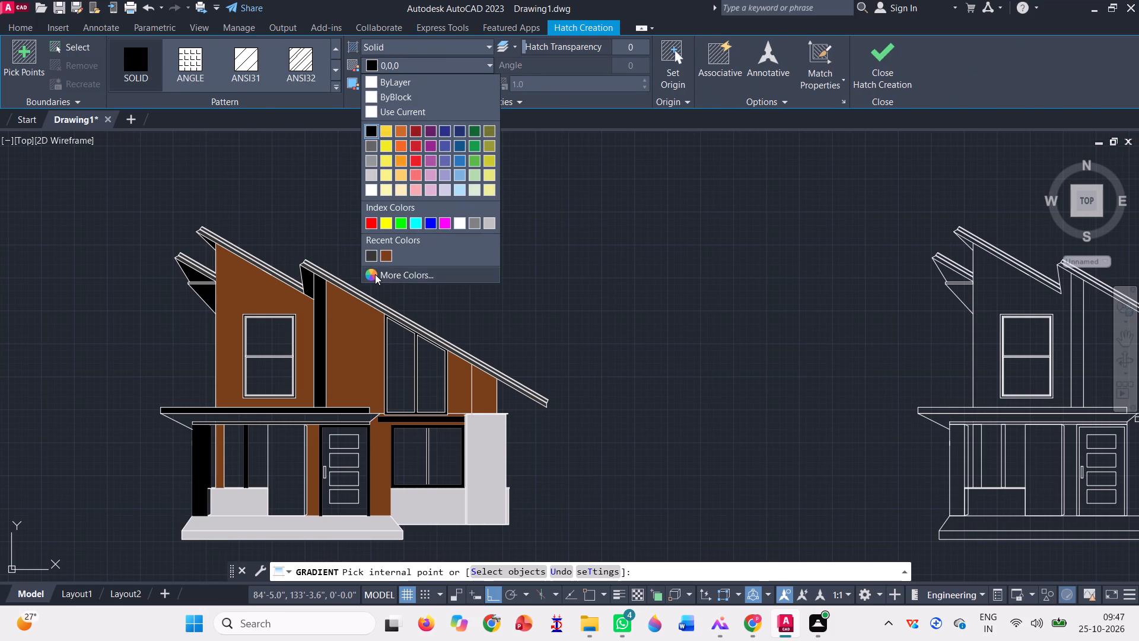
left_click(375, 274)
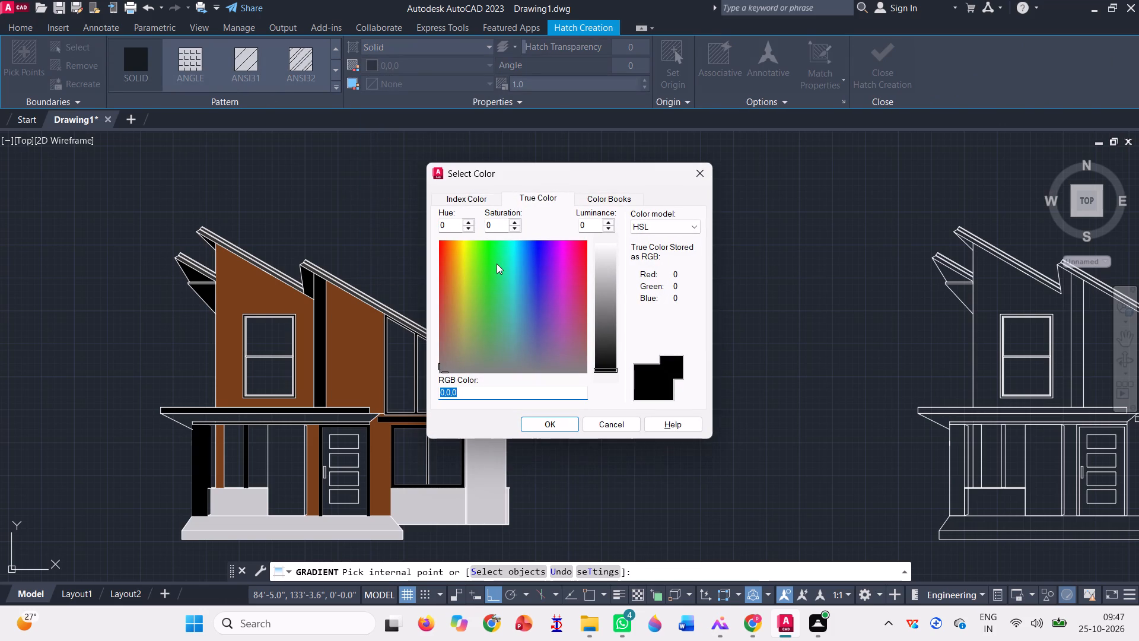
left_click(511, 297)
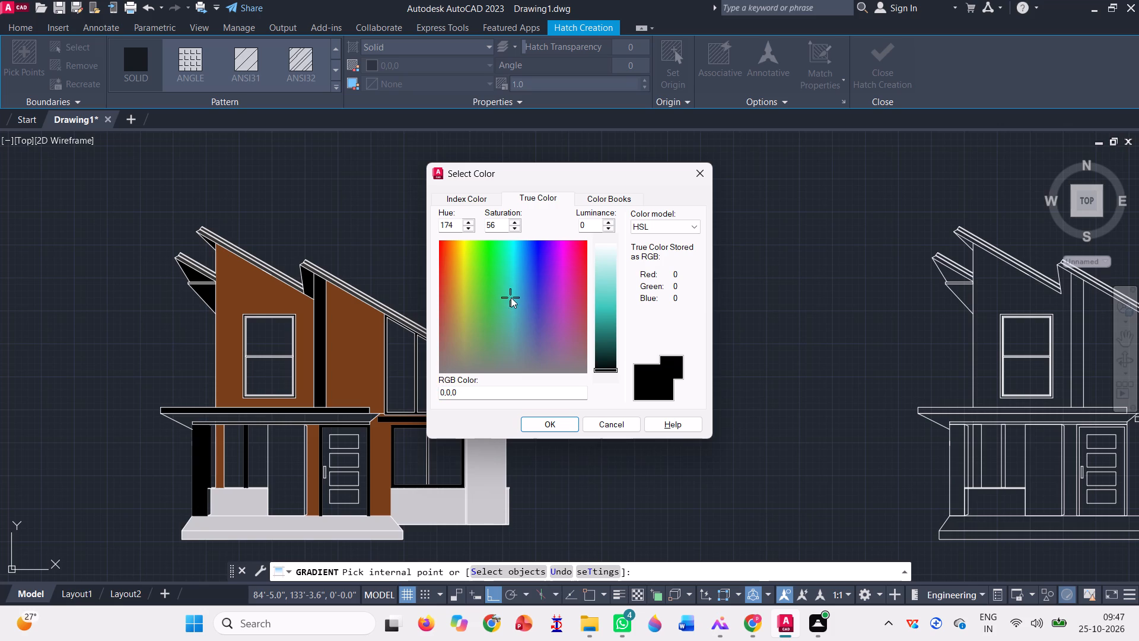
left_click(611, 262)
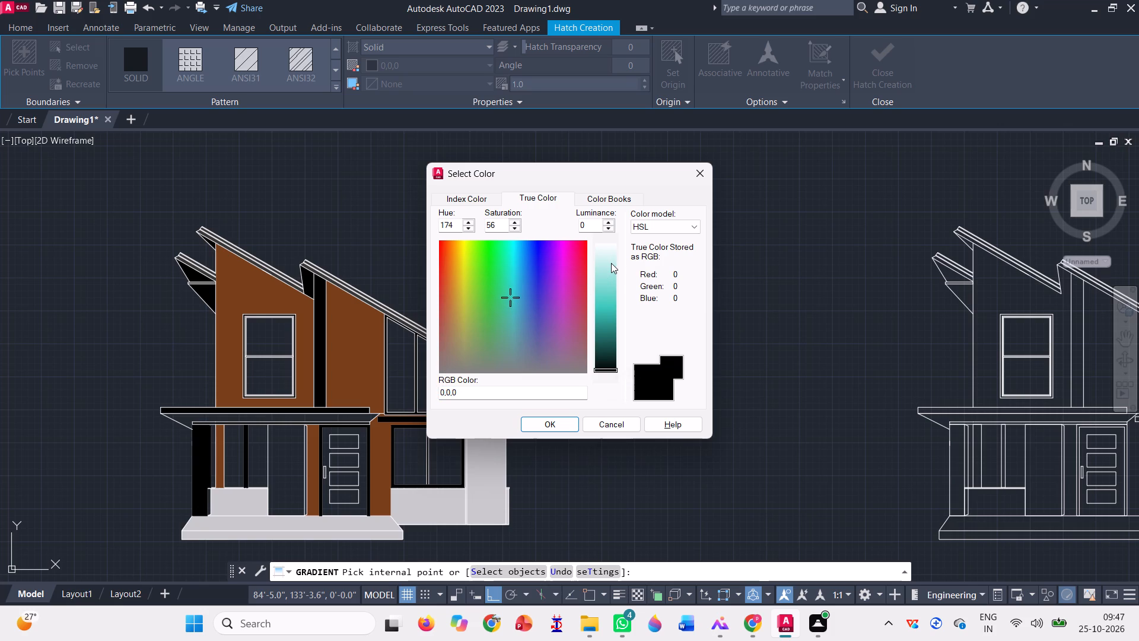
left_click(610, 259)
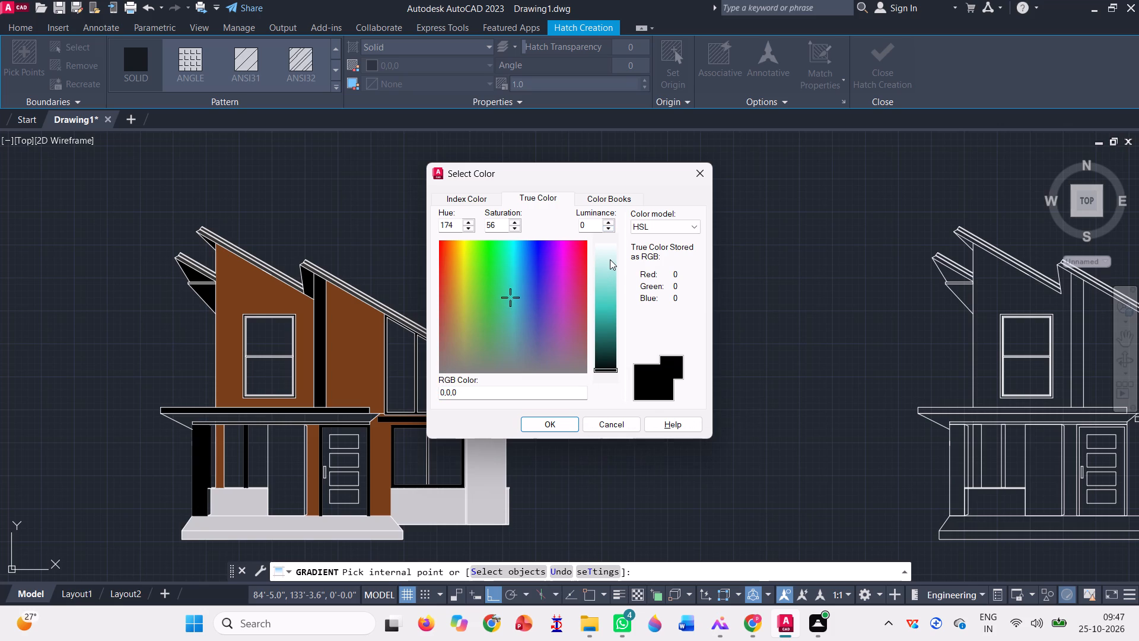
left_click(610, 259)
left_click(610, 259)
left_click(607, 256)
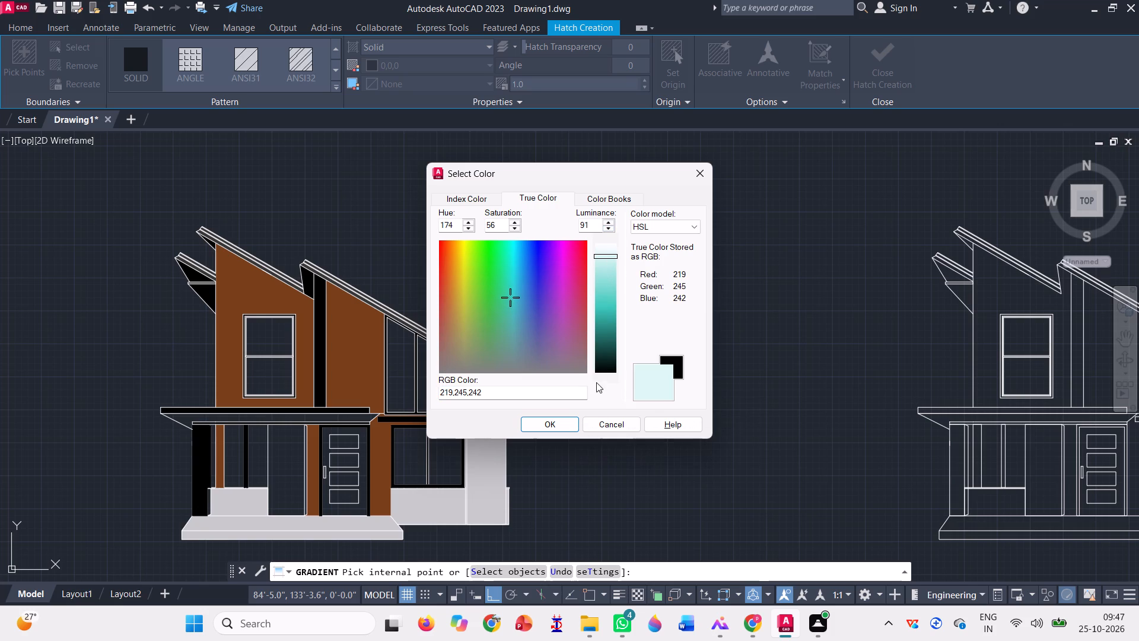
left_click(603, 264)
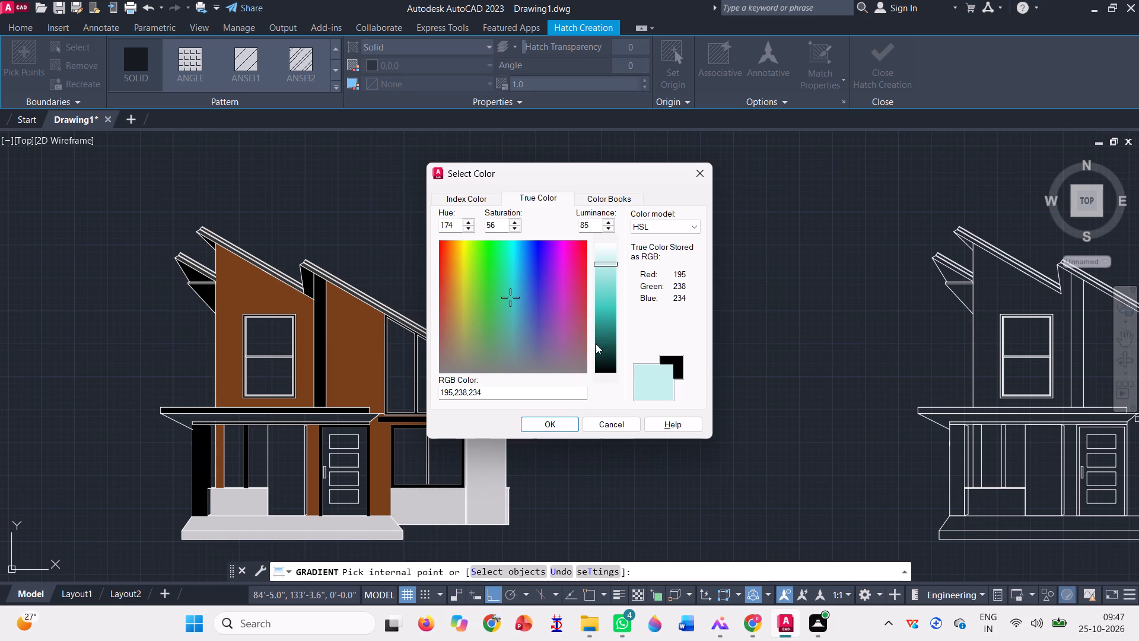
left_click(548, 421)
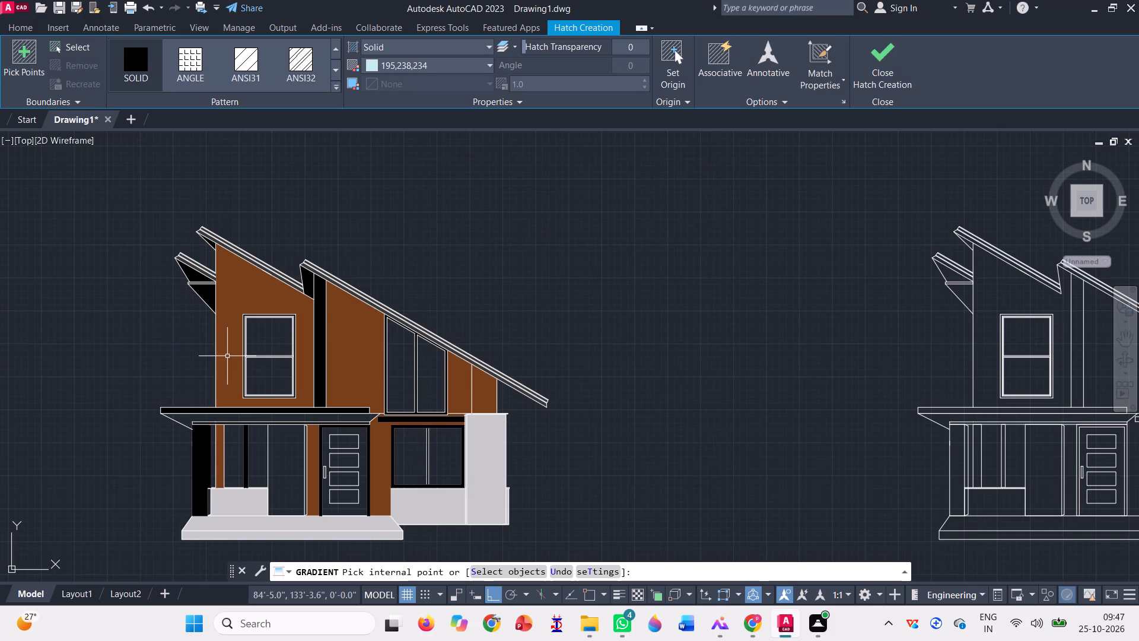
scroll(300, 325, "up", 4)
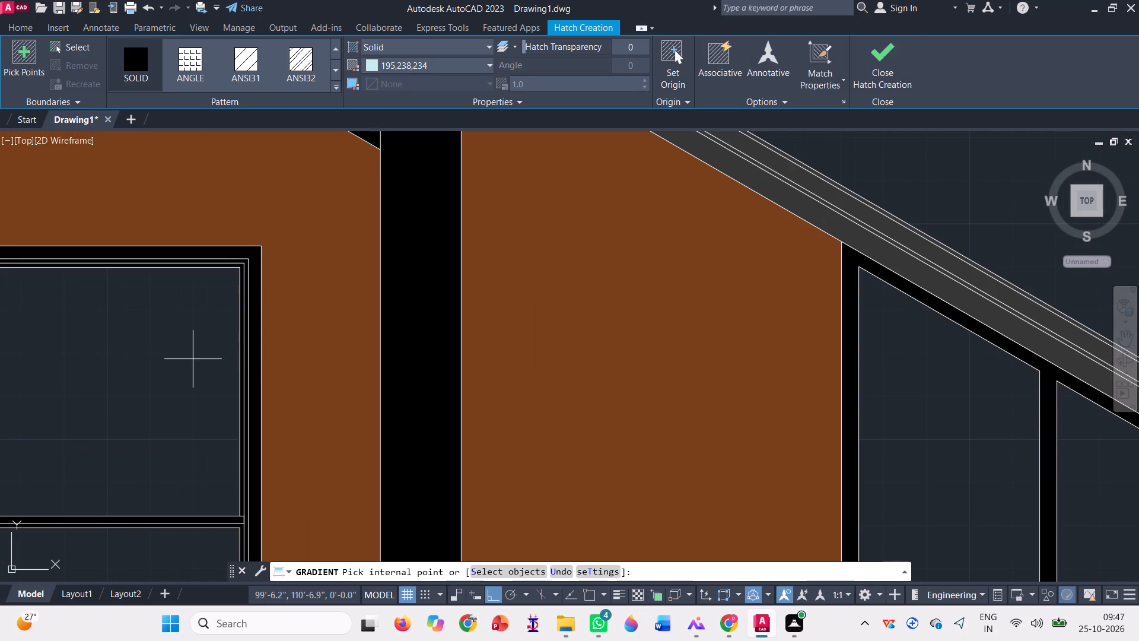
left_click(177, 357)
scroll(355, 283, "down", 5)
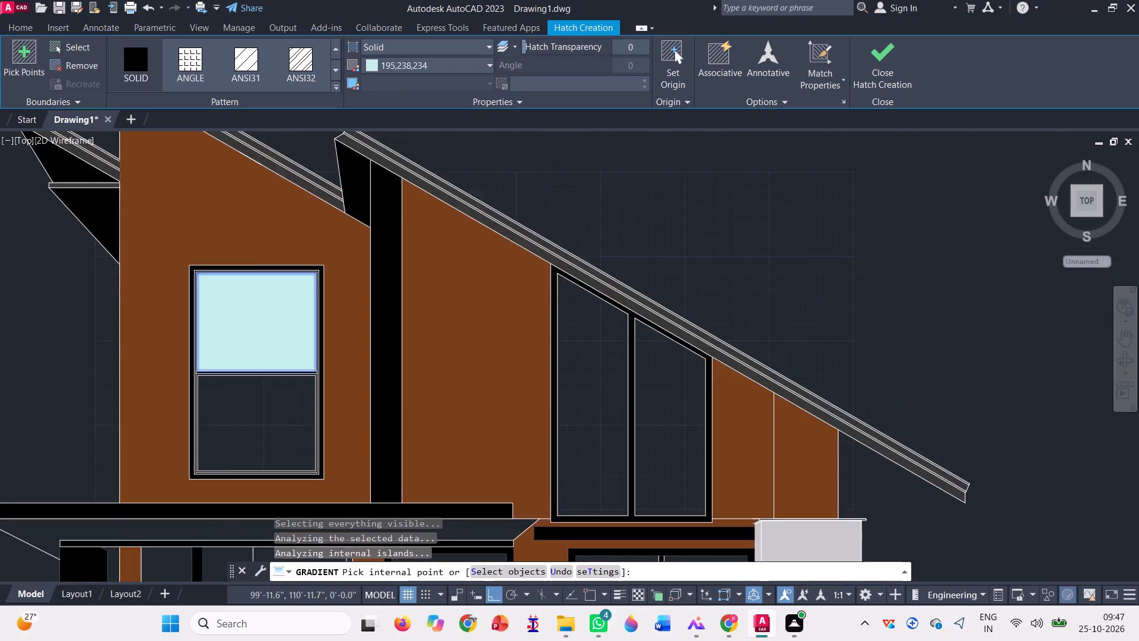
left_click(300, 355)
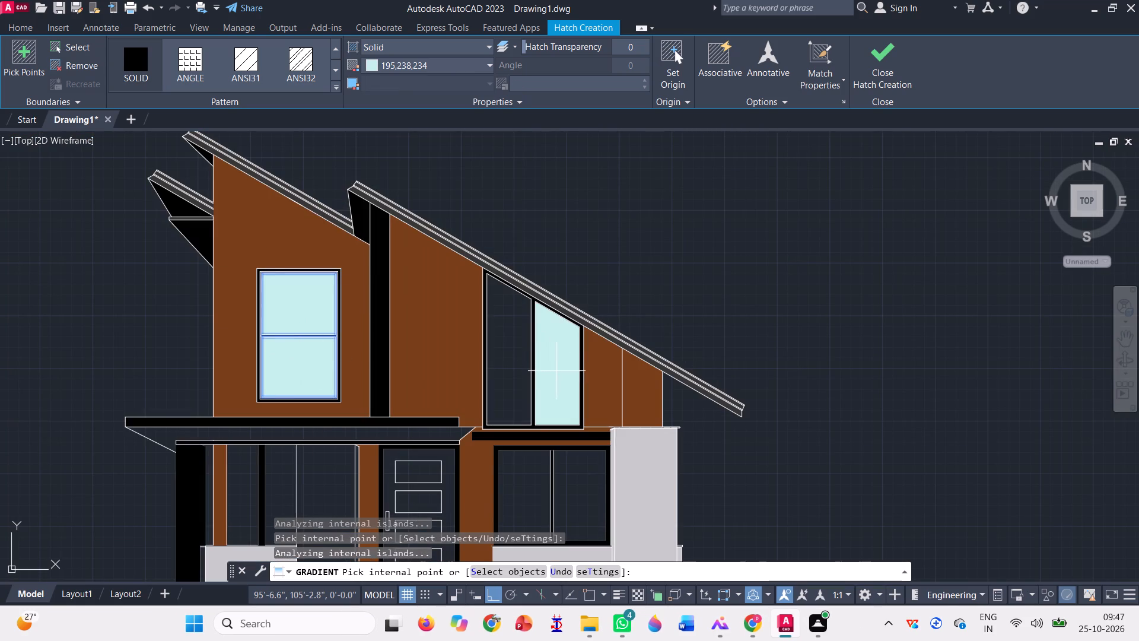
Fill both panes of the sloped-top window and both panes of the ground-floor window below it with 195,238,234.
left_click(558, 370)
left_click(506, 348)
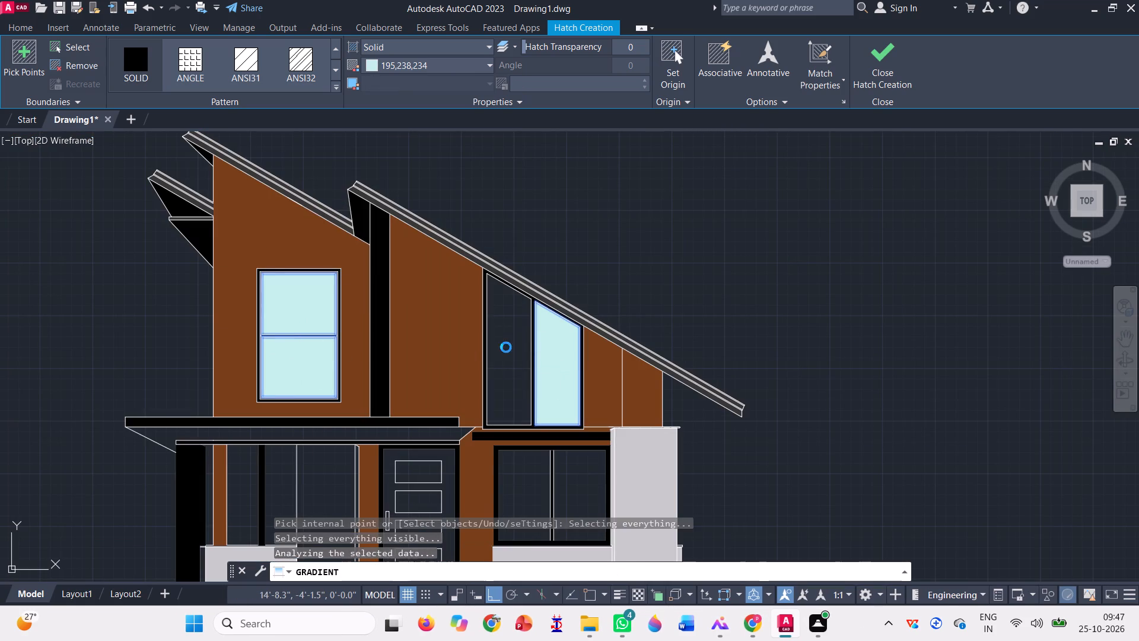
scroll(552, 257, "down", 1)
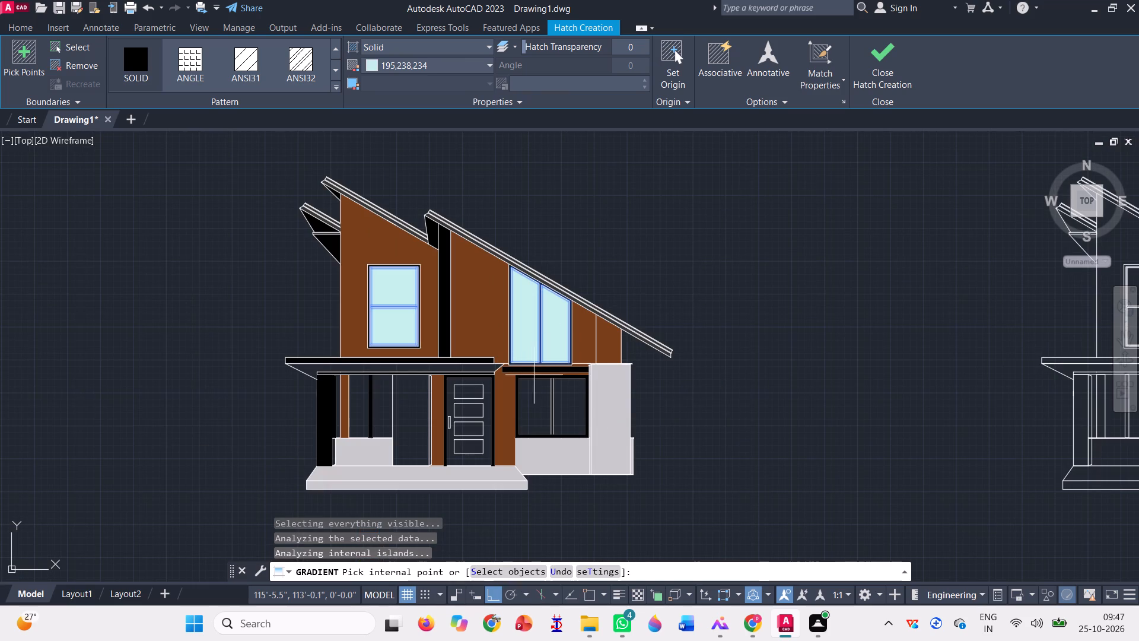
scroll(558, 401, "up", 1)
left_click(558, 399)
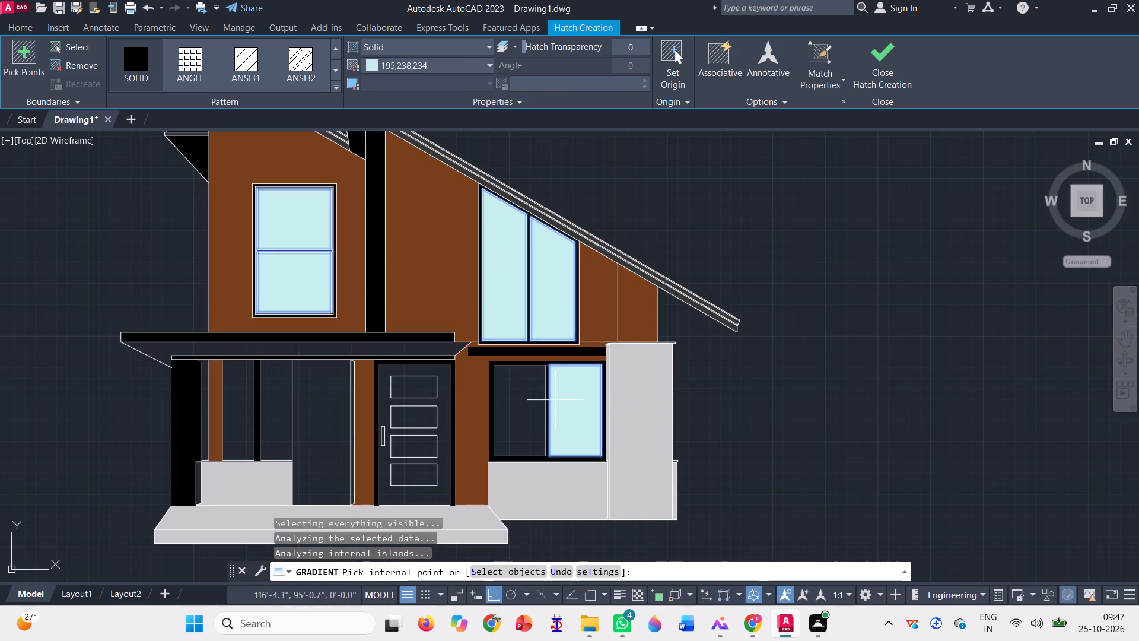
left_click(517, 412)
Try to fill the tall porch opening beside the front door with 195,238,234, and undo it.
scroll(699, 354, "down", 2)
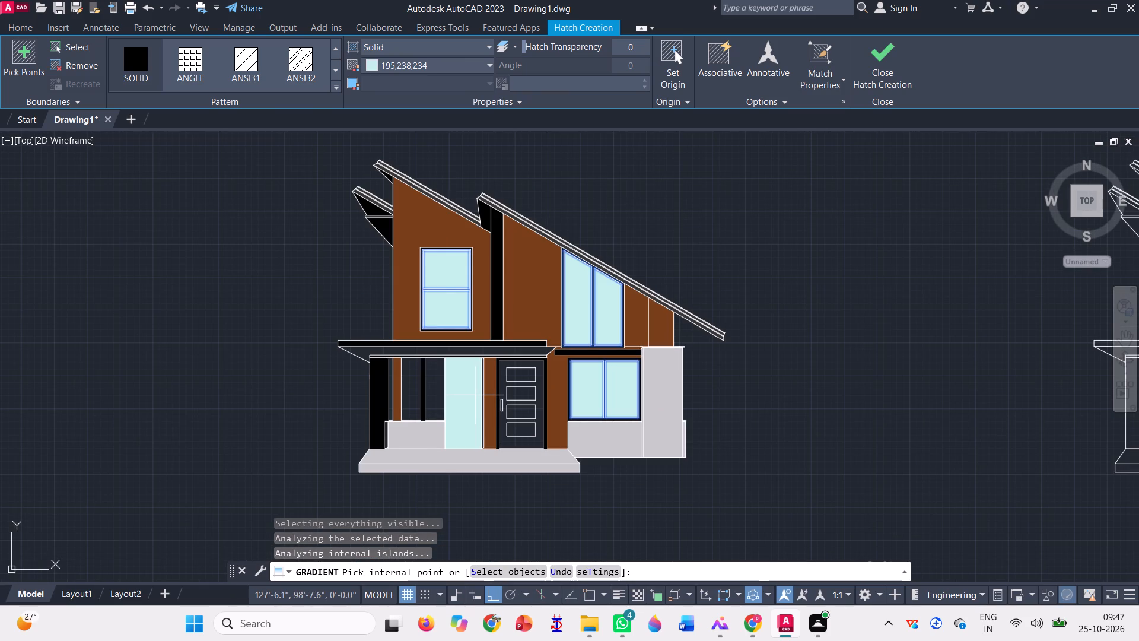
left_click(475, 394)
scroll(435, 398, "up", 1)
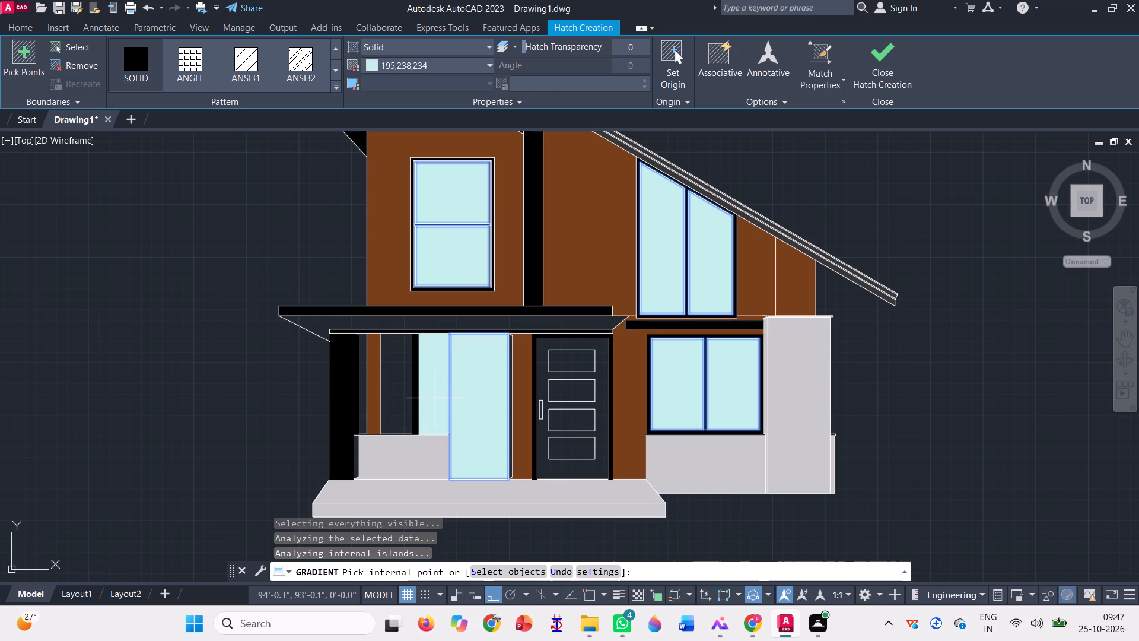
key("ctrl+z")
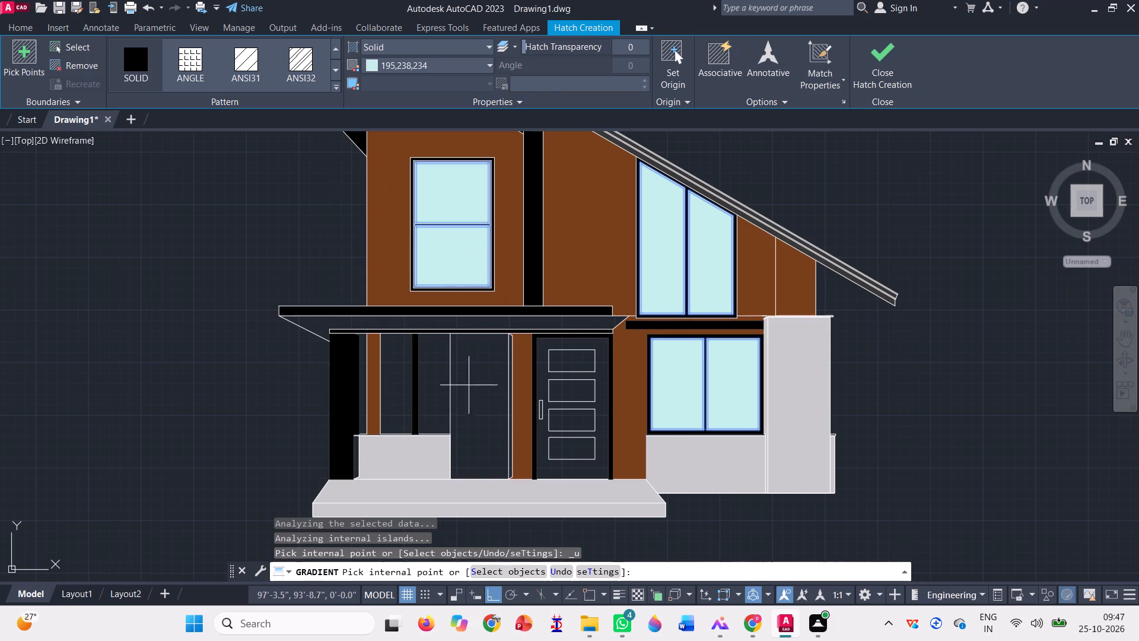
Fill the two narrow porch window panes above the low wall with 195,238,234.
scroll(405, 389, "up", 2)
left_click(405, 388)
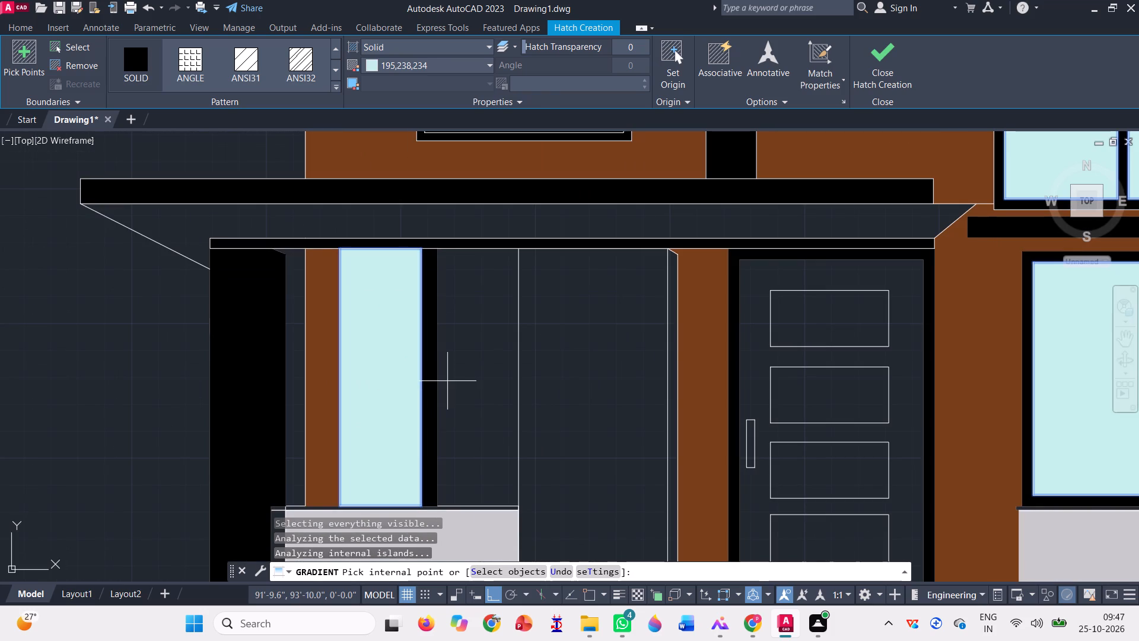
left_click(479, 386)
Fill the four rectangular panels of the front door with 195,238,234.
scroll(353, 342, "down", 3)
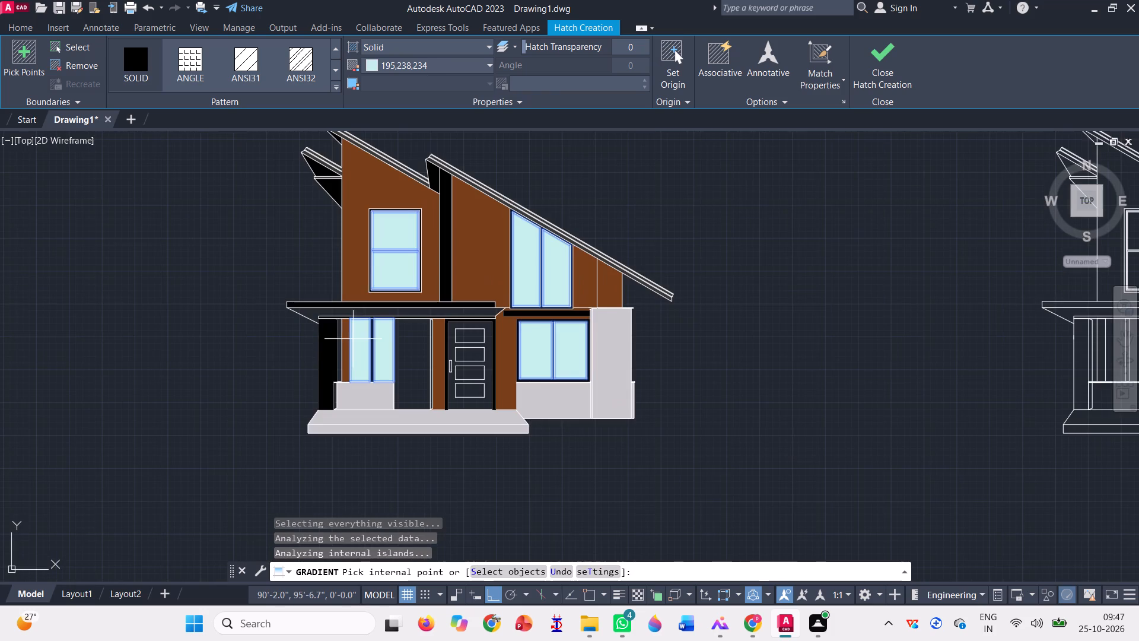
scroll(505, 350, "up", 1)
scroll(458, 342, "up", 3)
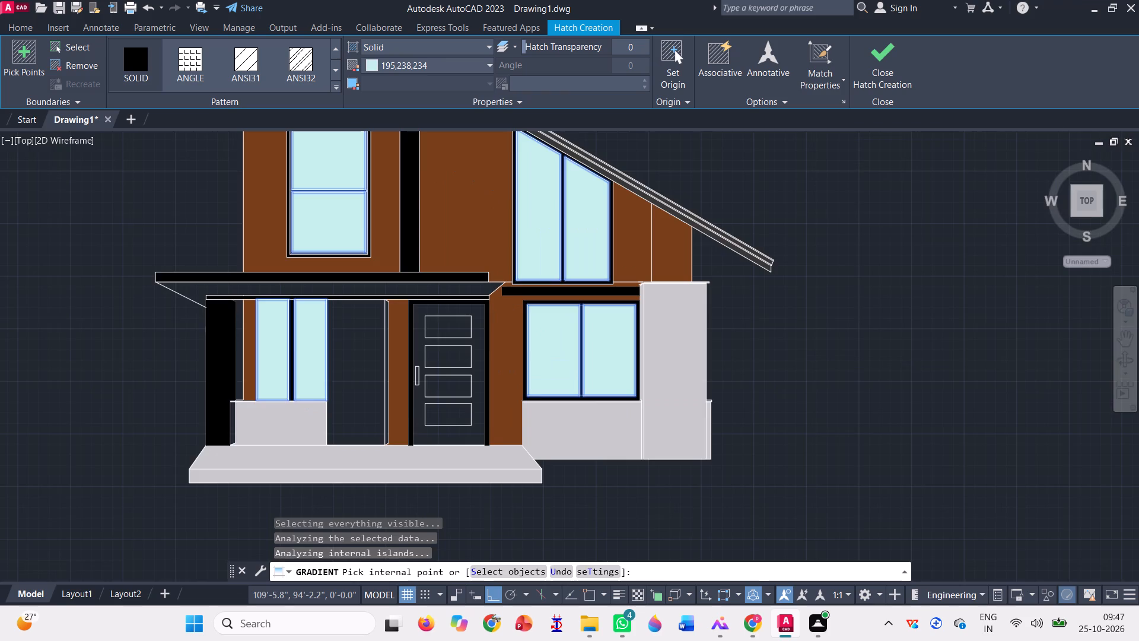
left_click(410, 295)
scroll(424, 303, "down", 1)
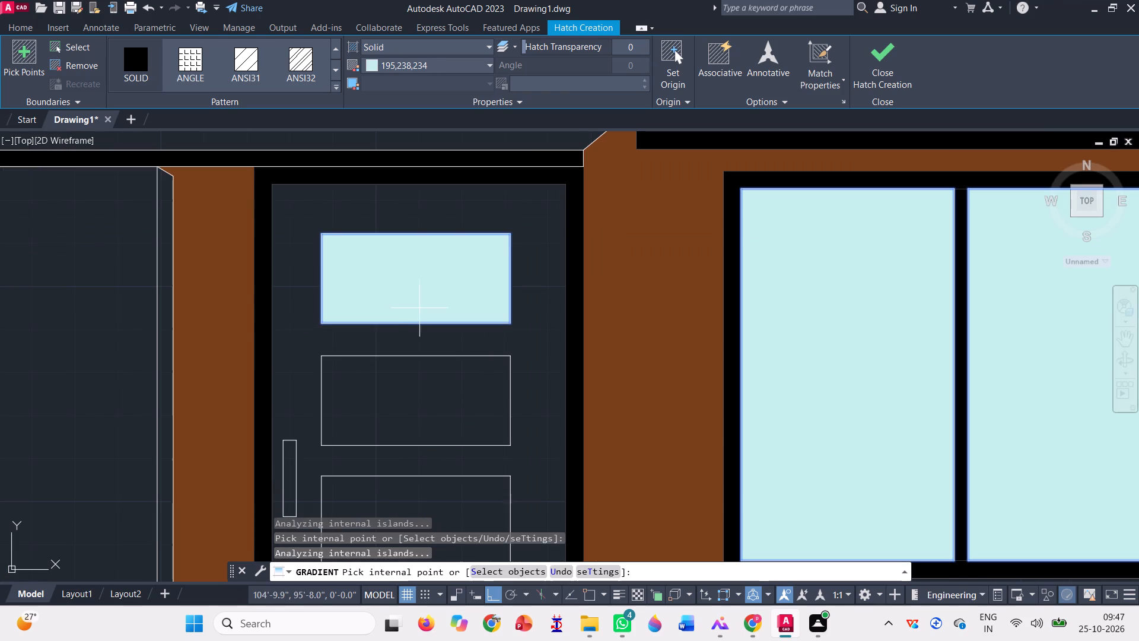
scroll(424, 303, "down", 2)
left_click(424, 330)
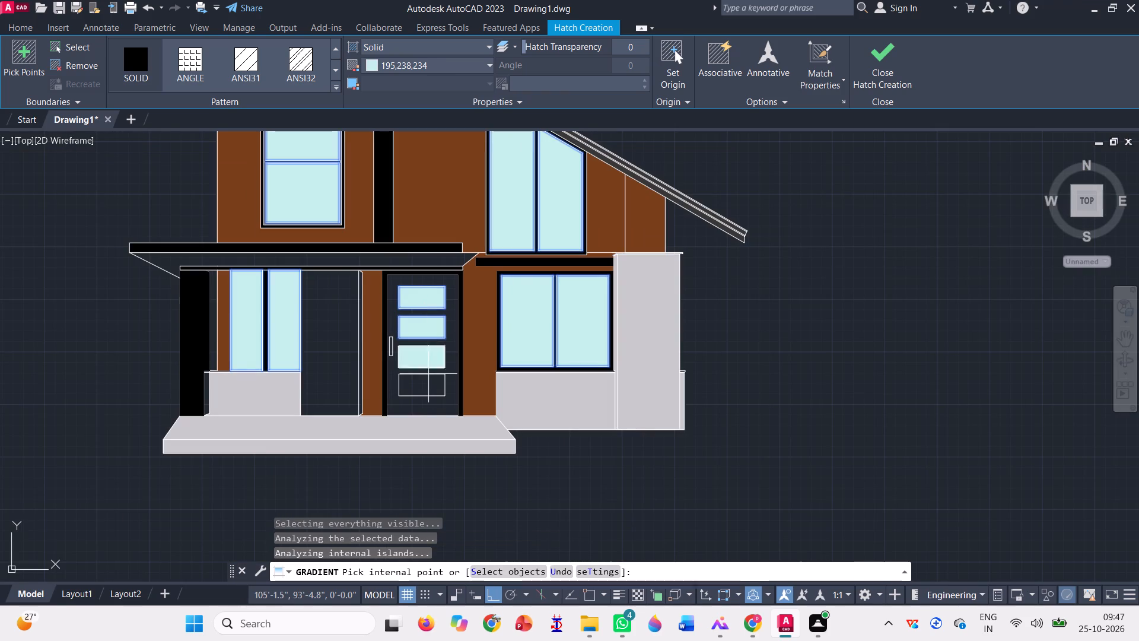
left_click(421, 357)
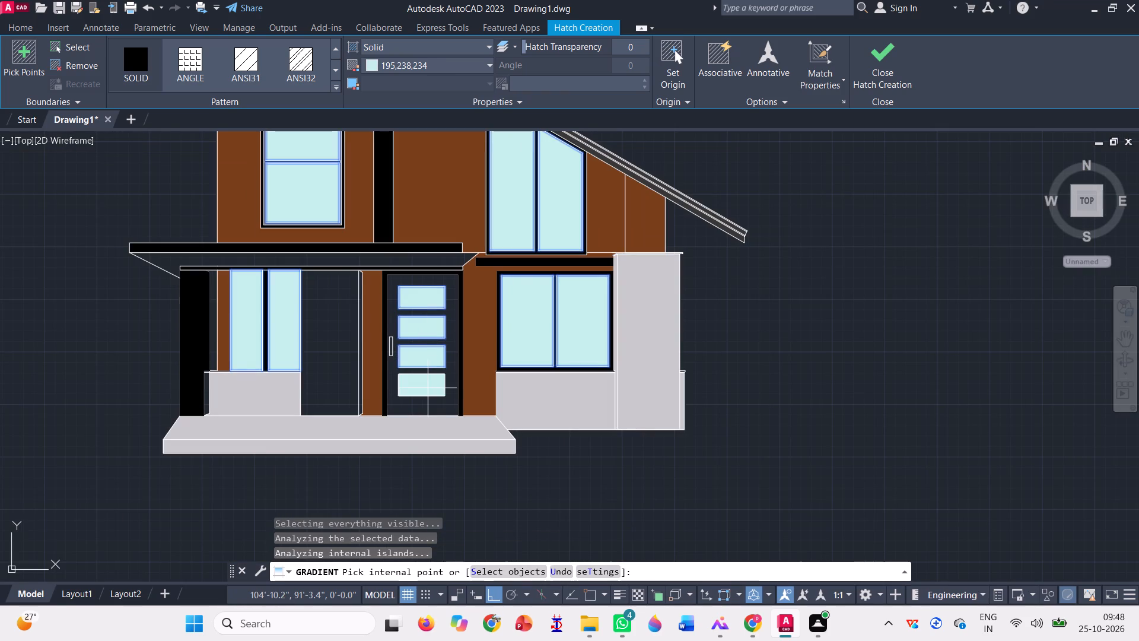
left_click(428, 391)
Examine the coloured elevation and its uncoloured copy around the porch for remaining unfilled areas.
scroll(394, 377, "down", 2)
scroll(281, 349, "down", 1)
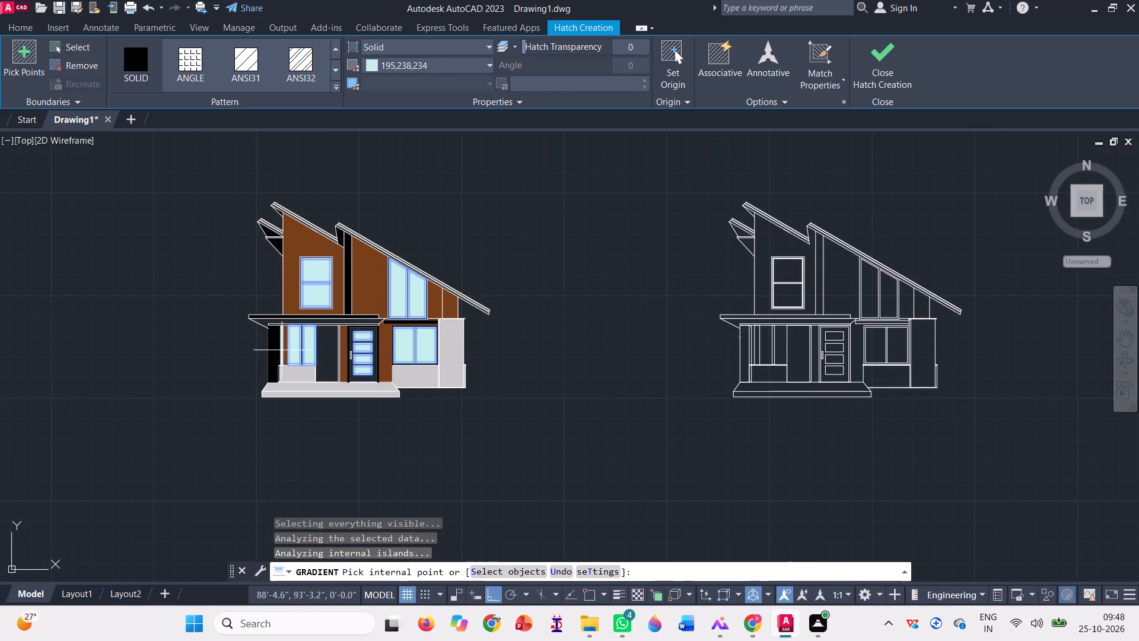
scroll(782, 333, "up", 6)
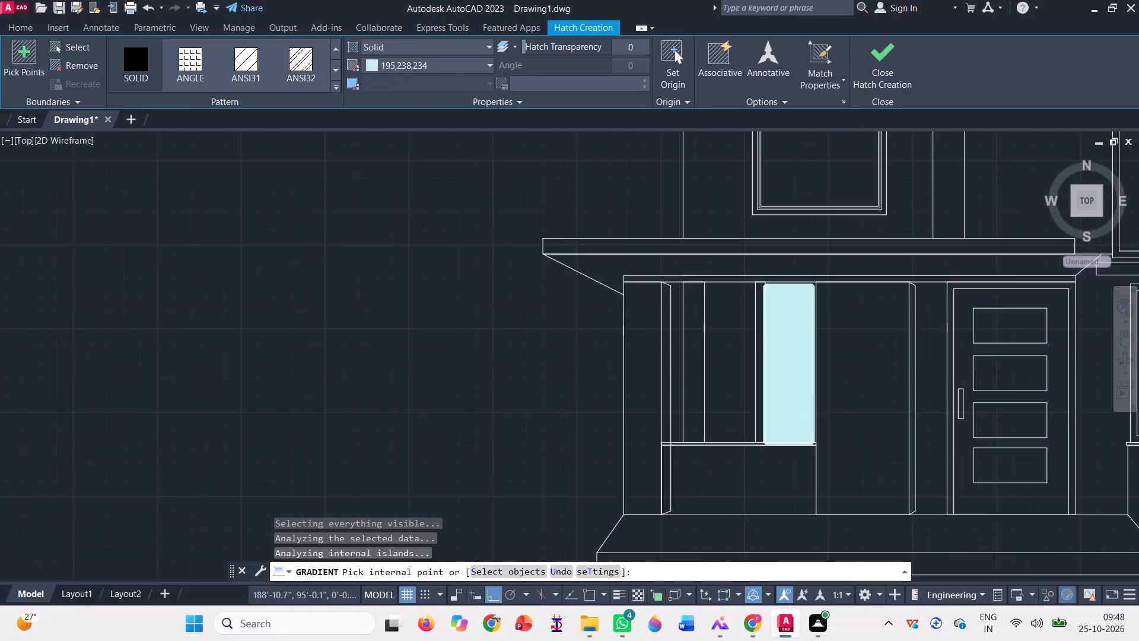
scroll(585, 322, "down", 4)
scroll(665, 291, "down", 1)
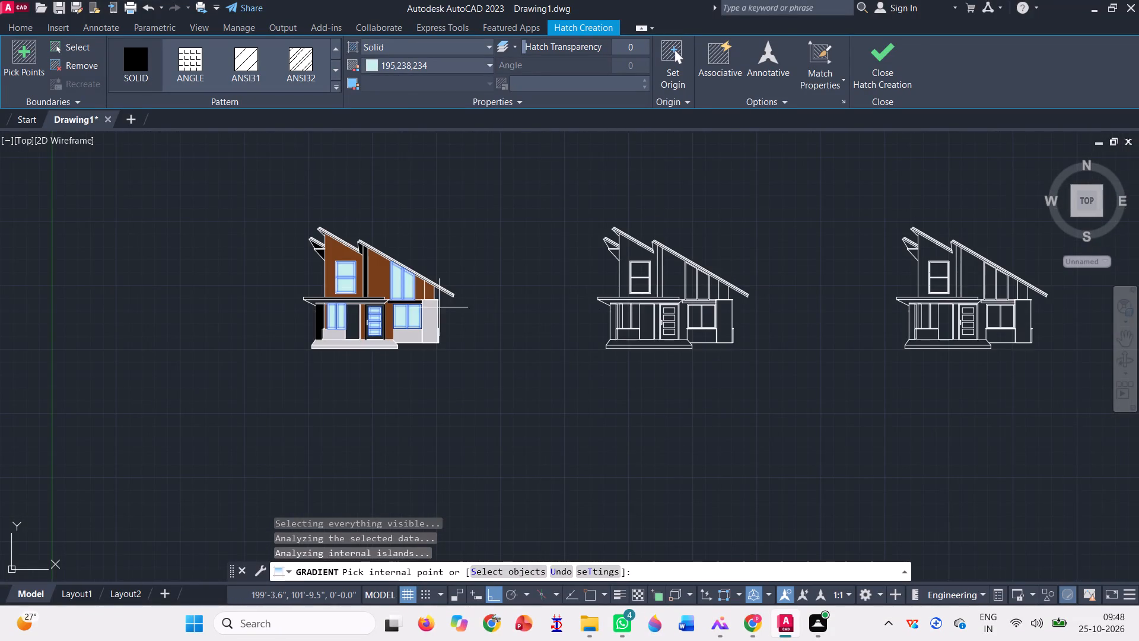
scroll(352, 285, "up", 3)
scroll(242, 365, "up", 3)
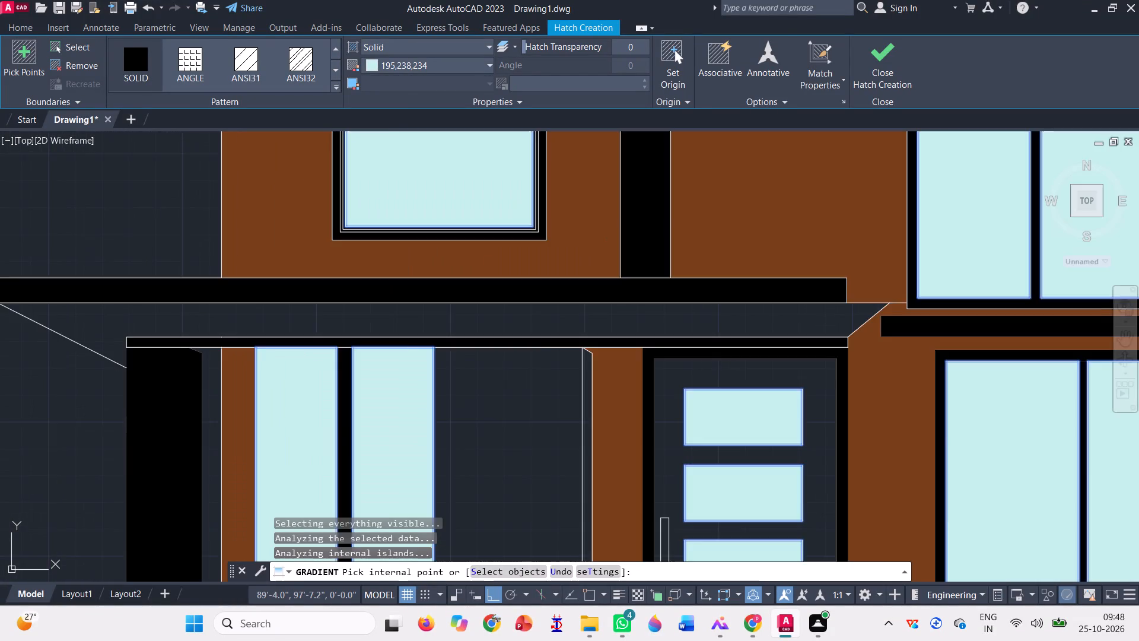
scroll(322, 302, "down", 5)
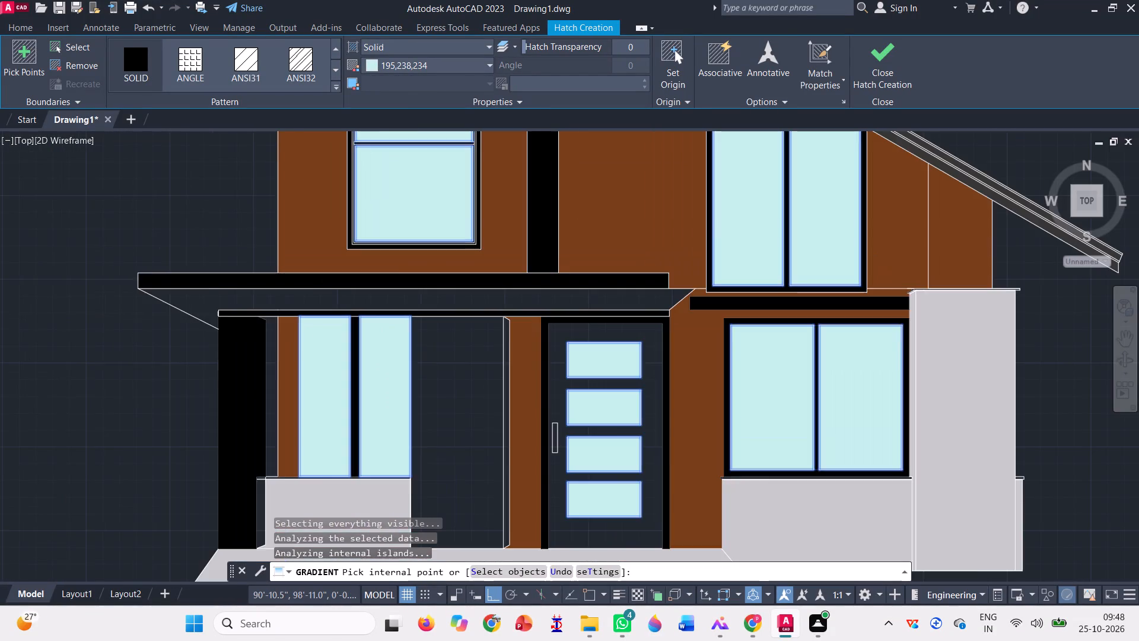
scroll(513, 301, "down", 1)
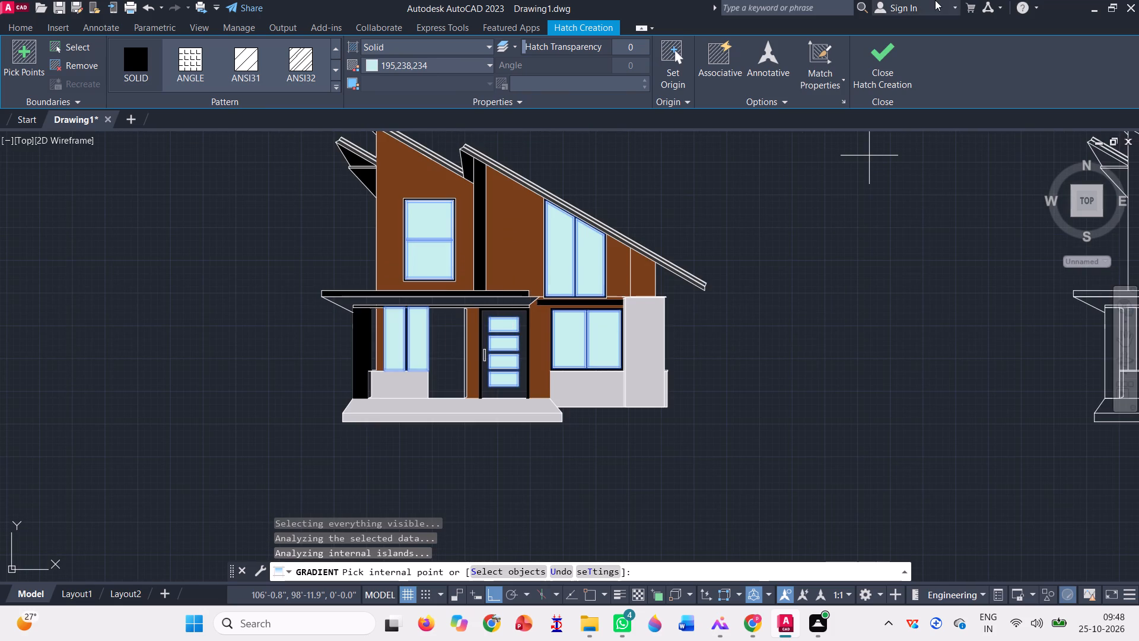
Finish the light cyan glazing hatch.
left_click(882, 68)
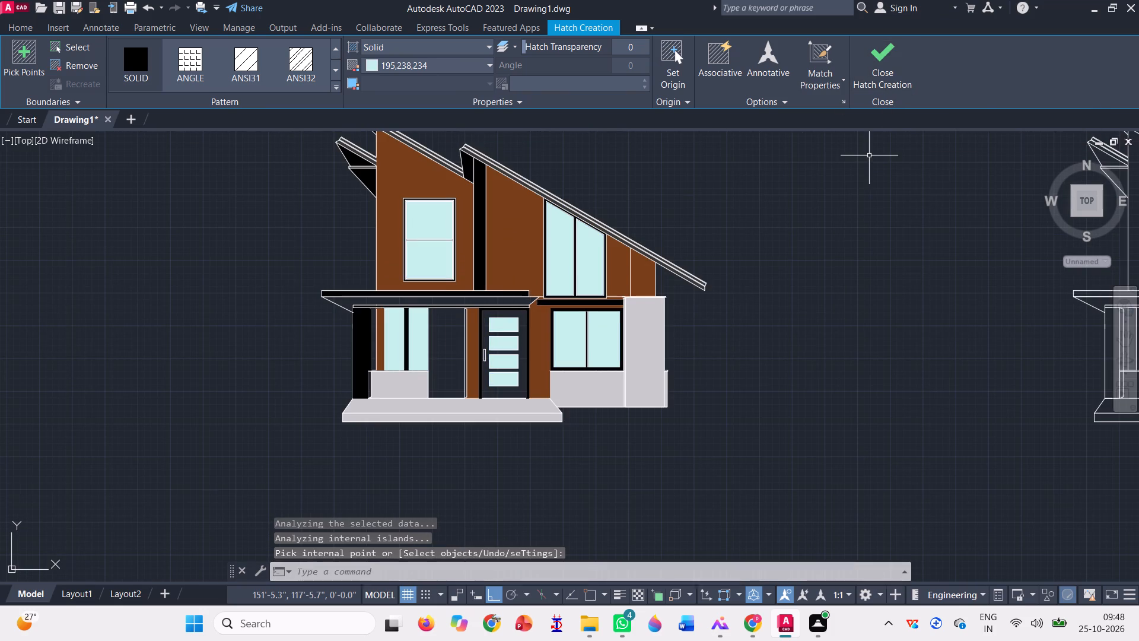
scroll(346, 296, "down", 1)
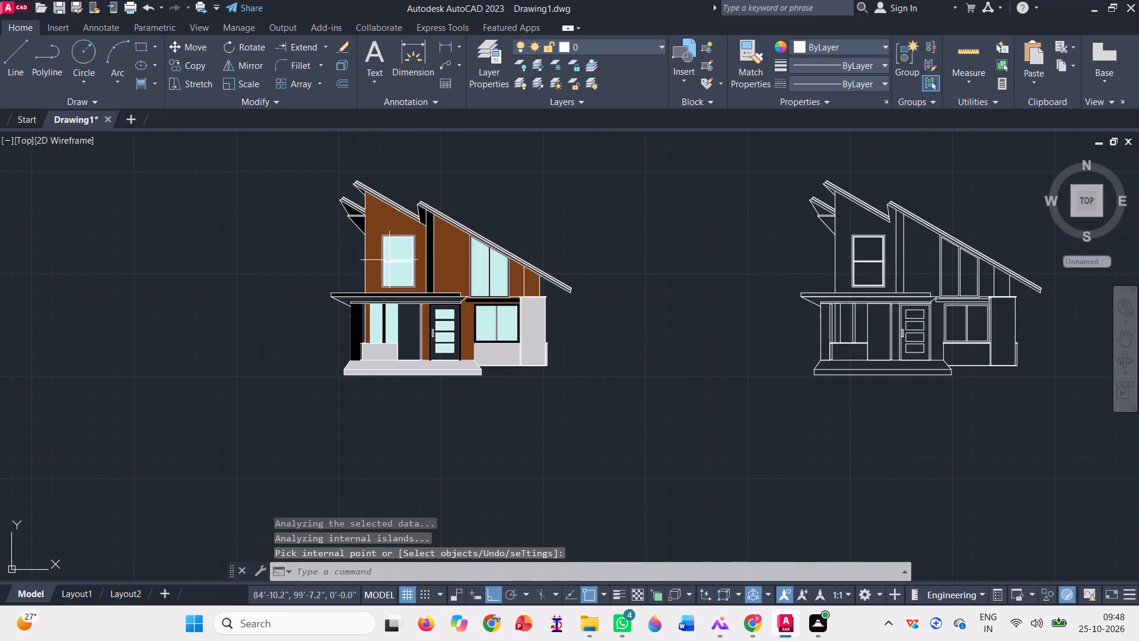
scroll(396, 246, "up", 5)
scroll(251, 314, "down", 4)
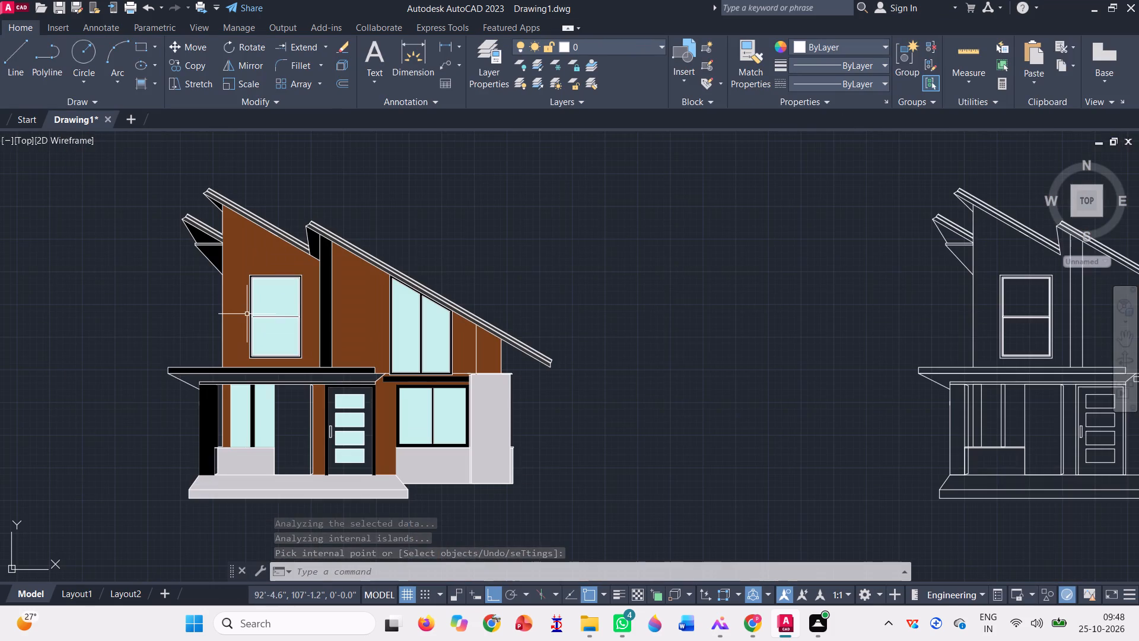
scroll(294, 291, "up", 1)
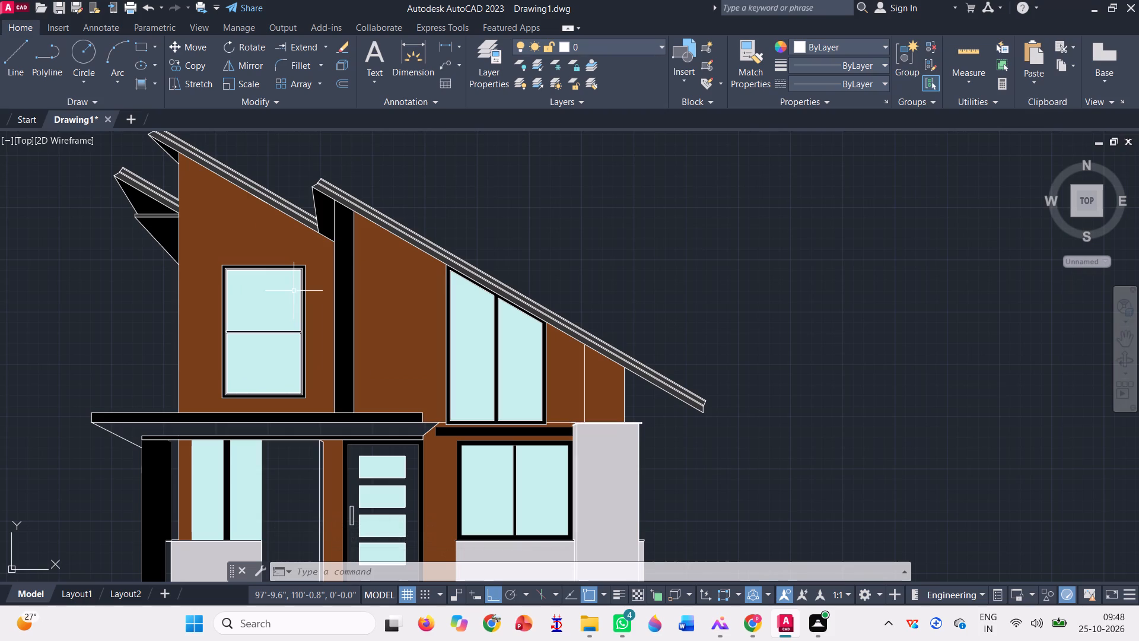
Fill the front door leaf around its glass panels with solid brown 119,62,24.
left_click(140, 86)
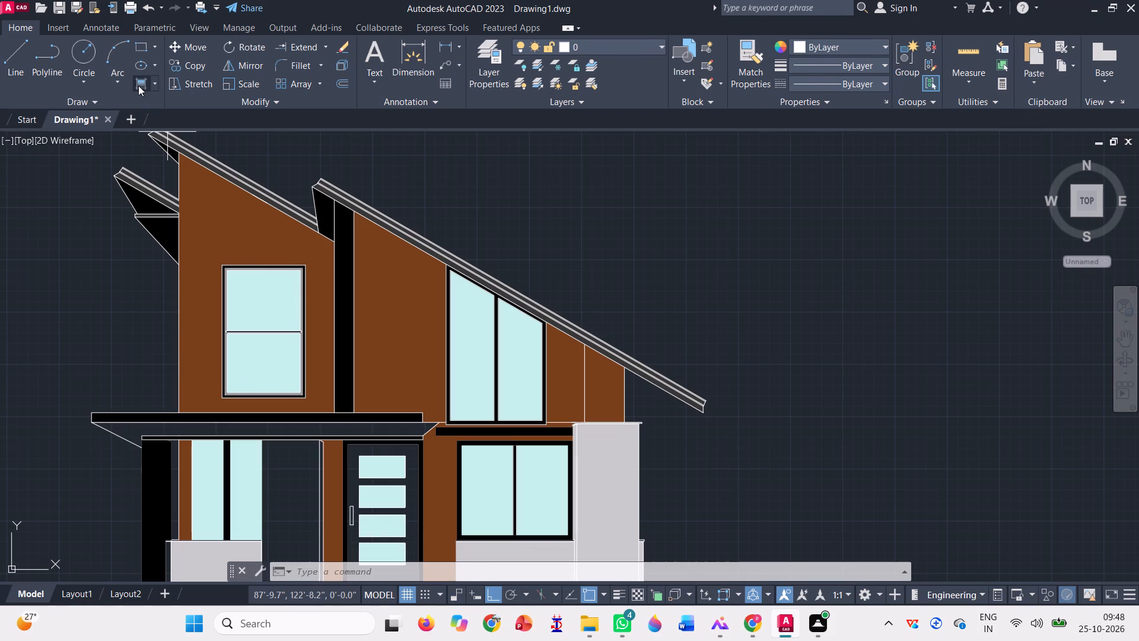
scroll(212, 56, "up", 9)
scroll(206, 56, "down", 1)
scroll(206, 56, "up", 5)
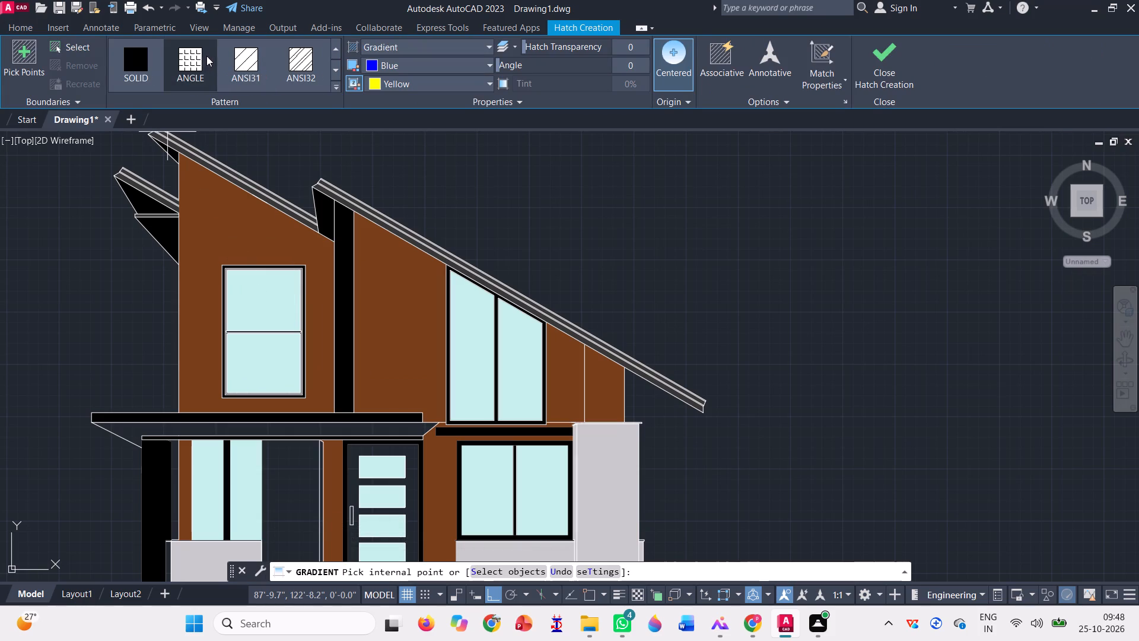
scroll(206, 56, "up", 1)
left_click(139, 75)
left_click(384, 67)
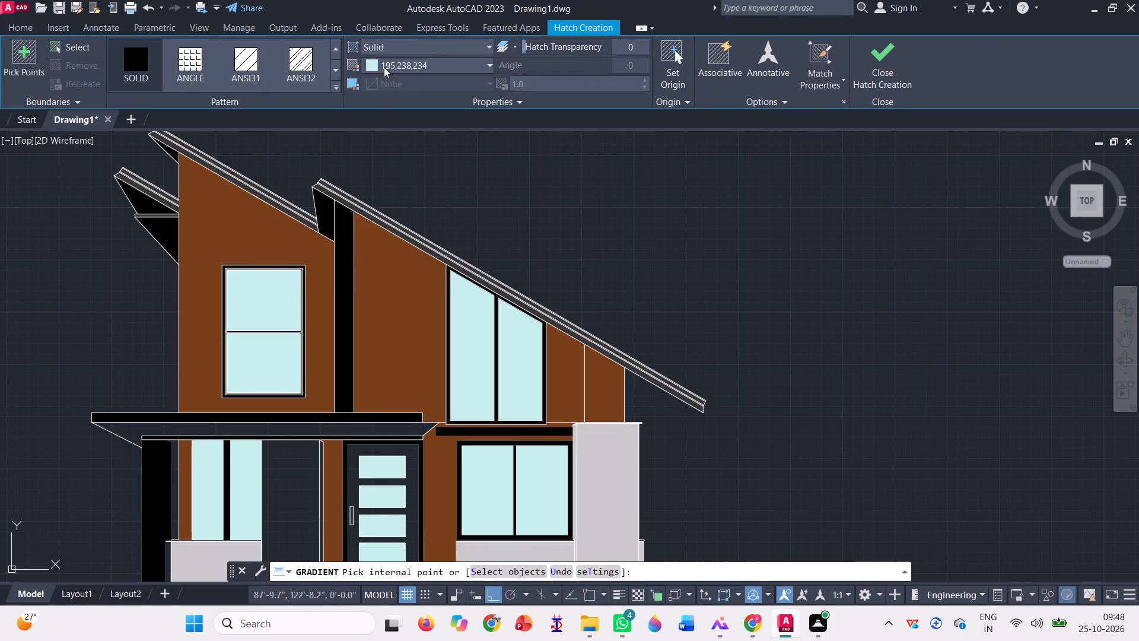
left_click(402, 256)
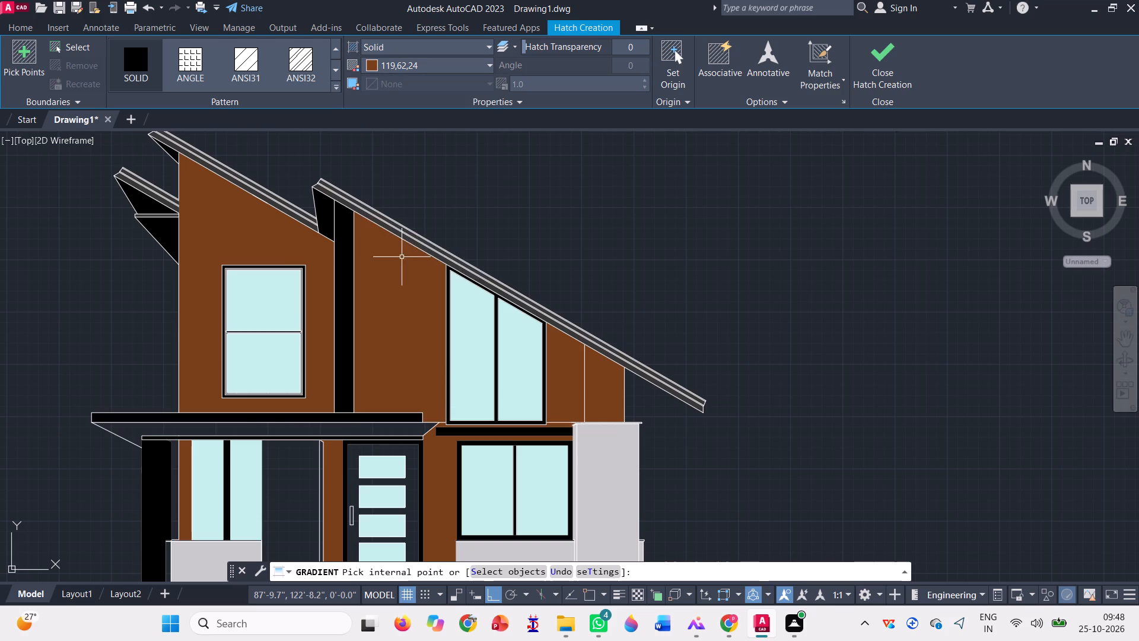
scroll(410, 247, "down", 1)
scroll(399, 363, "up", 4)
scroll(397, 320, "down", 1)
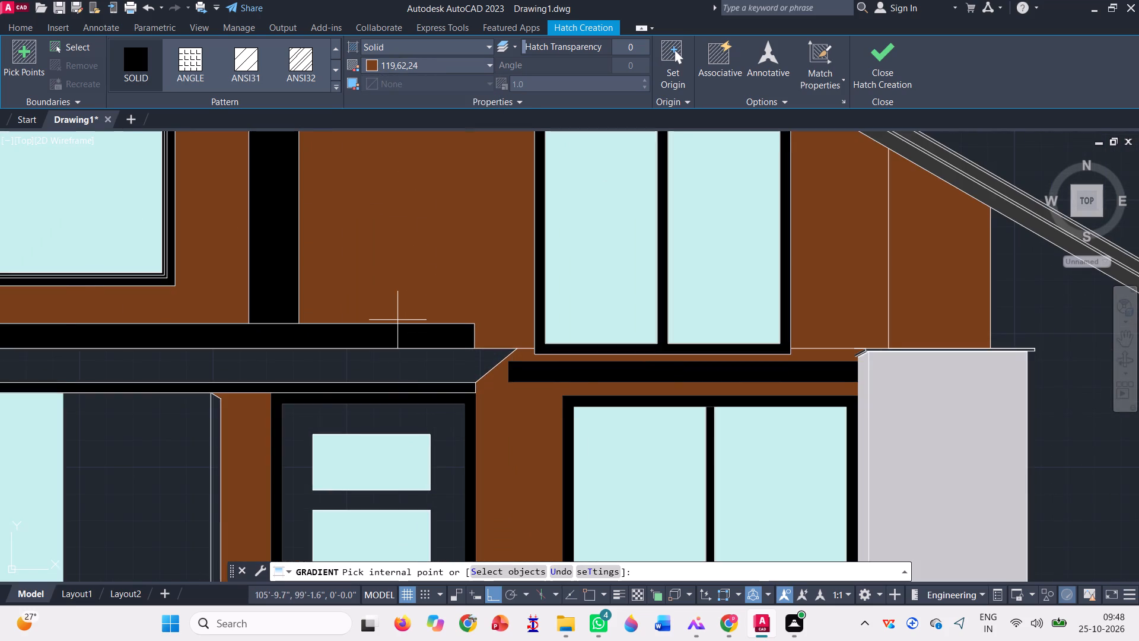
scroll(397, 320, "down", 2)
scroll(358, 384, "up", 4)
left_click(353, 380)
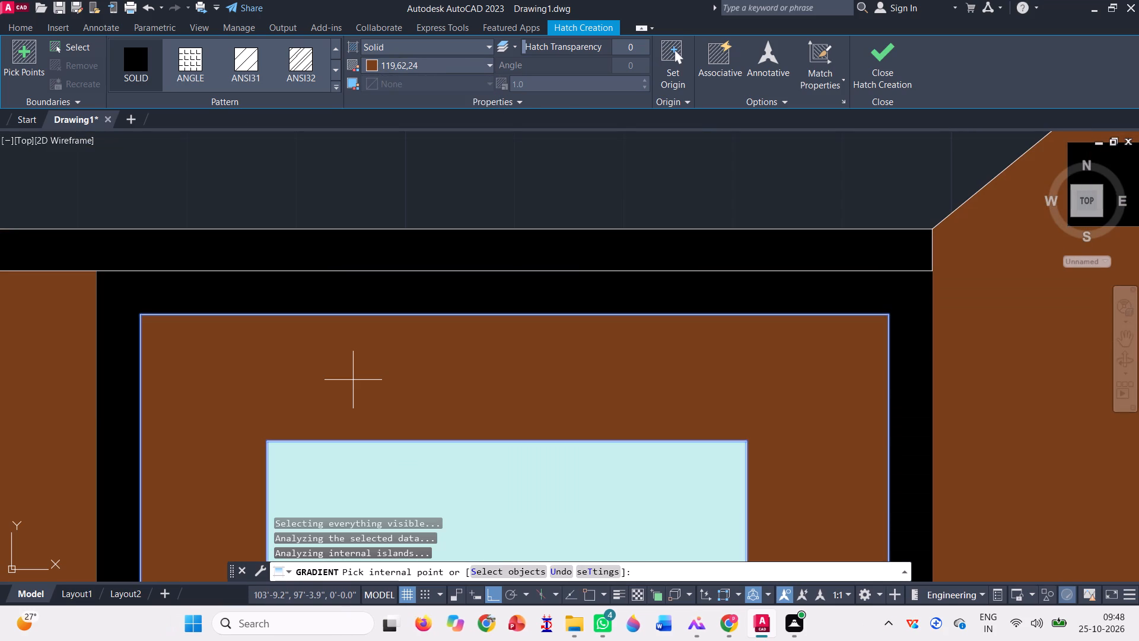
scroll(371, 334, "down", 14)
scroll(396, 292, "down", 3)
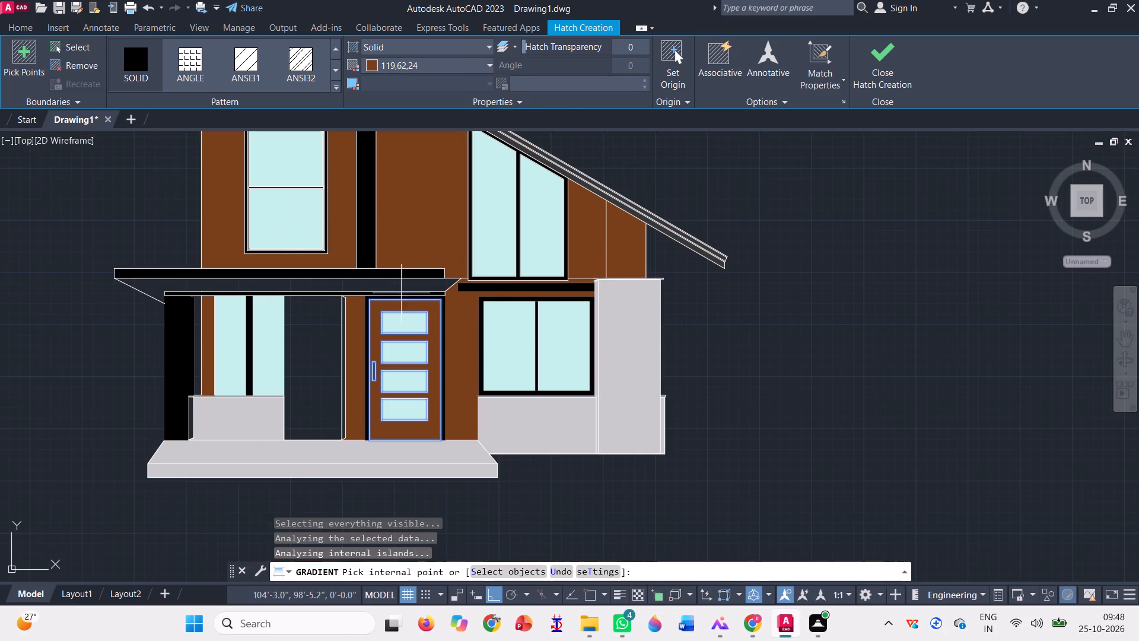
left_click(873, 64)
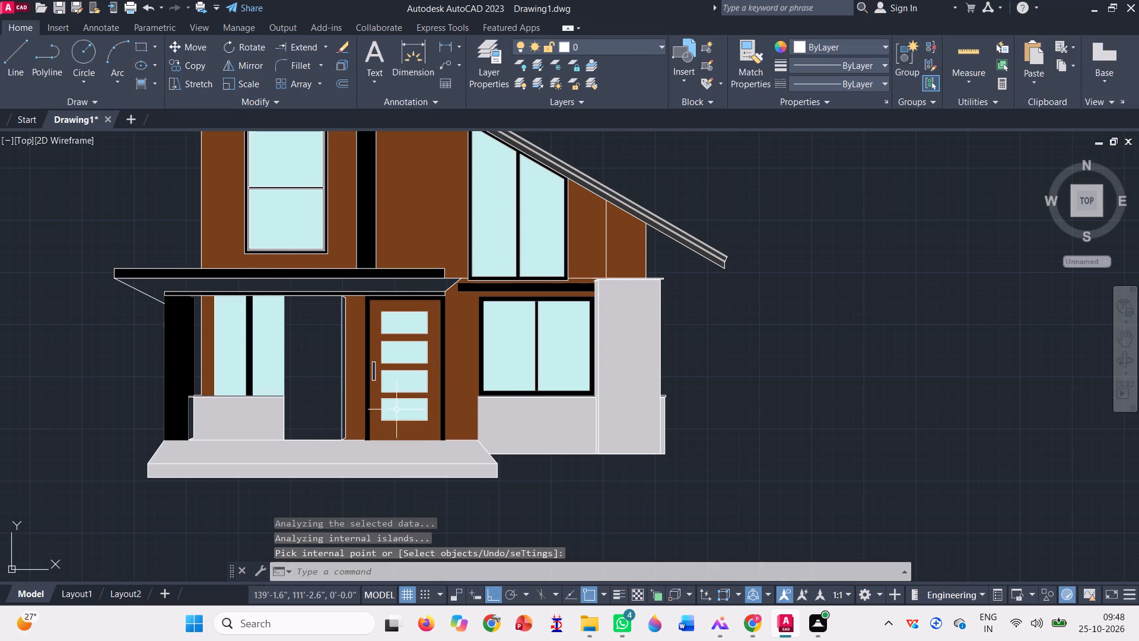
Set up a new hatch with the USER line pattern in dark brown 25,13,5.
left_click(152, 80)
left_click(148, 112)
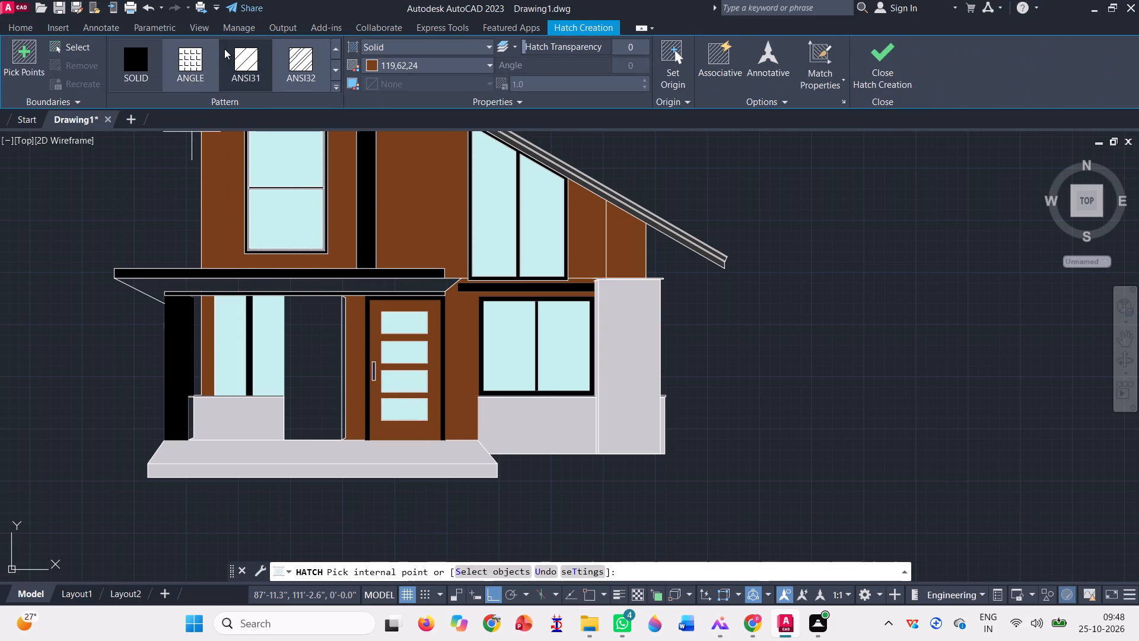
scroll(224, 49, "up", 2)
scroll(224, 48, "down", 3)
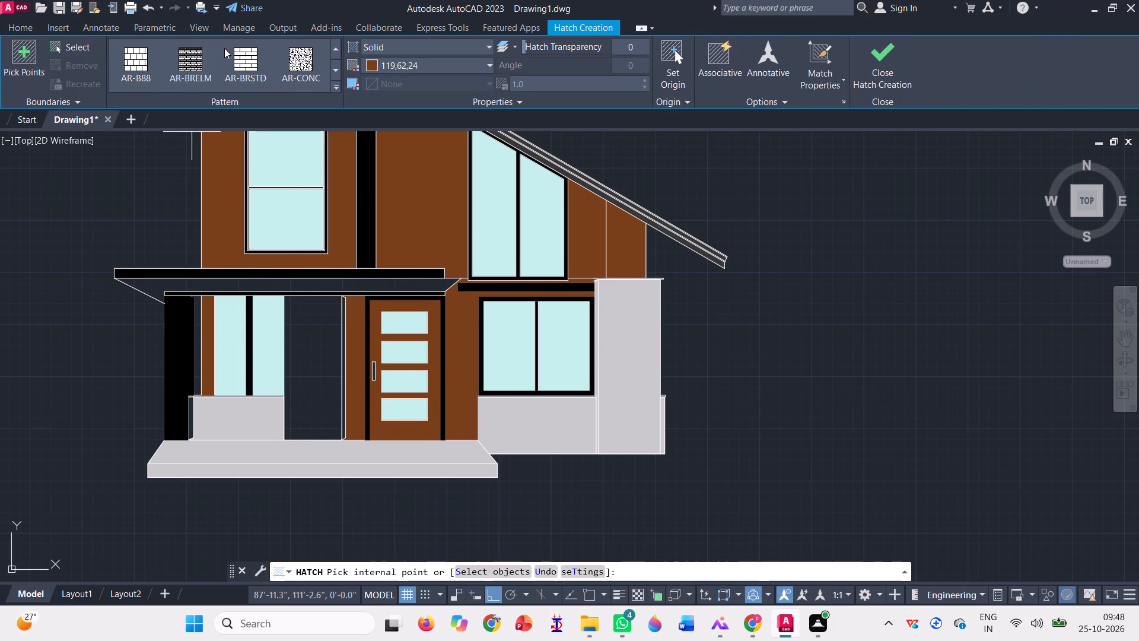
scroll(224, 48, "down", 11)
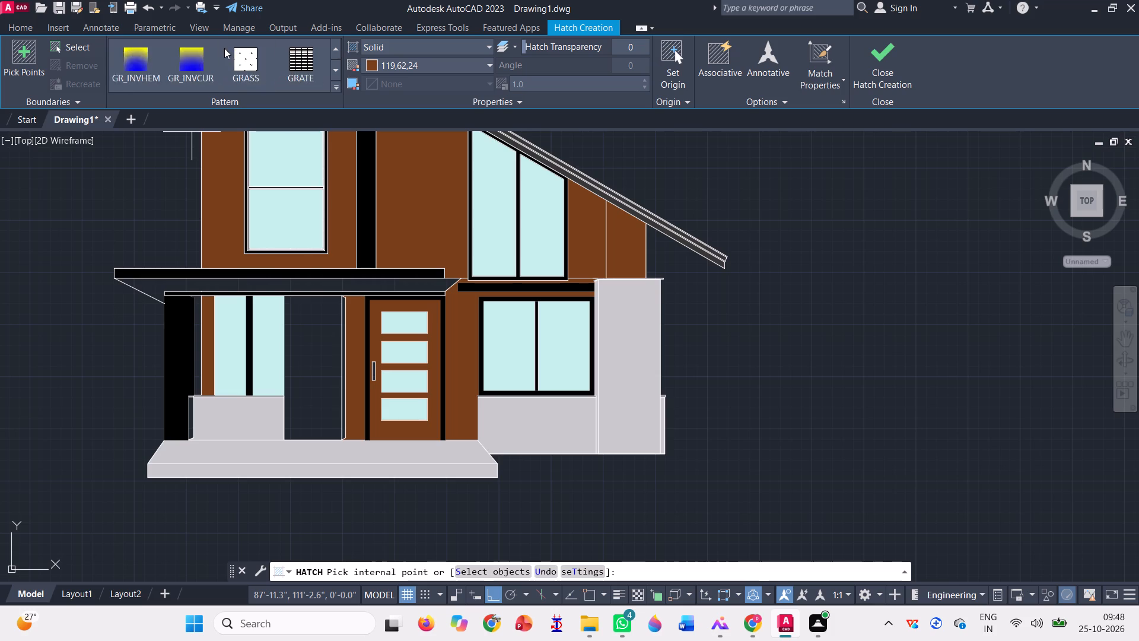
scroll(224, 48, "down", 17)
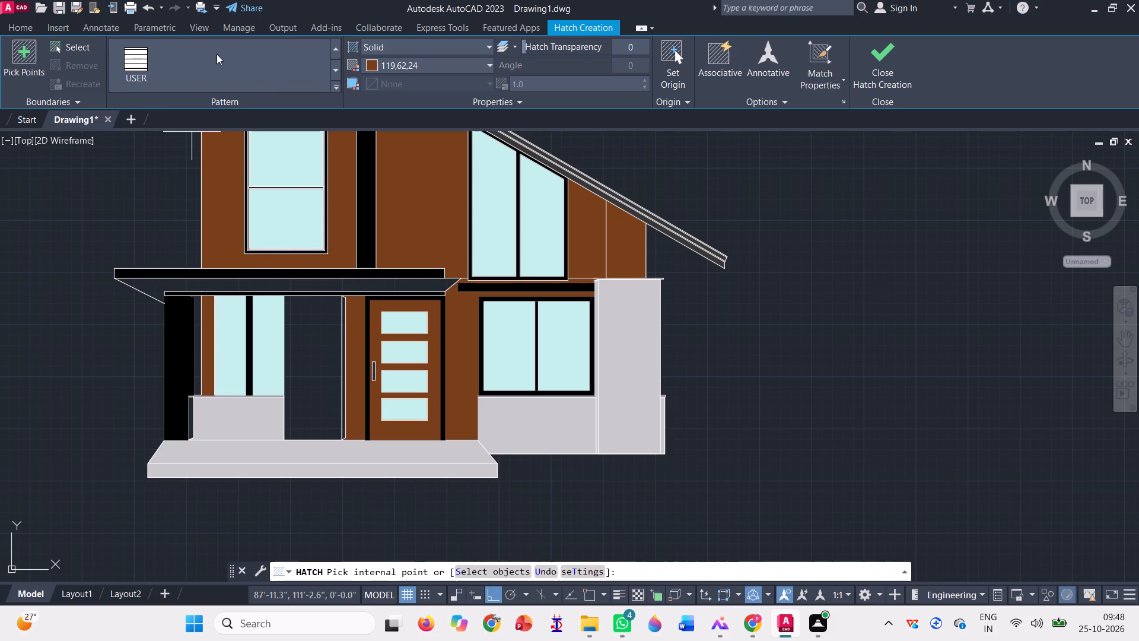
left_click(133, 53)
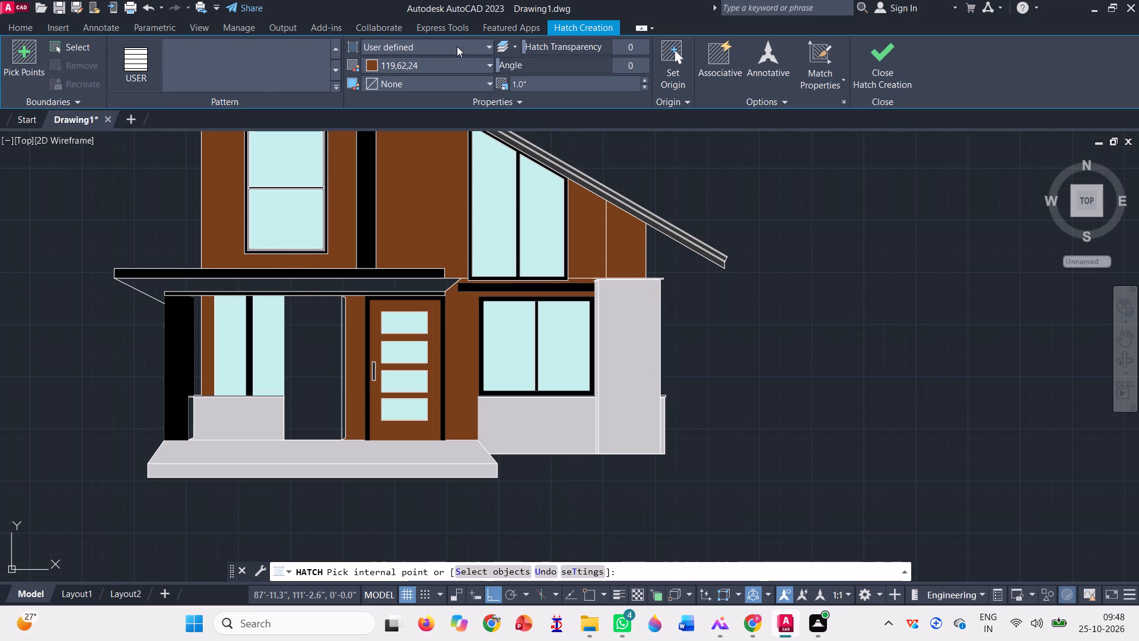
left_click(471, 64)
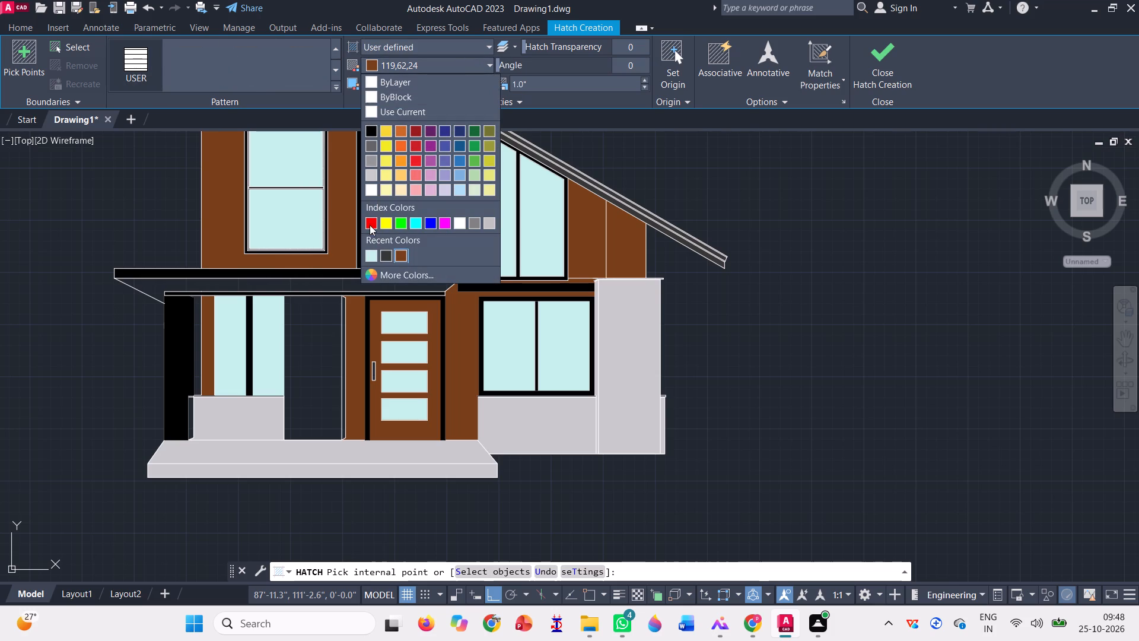
left_click(384, 269)
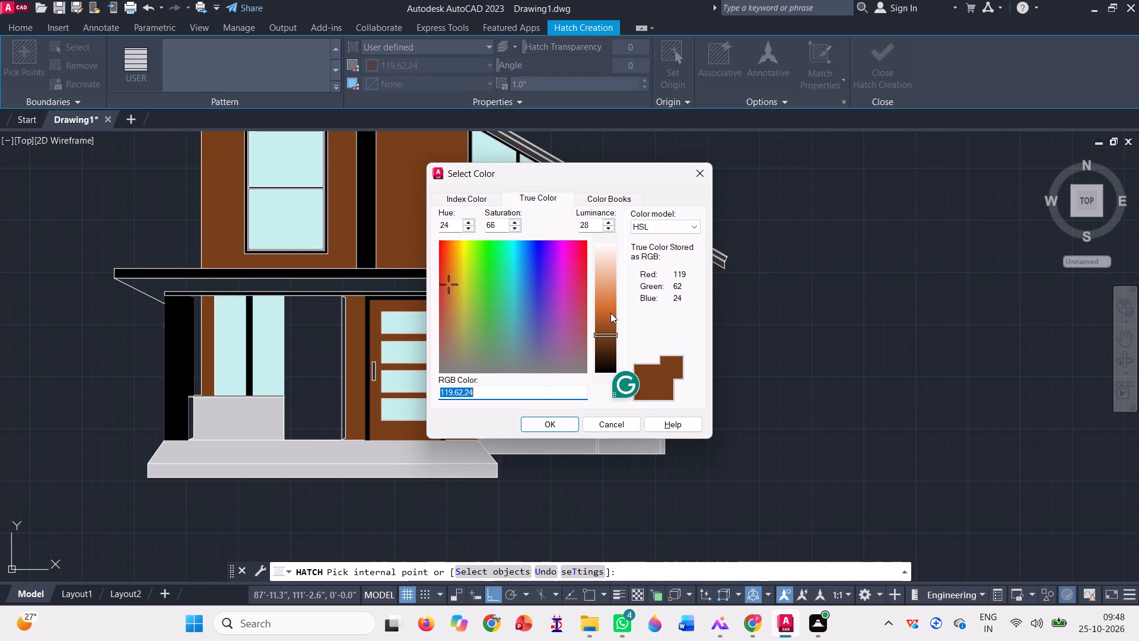
left_click(603, 365)
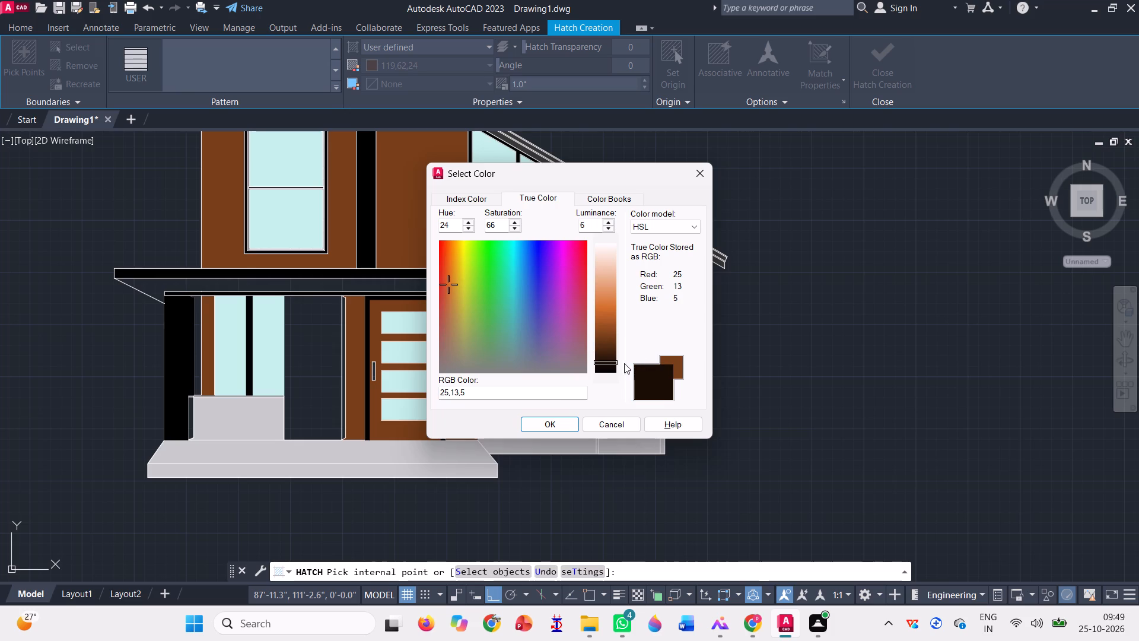
left_click(543, 423)
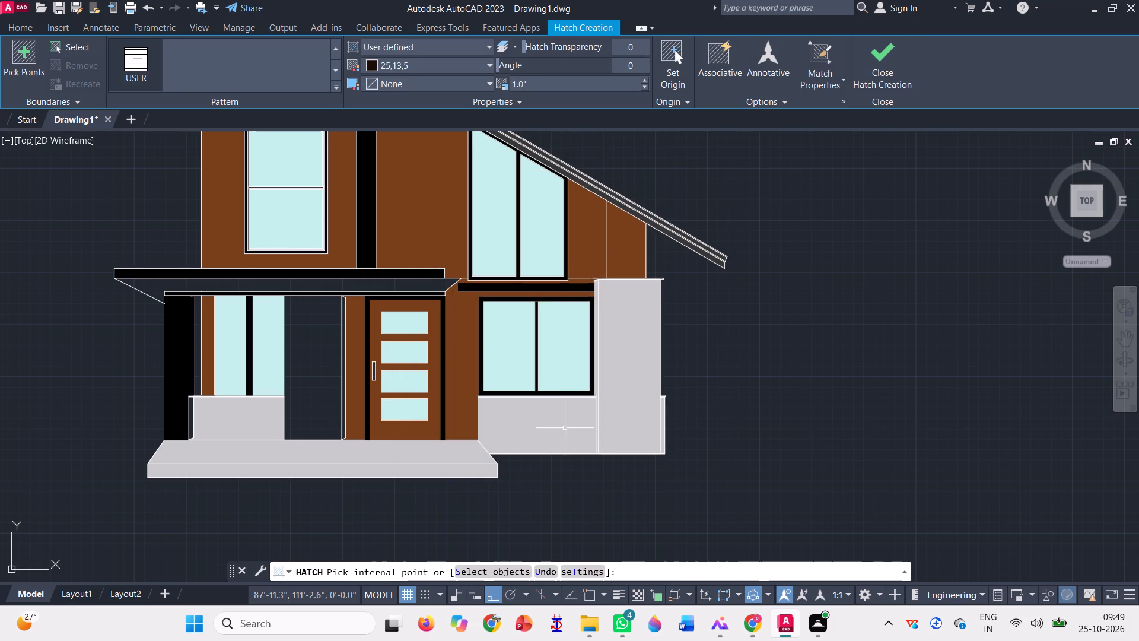
Hatch the four upper-floor brown wall areas, including the two sections beside the sloped window, with the USER line pattern.
scroll(501, 465, "down", 1)
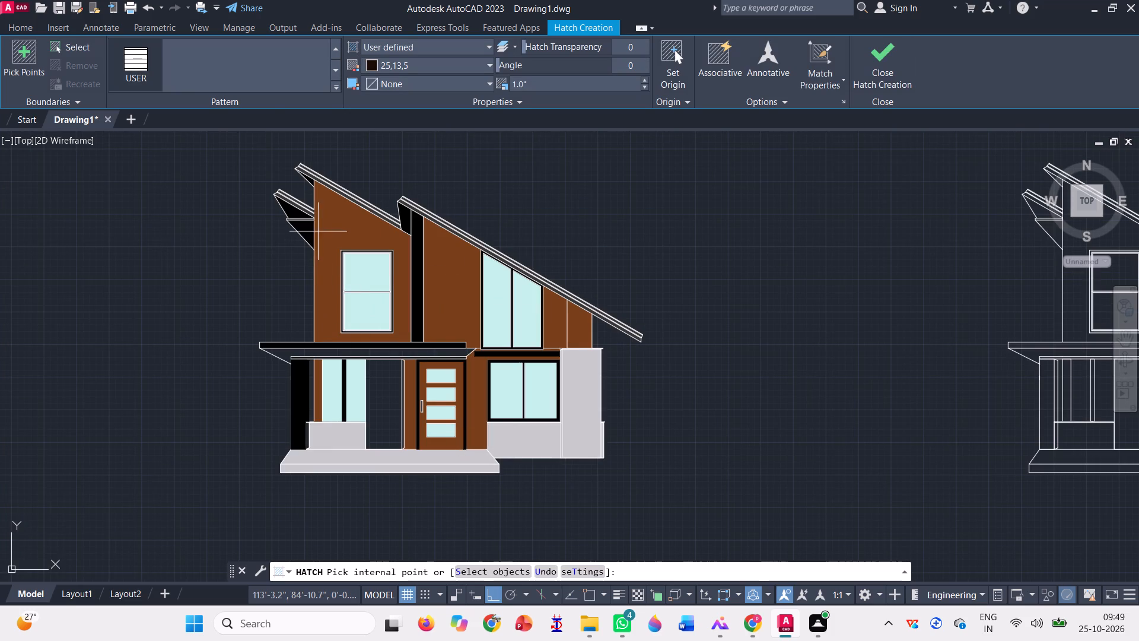
left_click(324, 215)
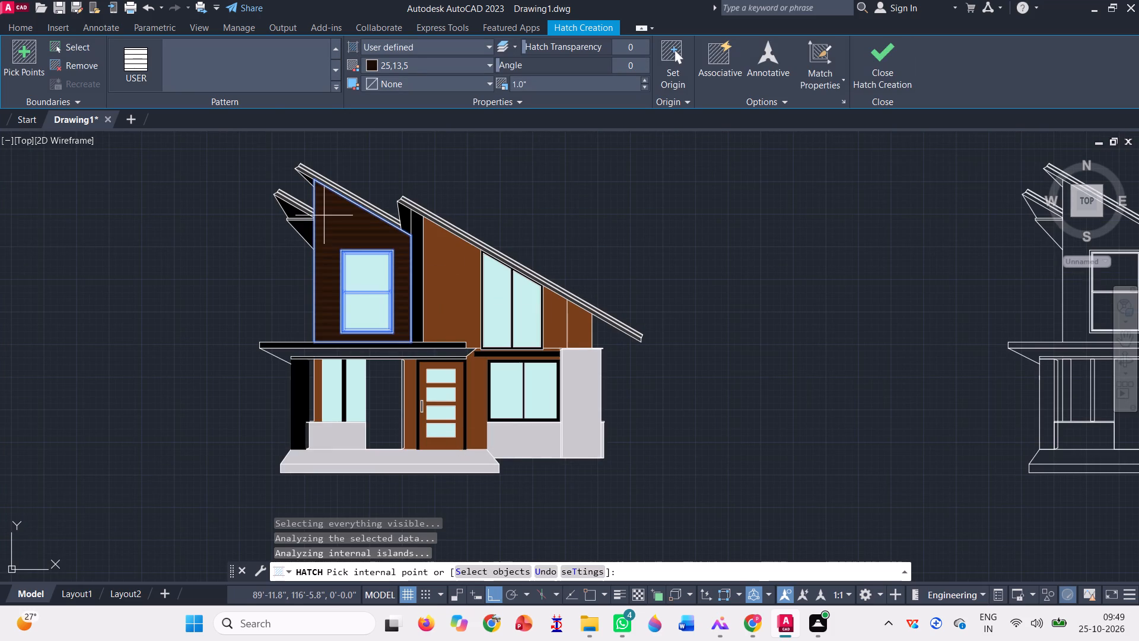
scroll(358, 256, "up", 3)
scroll(290, 277, "down", 2)
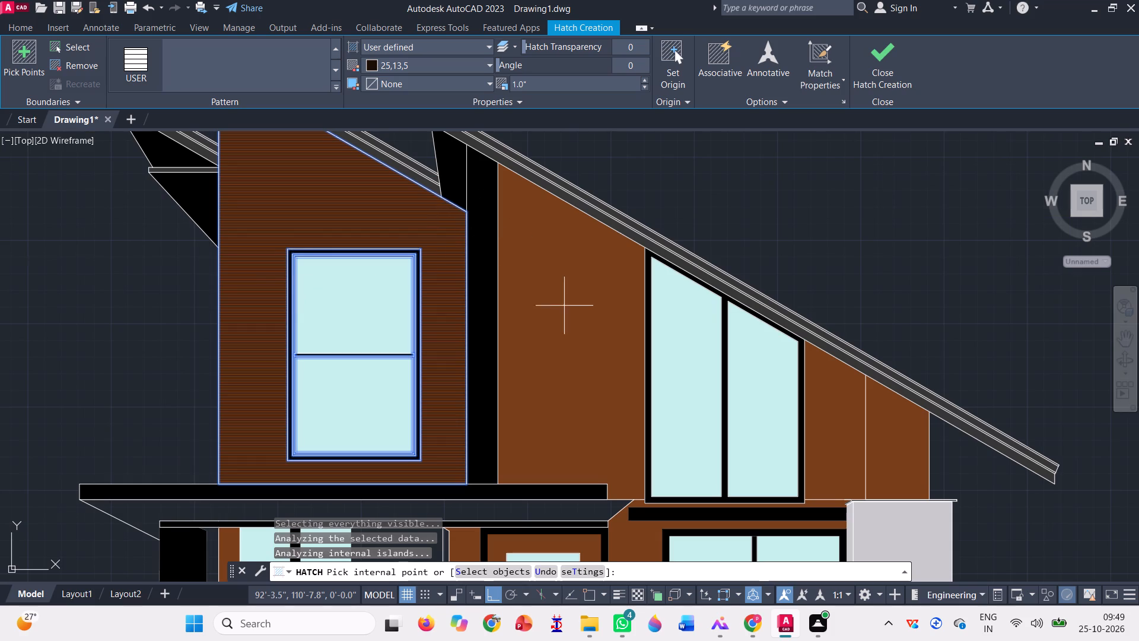
left_click(572, 310)
scroll(462, 263, "down", 2)
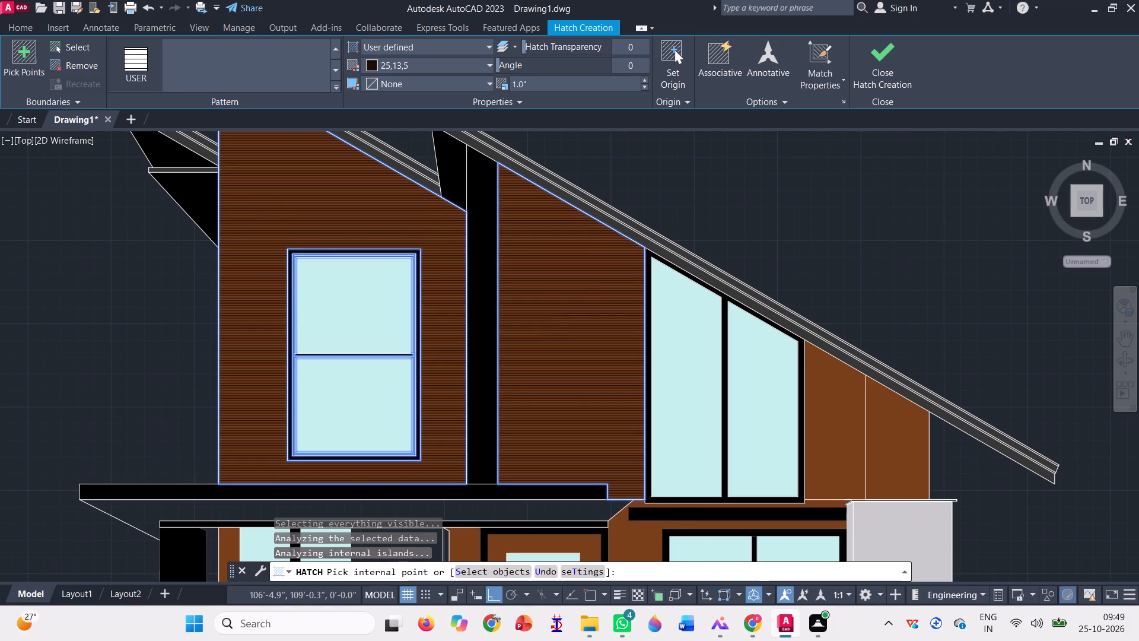
scroll(462, 264, "down", 1)
scroll(613, 342, "up", 3)
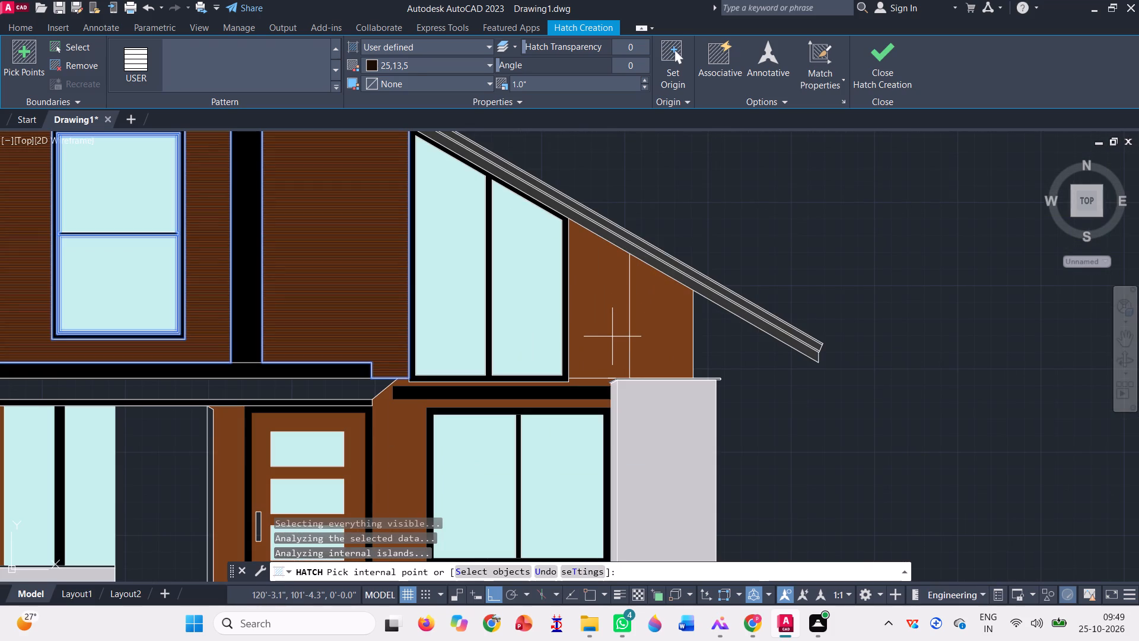
left_click(612, 334)
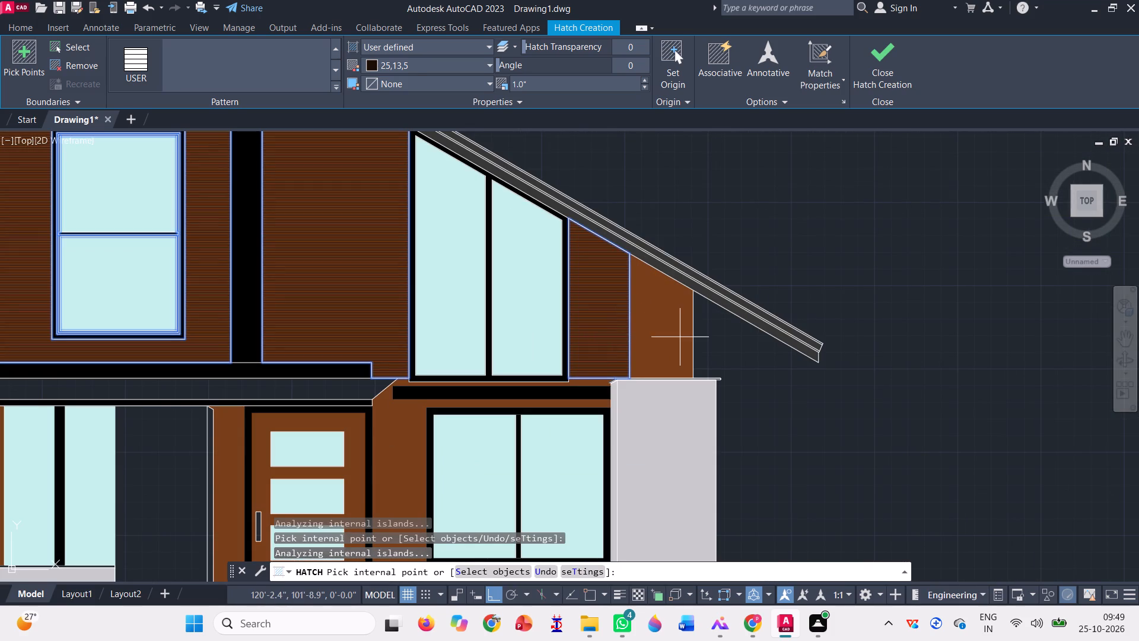
left_click(679, 334)
Add the same line hatch to the ground-floor brown walls: the porch window strip and the areas on both sides of the door.
scroll(584, 312, "down", 1)
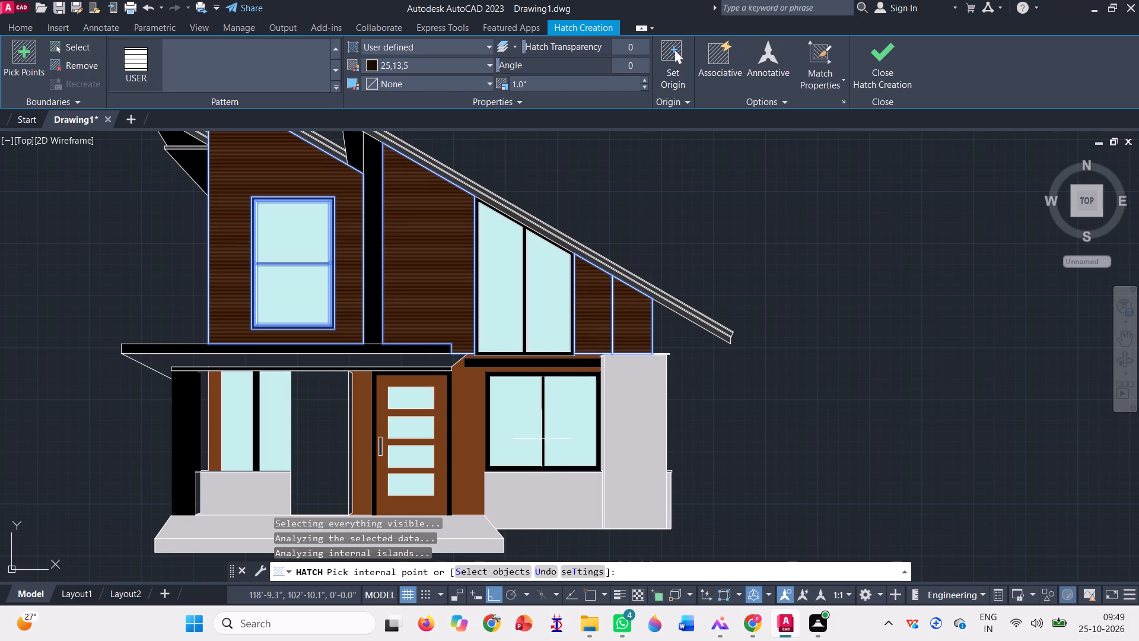
scroll(242, 415, "up", 3)
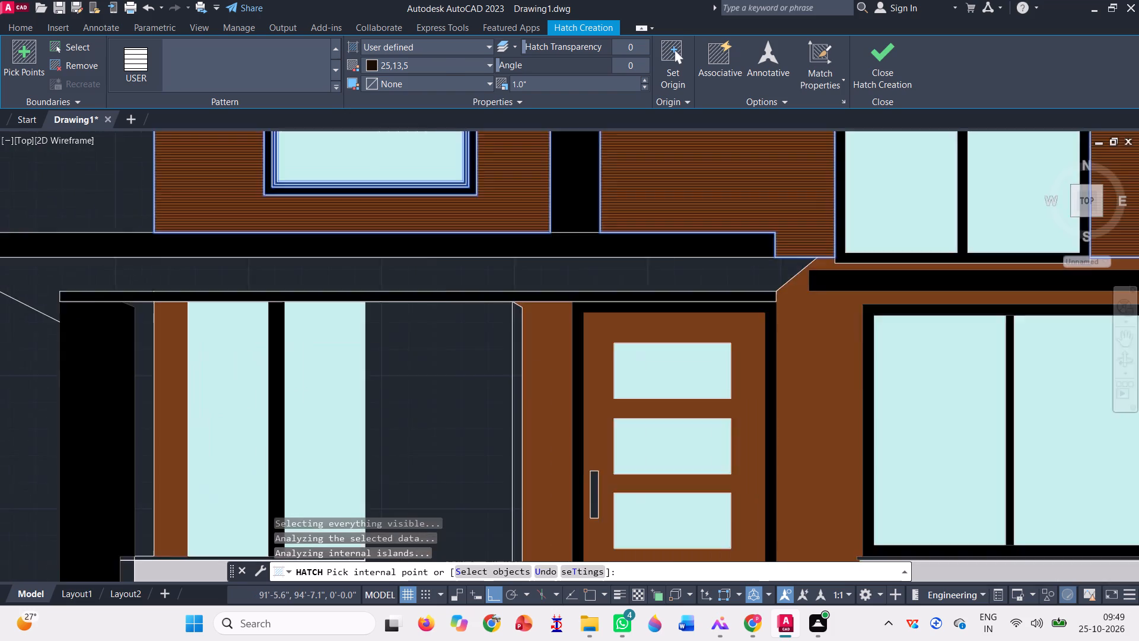
left_click(123, 377)
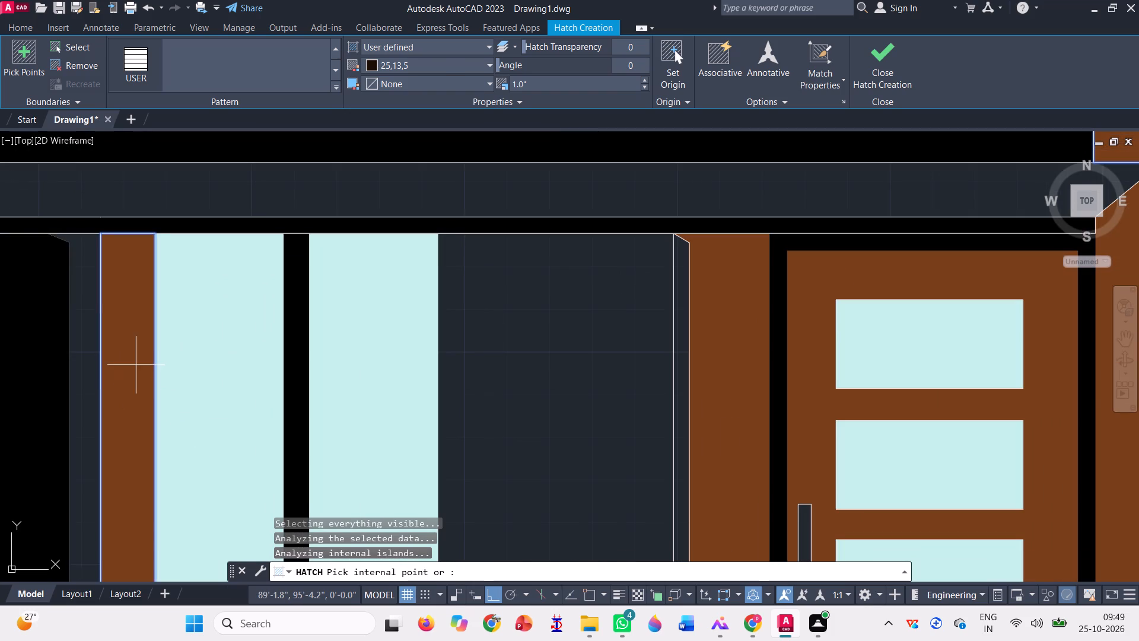
scroll(215, 303, "down", 3)
scroll(332, 344, "up", 1)
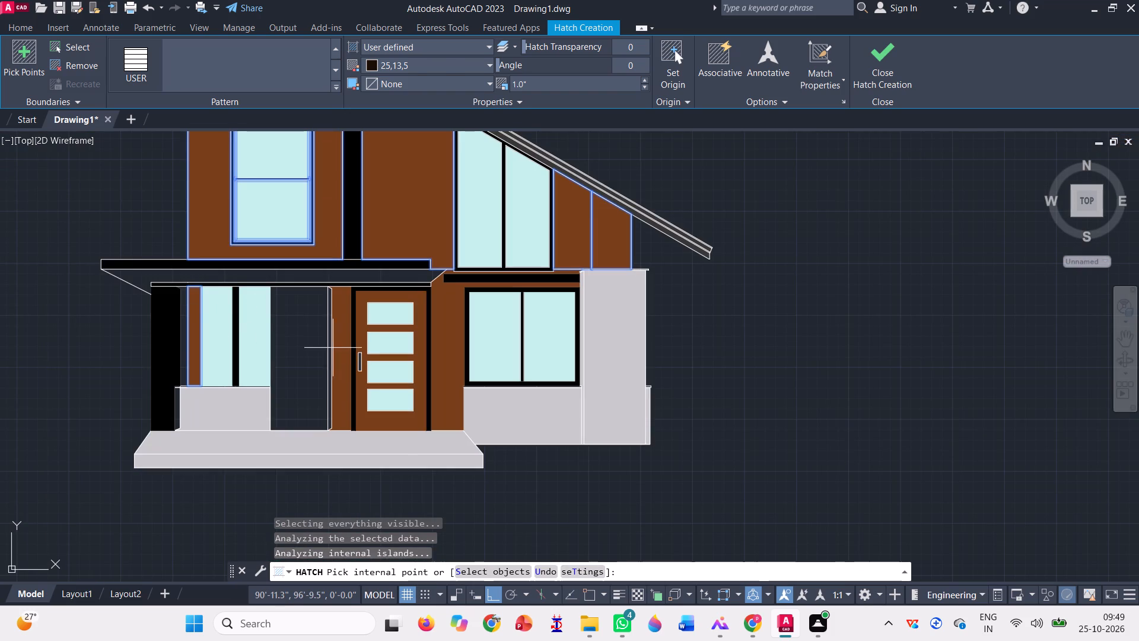
scroll(332, 344, "up", 2)
left_click(338, 349)
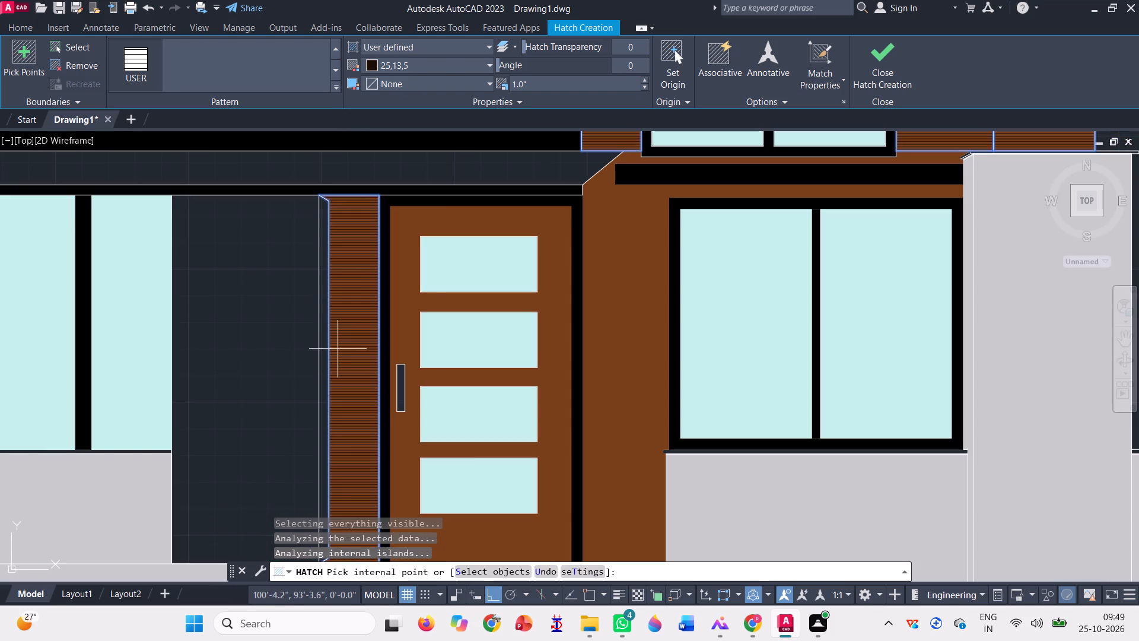
left_click(625, 316)
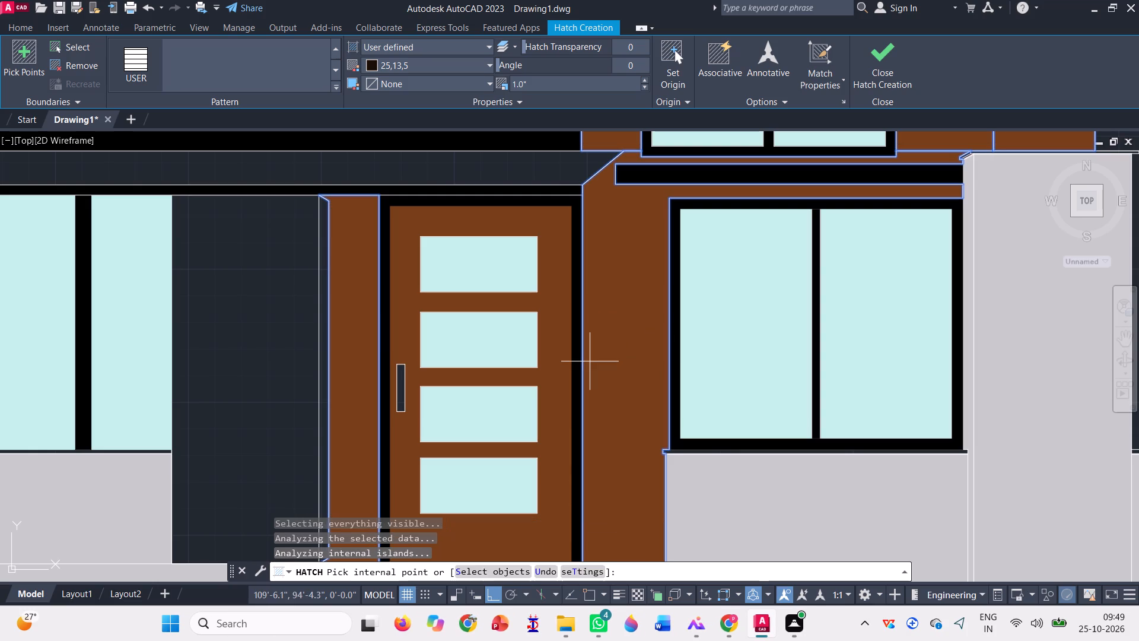
Set the wall line hatch spacing to 0.5'.
scroll(454, 415, "down", 4)
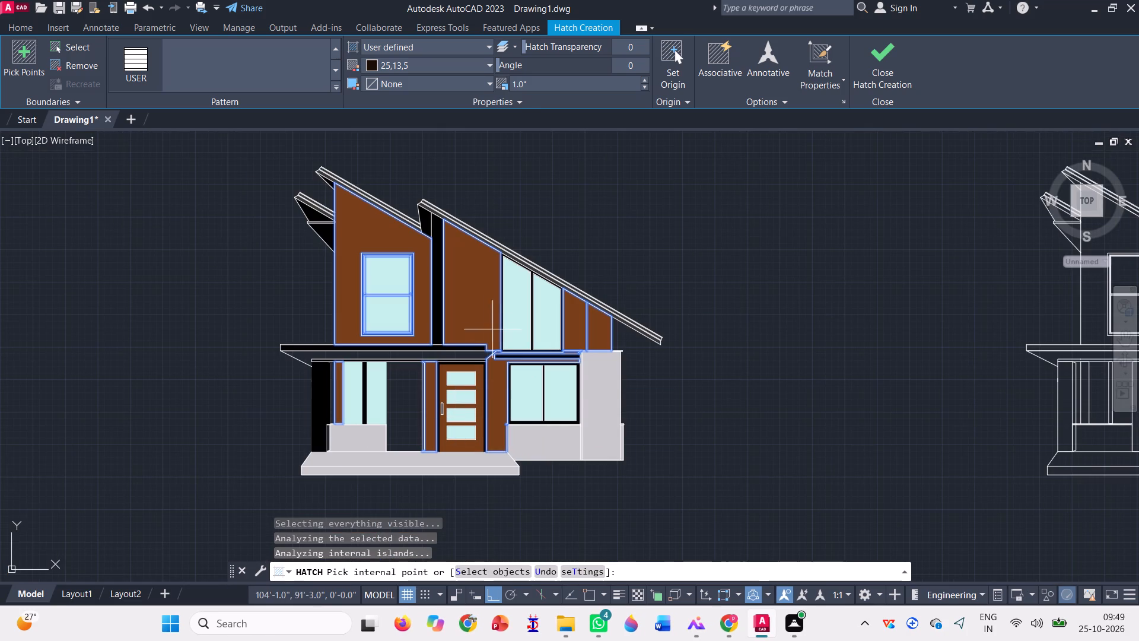
scroll(486, 321, "up", 1)
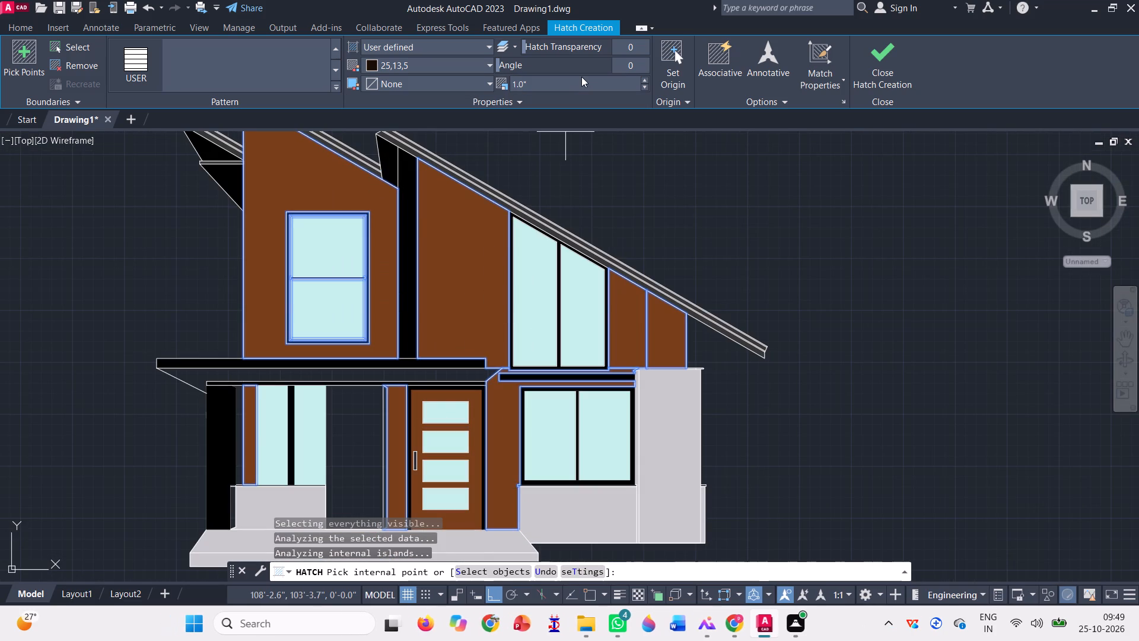
left_click(631, 87)
key("BackSpace")
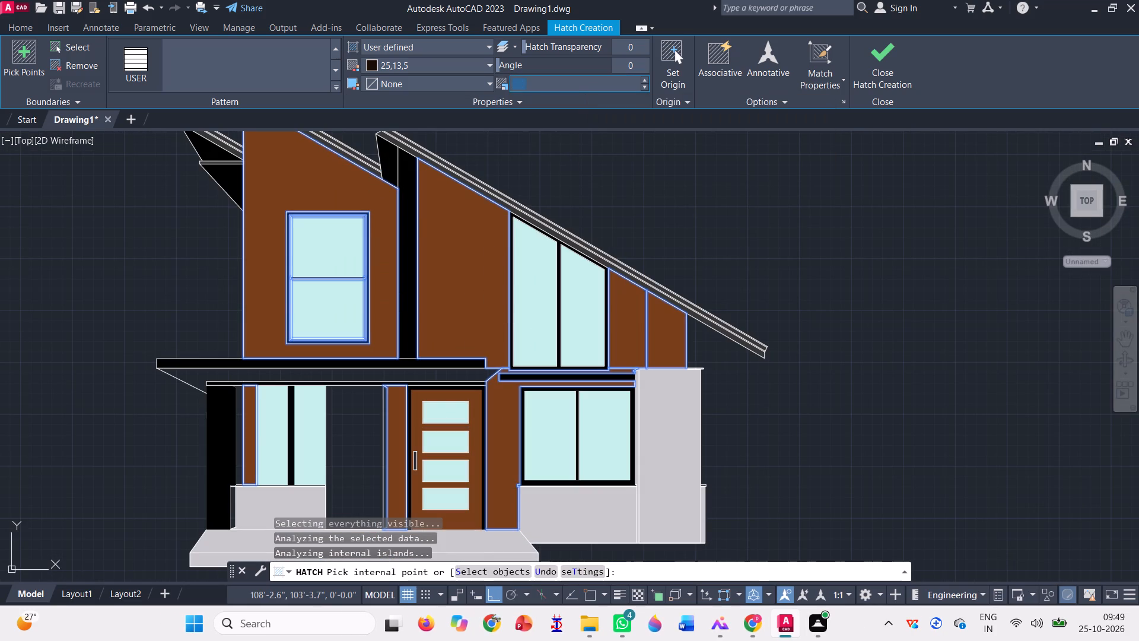
type("0.5'")
key("Return")
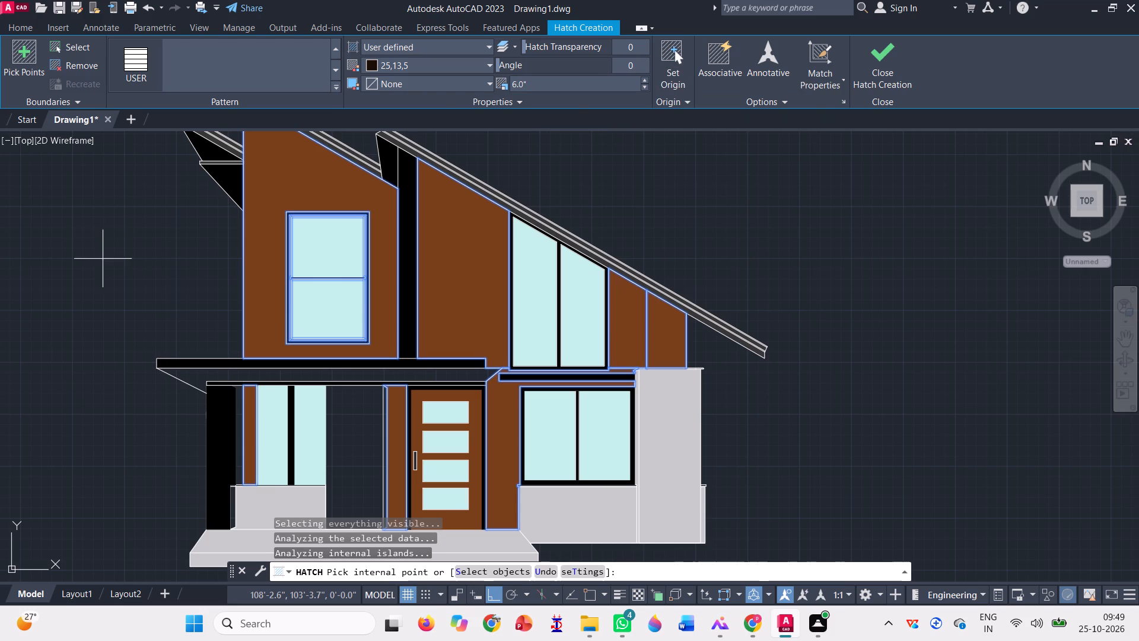
scroll(187, 180, "up", 3)
scroll(292, 249, "down", 4)
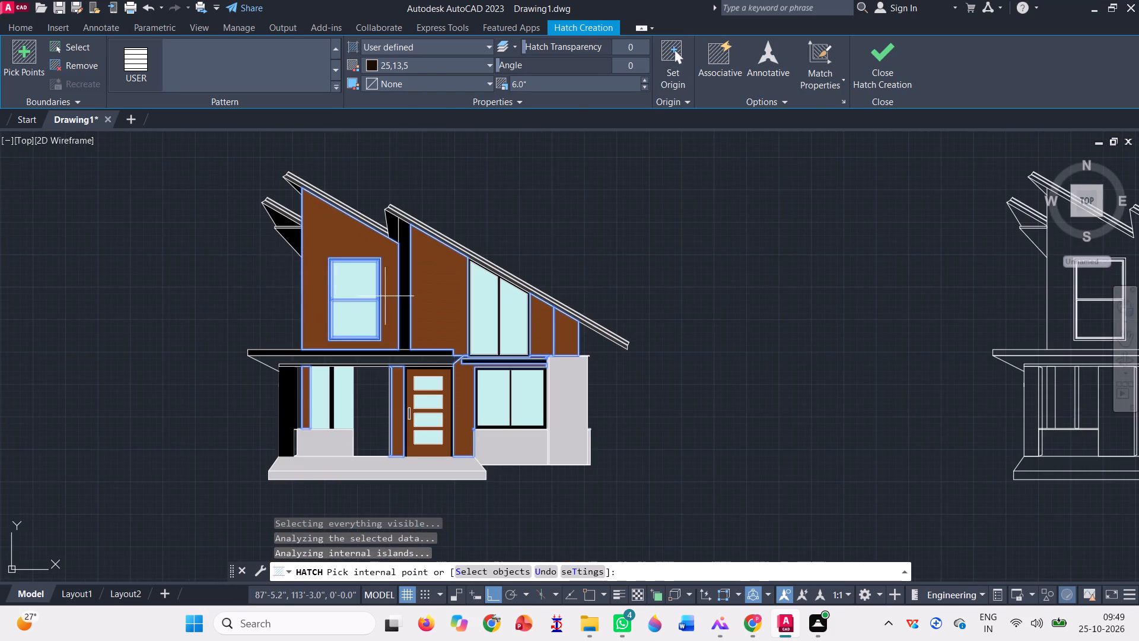
scroll(478, 304, "up", 3)
scroll(377, 300, "up", 2)
scroll(377, 299, "down", 4)
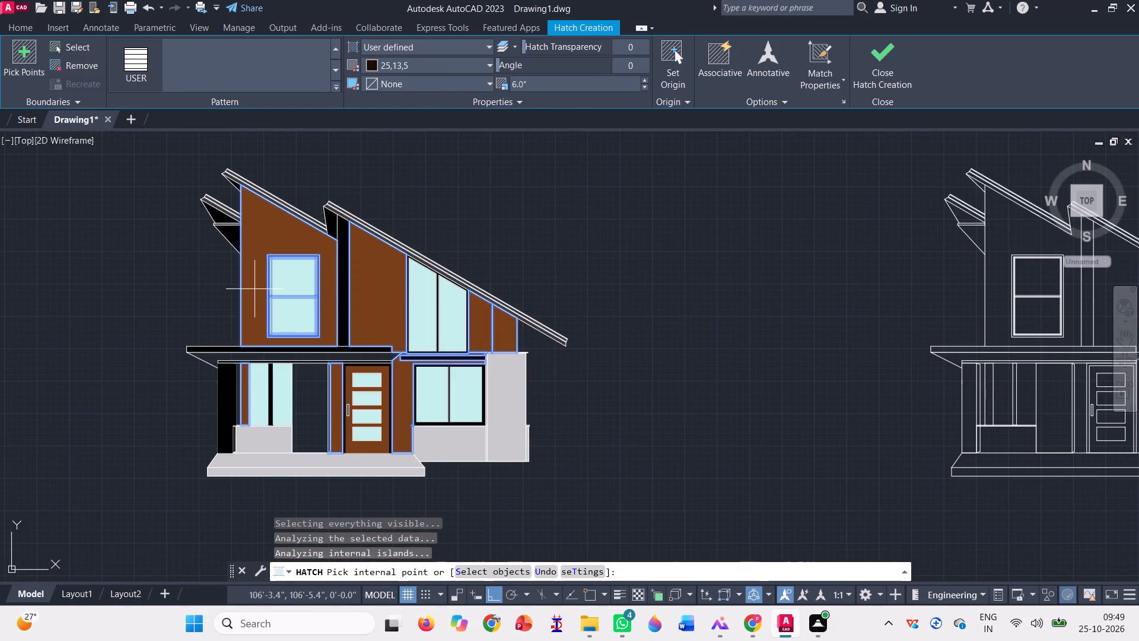
Undo the line hatch on the wall between the door and the ground-floor window, and finish the hatch for the remaining brown walls.
scroll(254, 288, "down", 1)
key("ctrl+z")
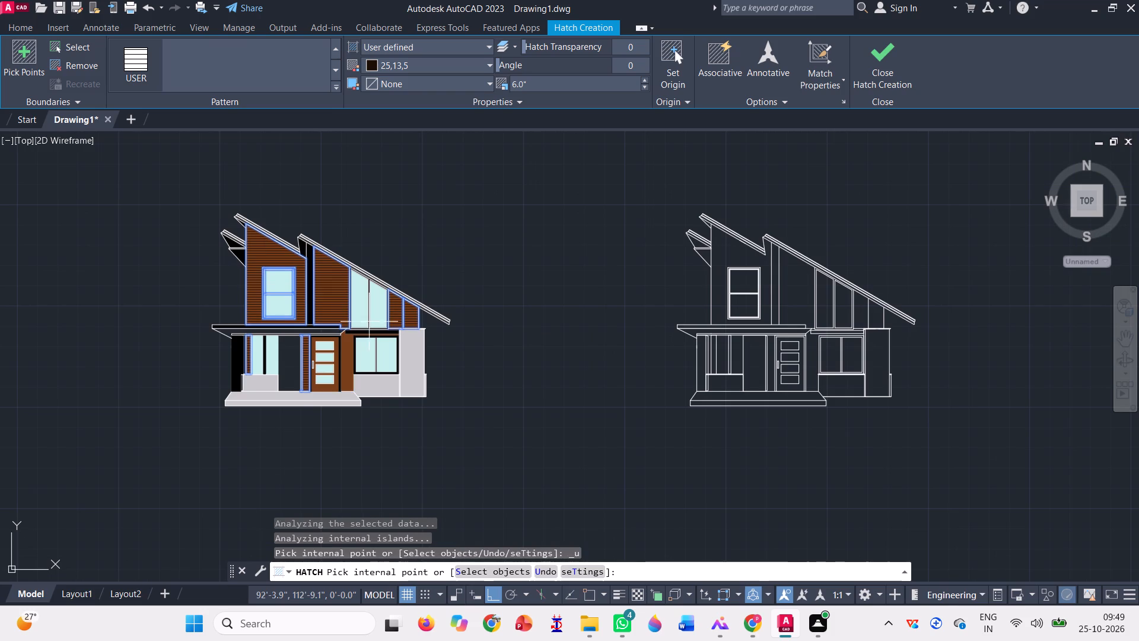
scroll(332, 337, "up", 3)
scroll(403, 357, "down", 1)
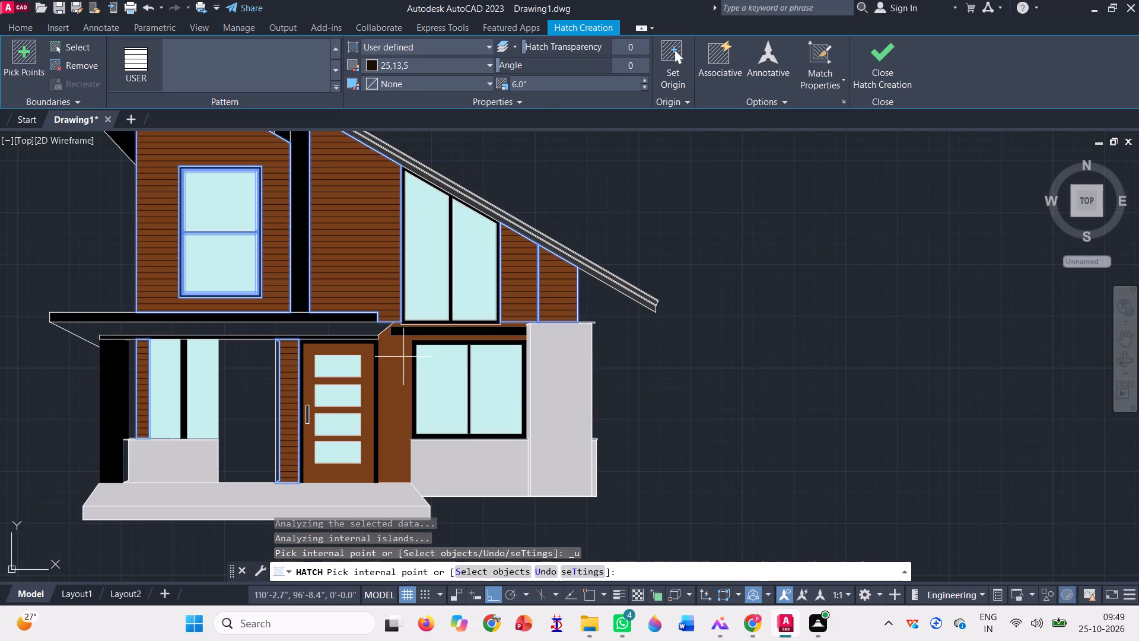
scroll(390, 364, "up", 2)
left_click(390, 363)
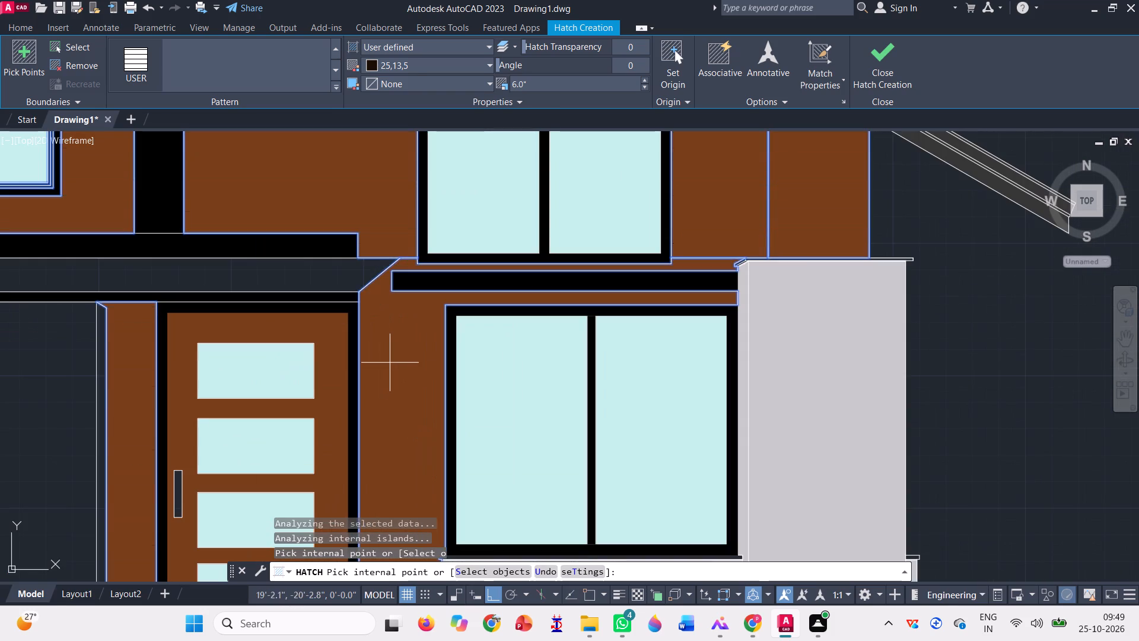
scroll(411, 364, "down", 3)
key("ctrl+z")
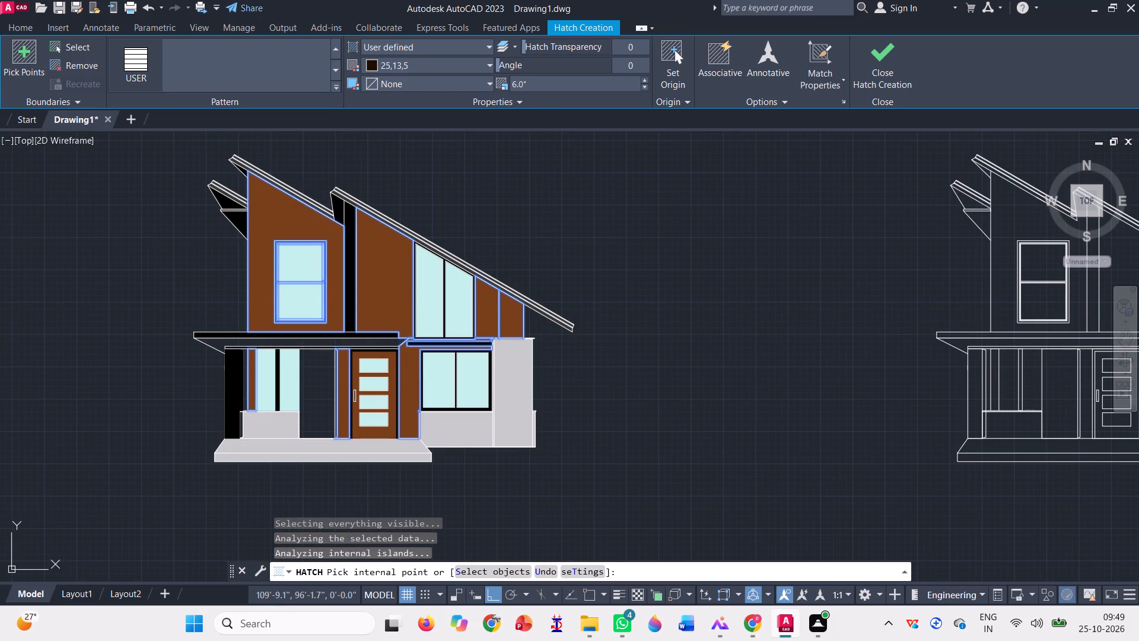
left_click(876, 63)
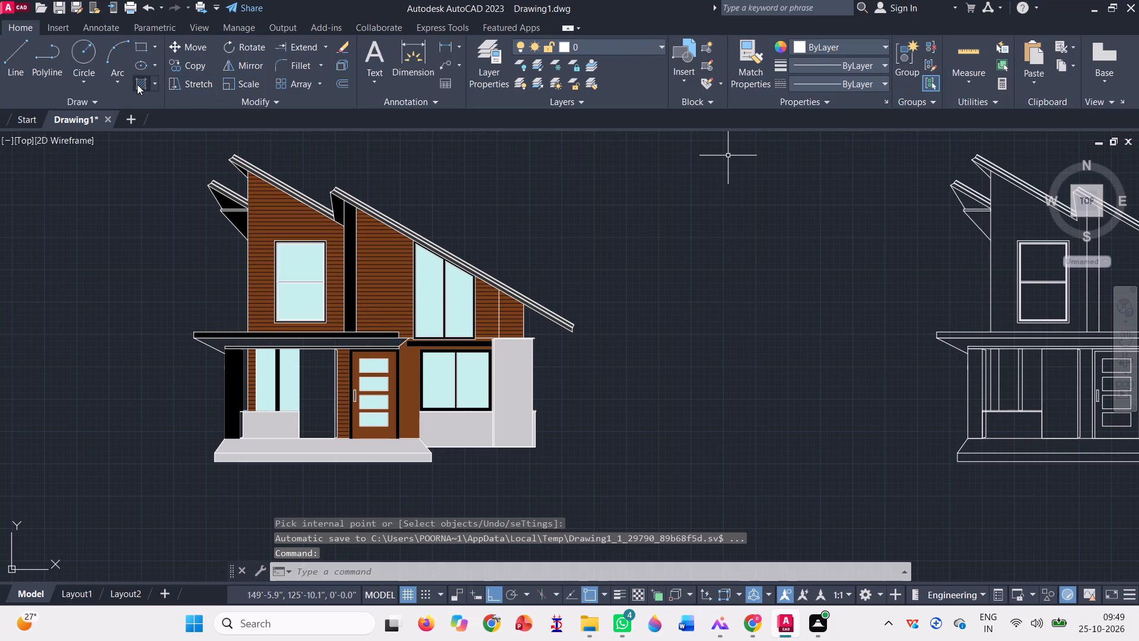
Add a separate USER line hatch in 25,13,5 with 6" spacing to the coloured elevation's wall between the door and ground-floor window.
left_click(139, 85)
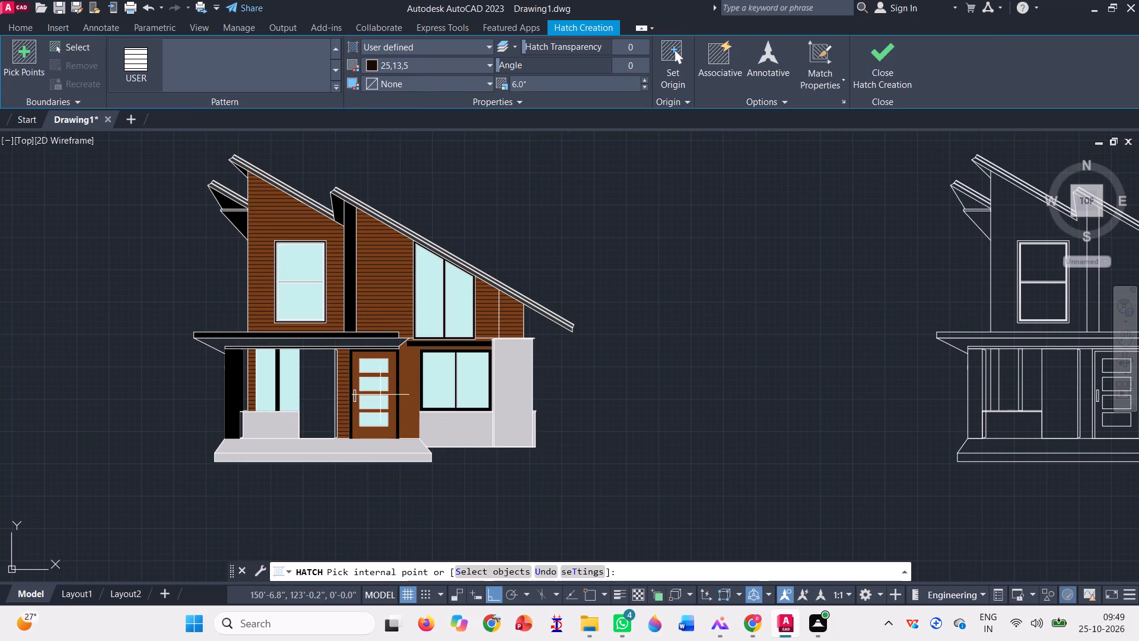
scroll(422, 406, "up", 3)
left_click(361, 344)
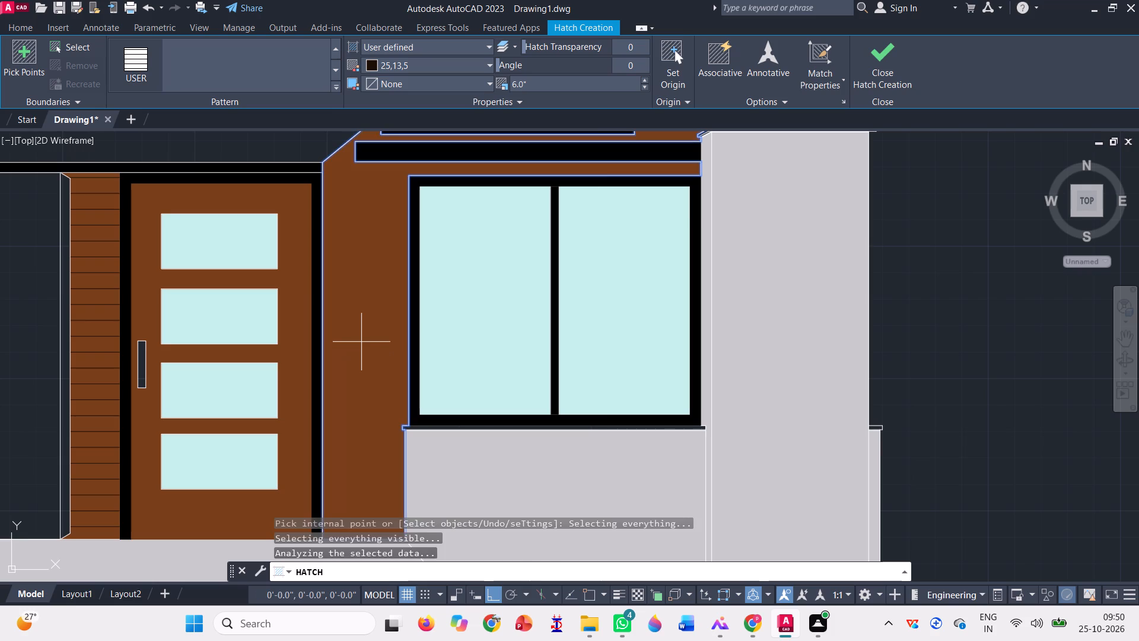
scroll(376, 379, "down", 4)
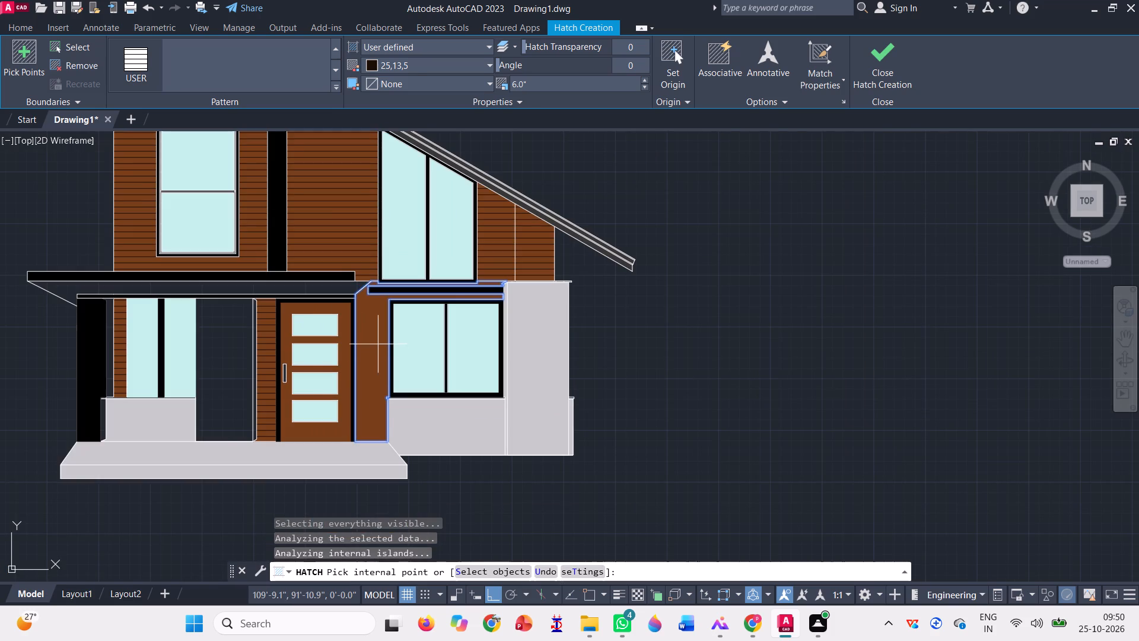
scroll(378, 342, "down", 1)
left_click(898, 55)
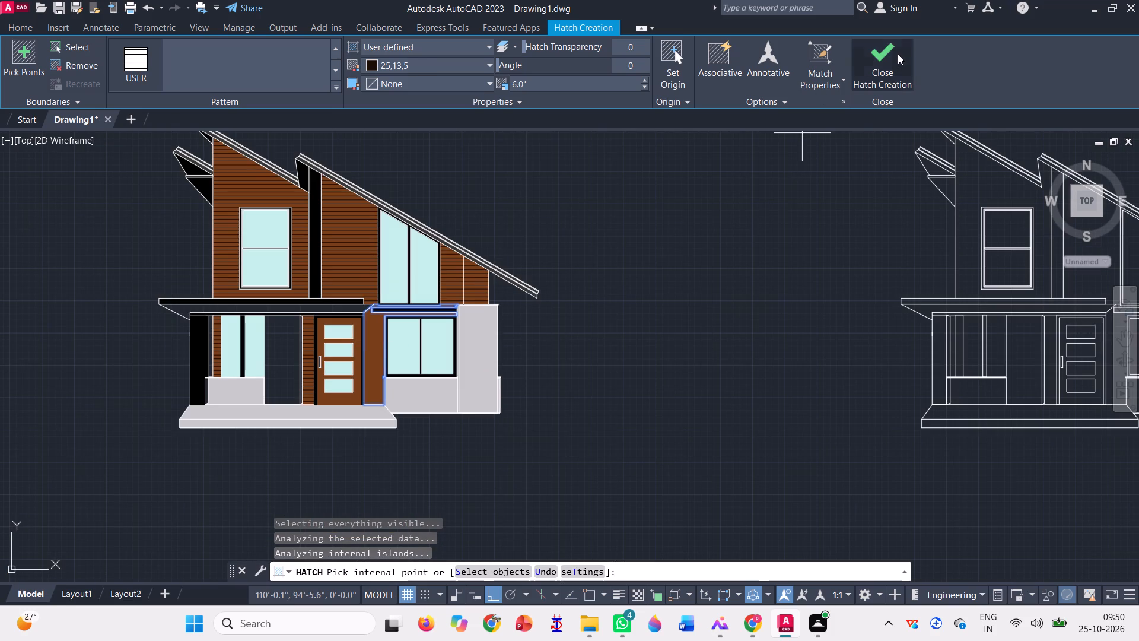
left_click(379, 345)
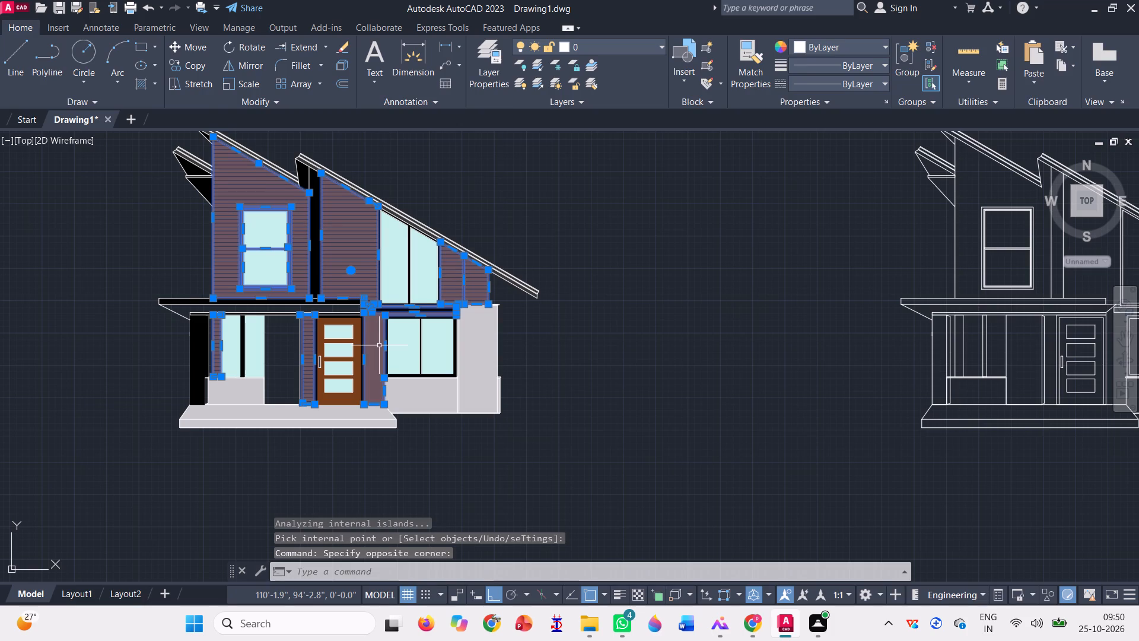
key("Escape")
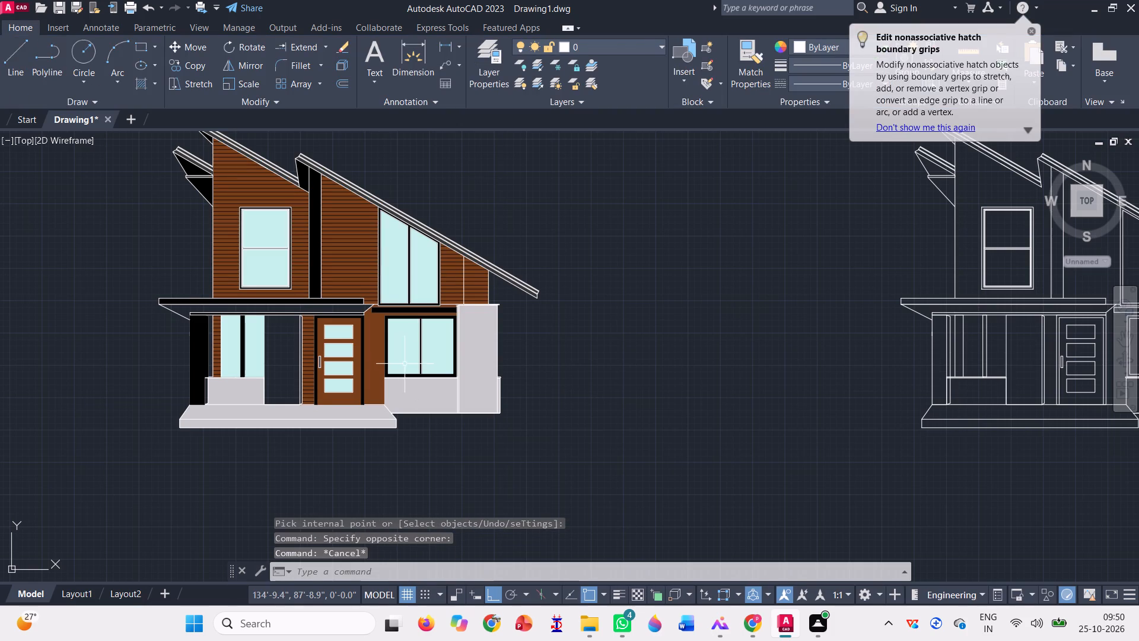
key("Escape")
Apply the same USER line hatch to the wall between the door and ground-floor window of the uncoloured elevation.
left_click(138, 85)
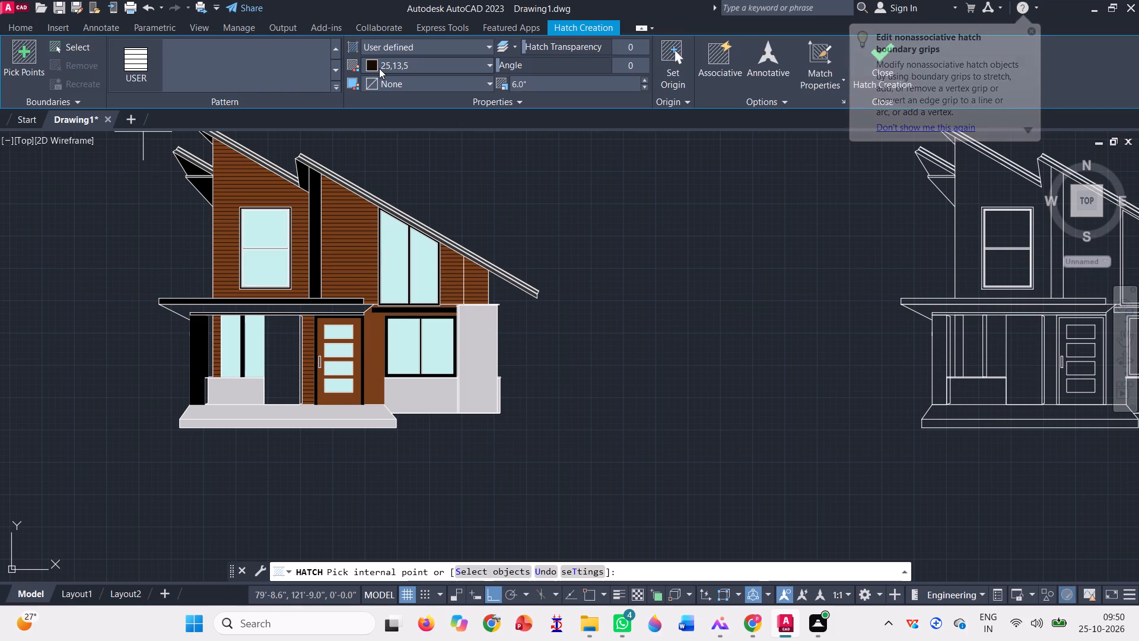
scroll(283, 294, "down", 1)
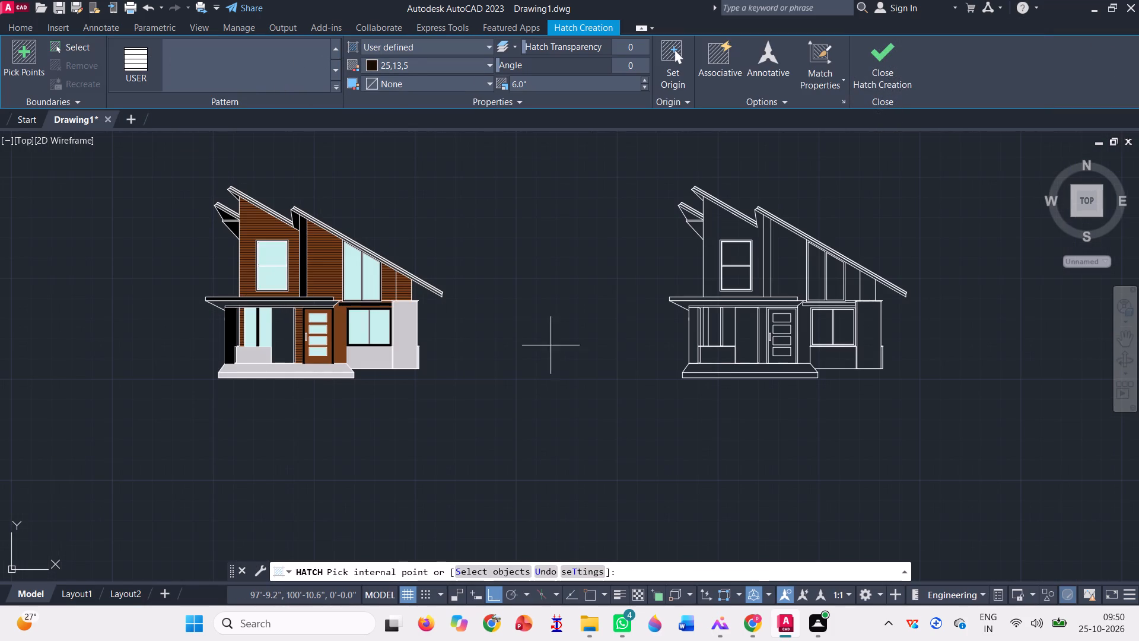
scroll(821, 350, "up", 2)
left_click(778, 313)
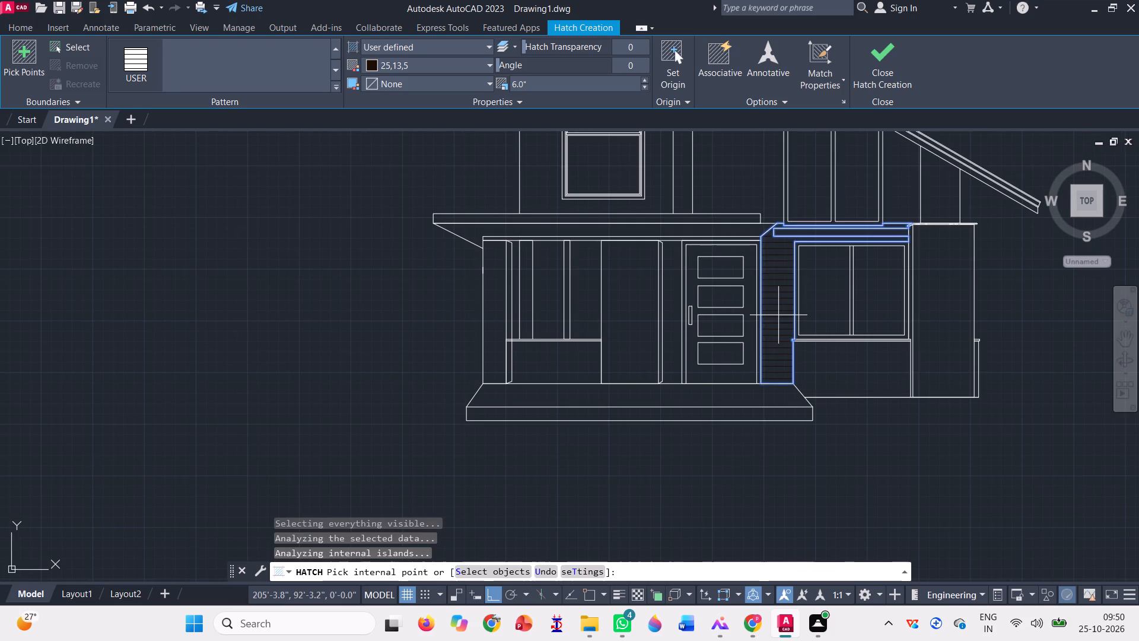
left_click(876, 60)
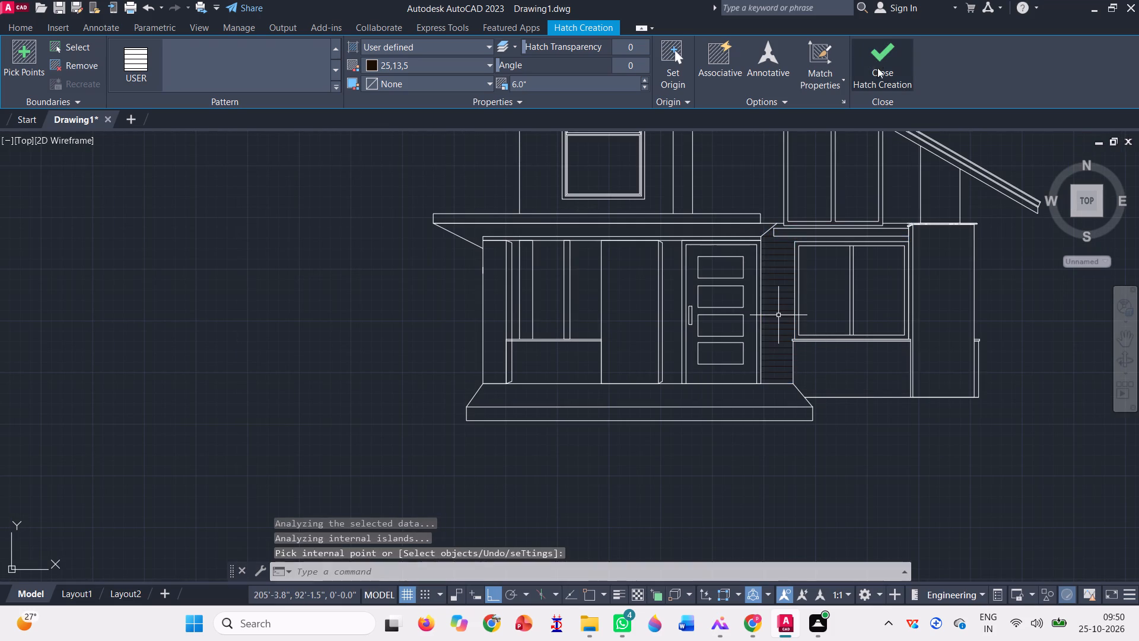
Move the new line hatch from the uncoloured elevation onto the coloured one, using the matching outer bottom corners as reference points.
scroll(783, 379, "up", 3)
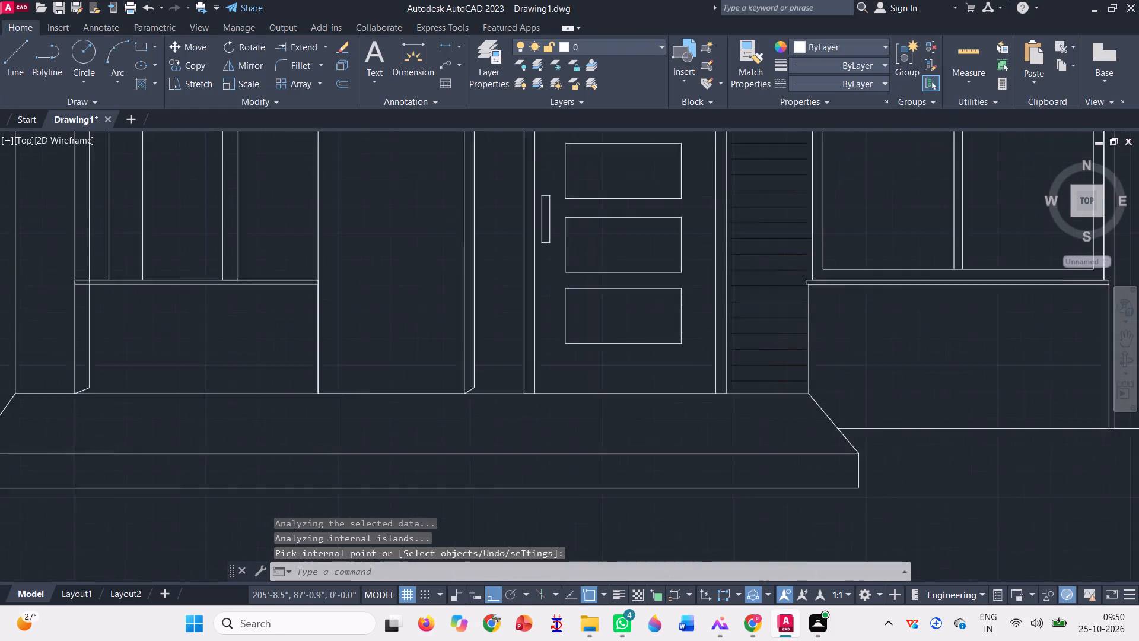
left_click(755, 311)
left_click(715, 334)
scroll(699, 328, "down", 3)
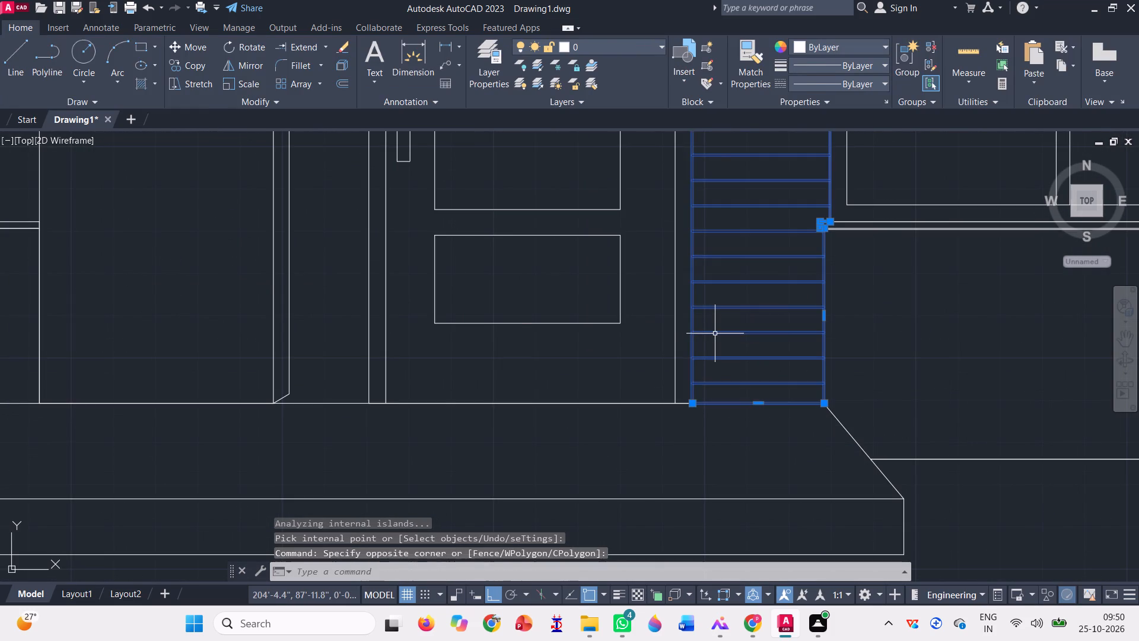
scroll(520, 311, "down", 2)
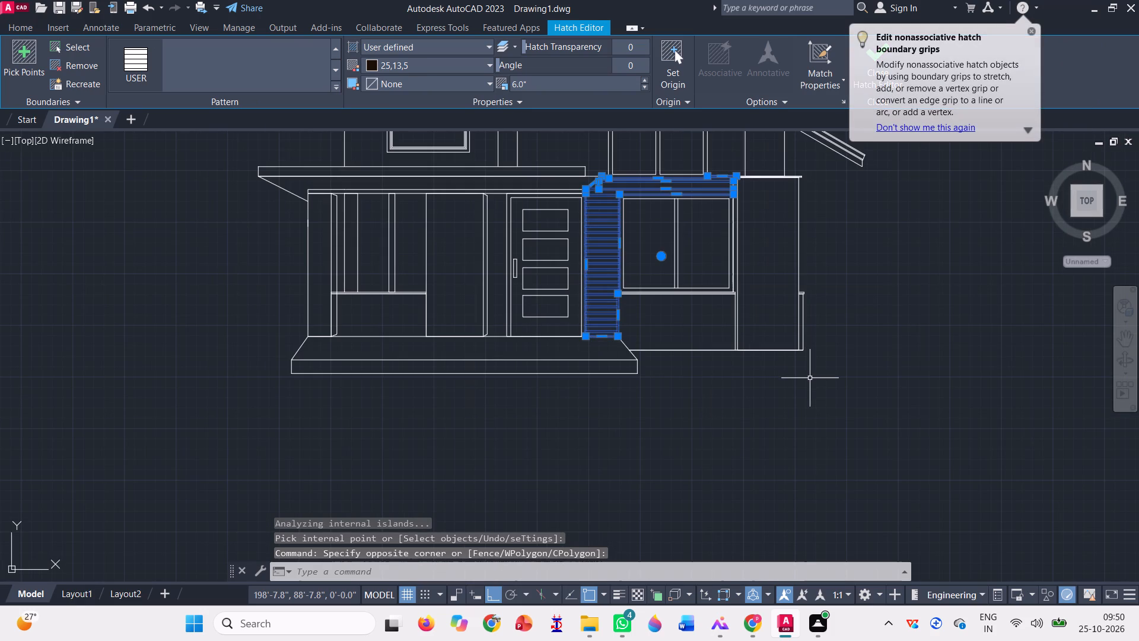
type("m")
key("space")
scroll(784, 332, "up", 4)
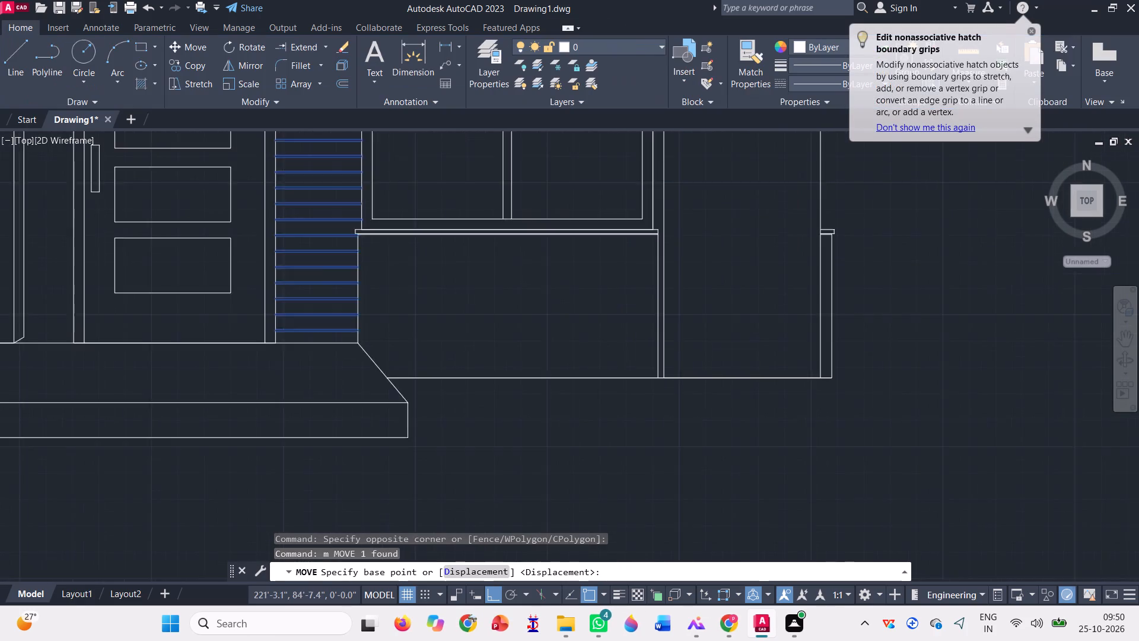
left_click(862, 404)
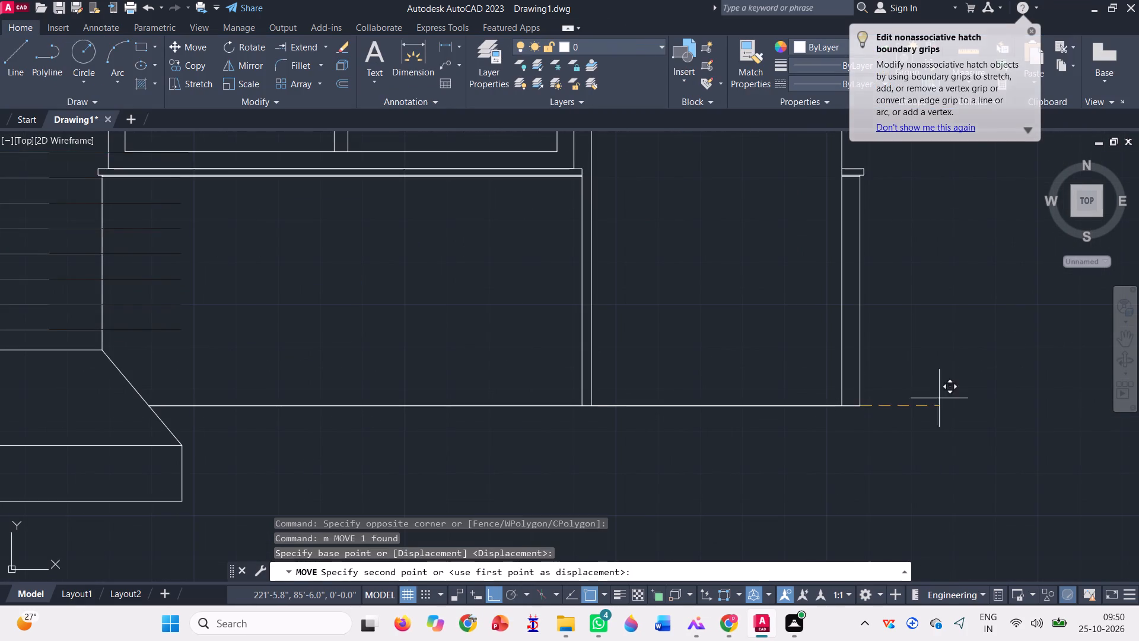
scroll(972, 389, "down", 5)
scroll(527, 407, "up", 2)
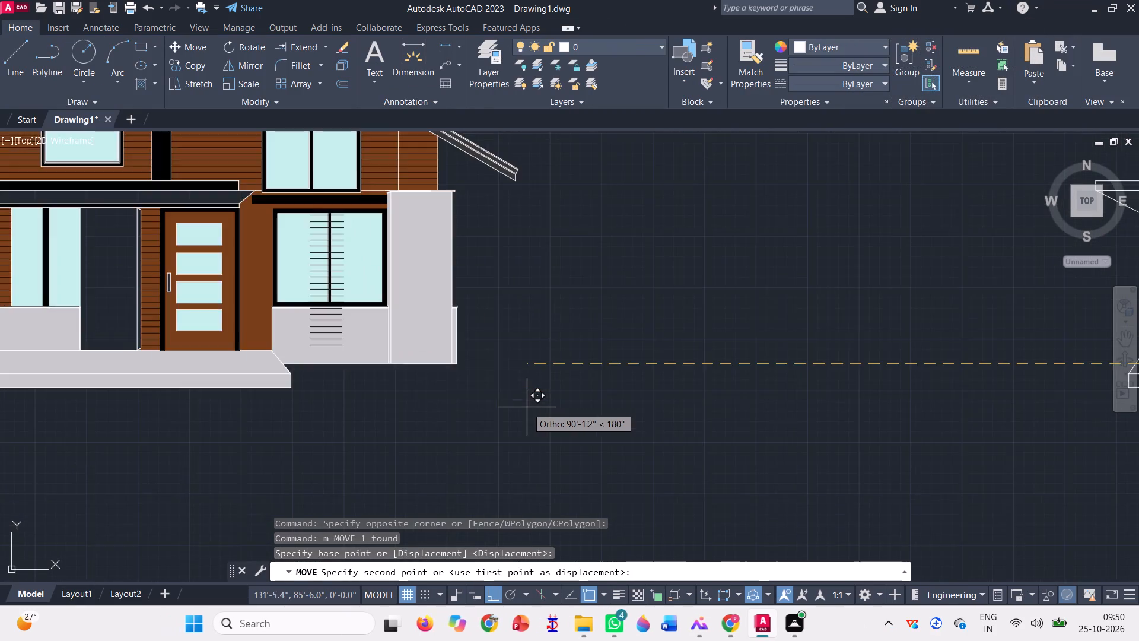
scroll(527, 407, "up", 1)
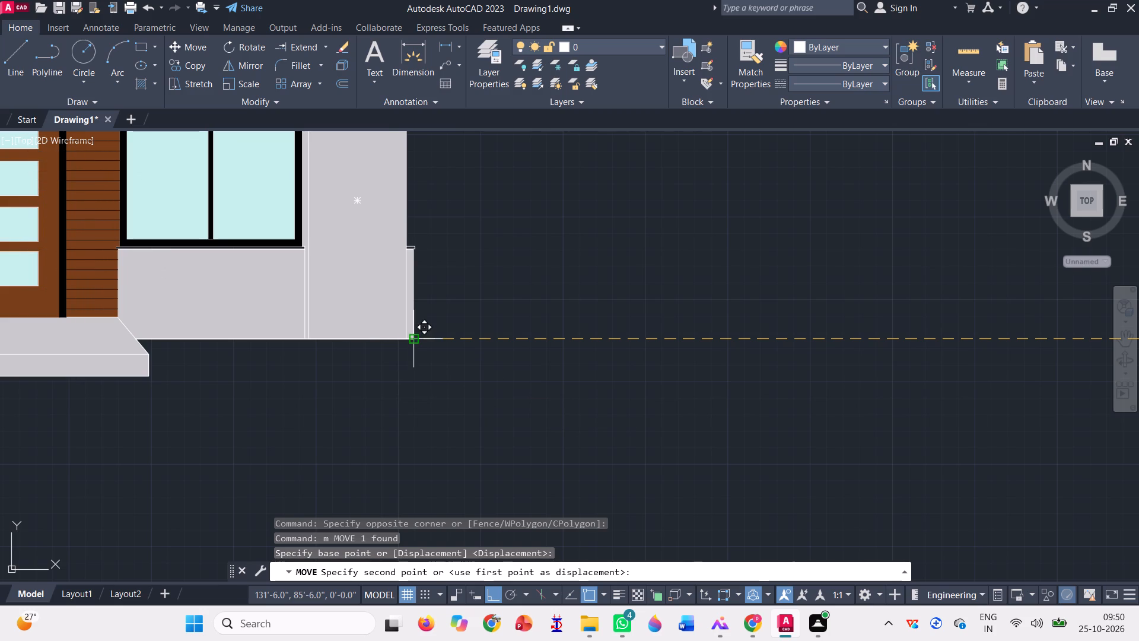
left_click(415, 341)
scroll(472, 389, "down", 3)
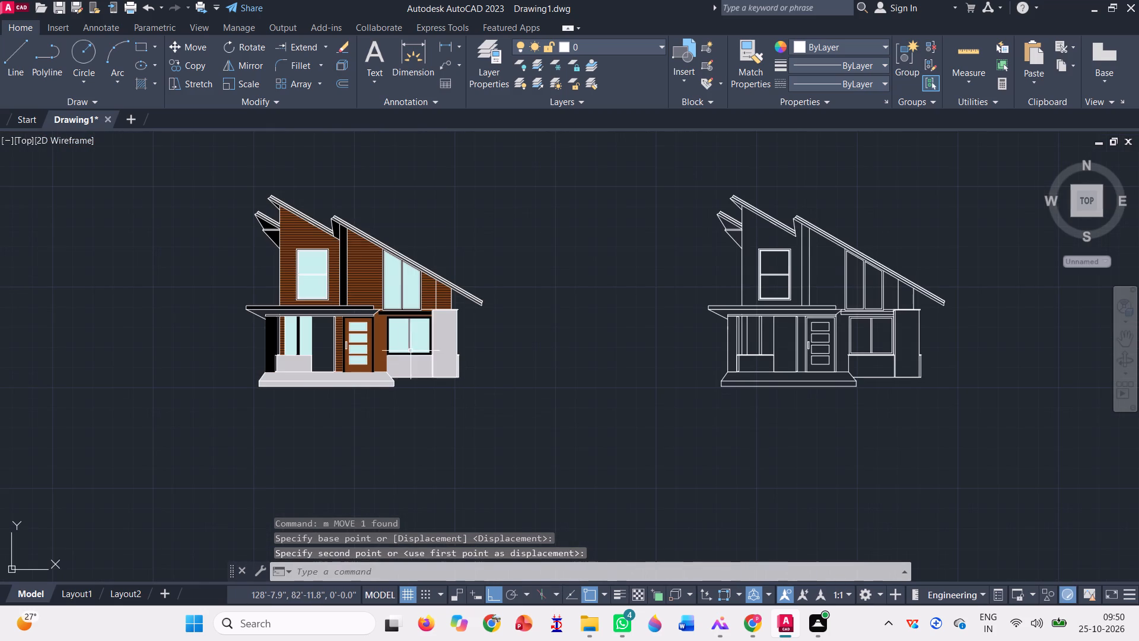
Move the brown 119,62,24 solid wall fill from the coloured elevation onto the matching walls of the uncoloured elevation, using the bottom wall corner as base.
scroll(404, 343, "up", 2)
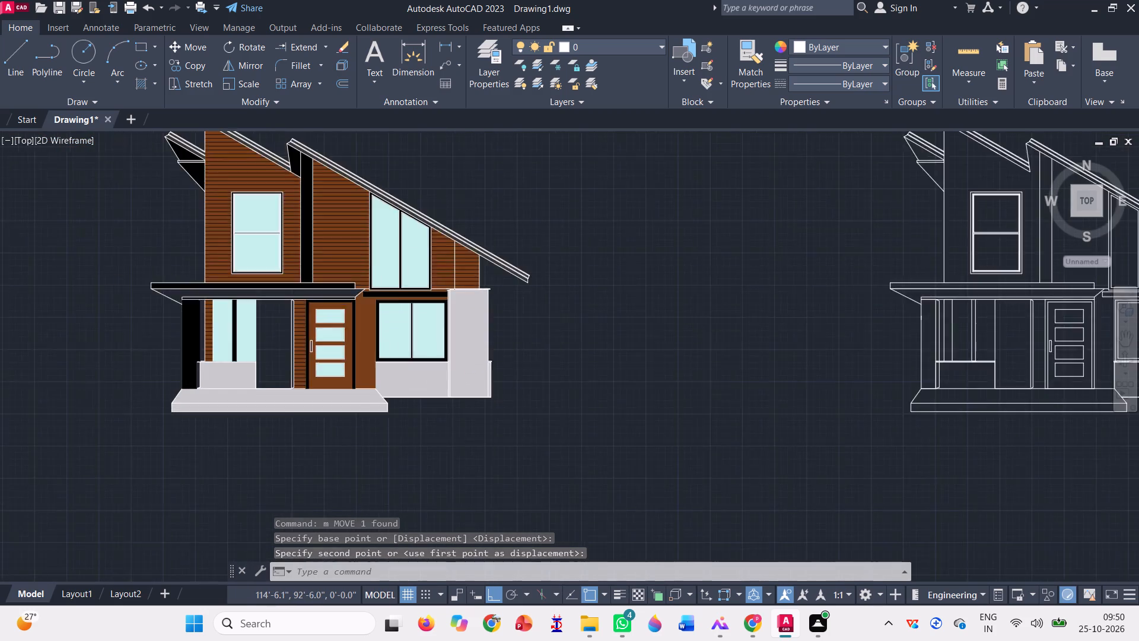
scroll(404, 343, "down", 2)
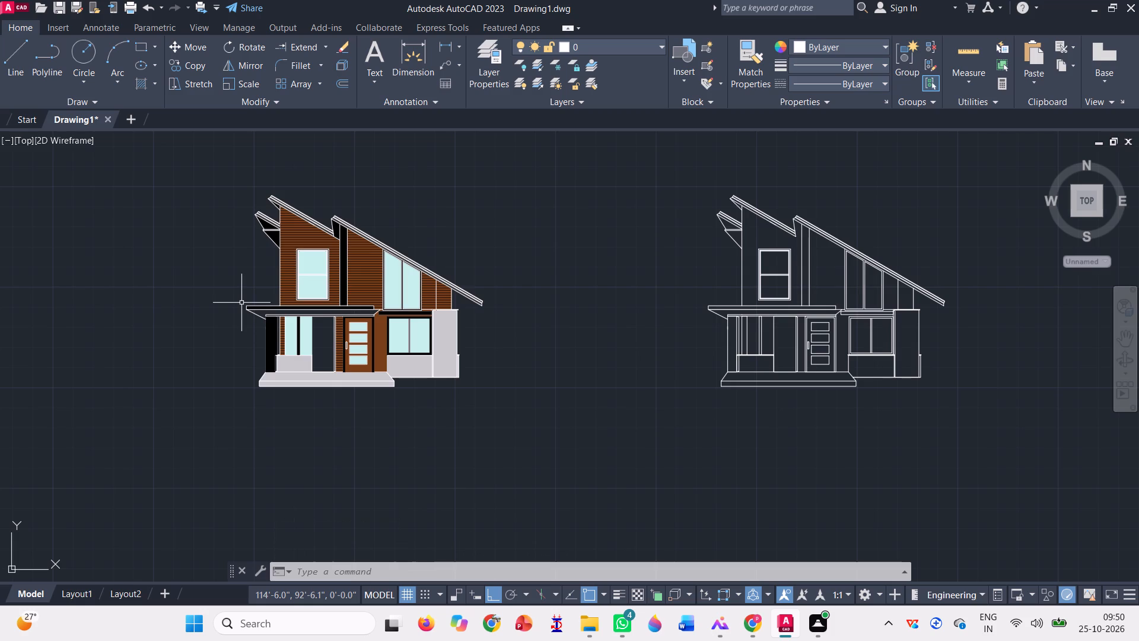
scroll(352, 335, "up", 3)
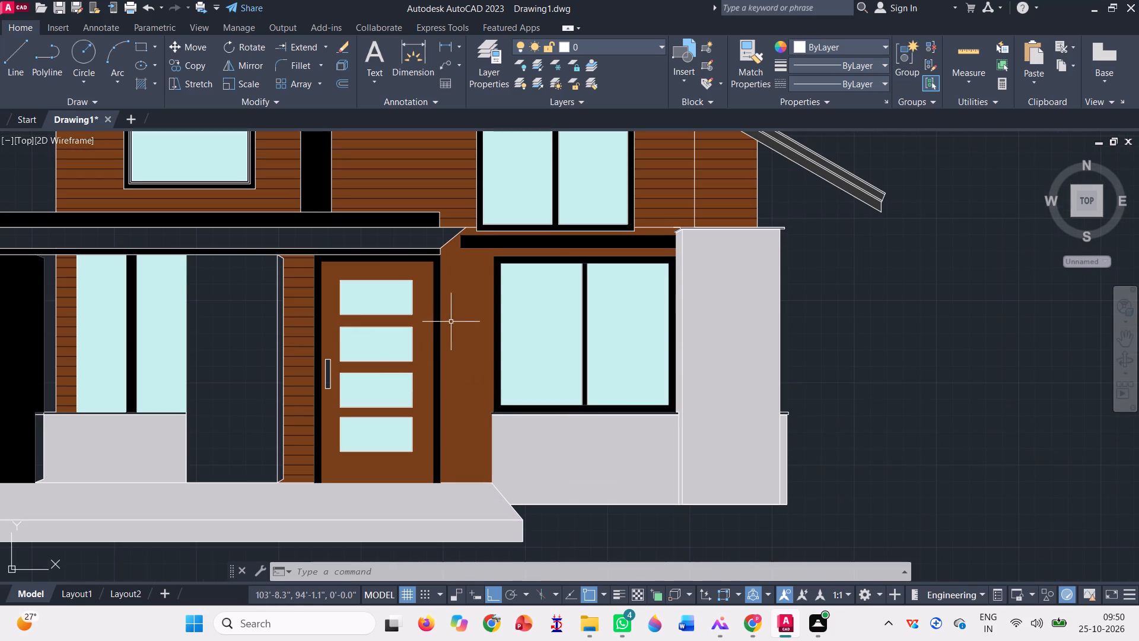
left_click(454, 322)
scroll(452, 325, "down", 3)
scroll(315, 321, "down", 1)
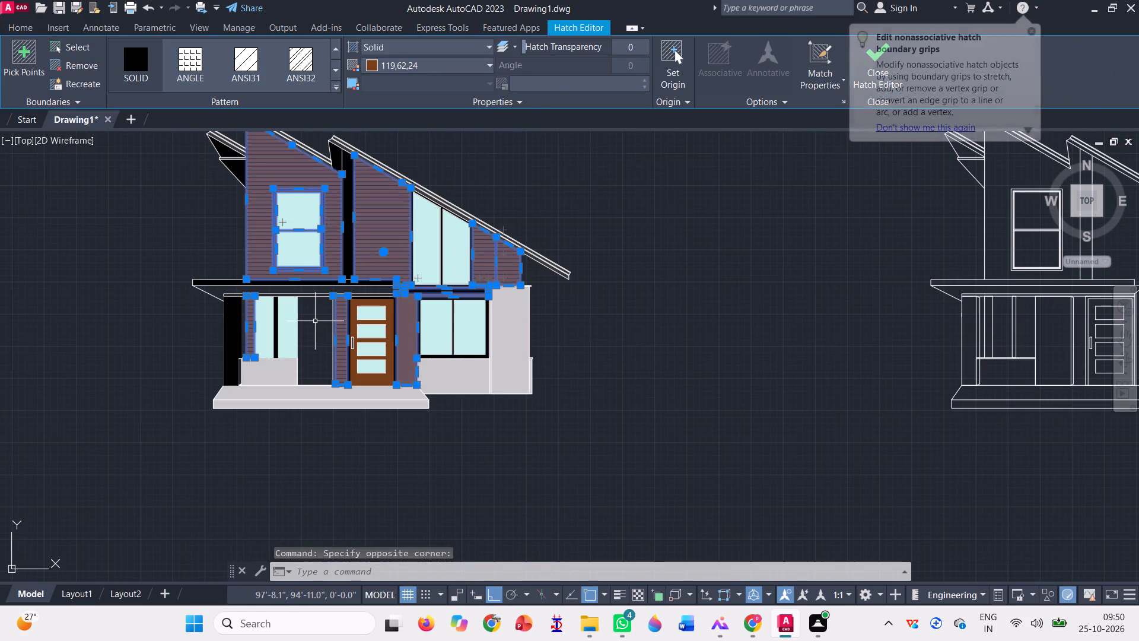
type("m")
key("space")
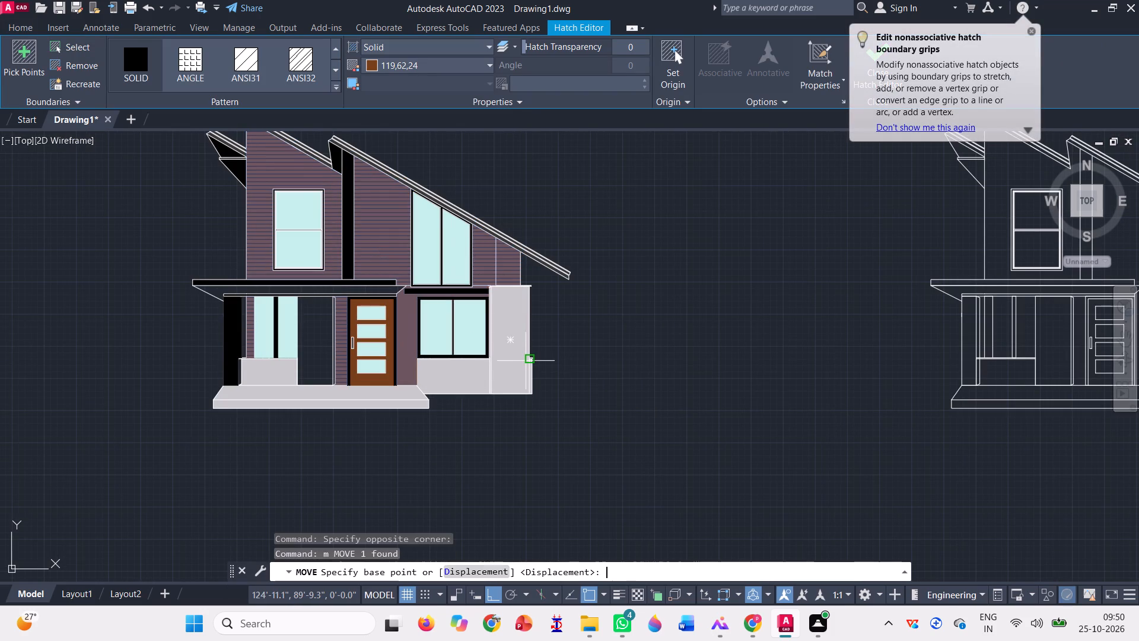
scroll(542, 410, "up", 3)
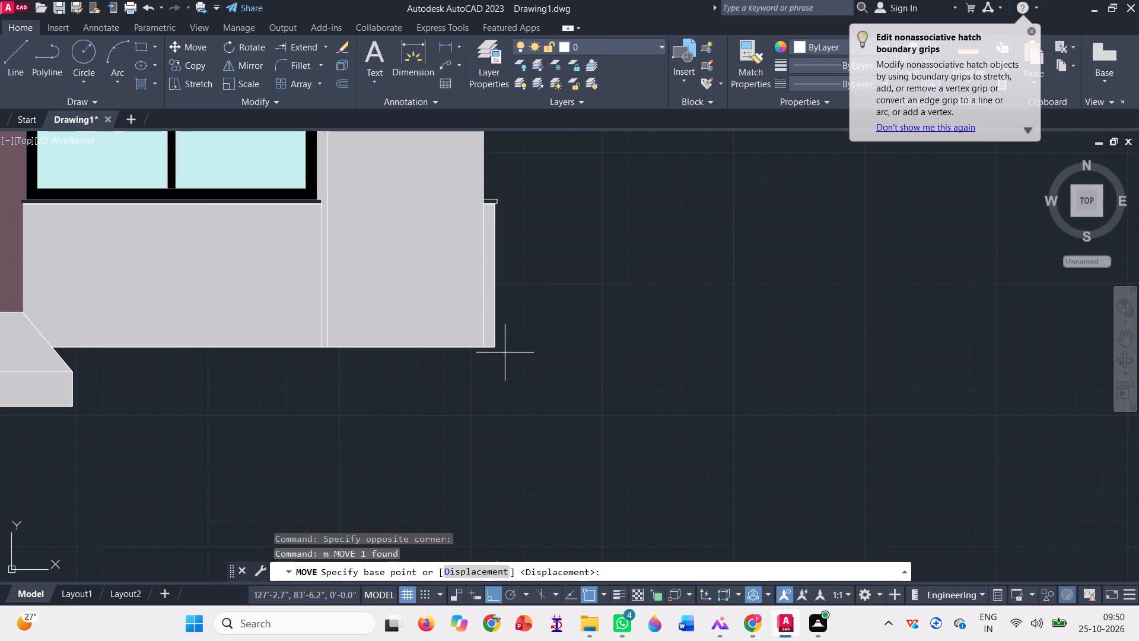
scroll(504, 350, "up", 3)
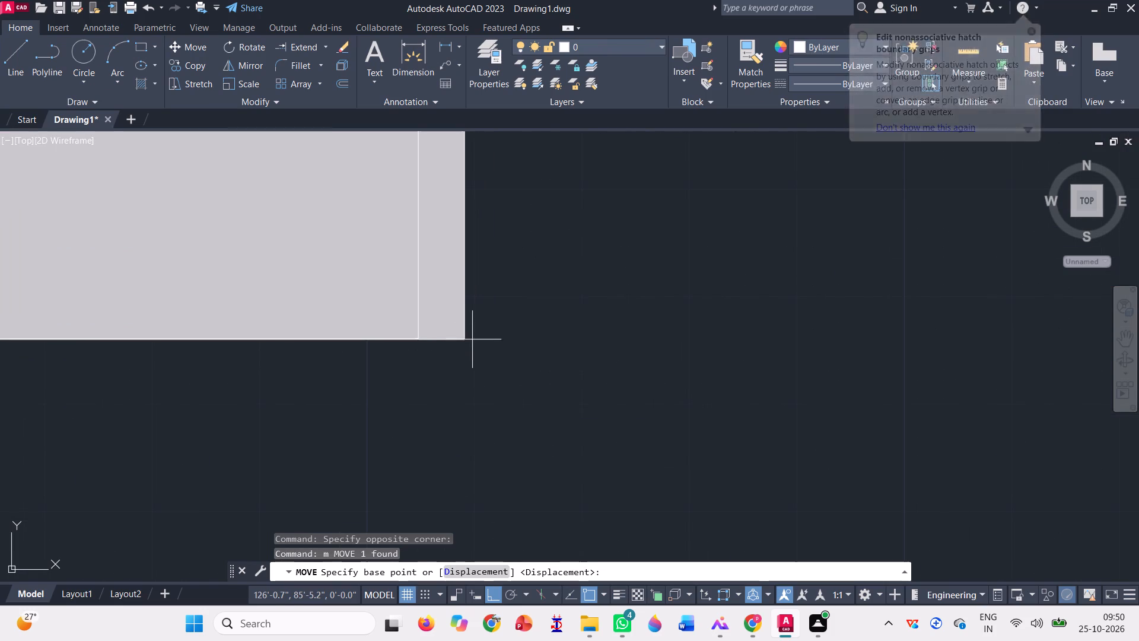
left_click(465, 334)
scroll(438, 354, "down", 6)
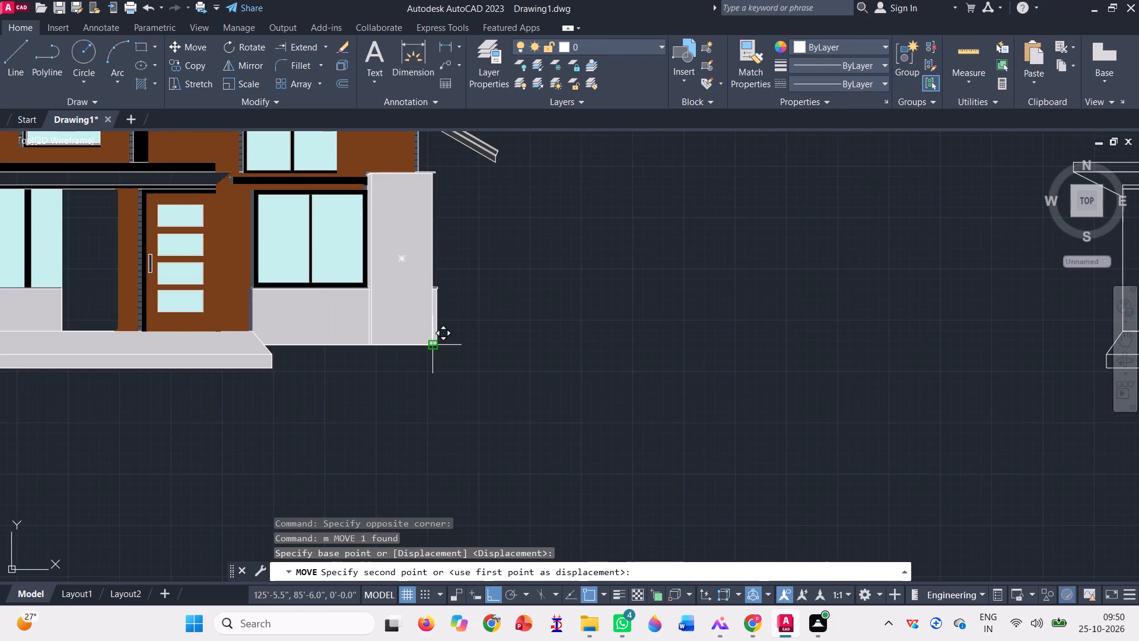
scroll(431, 342, "down", 1)
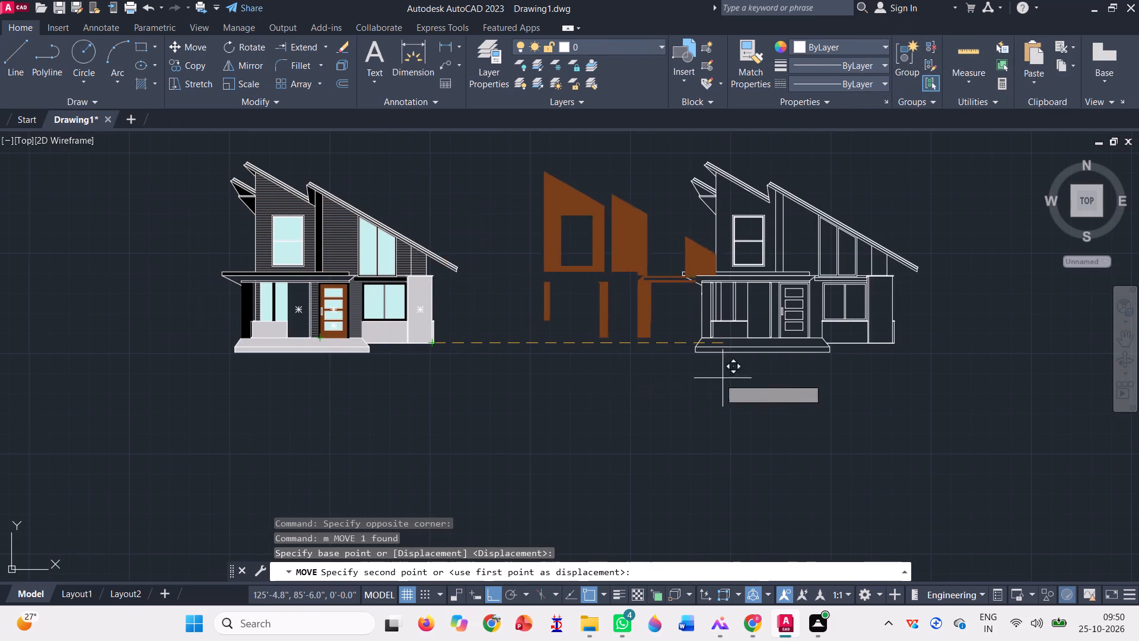
scroll(895, 360, "up", 3)
scroll(908, 284, "up", 2)
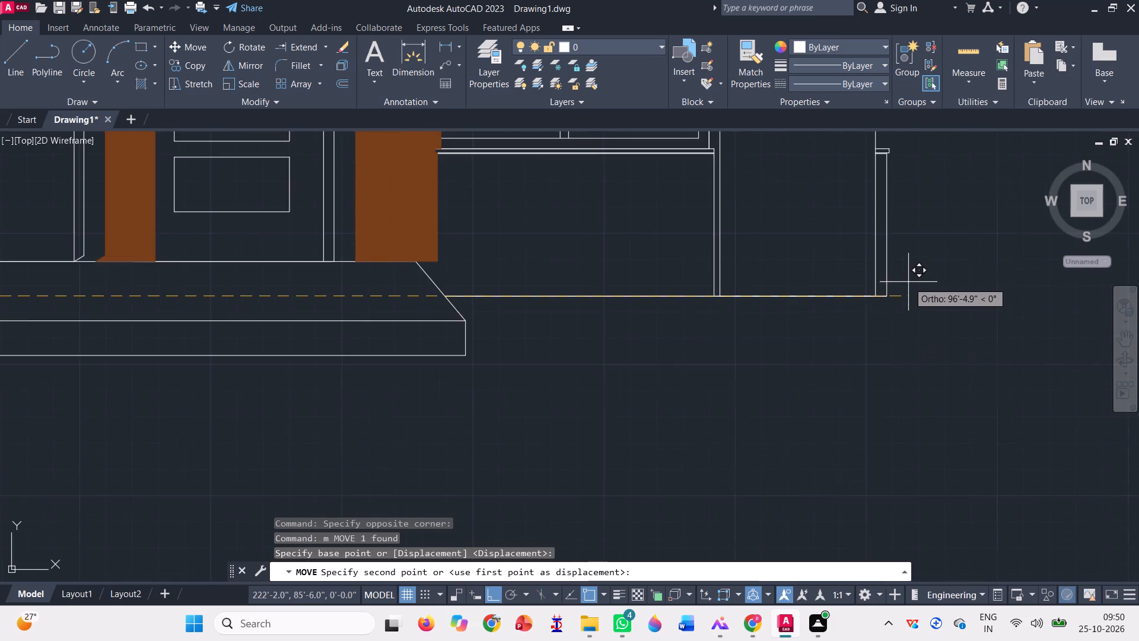
left_click(871, 308)
scroll(887, 336, "down", 5)
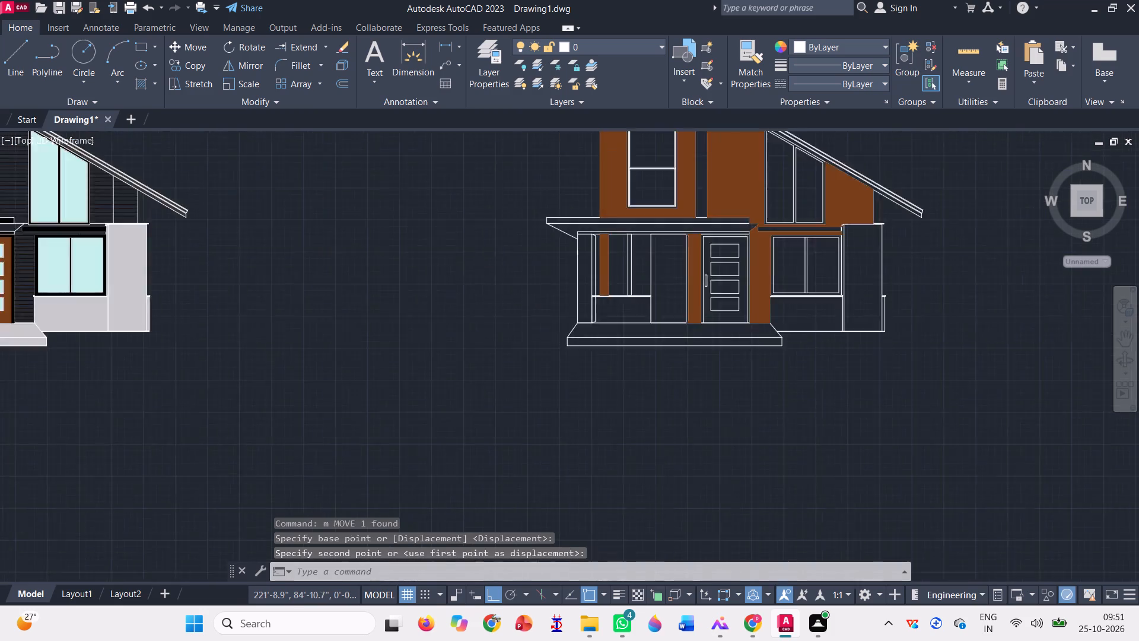
scroll(334, 288, "up", 6)
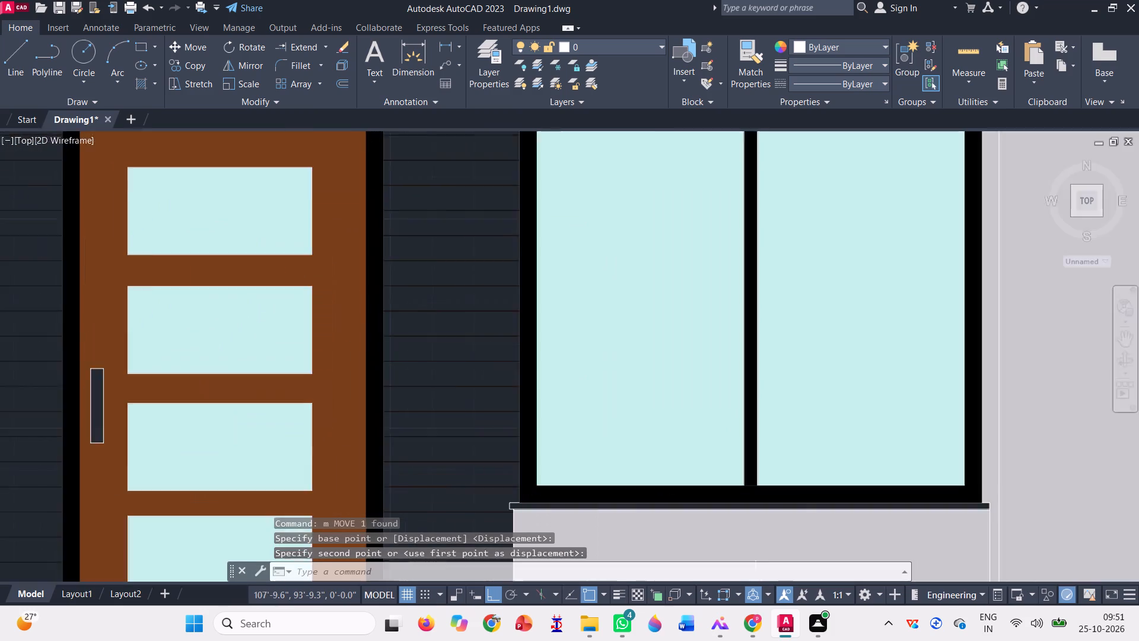
Delete both overlapping USER line hatches from the coloured elevation's wall between the door and the ground-floor window.
left_click(436, 316)
left_click(427, 282)
scroll(427, 284, "down", 3)
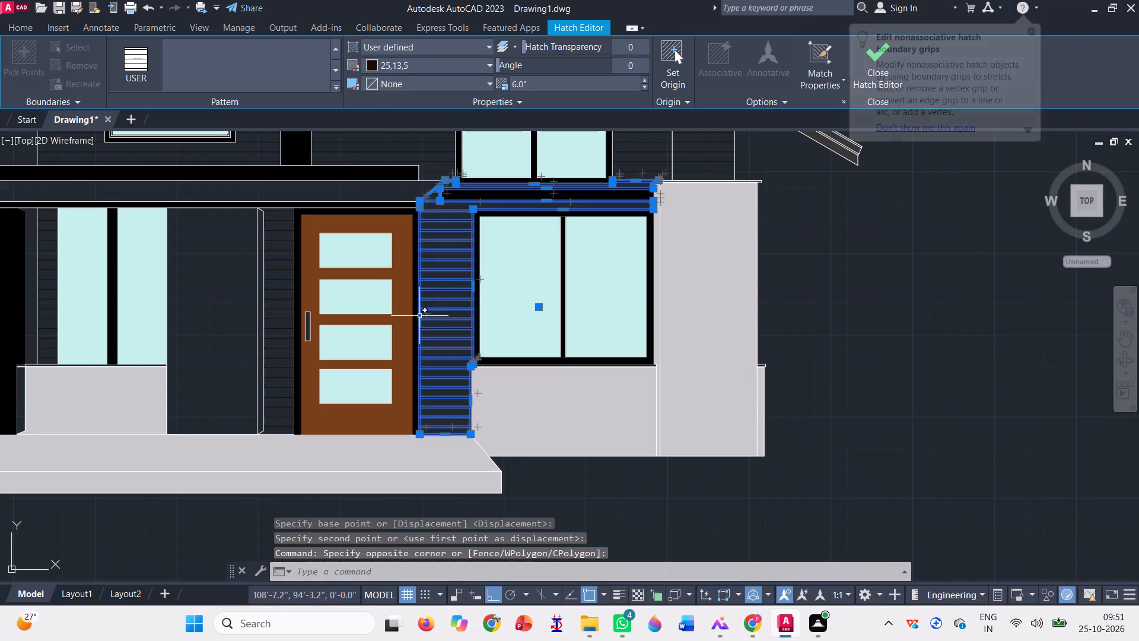
key("Delete")
Move the brown 119,62,24 solid wall fill from the uncoloured elevation back onto the coloured one, using the matching outer bottom corners as reference points.
scroll(432, 327, "down", 2)
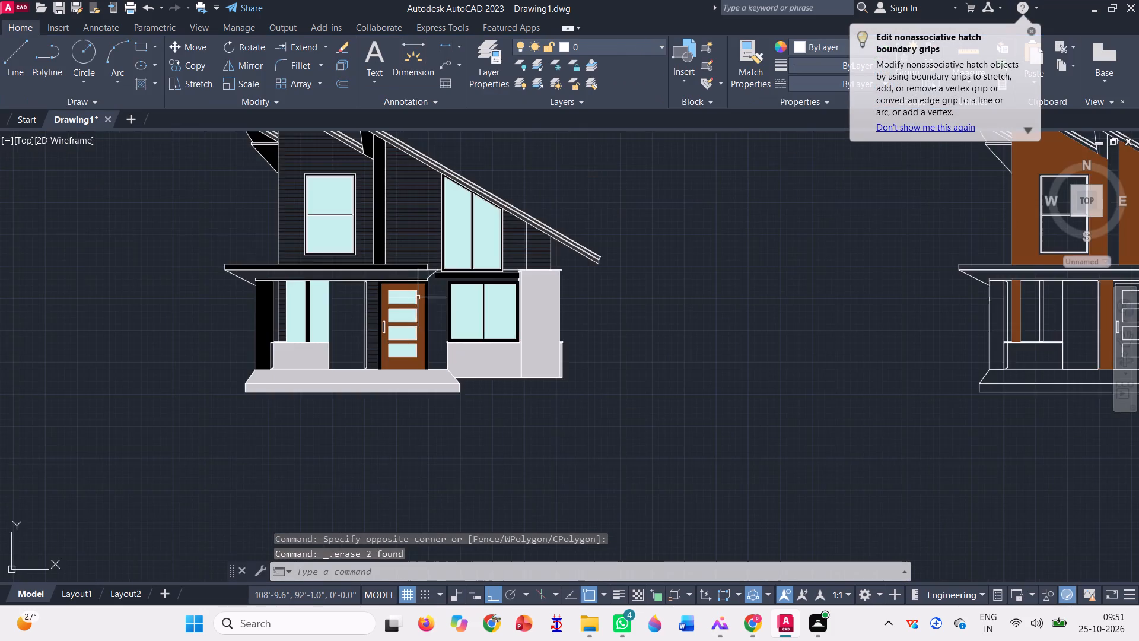
scroll(417, 291, "up", 3)
scroll(498, 291, "down", 2)
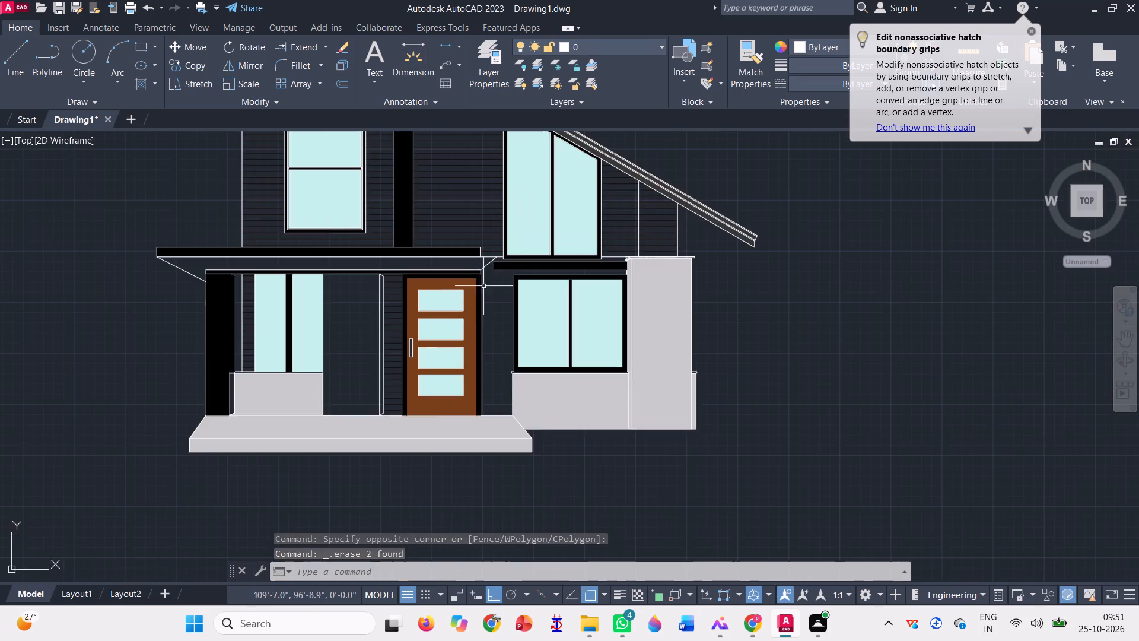
scroll(480, 284, "down", 1)
scroll(306, 326, "down", 1)
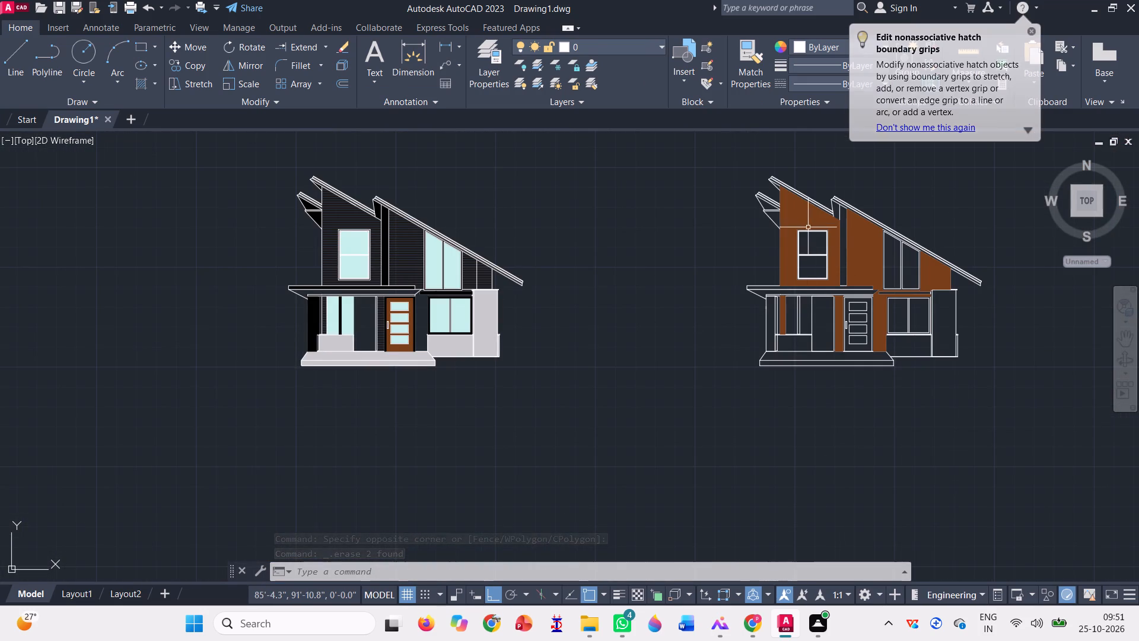
left_click(797, 211)
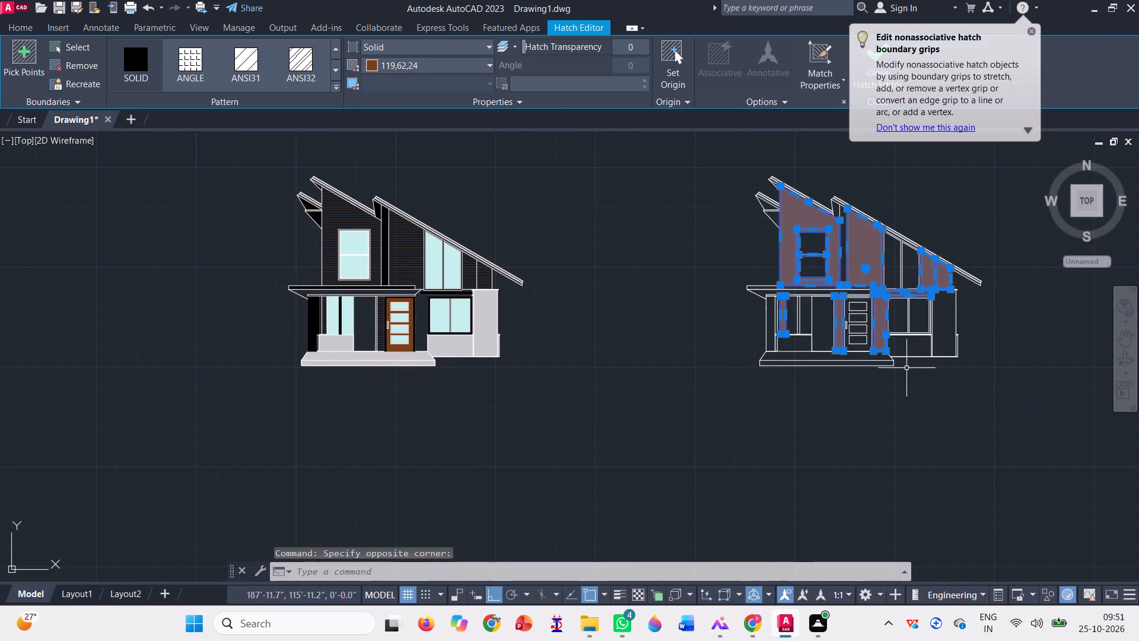
type("m")
key("space")
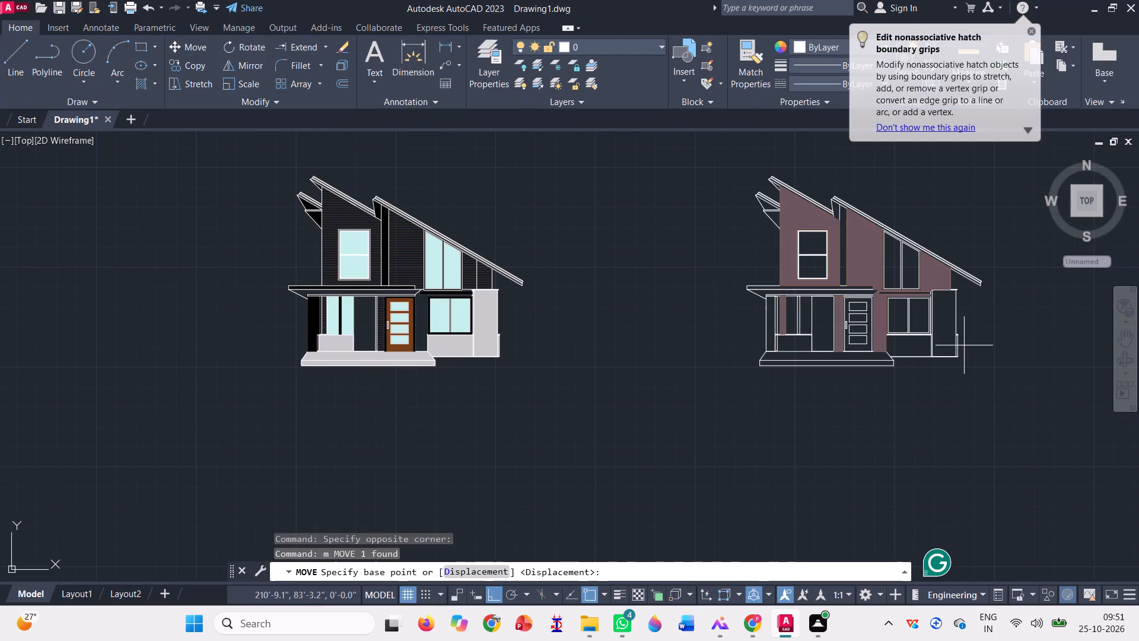
scroll(966, 336, "up", 3)
scroll(944, 439, "up", 3)
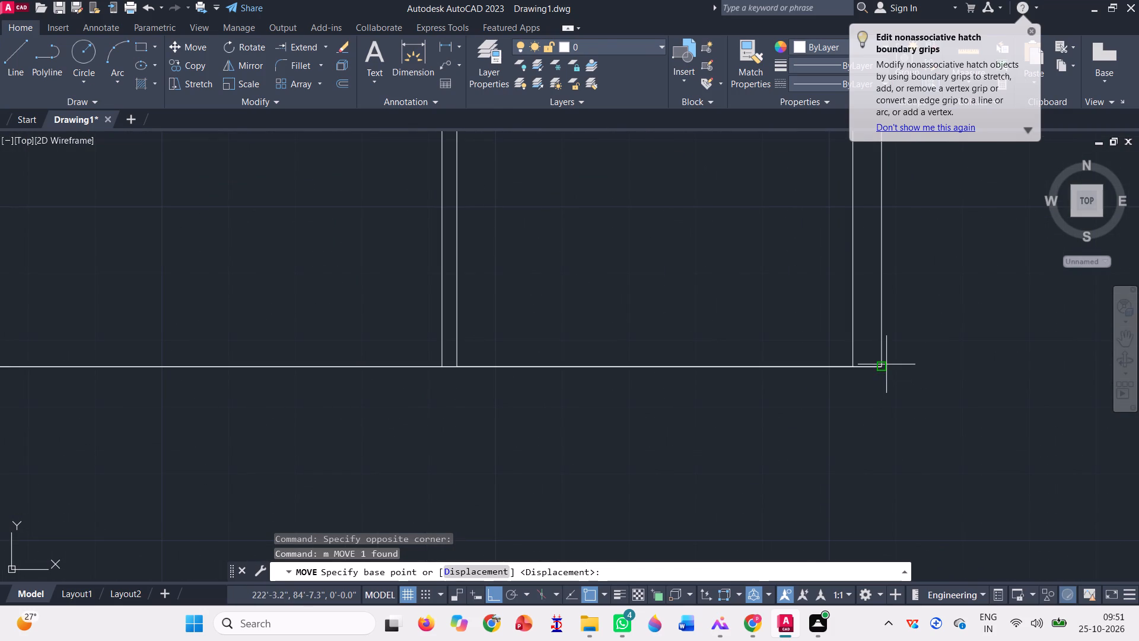
left_click(883, 364)
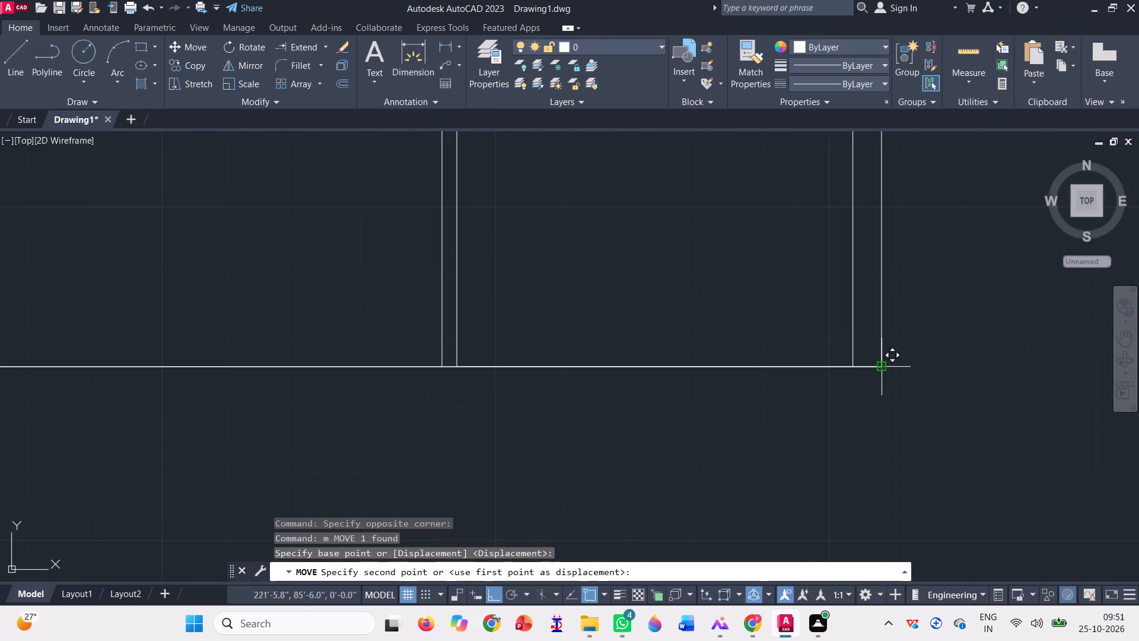
scroll(988, 378, "down", 6)
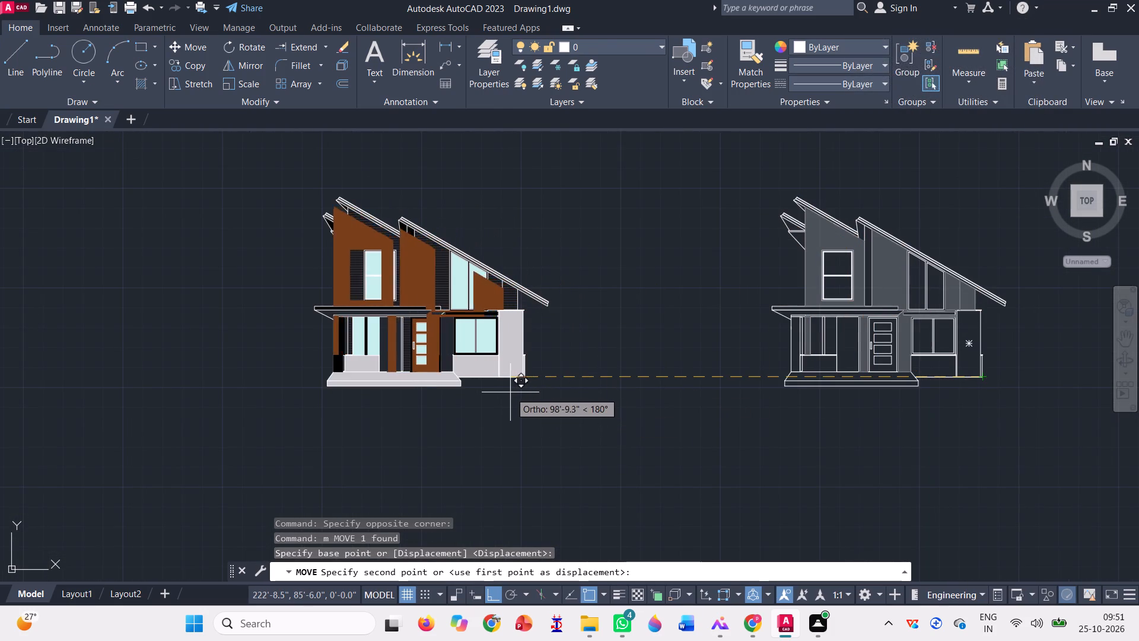
scroll(509, 392, "up", 3)
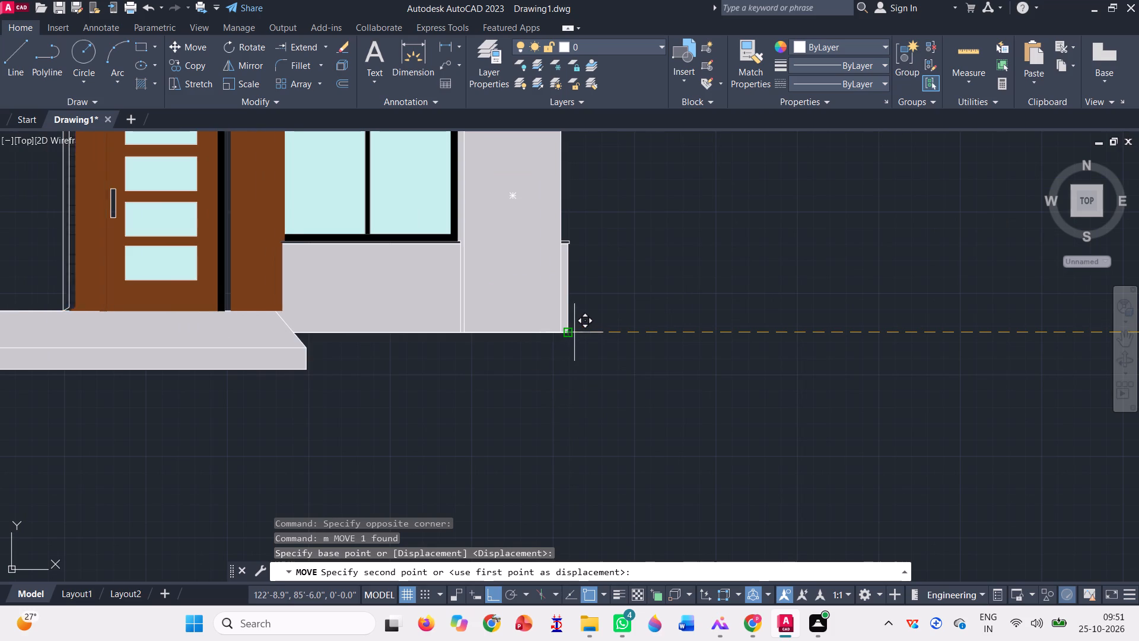
left_click(564, 331)
scroll(599, 398, "down", 2)
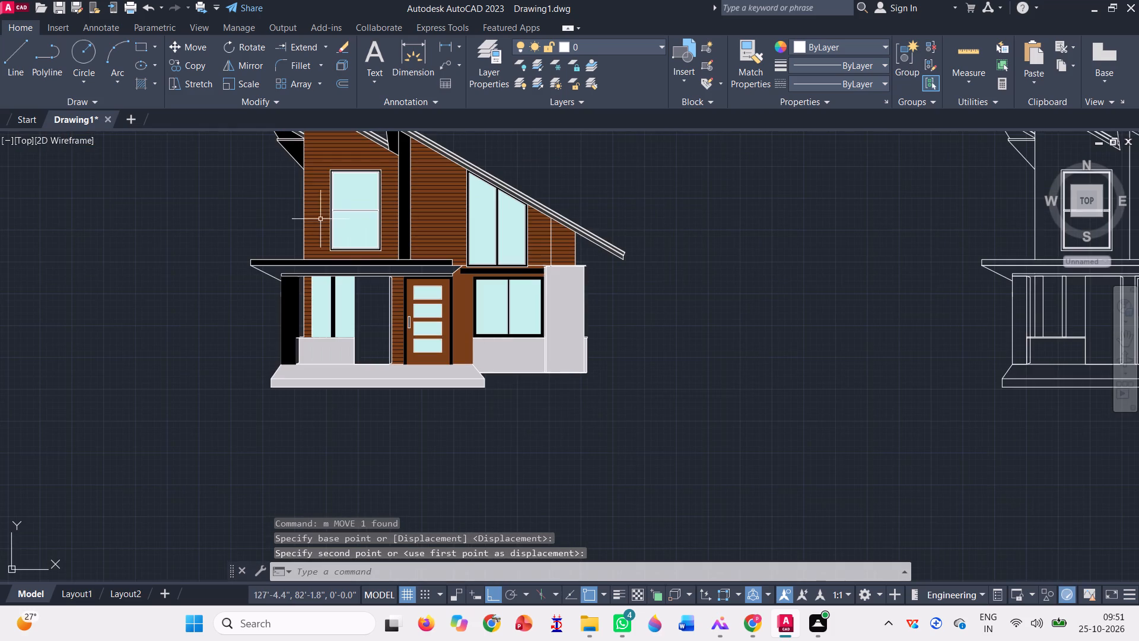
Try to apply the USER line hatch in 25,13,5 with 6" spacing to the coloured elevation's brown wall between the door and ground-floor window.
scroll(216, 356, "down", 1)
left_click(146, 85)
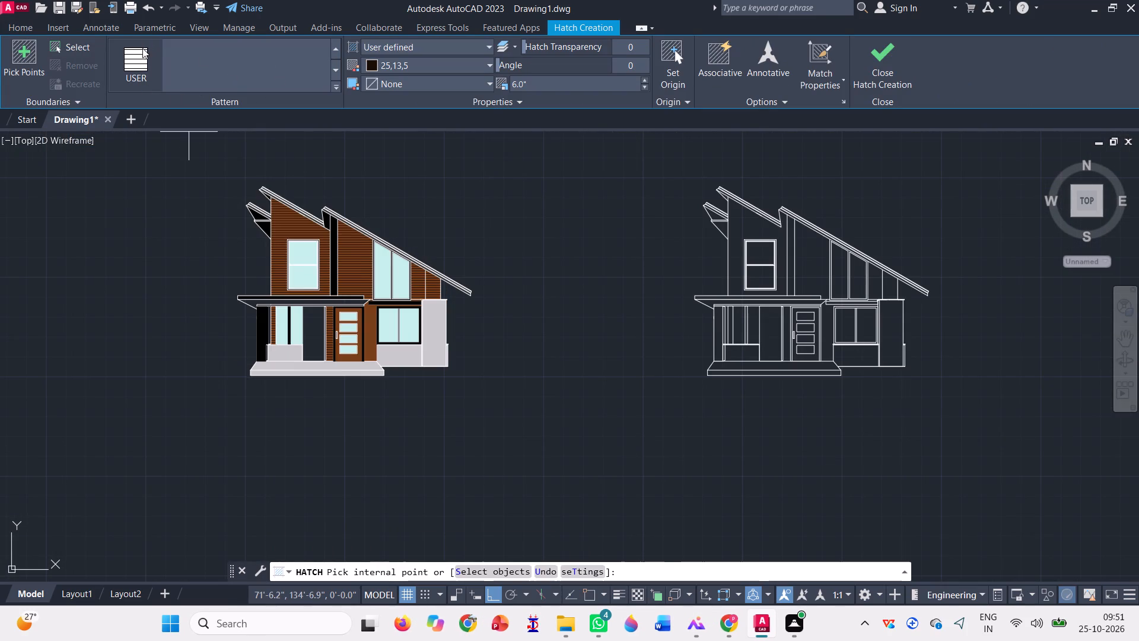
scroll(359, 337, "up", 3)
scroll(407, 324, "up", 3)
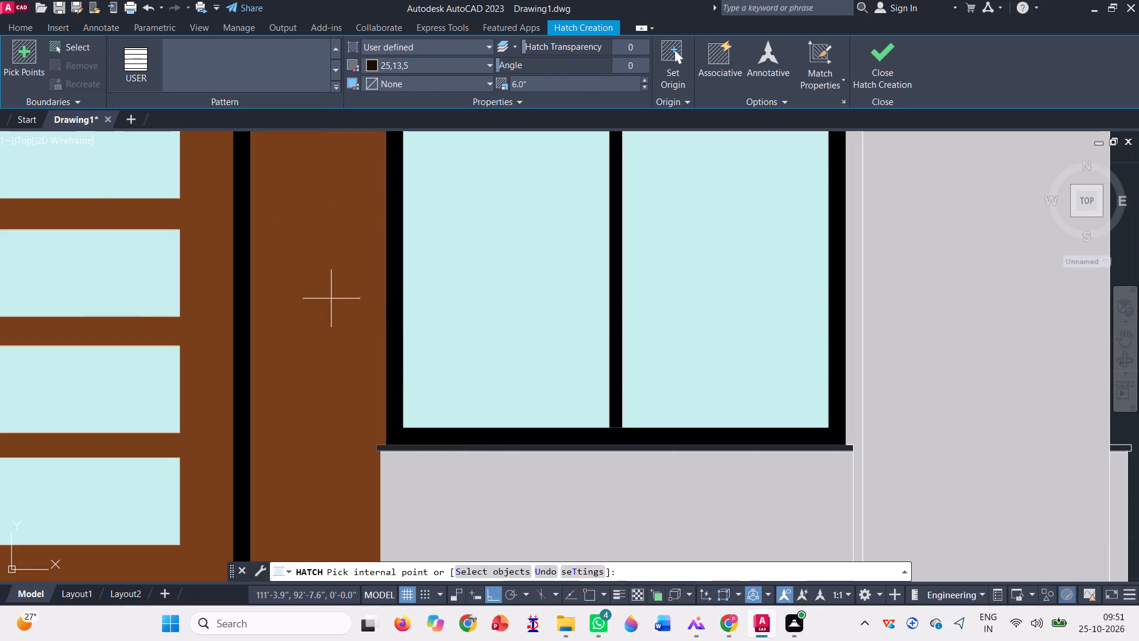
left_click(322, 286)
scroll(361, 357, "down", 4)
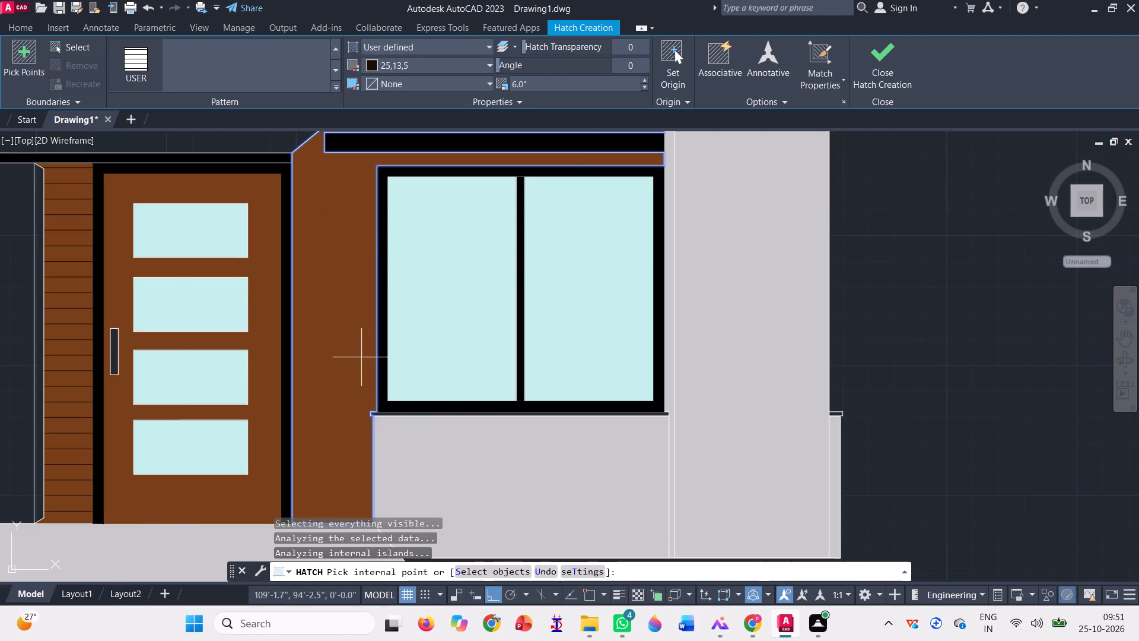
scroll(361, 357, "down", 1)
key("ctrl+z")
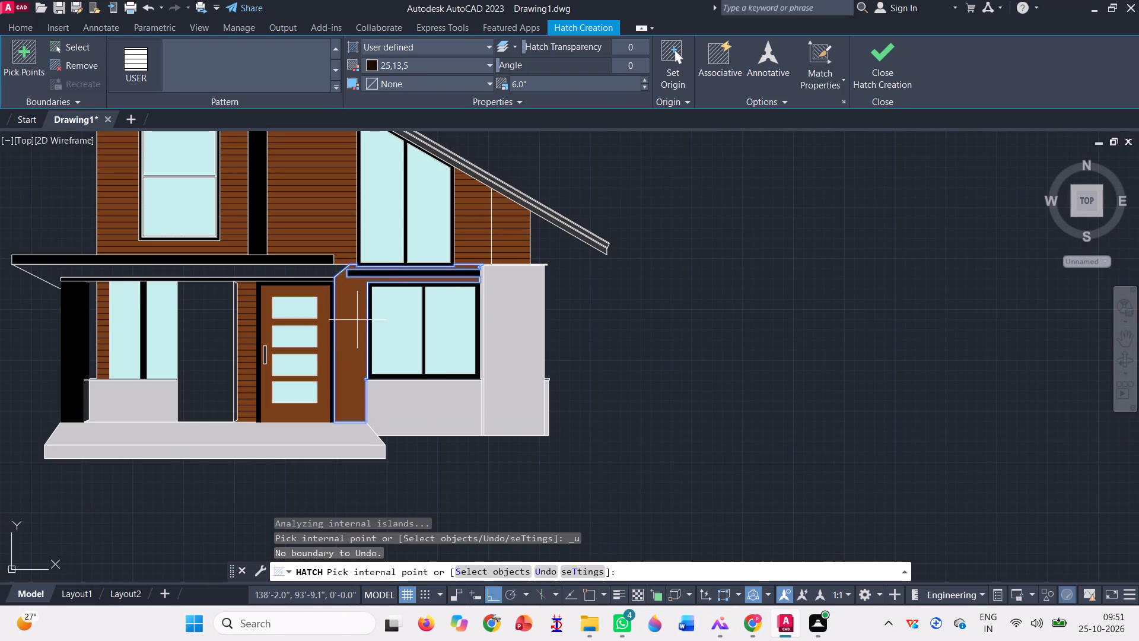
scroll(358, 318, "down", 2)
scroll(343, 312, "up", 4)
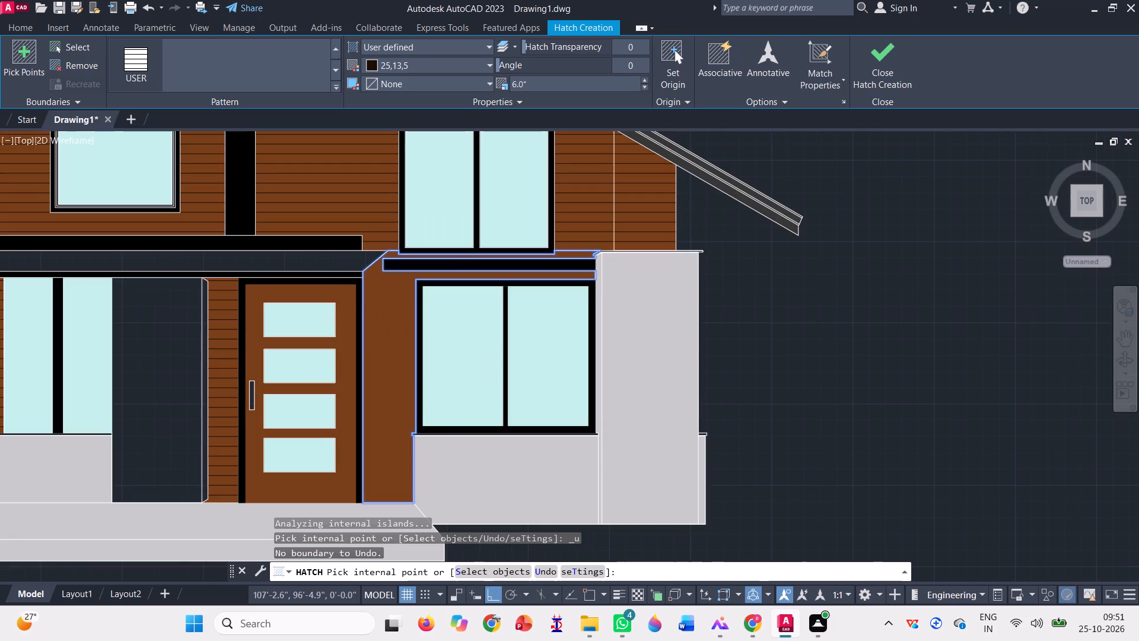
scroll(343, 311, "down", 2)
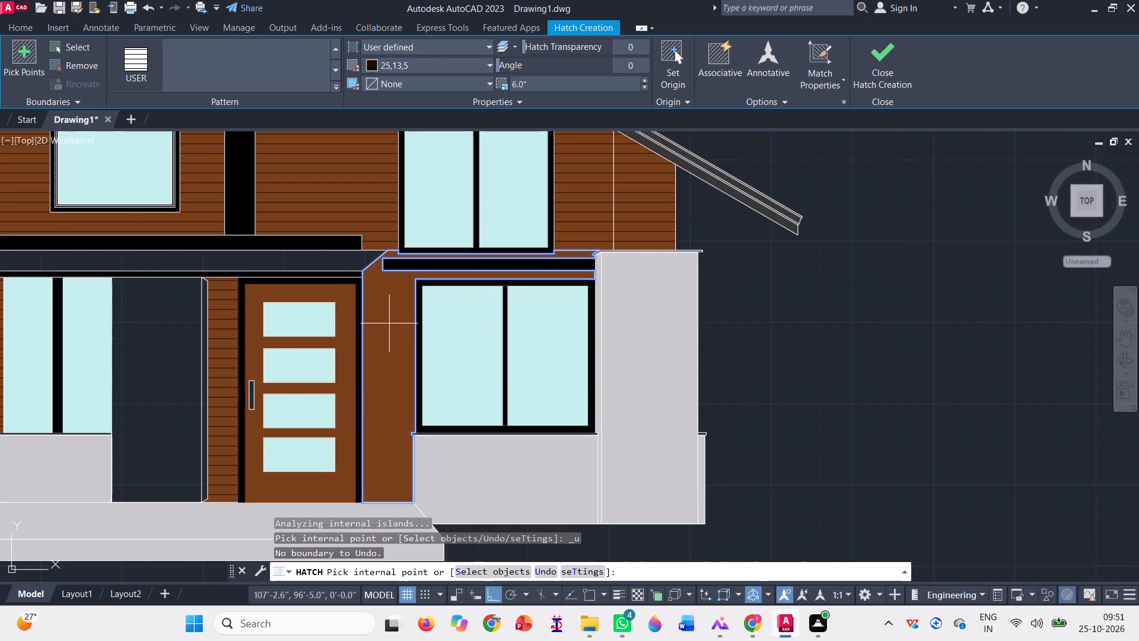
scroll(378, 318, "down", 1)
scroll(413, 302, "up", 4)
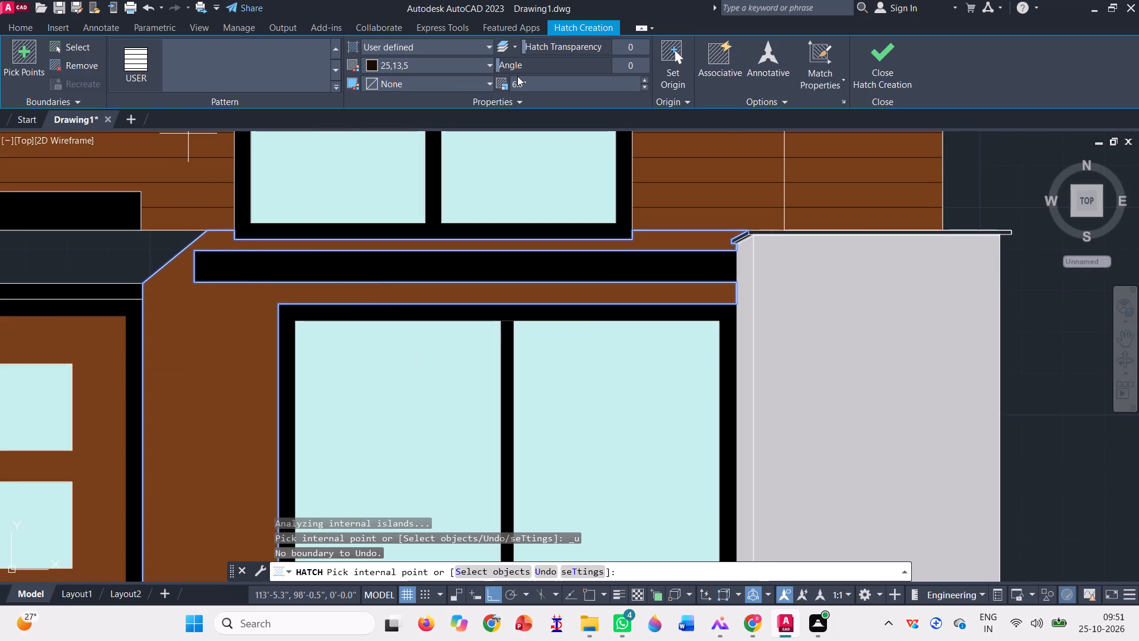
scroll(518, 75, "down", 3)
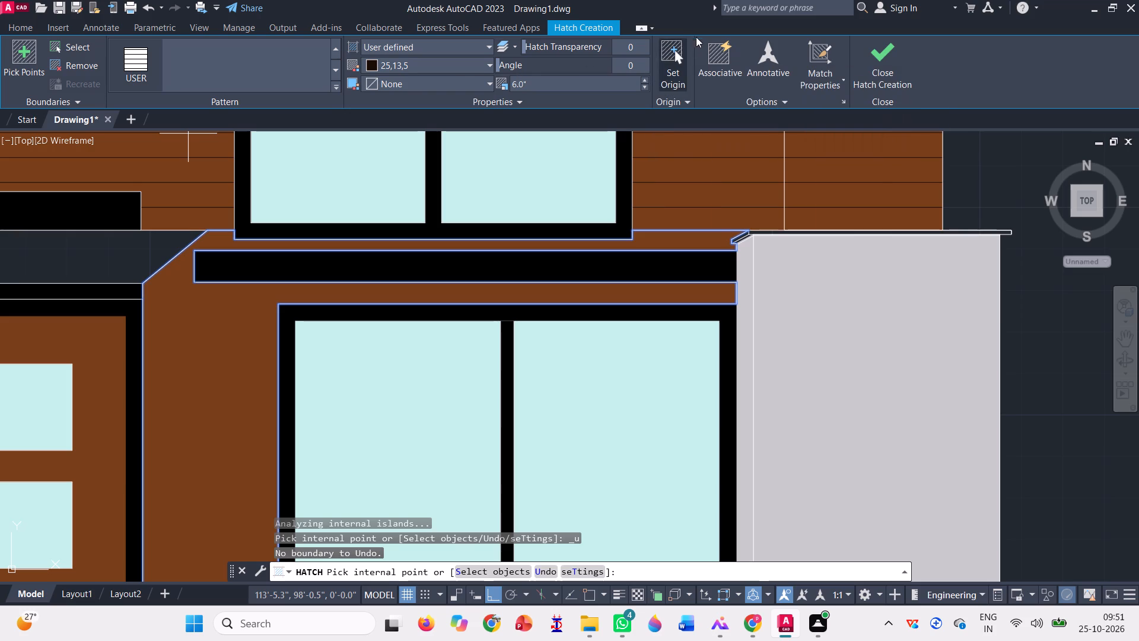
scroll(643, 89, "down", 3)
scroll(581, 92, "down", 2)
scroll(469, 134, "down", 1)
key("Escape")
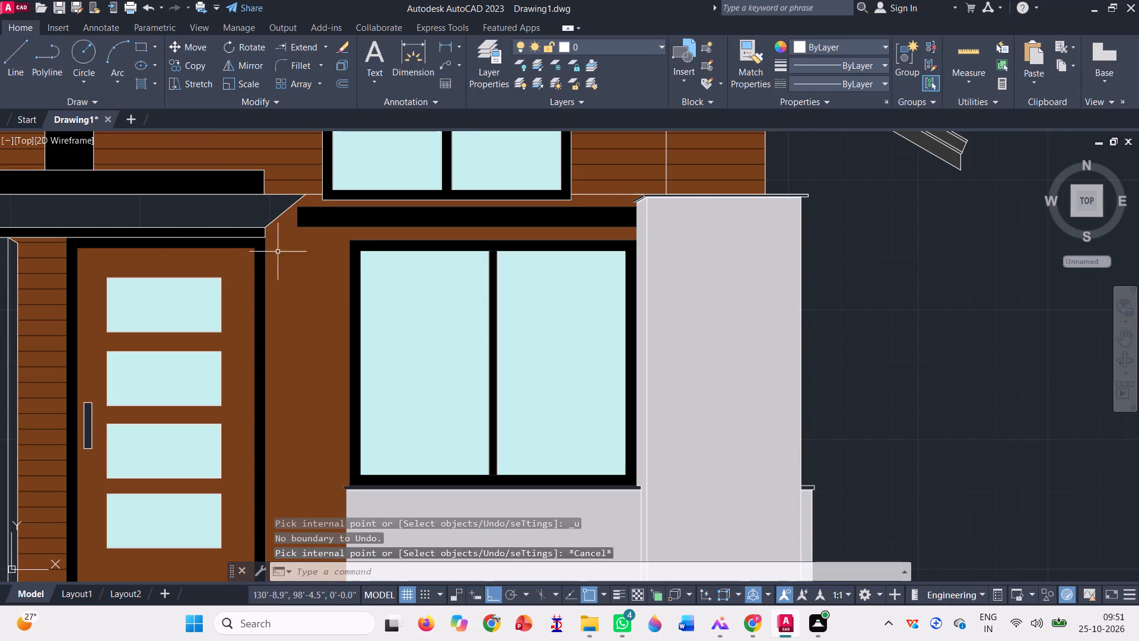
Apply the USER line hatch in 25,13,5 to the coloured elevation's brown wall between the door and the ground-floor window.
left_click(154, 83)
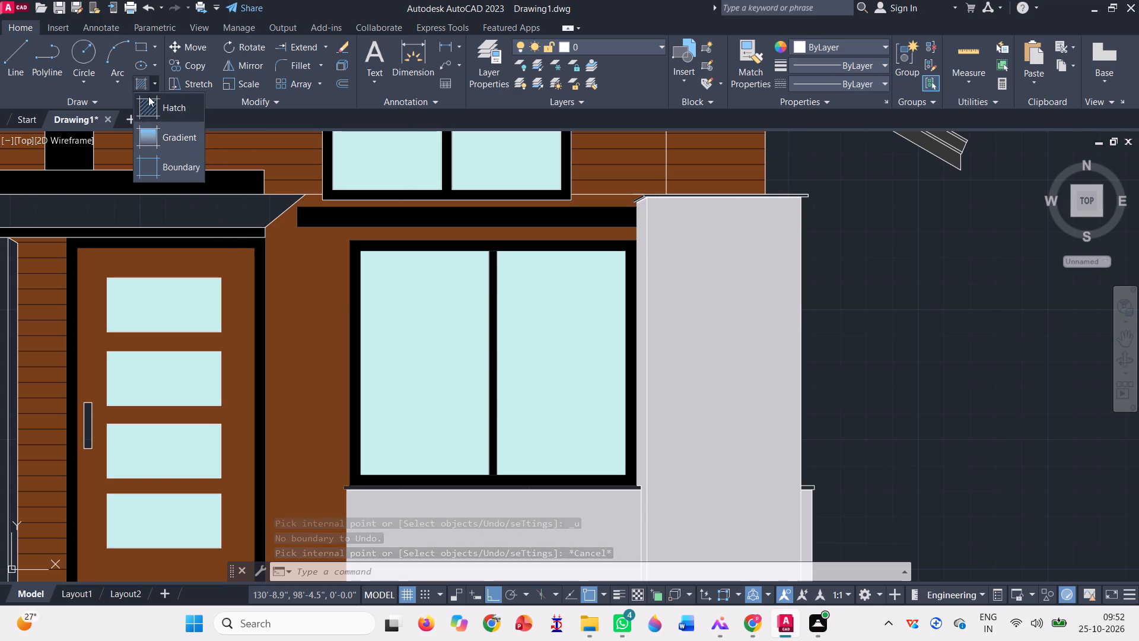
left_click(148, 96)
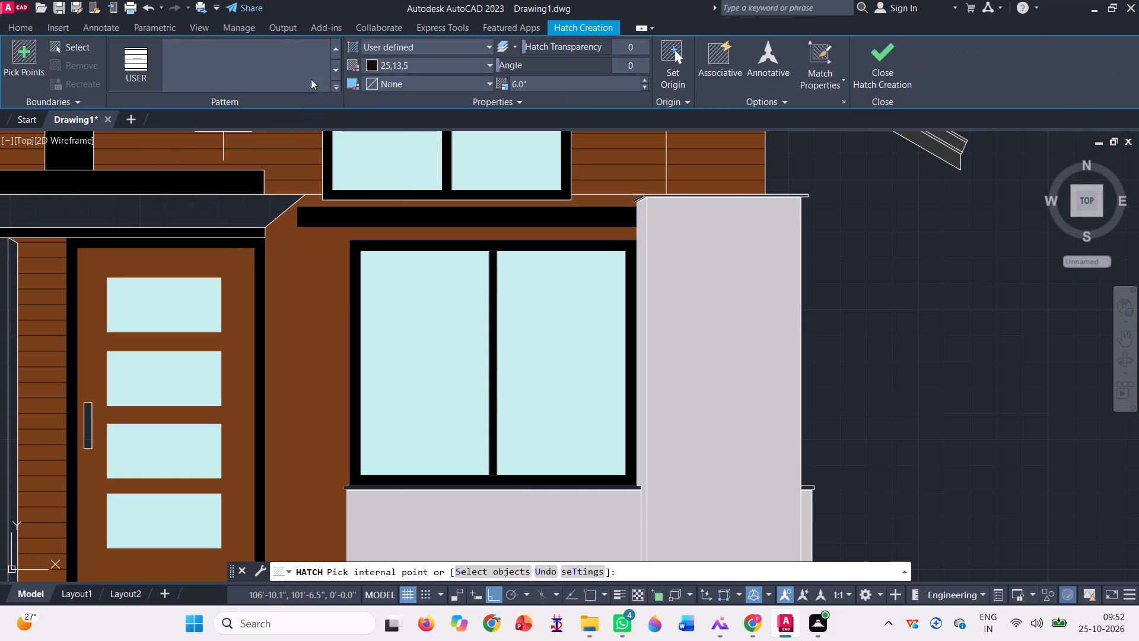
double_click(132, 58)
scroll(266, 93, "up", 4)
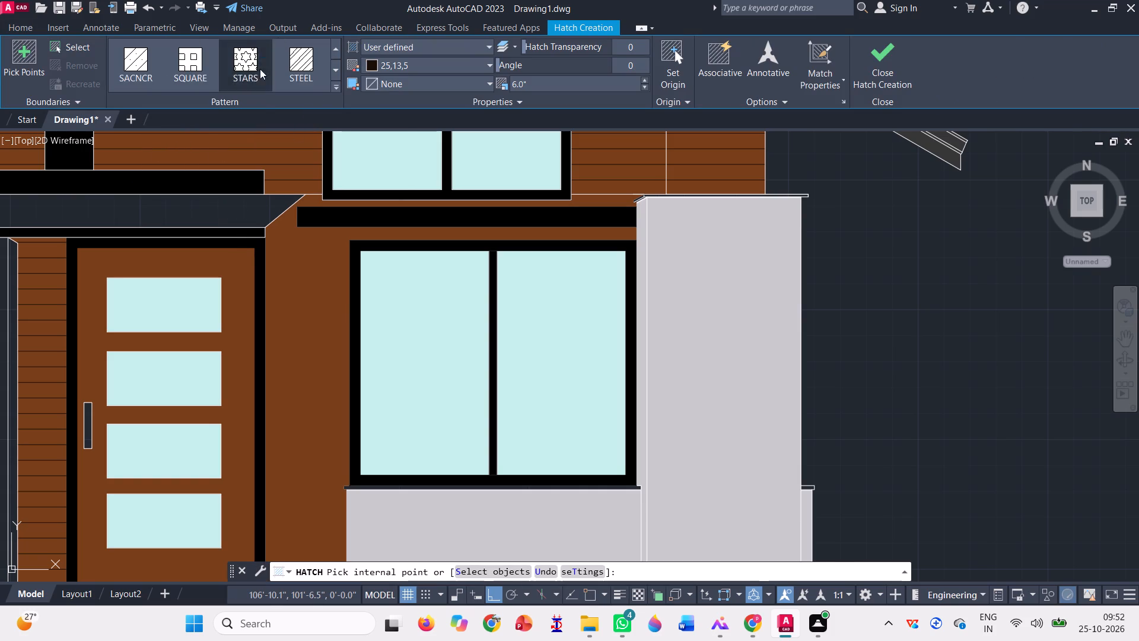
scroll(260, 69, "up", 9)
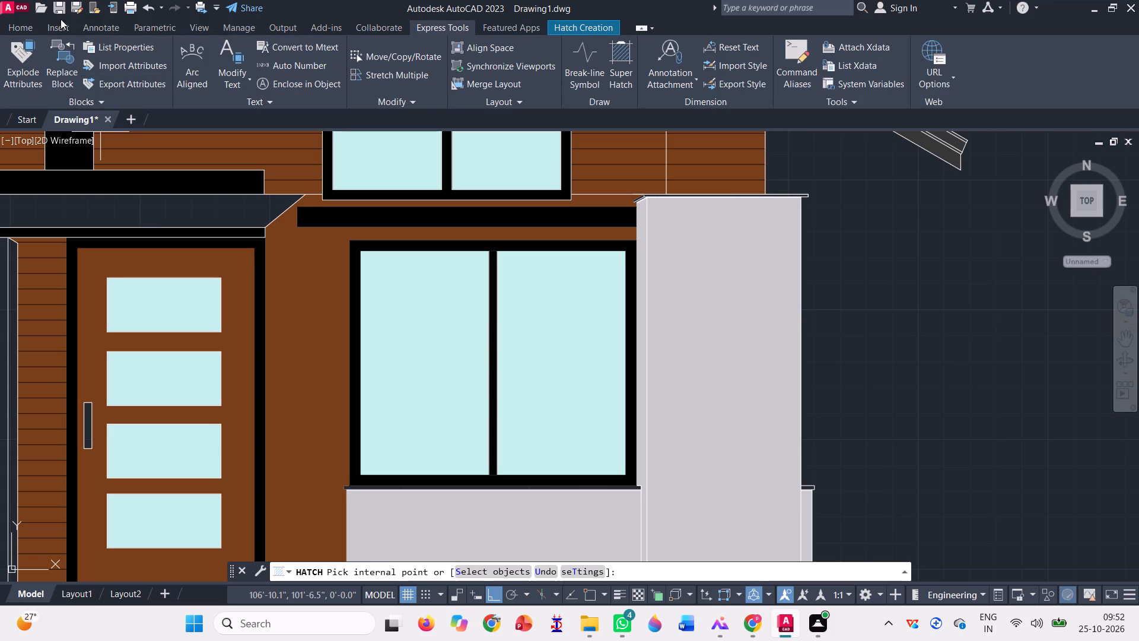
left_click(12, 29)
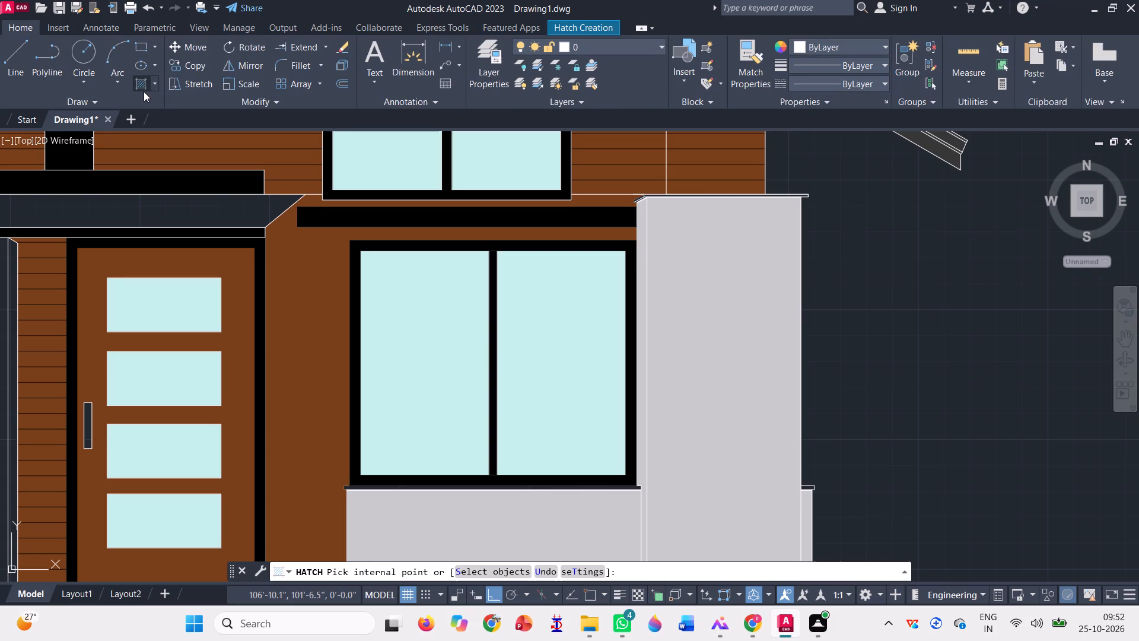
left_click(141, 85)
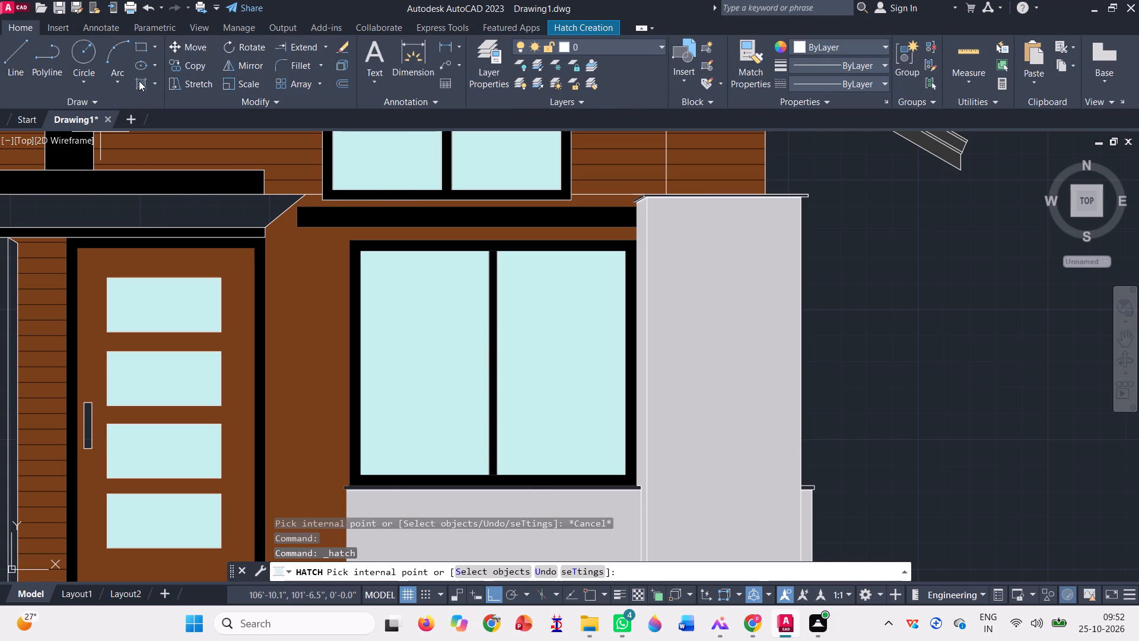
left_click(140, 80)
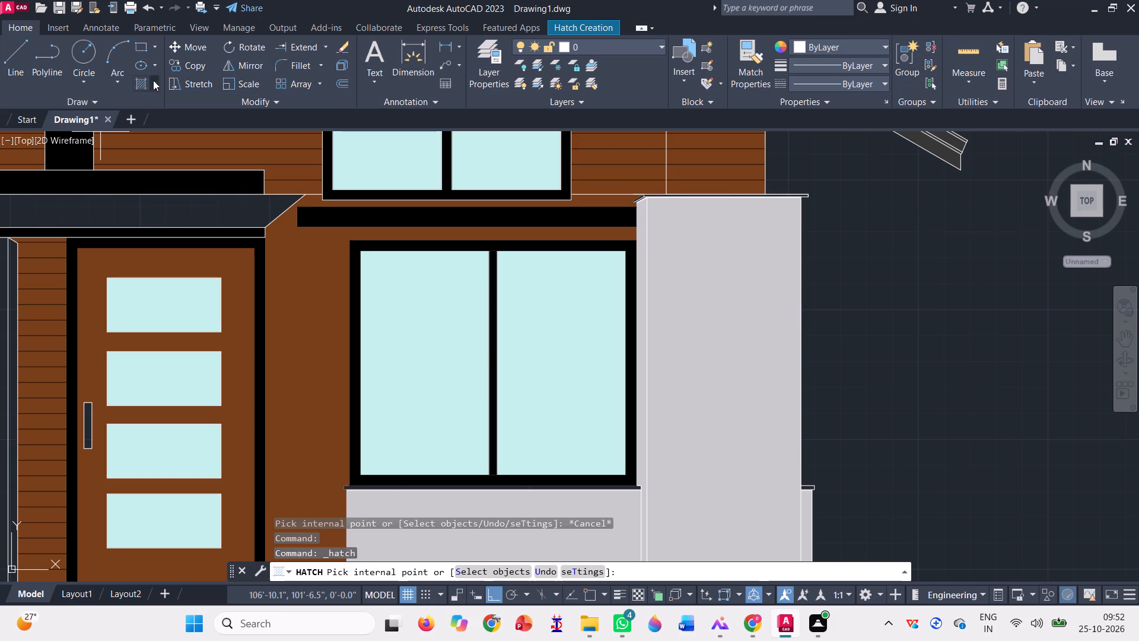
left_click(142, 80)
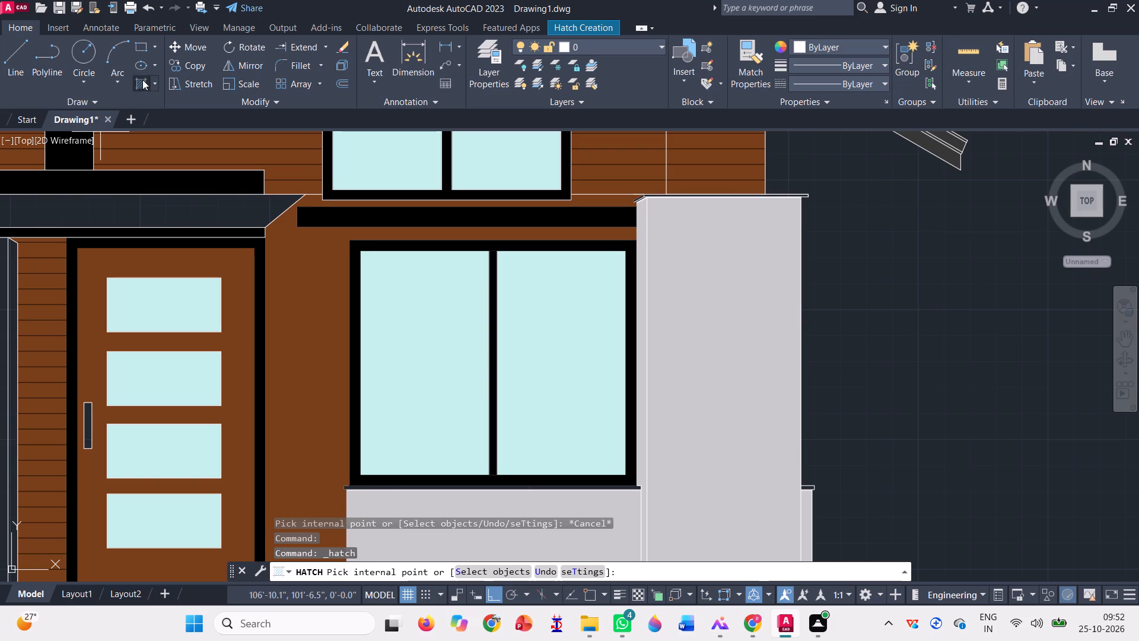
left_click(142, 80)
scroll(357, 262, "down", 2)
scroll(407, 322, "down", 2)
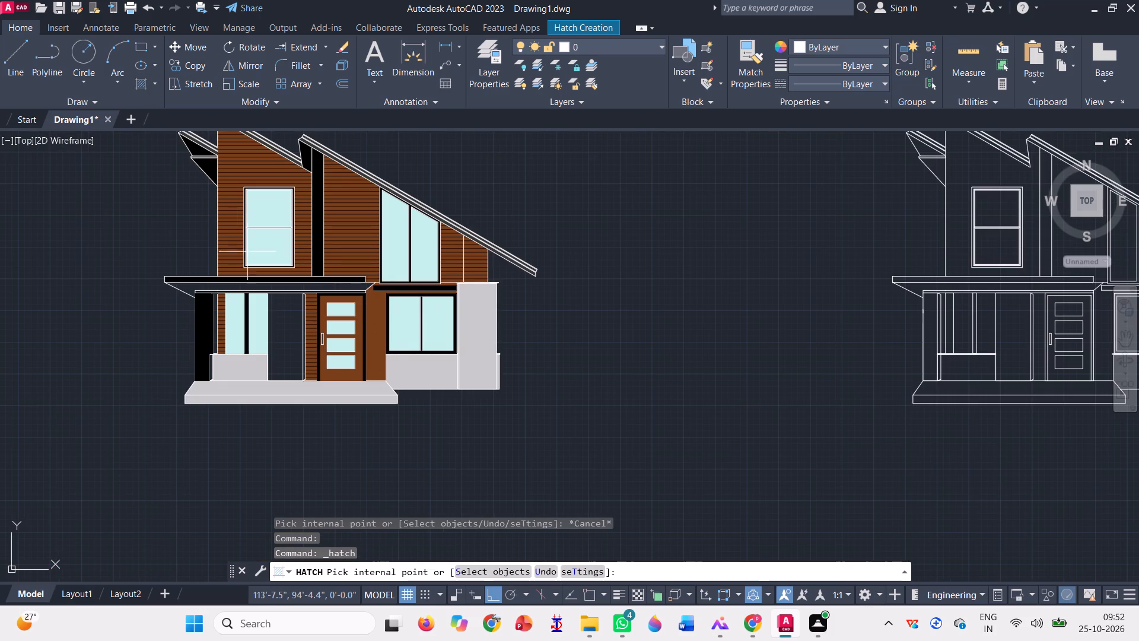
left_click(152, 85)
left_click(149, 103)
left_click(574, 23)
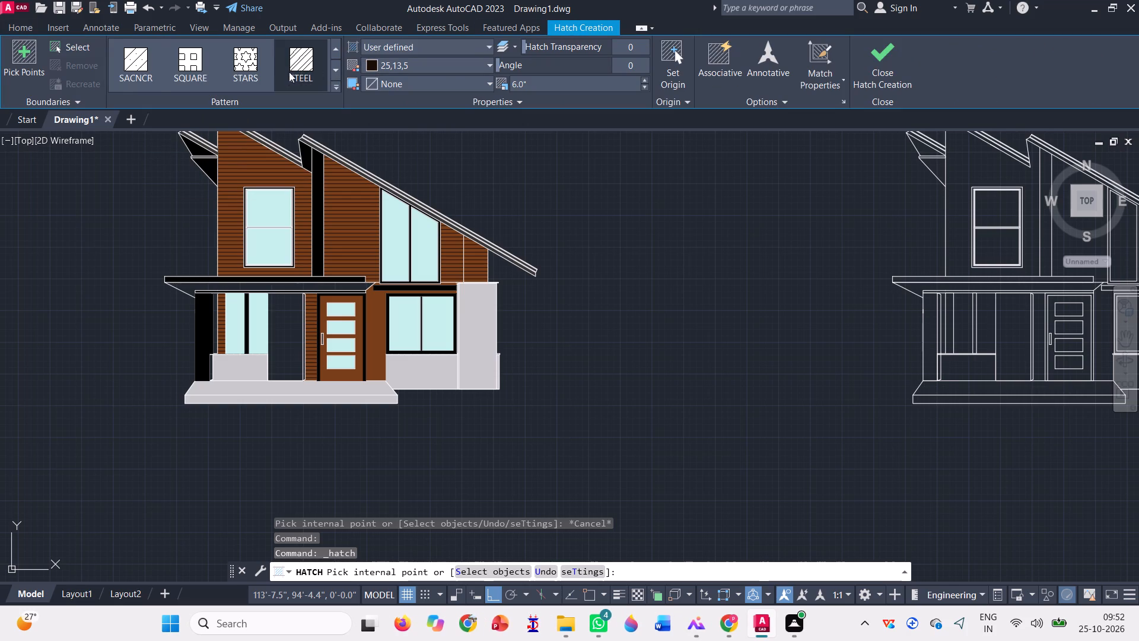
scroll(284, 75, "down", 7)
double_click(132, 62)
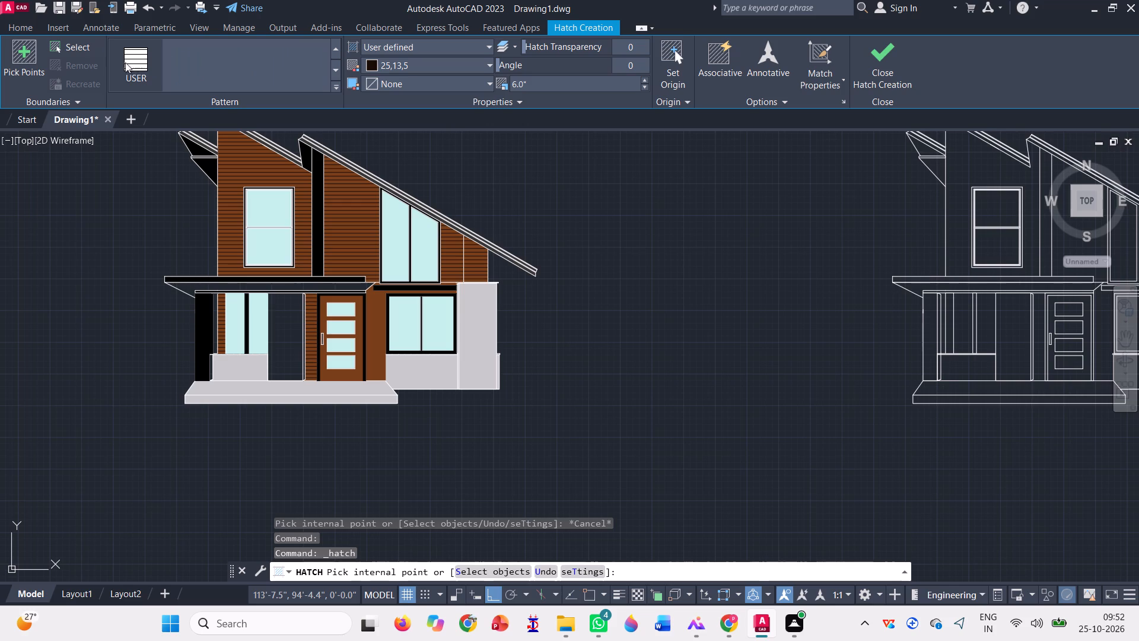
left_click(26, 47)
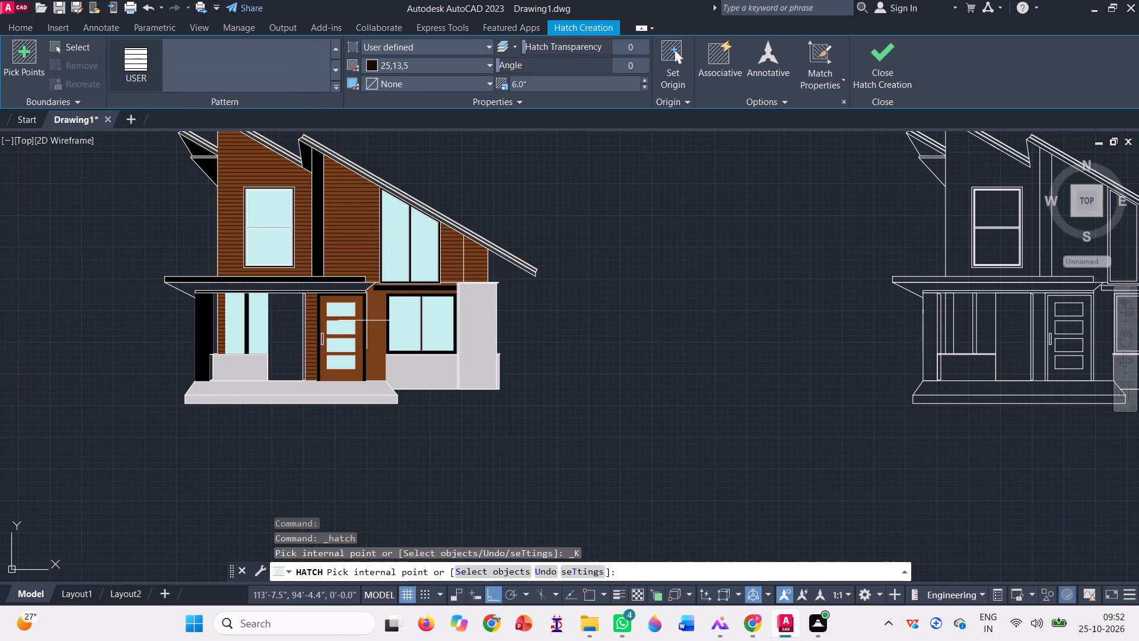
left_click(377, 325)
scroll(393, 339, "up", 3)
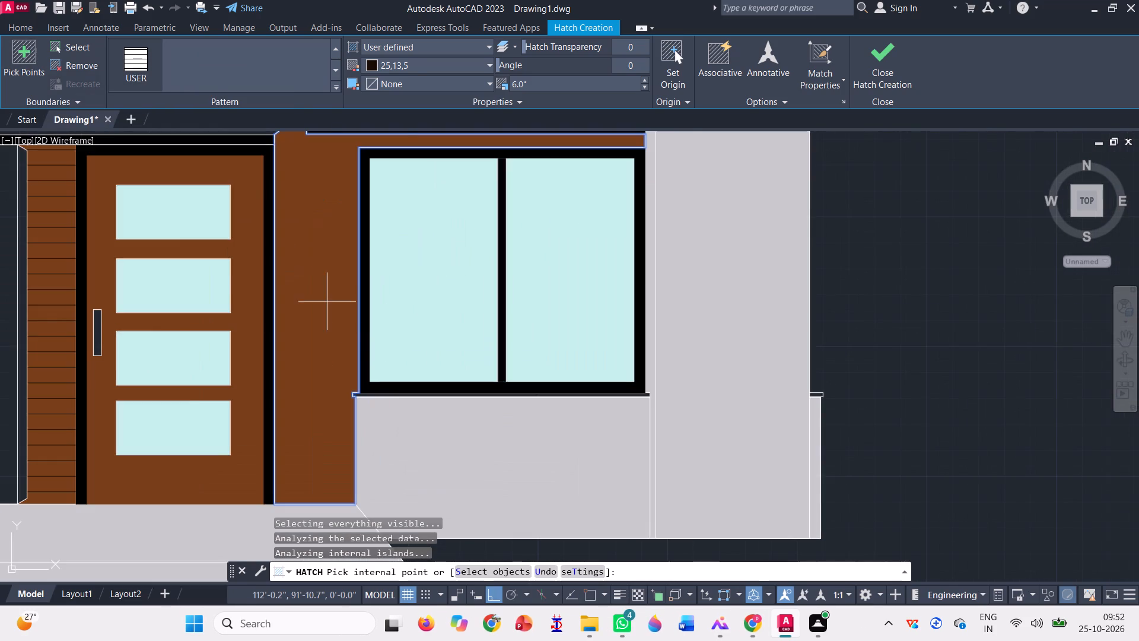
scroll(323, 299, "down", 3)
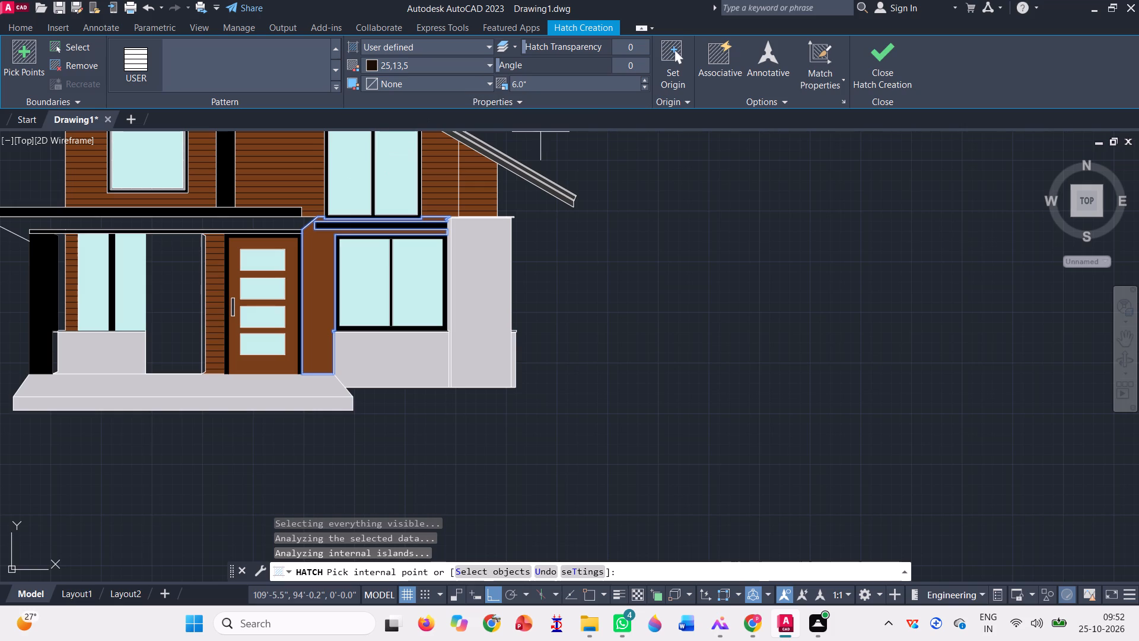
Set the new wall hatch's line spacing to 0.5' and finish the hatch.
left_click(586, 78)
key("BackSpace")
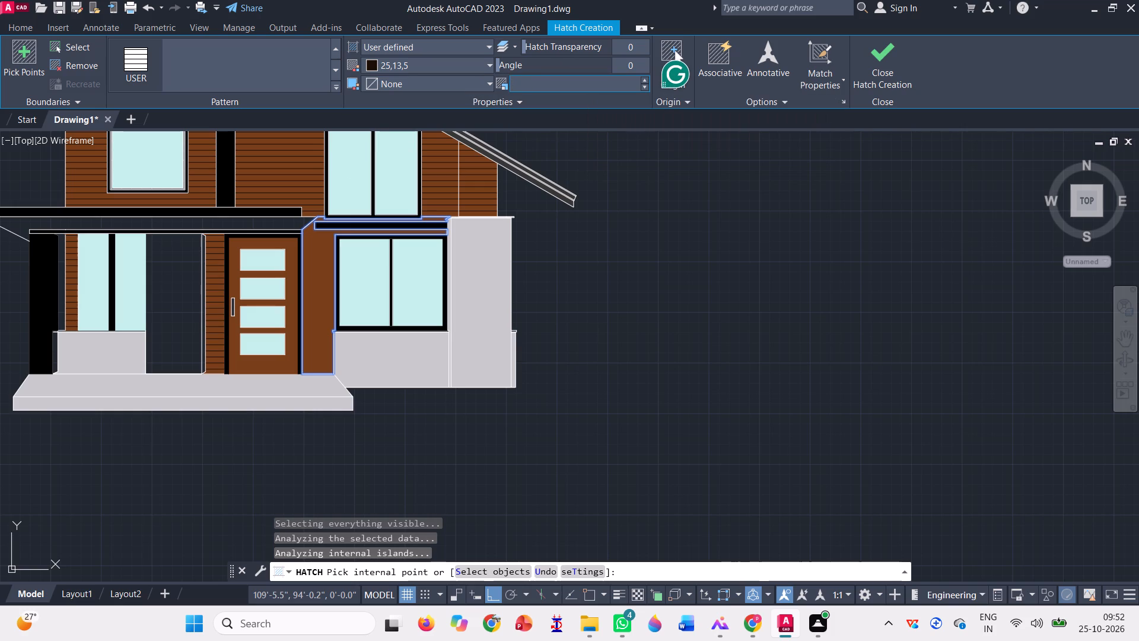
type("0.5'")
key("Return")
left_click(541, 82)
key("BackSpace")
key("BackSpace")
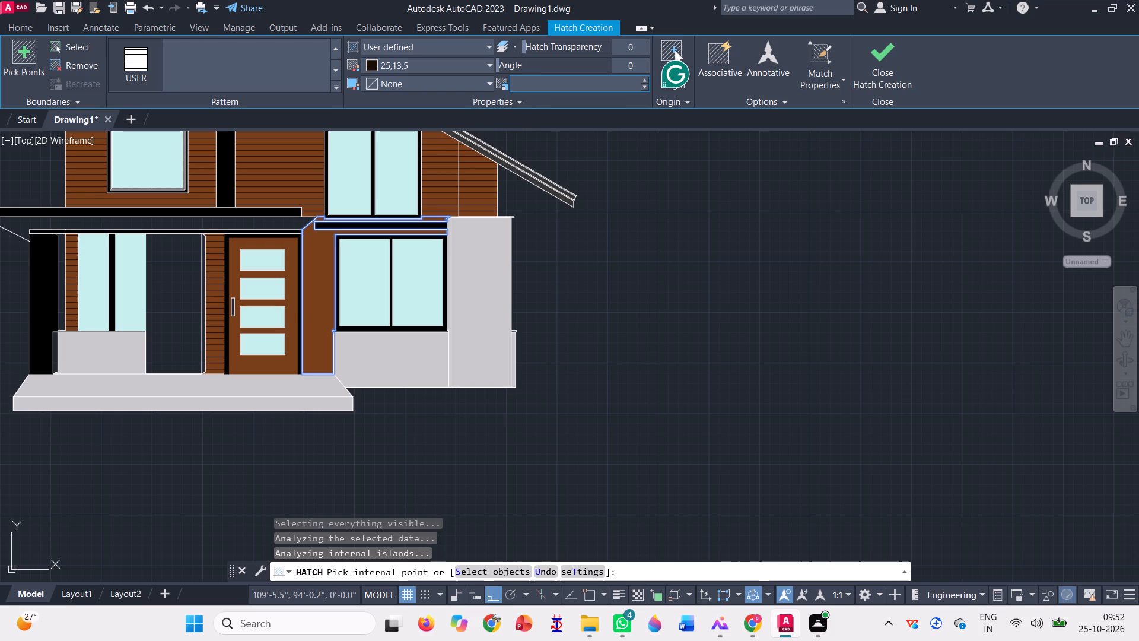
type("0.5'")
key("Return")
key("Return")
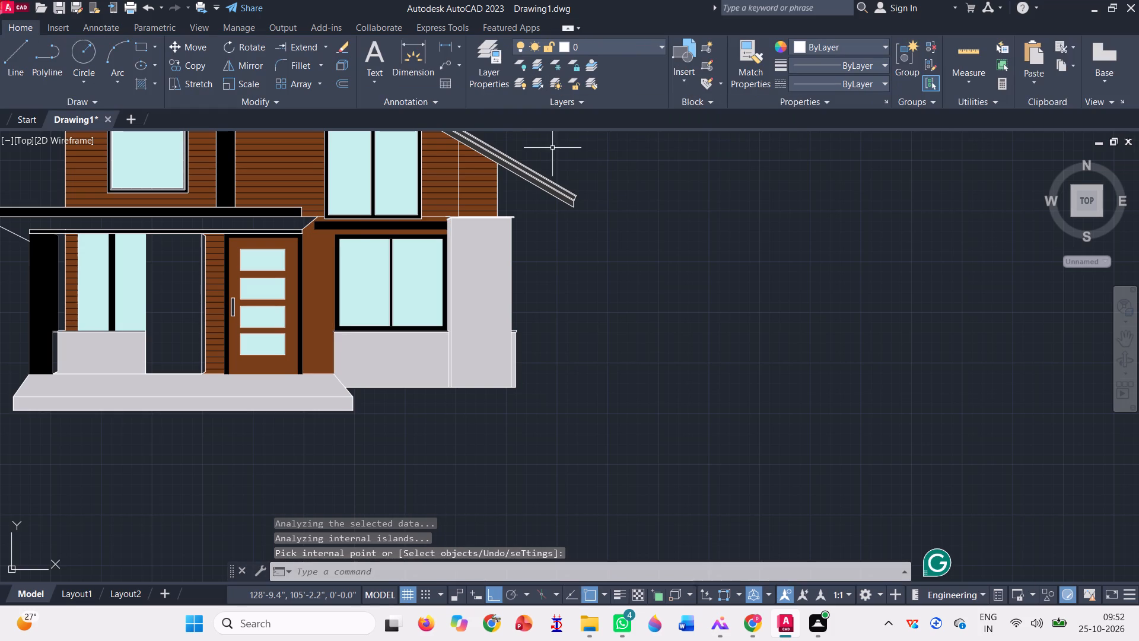
Move the brown solid wall fill from the coloured elevation onto the uncoloured one, using the matching outer bottom corners as reference points.
left_click(318, 253)
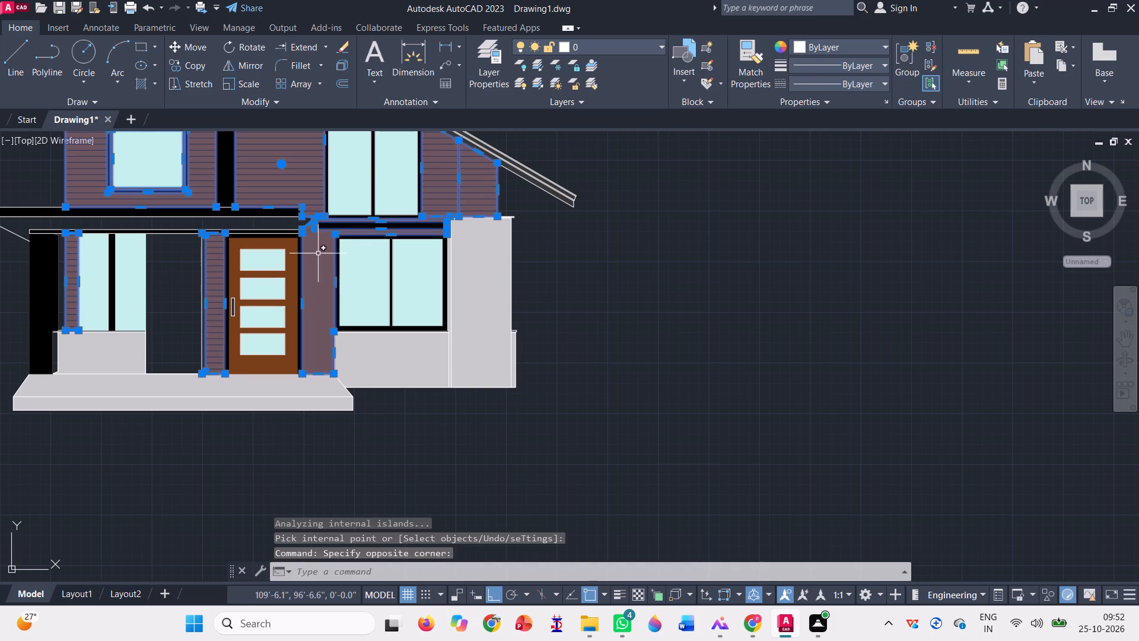
type("m")
key("space")
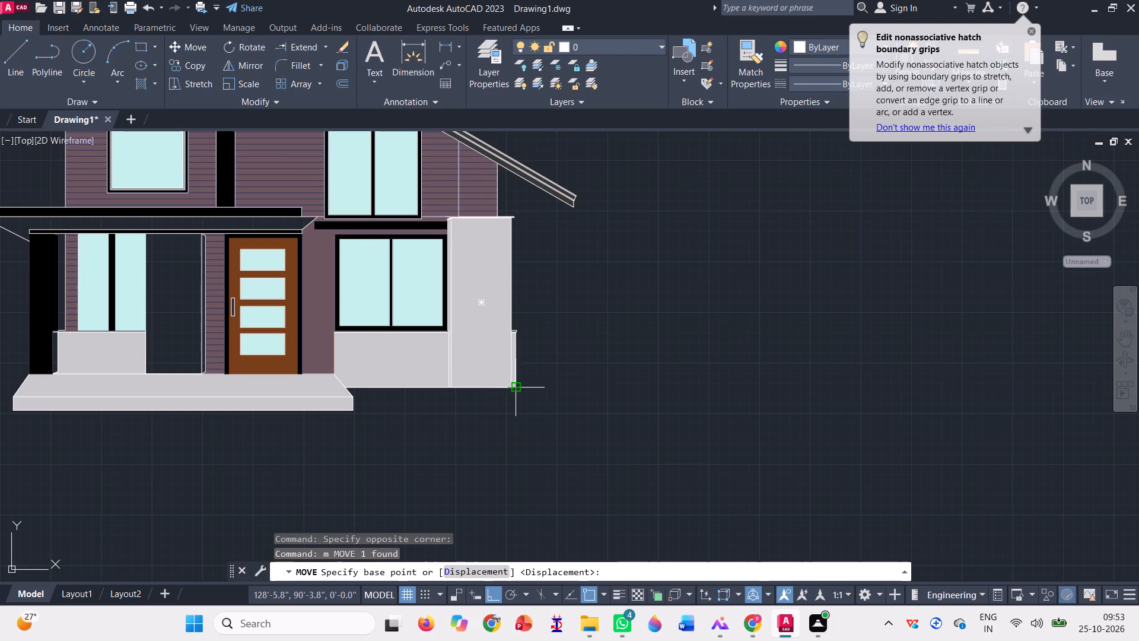
left_click(517, 389)
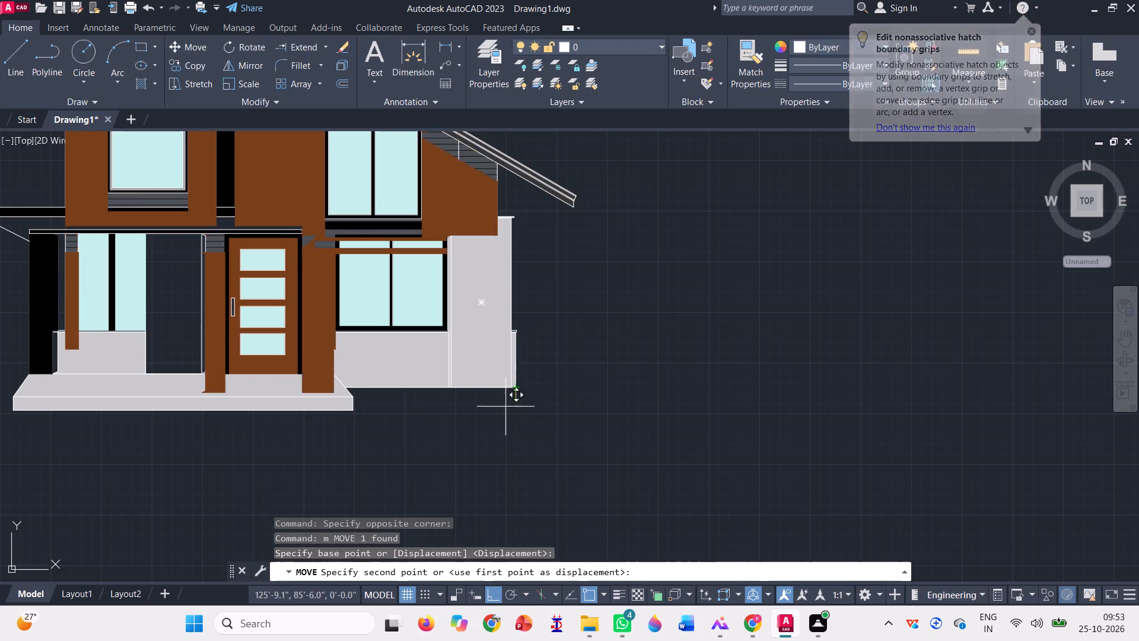
scroll(325, 428, "down", 2)
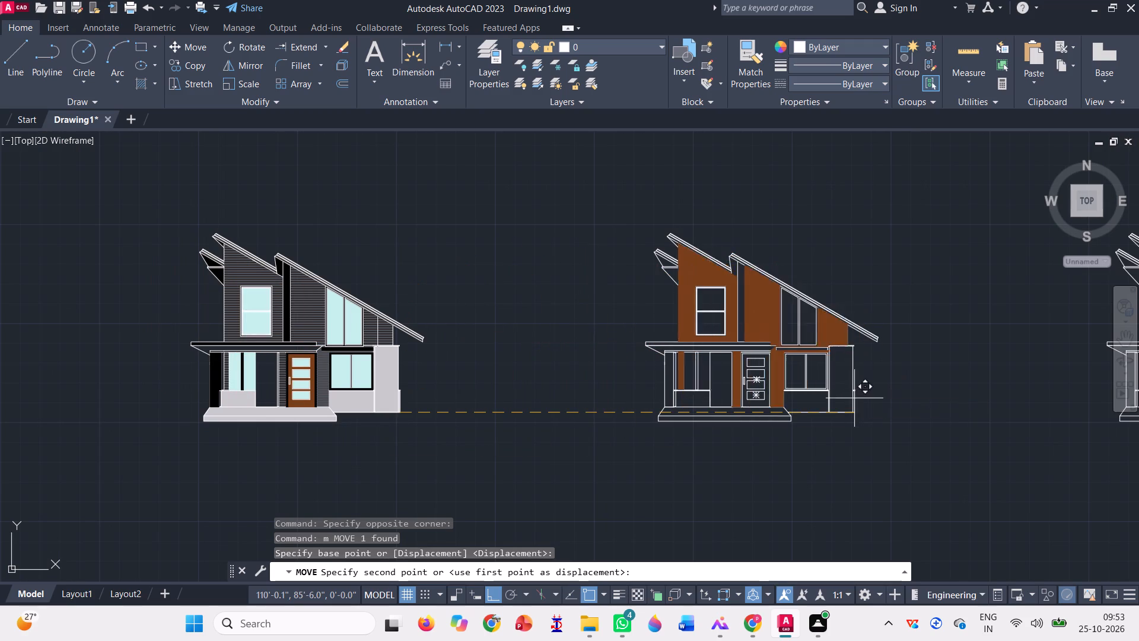
scroll(832, 405, "up", 3)
scroll(915, 370, "down", 1)
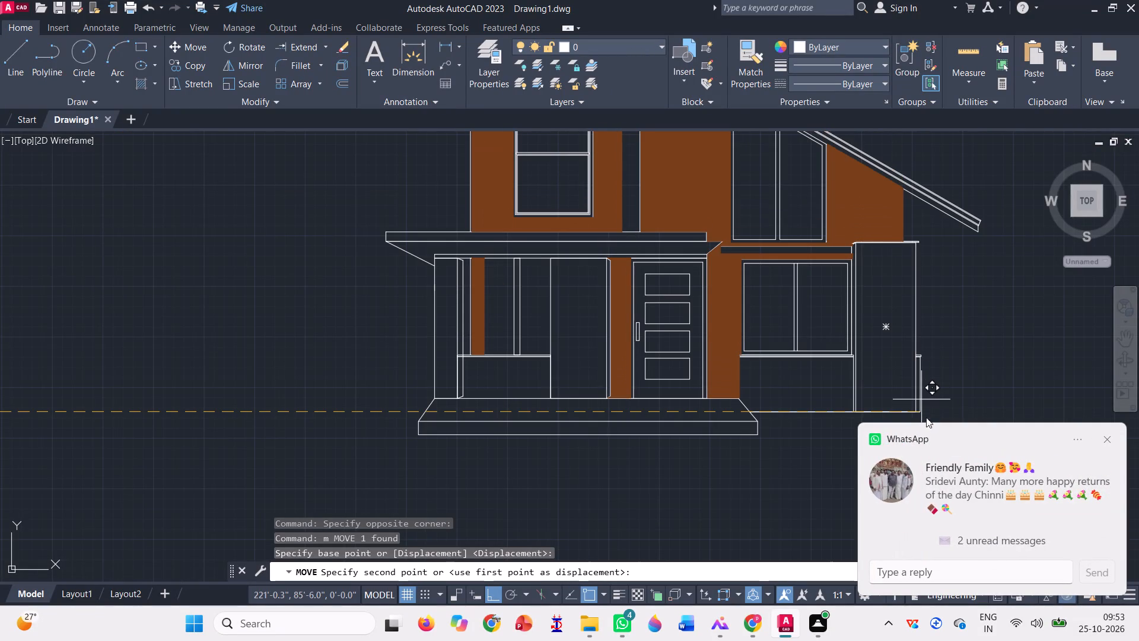
scroll(771, 278, "down", 2)
scroll(816, 342, "up", 3)
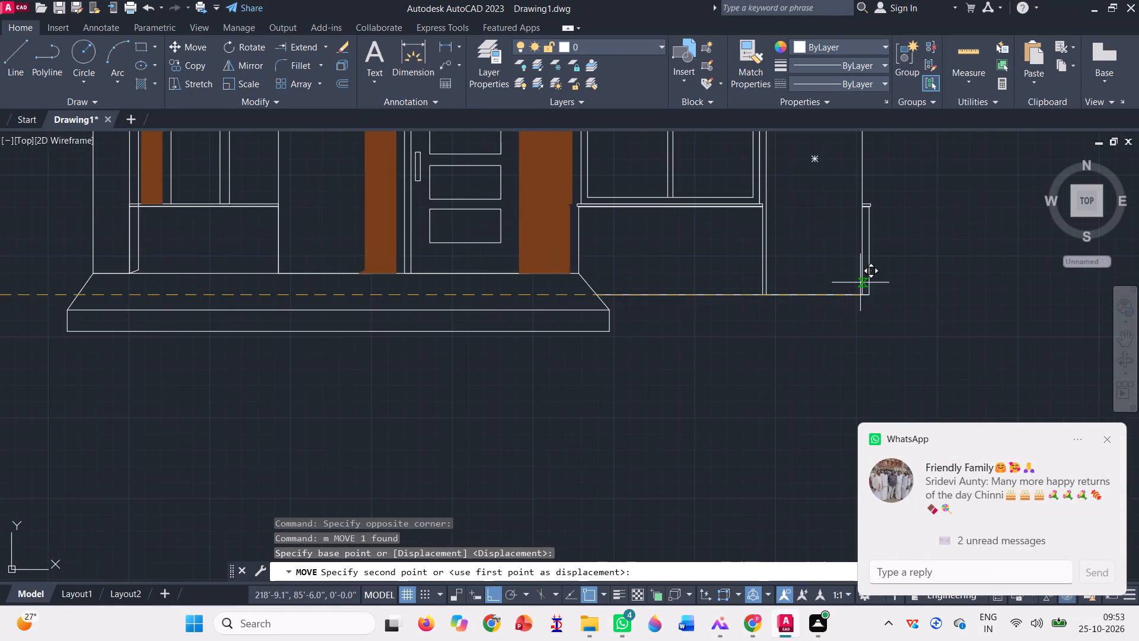
scroll(860, 281, "up", 2)
left_click(885, 316)
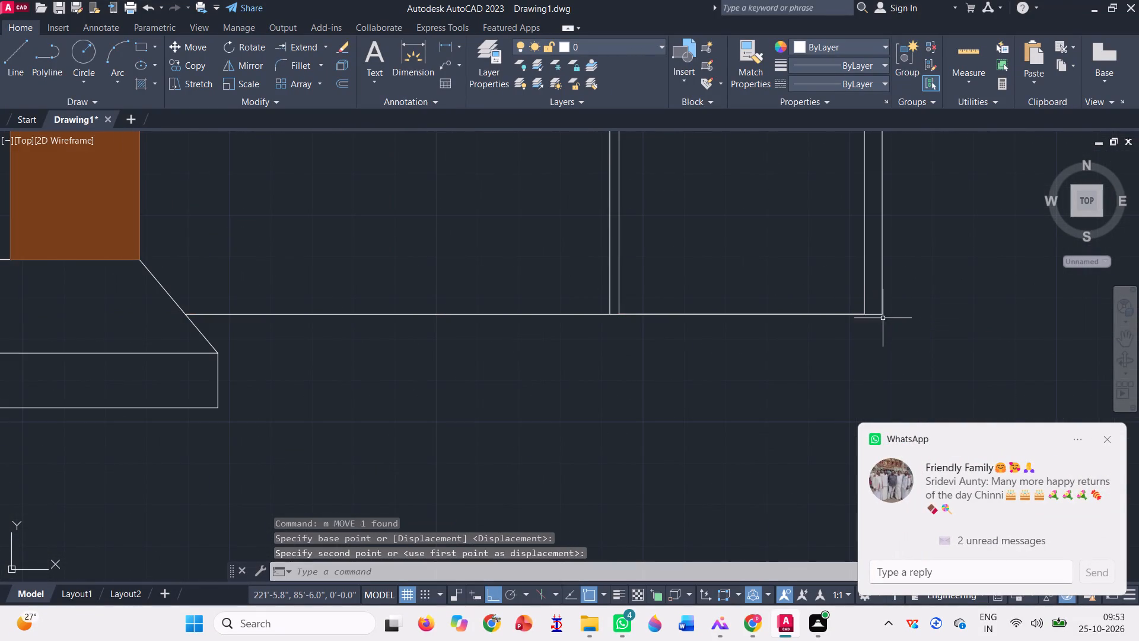
scroll(875, 347, "down", 4)
scroll(470, 347, "down", 1)
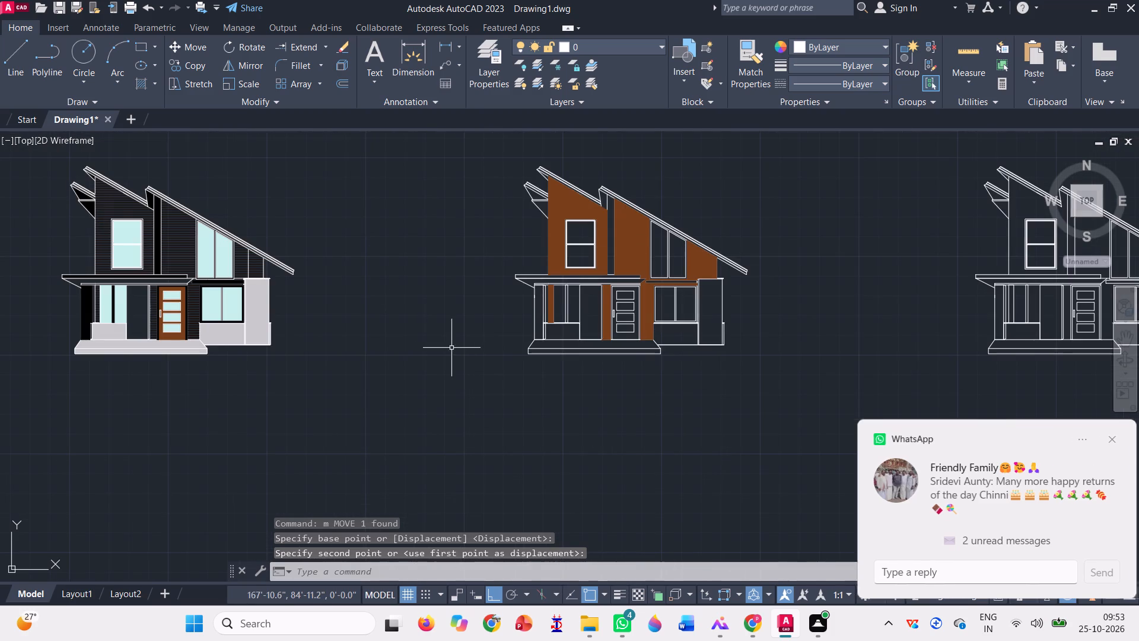
Delete the overlapping USER line hatches from the coloured elevation's wall between the door and the ground-floor window.
scroll(193, 315, "up", 4)
left_click(193, 314)
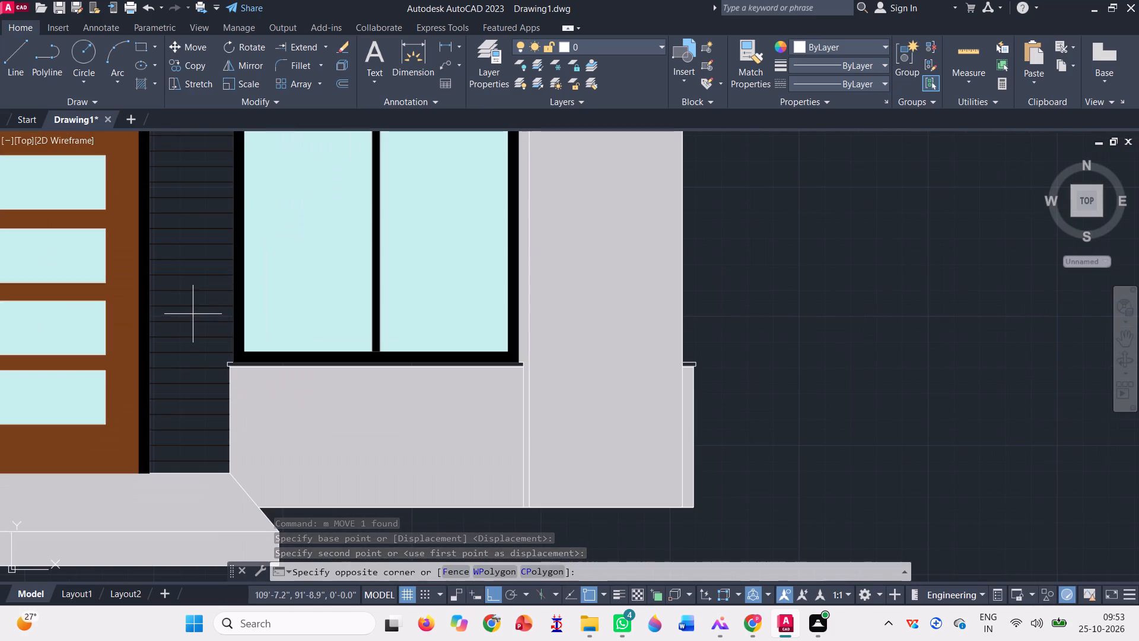
left_click(159, 268)
scroll(179, 280, "down", 3)
scroll(594, 342, "down", 1)
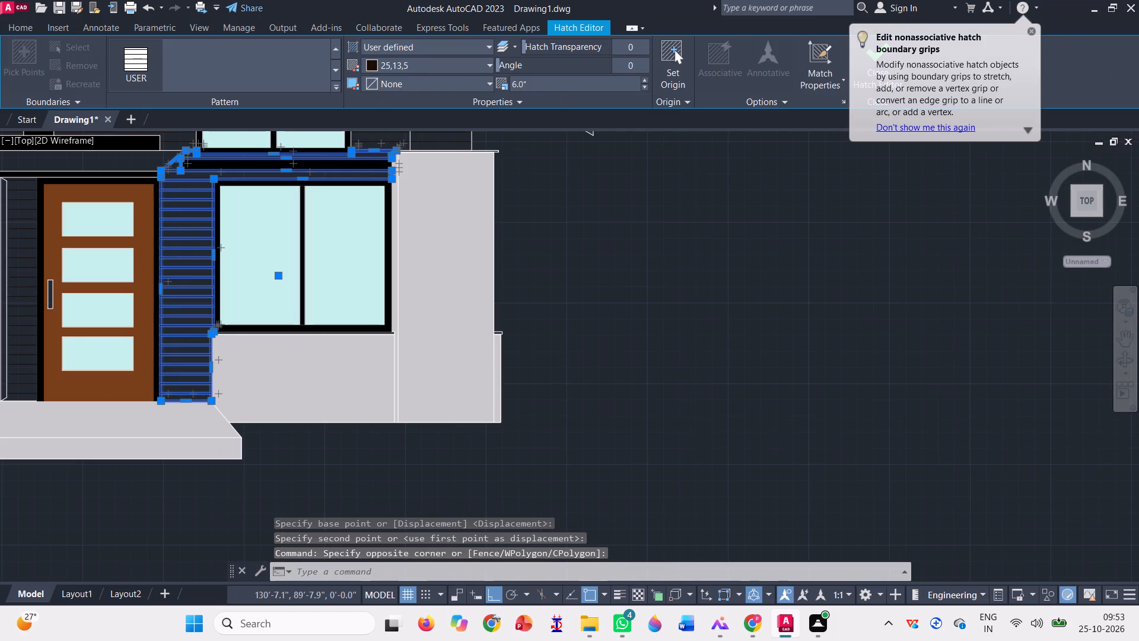
key("Delete")
Delete the remaining USER line hatch covering the walls of the coloured elevation.
scroll(594, 342, "down", 1)
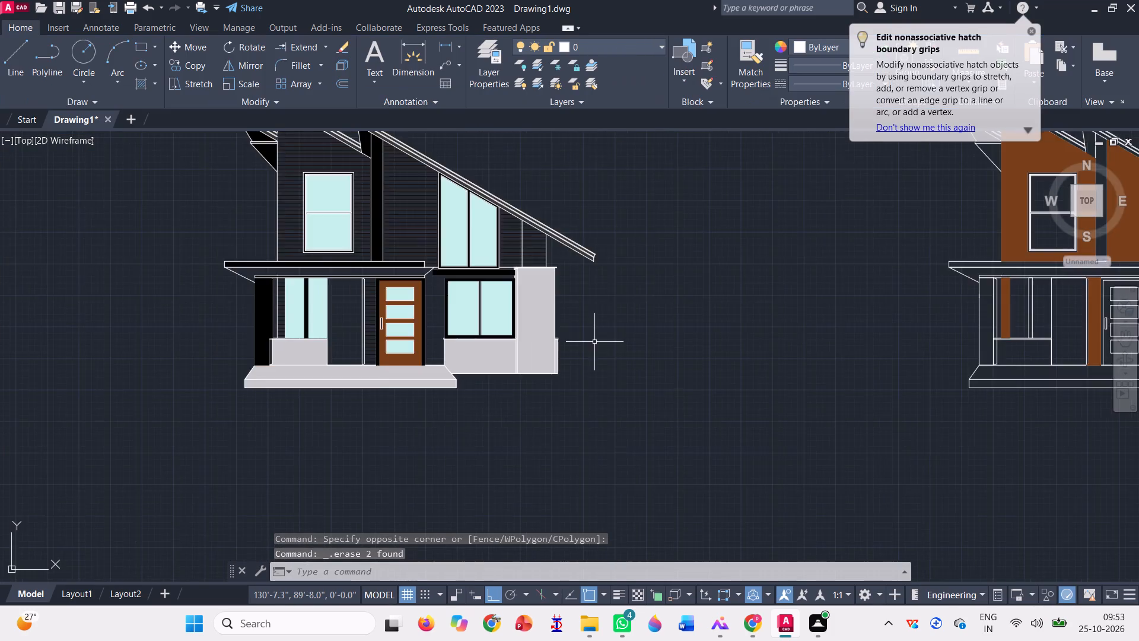
scroll(594, 342, "down", 1)
scroll(470, 256, "up", 1)
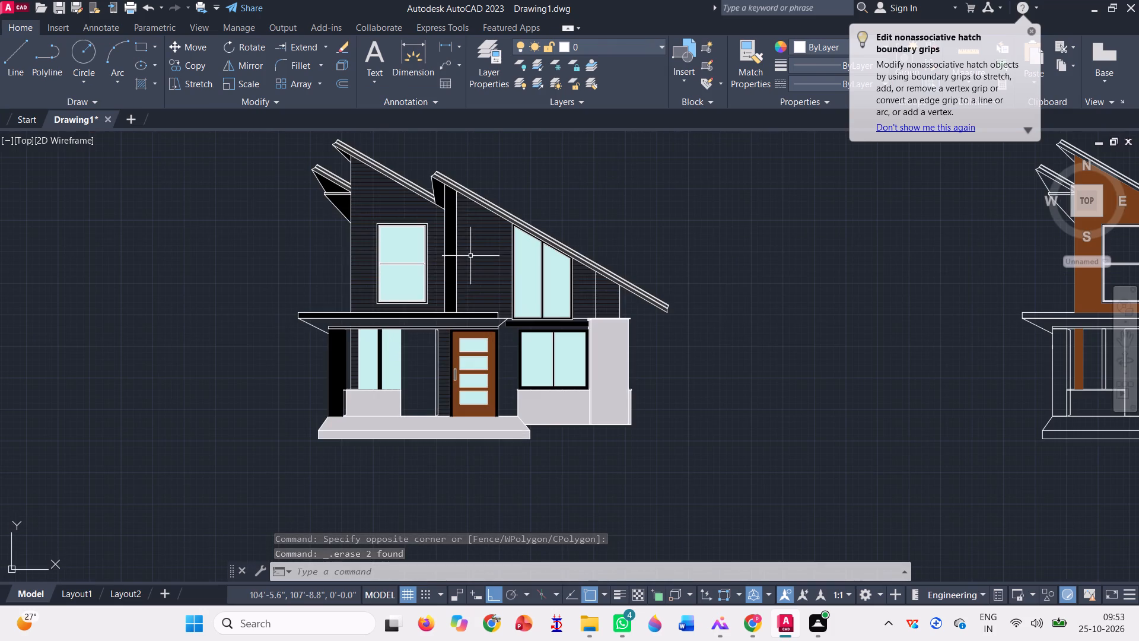
left_click(470, 256)
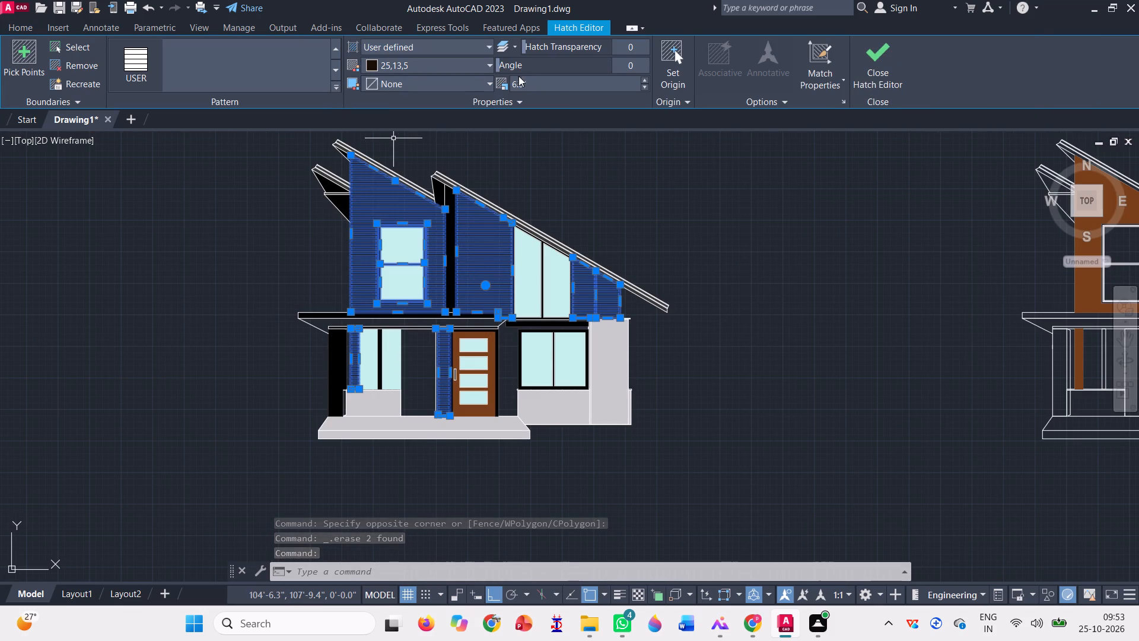
scroll(505, 376, "up", 3)
left_click(532, 334)
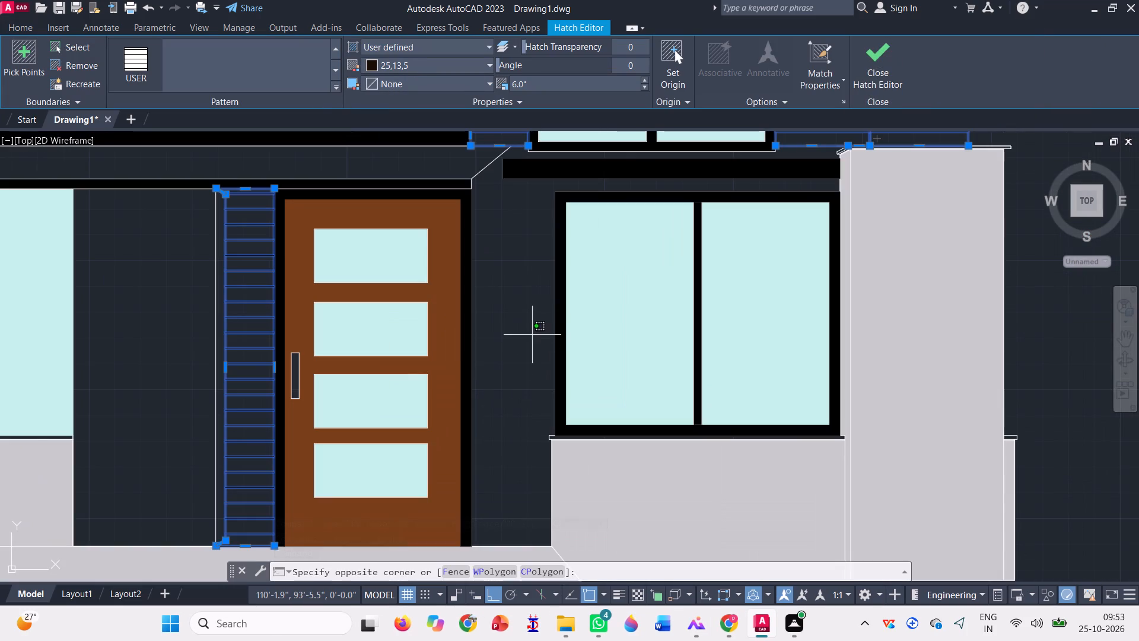
left_click(482, 386)
left_click(497, 353)
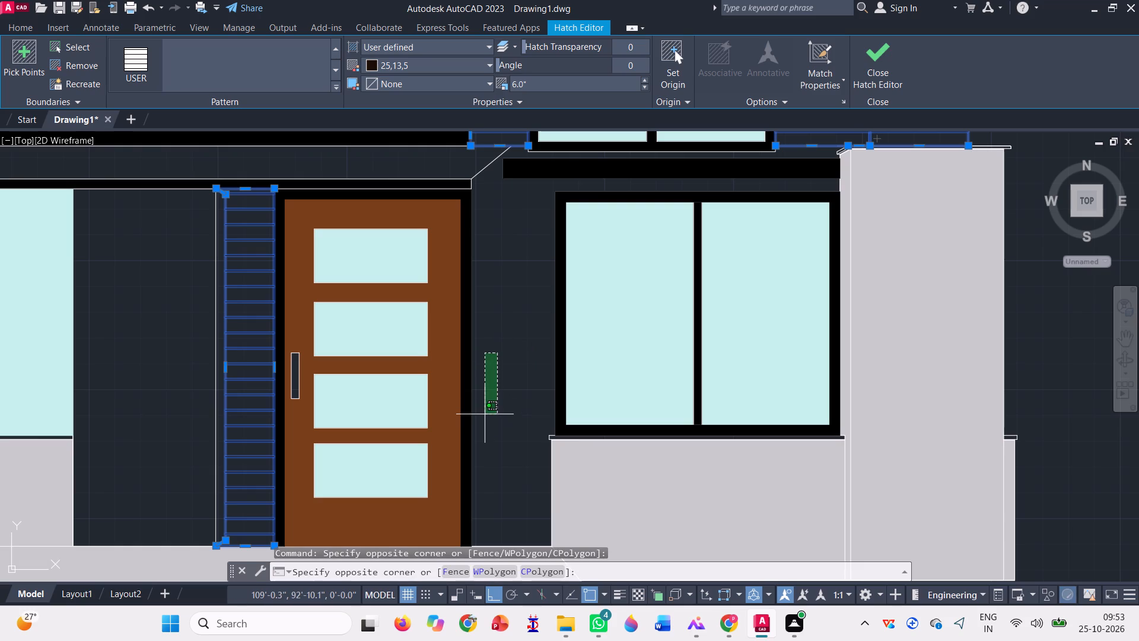
left_click(485, 414)
scroll(341, 468, "down", 3)
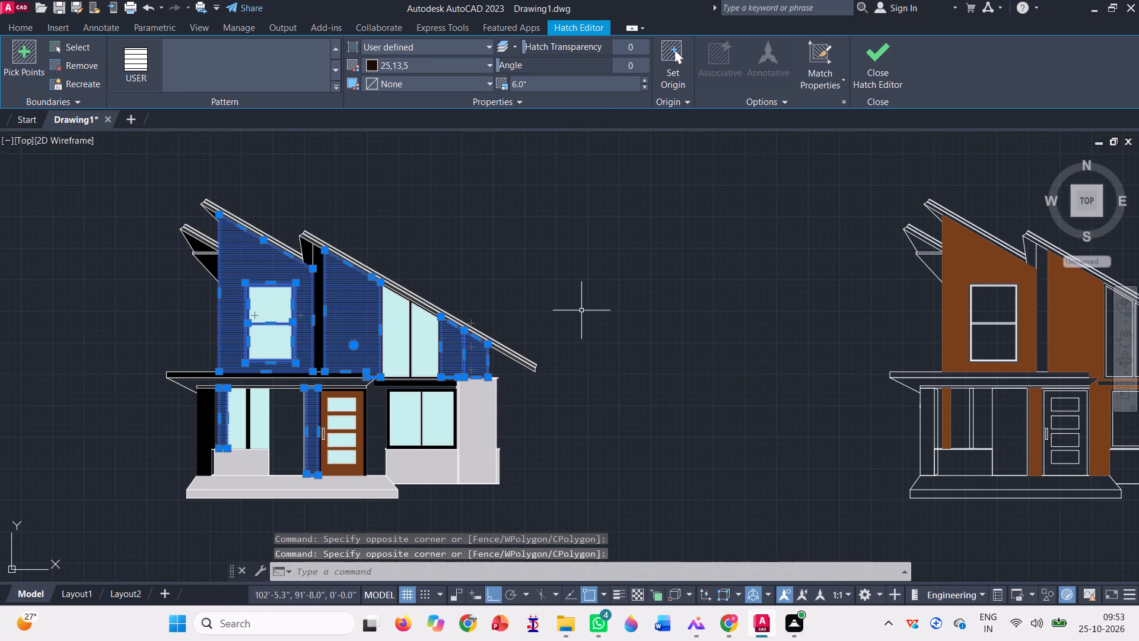
key("Delete")
key("Delete")
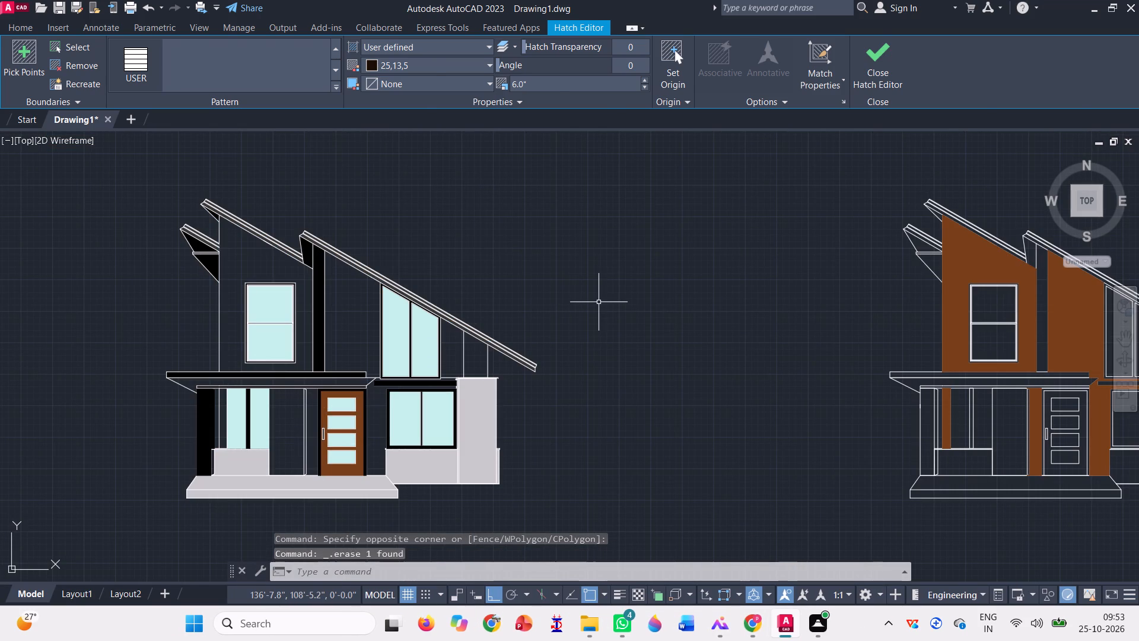
Apply one USER line hatch in 25,13,5 to all the brown-filled wall areas of the uncoloured elevation, on both floors.
left_click(135, 80)
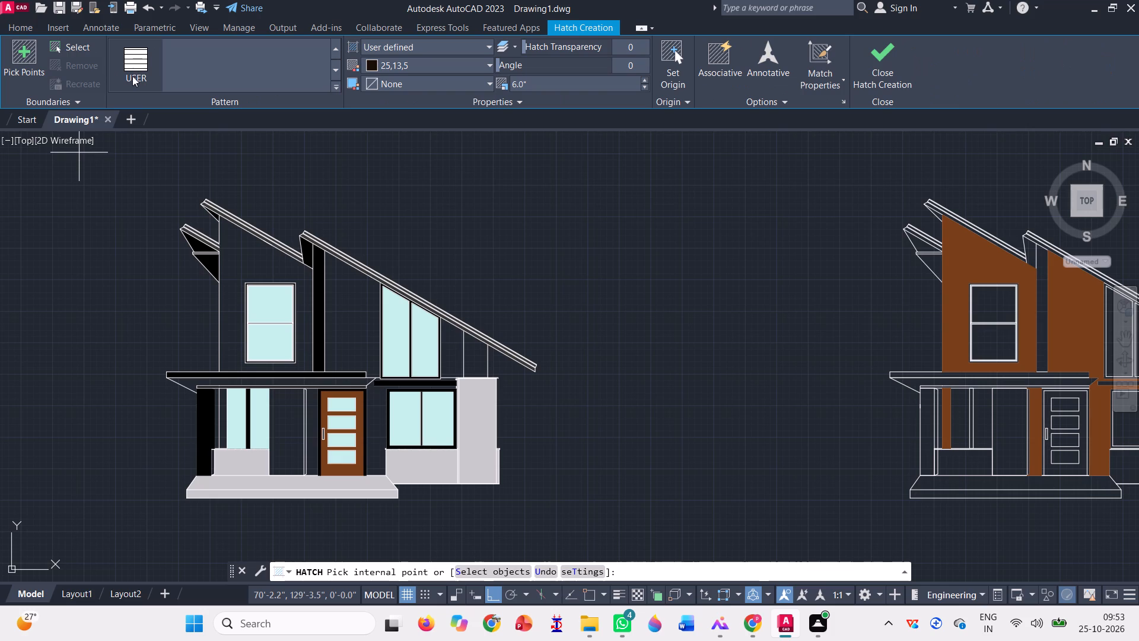
scroll(231, 258, "down", 1)
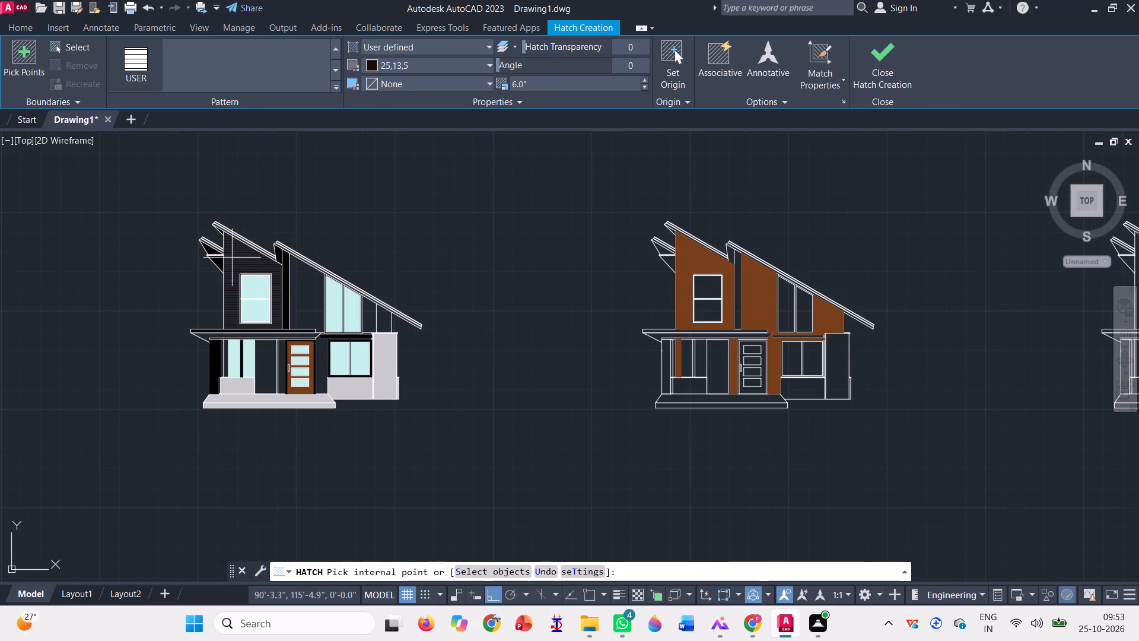
scroll(844, 319, "up", 1)
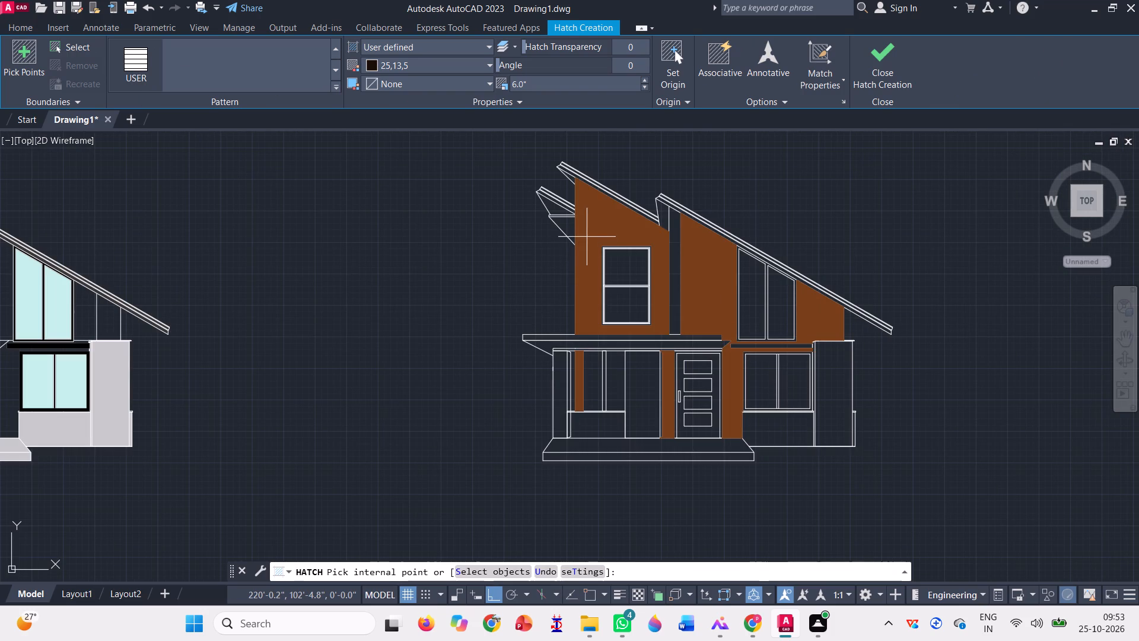
left_click(586, 227)
scroll(684, 285, "up", 1)
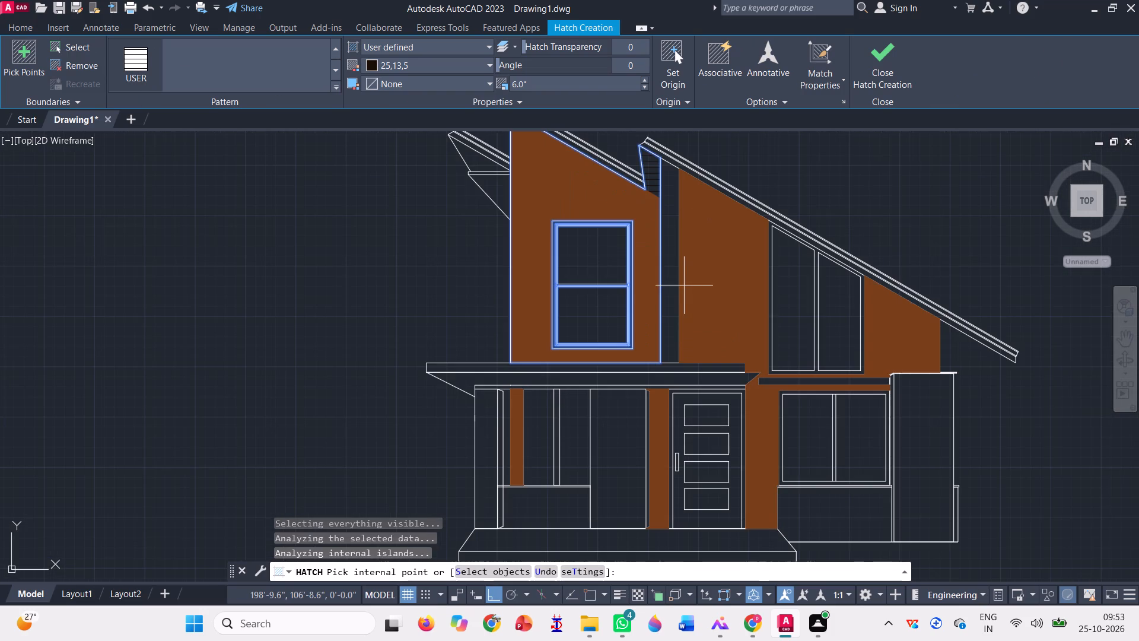
left_click(711, 259)
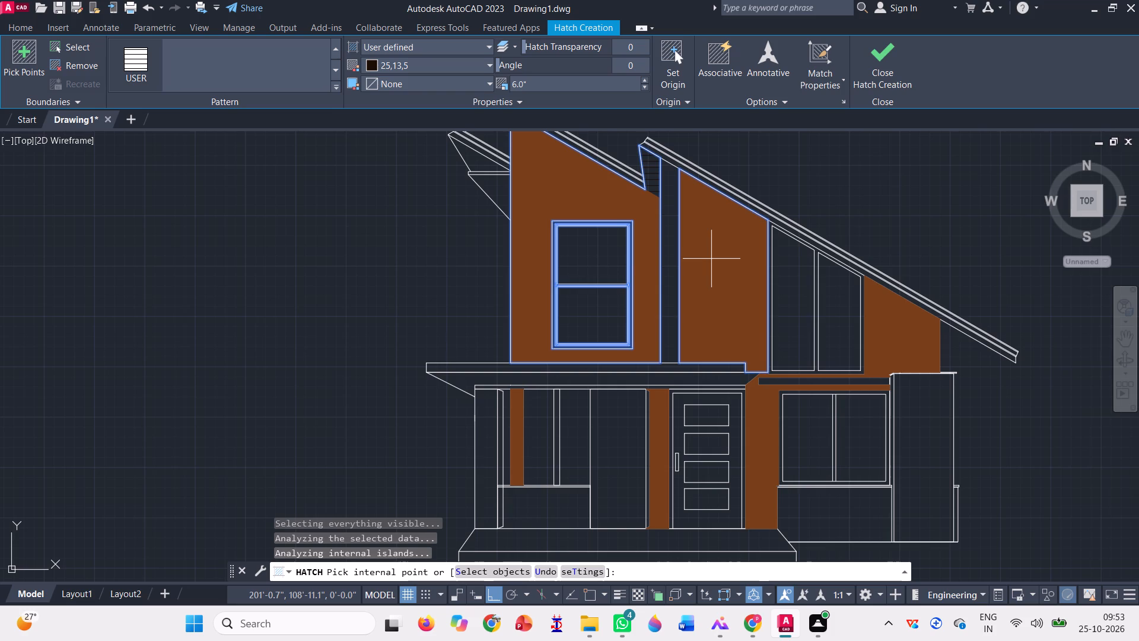
left_click(882, 329)
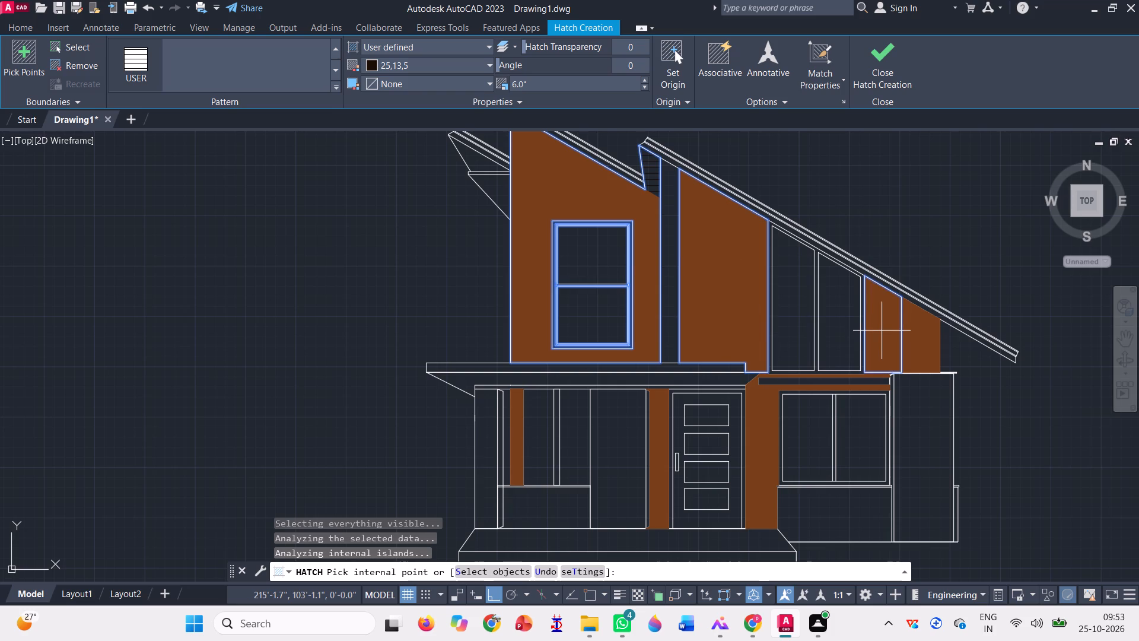
left_click(911, 336)
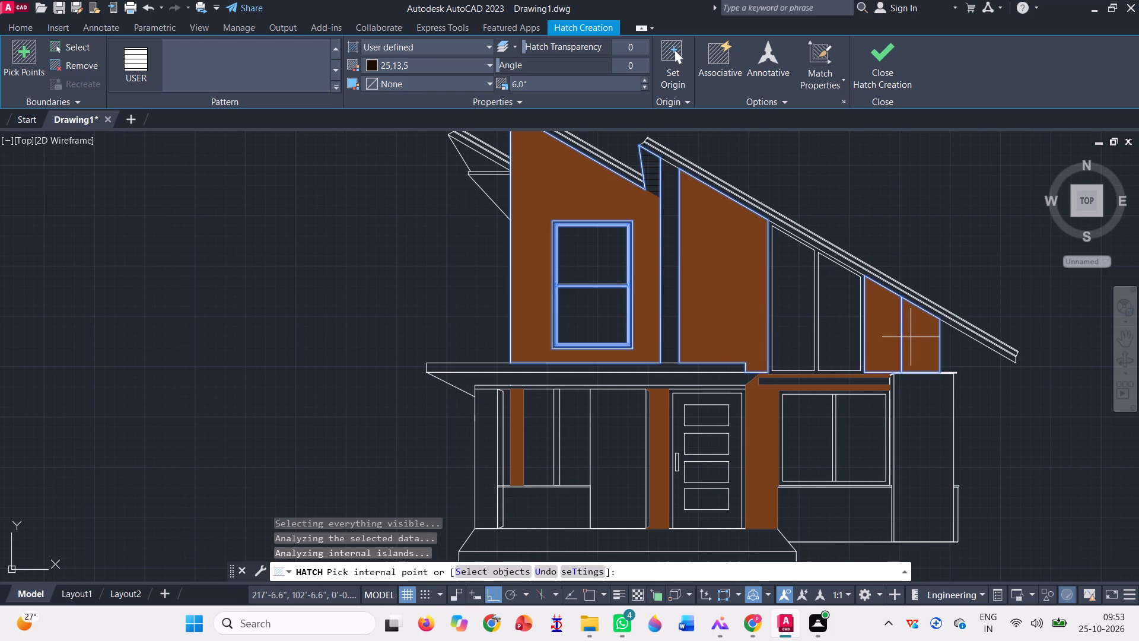
left_click(518, 436)
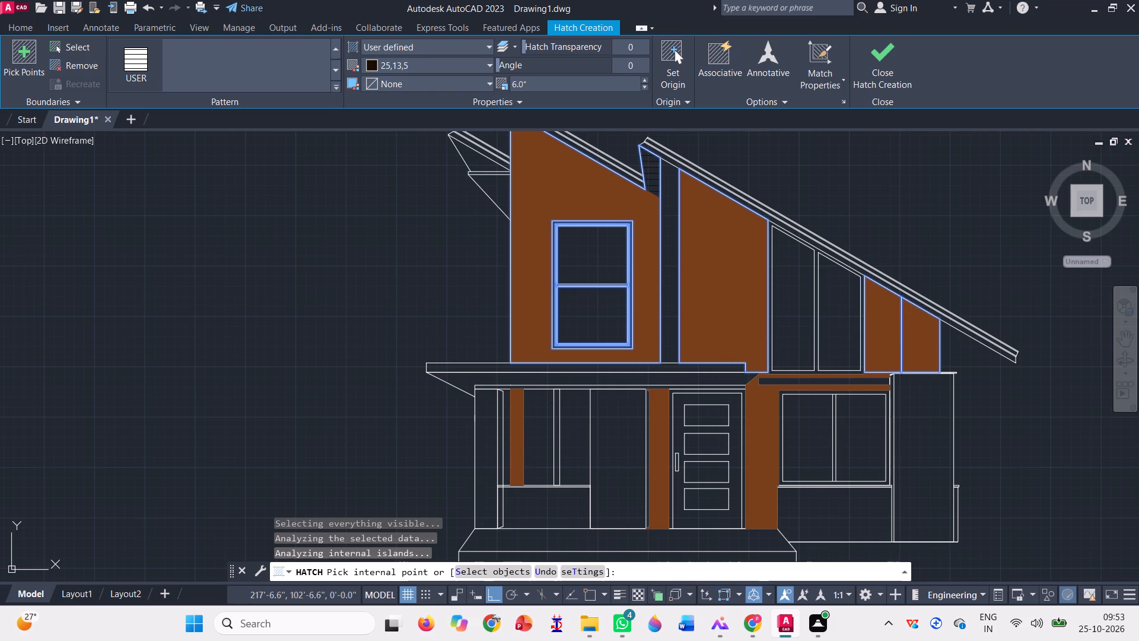
left_click(654, 445)
left_click(758, 438)
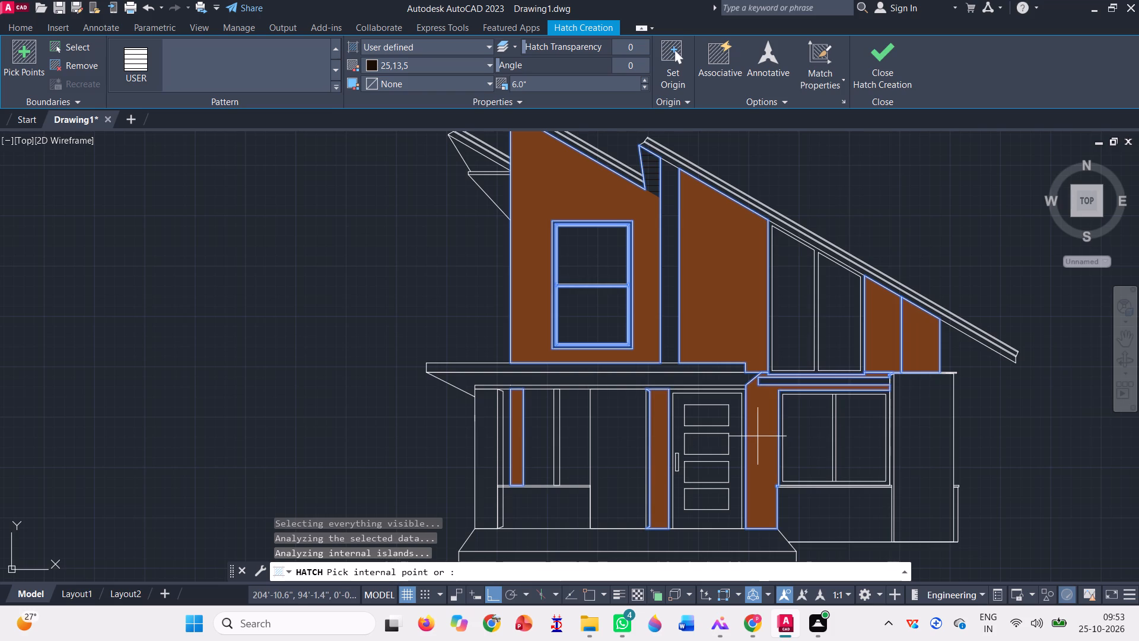
scroll(494, 425, "down", 1)
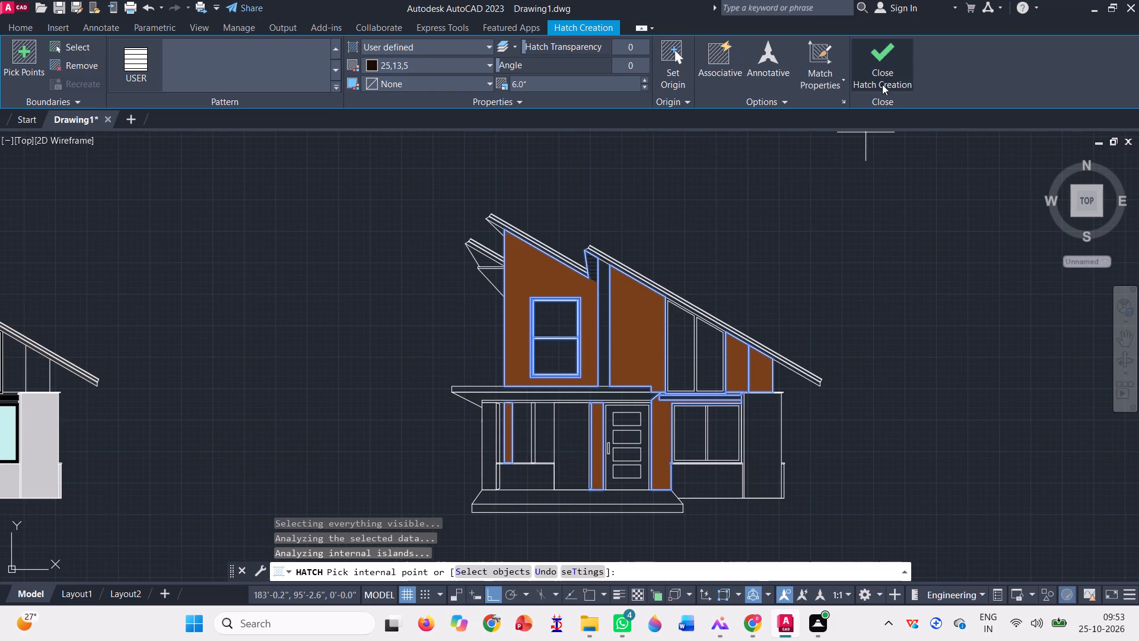
left_click(882, 74)
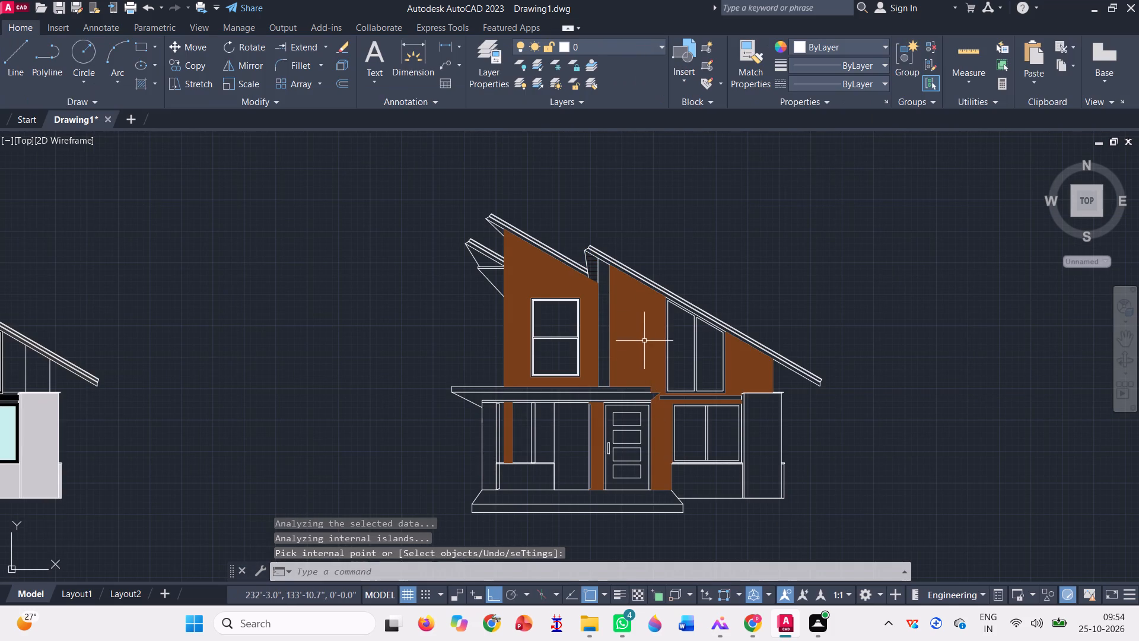
Move the brown solid wall fill back onto the coloured elevation, using the matching outer bottom corners as reference points.
scroll(644, 339, "up", 2)
scroll(594, 375, "down", 2)
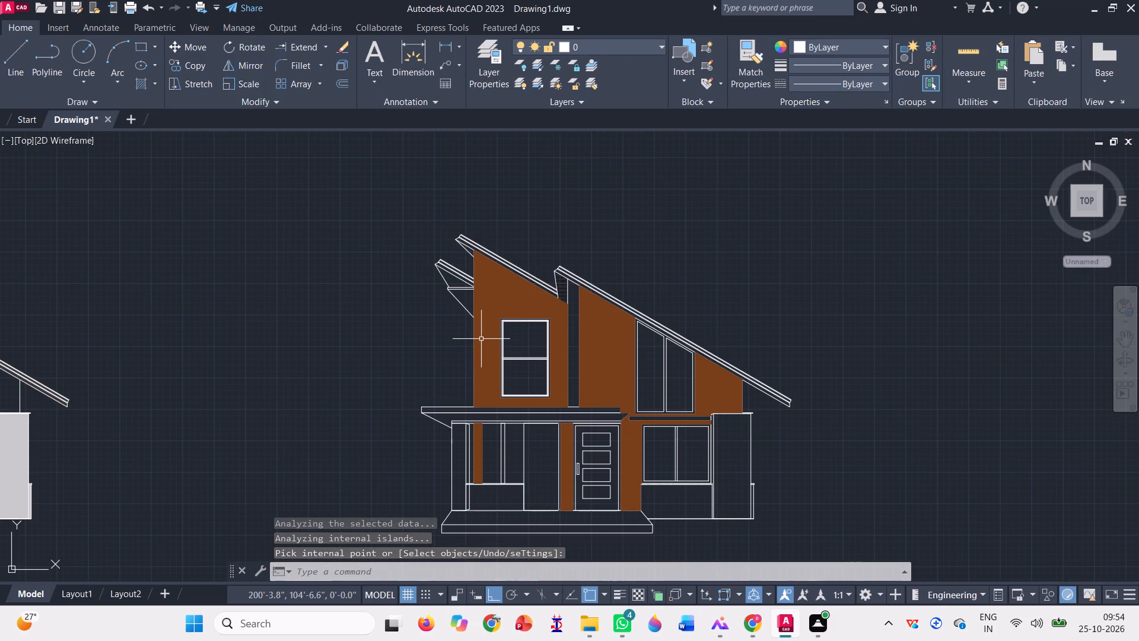
left_click(484, 333)
type("m")
key("space")
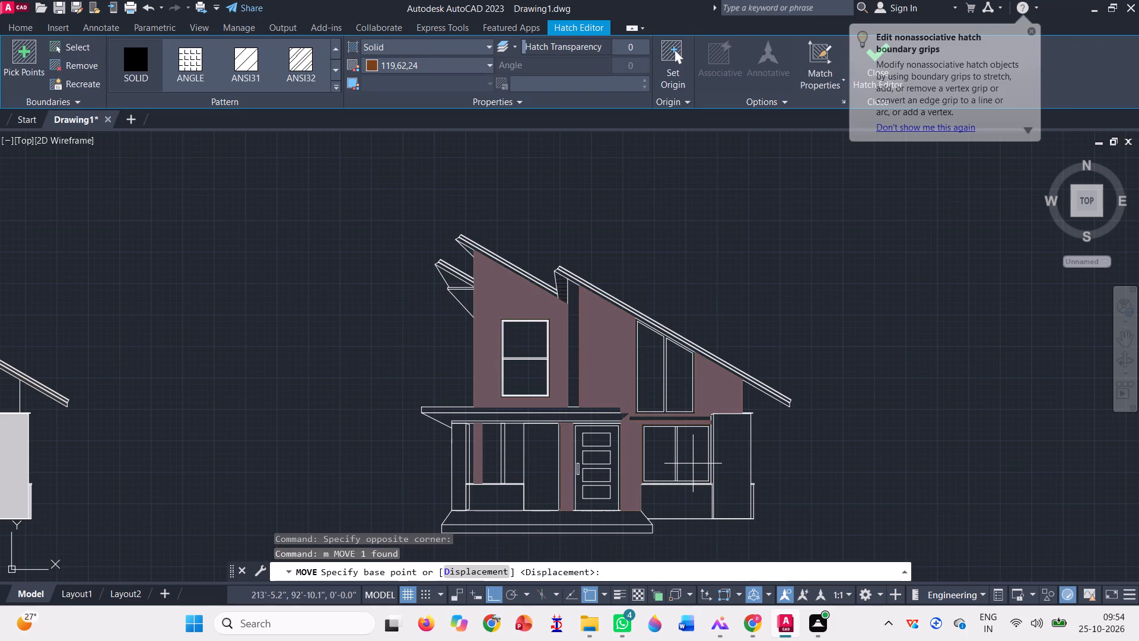
scroll(762, 519, "up", 3)
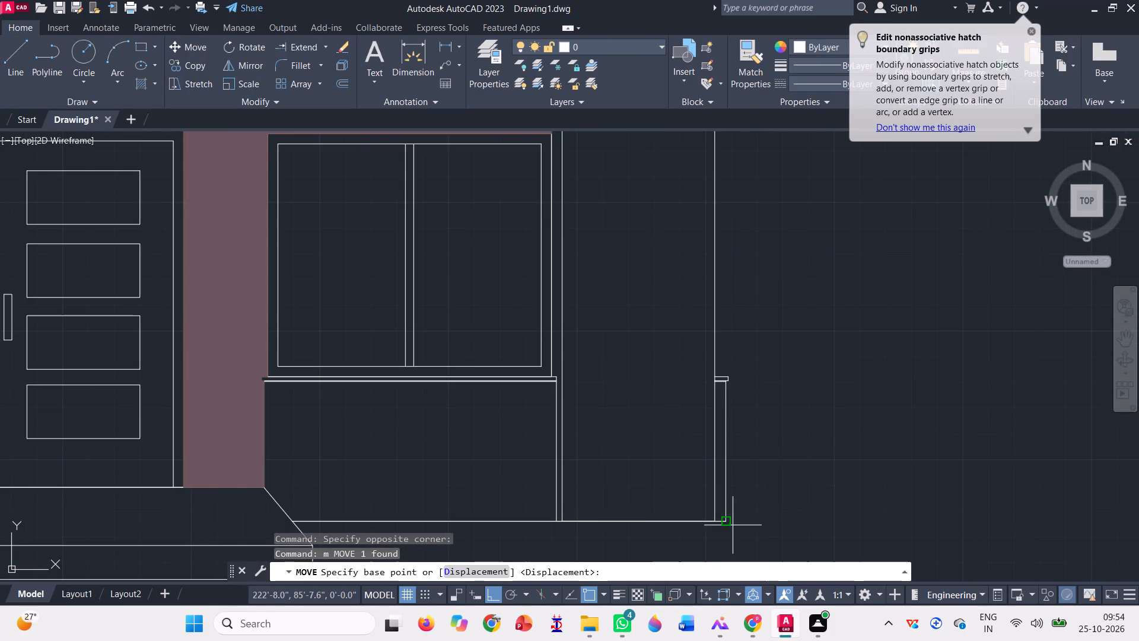
left_click(728, 517)
scroll(941, 491, "down", 2)
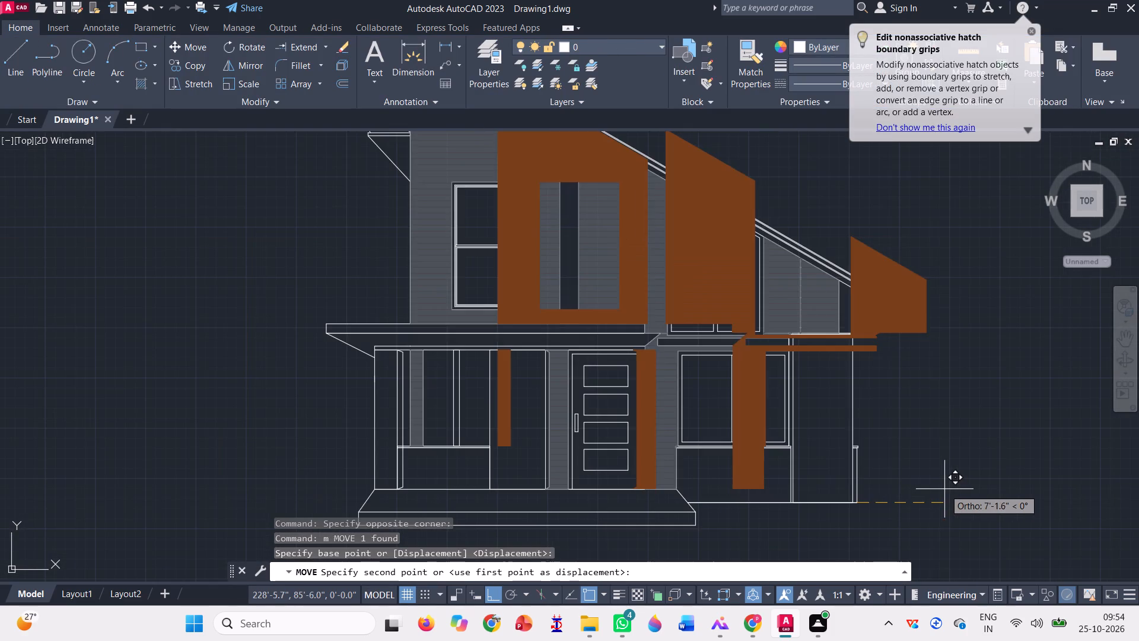
scroll(943, 489, "down", 2)
scroll(460, 539, "up", 2)
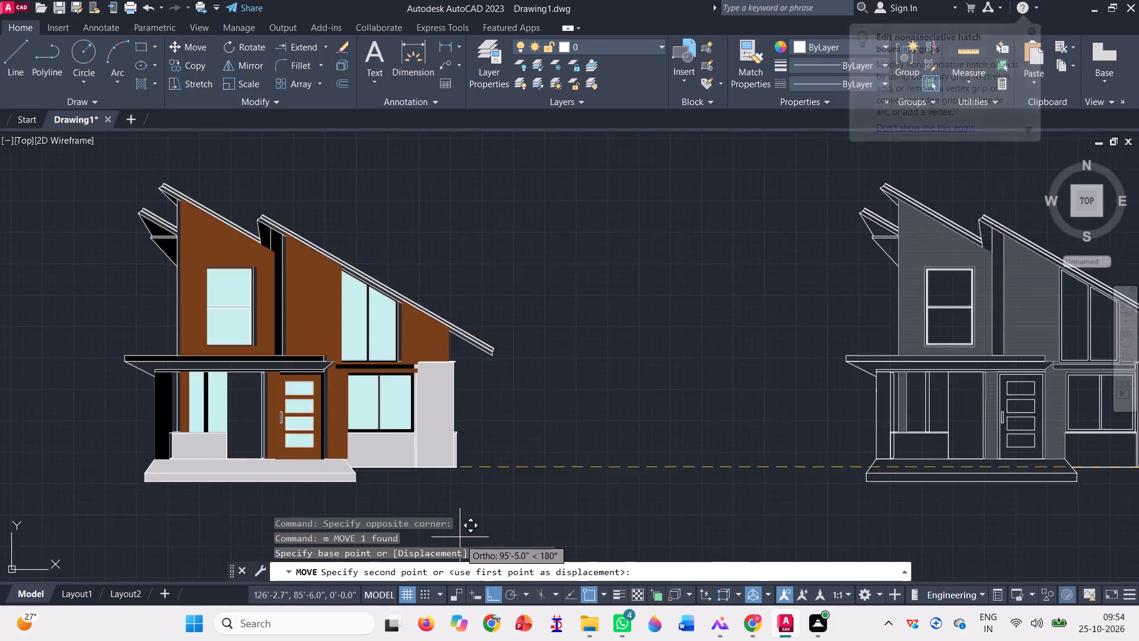
scroll(460, 537, "up", 1)
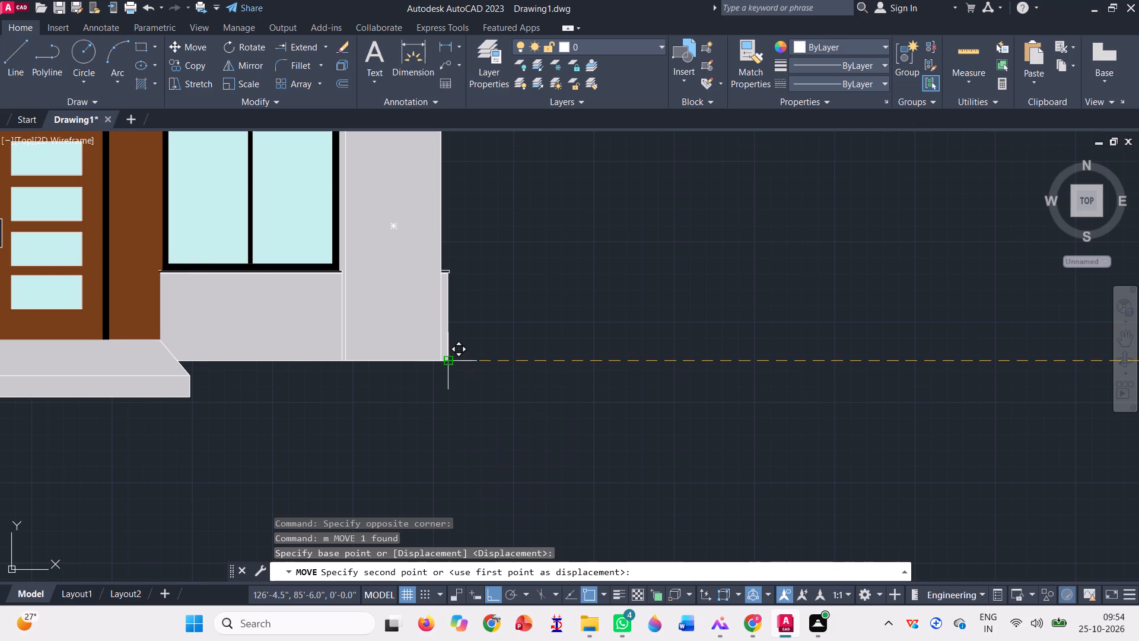
left_click(448, 359)
Move the new USER line hatch from the uncoloured elevation onto the coloured one, matching the outer bottom corners.
scroll(455, 386, "down", 2)
scroll(396, 423, "down", 1)
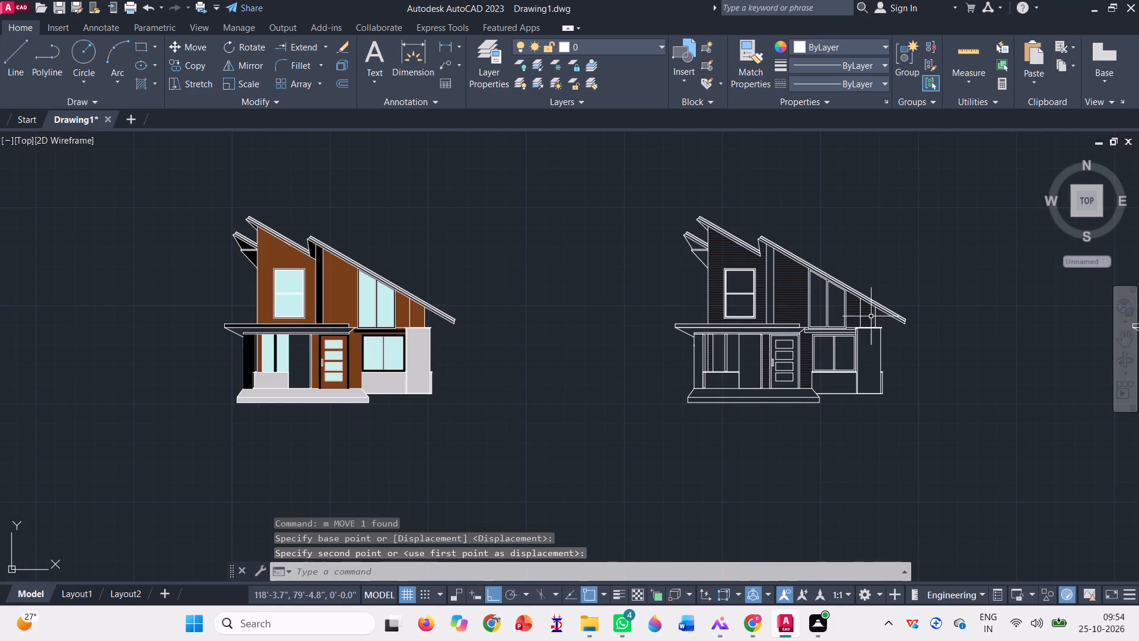
scroll(912, 329, "up", 2)
scroll(670, 414, "up", 1)
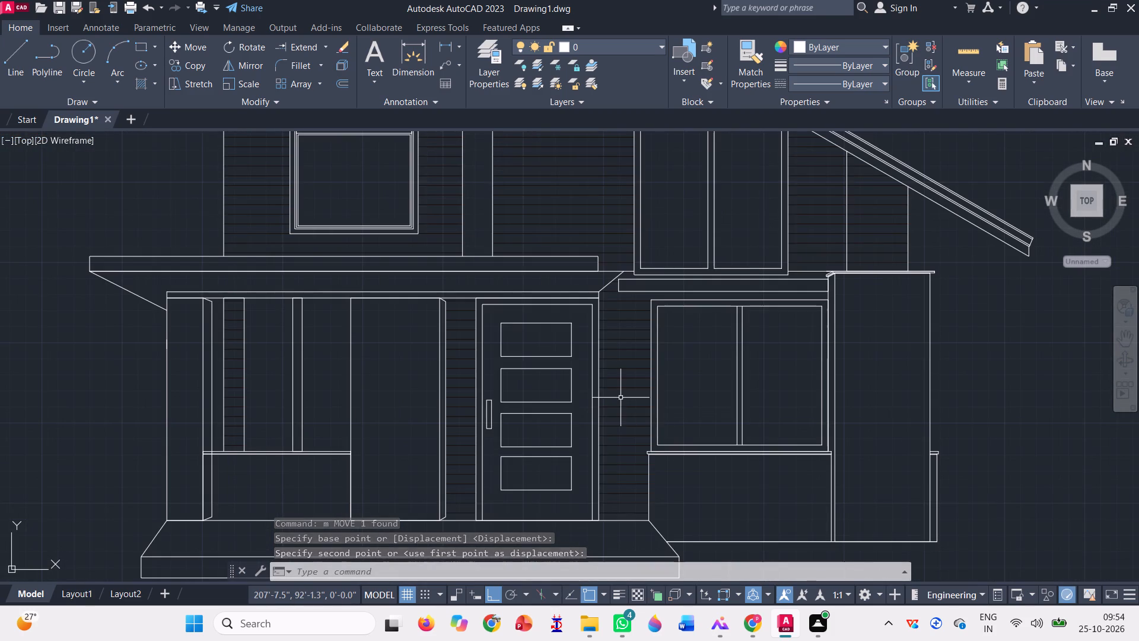
left_click(622, 389)
scroll(620, 410, "down", 5)
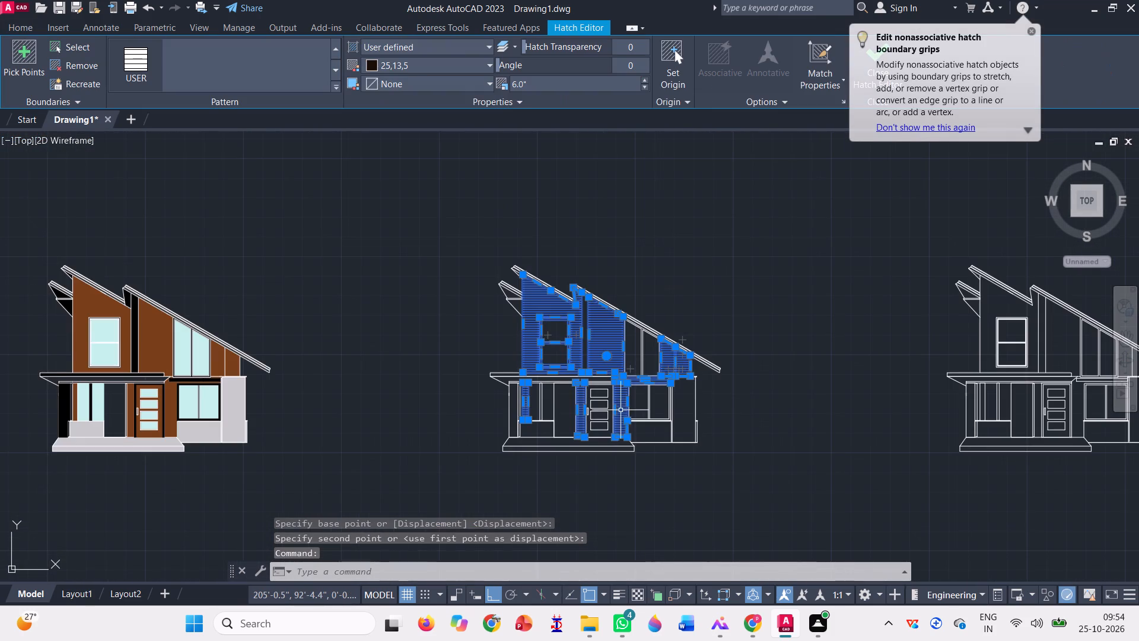
type("m")
key("space")
scroll(698, 439, "up", 2)
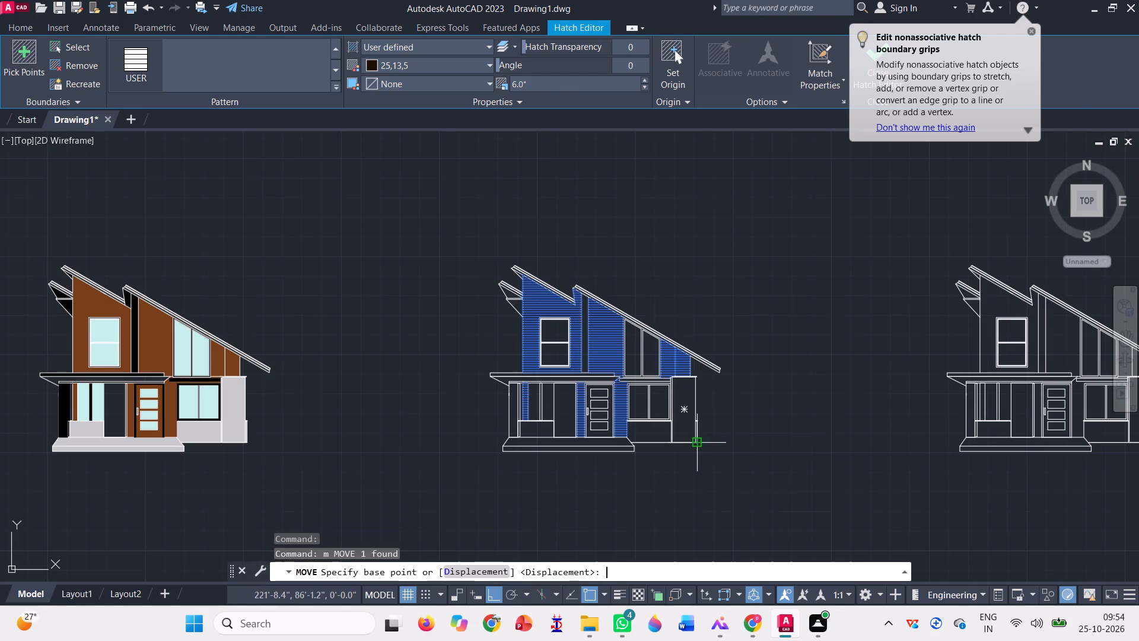
scroll(701, 442, "up", 3)
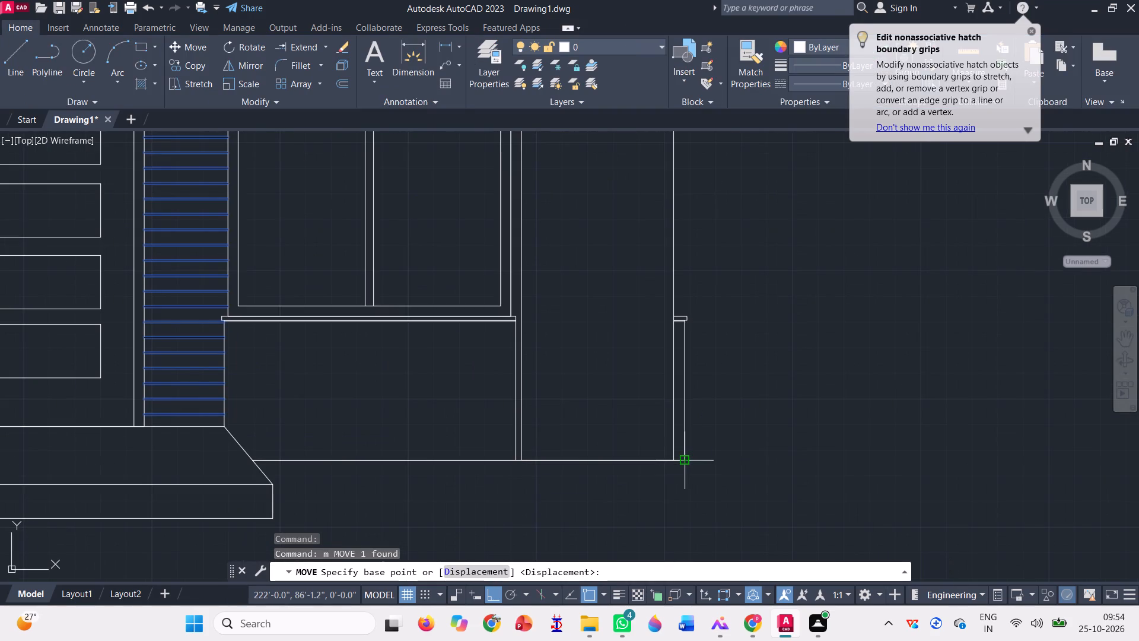
left_click(686, 462)
scroll(904, 467, "down", 4)
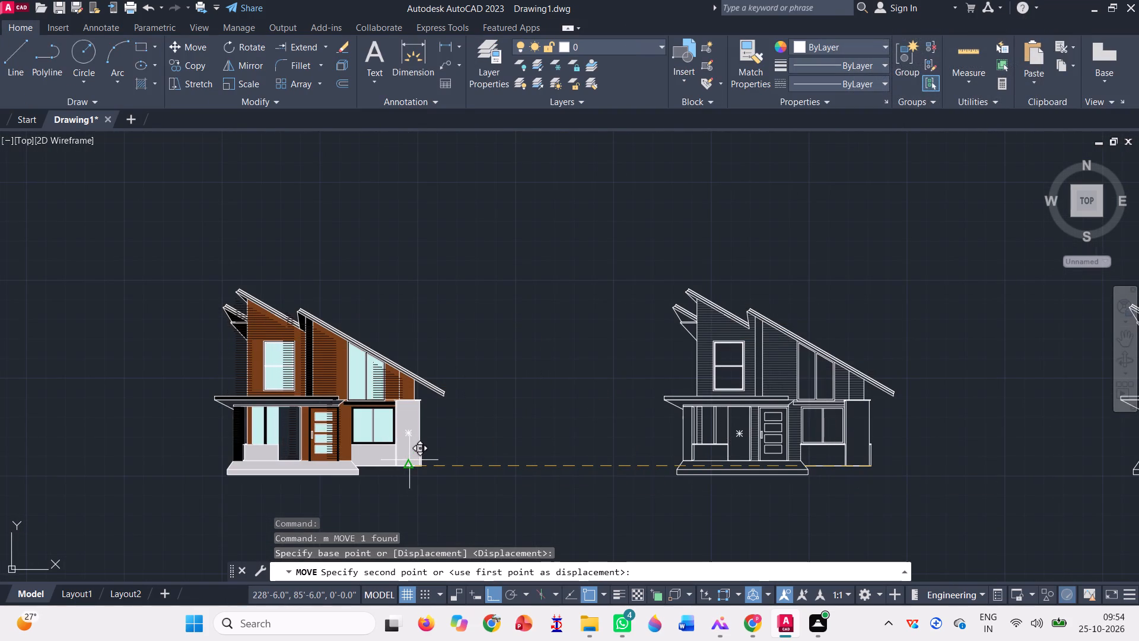
scroll(411, 459, "up", 3)
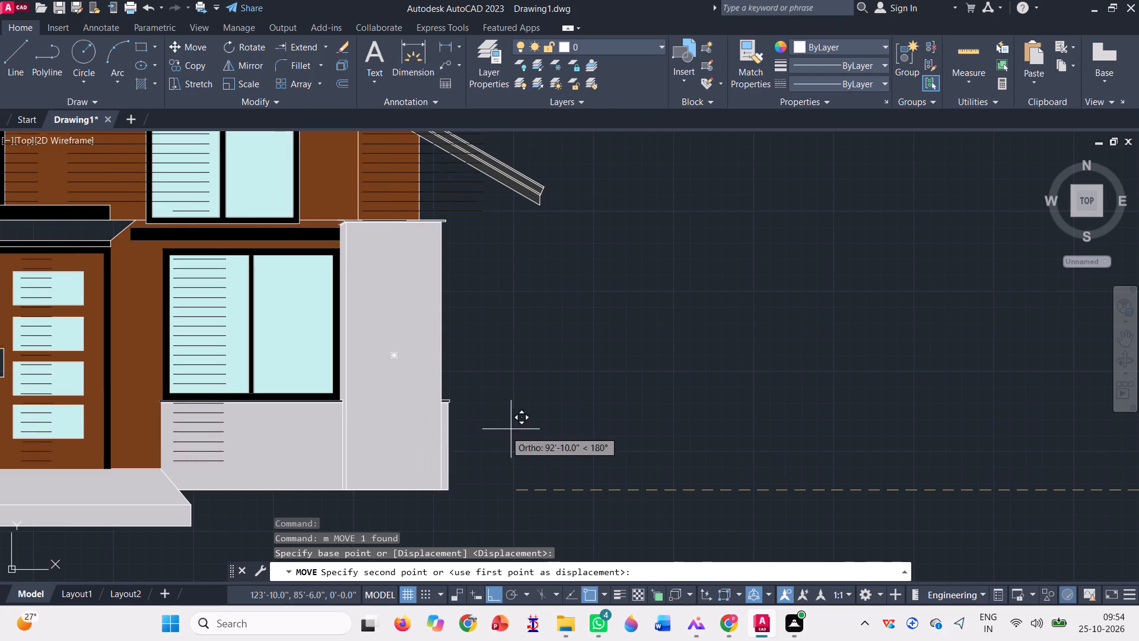
scroll(513, 429, "down", 2)
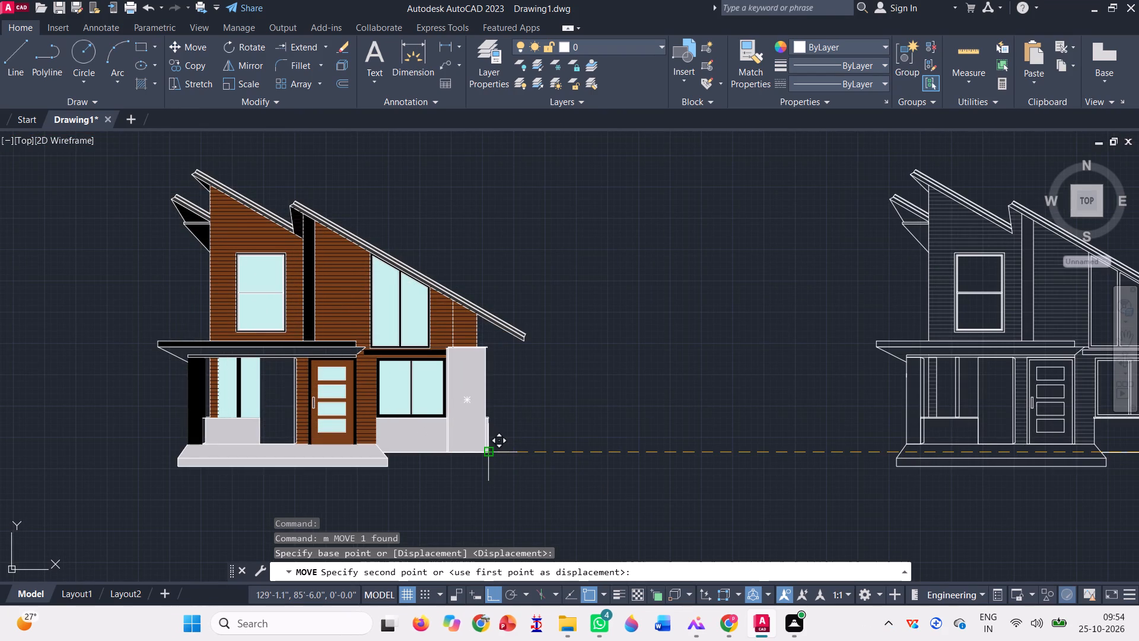
scroll(493, 457, "up", 2)
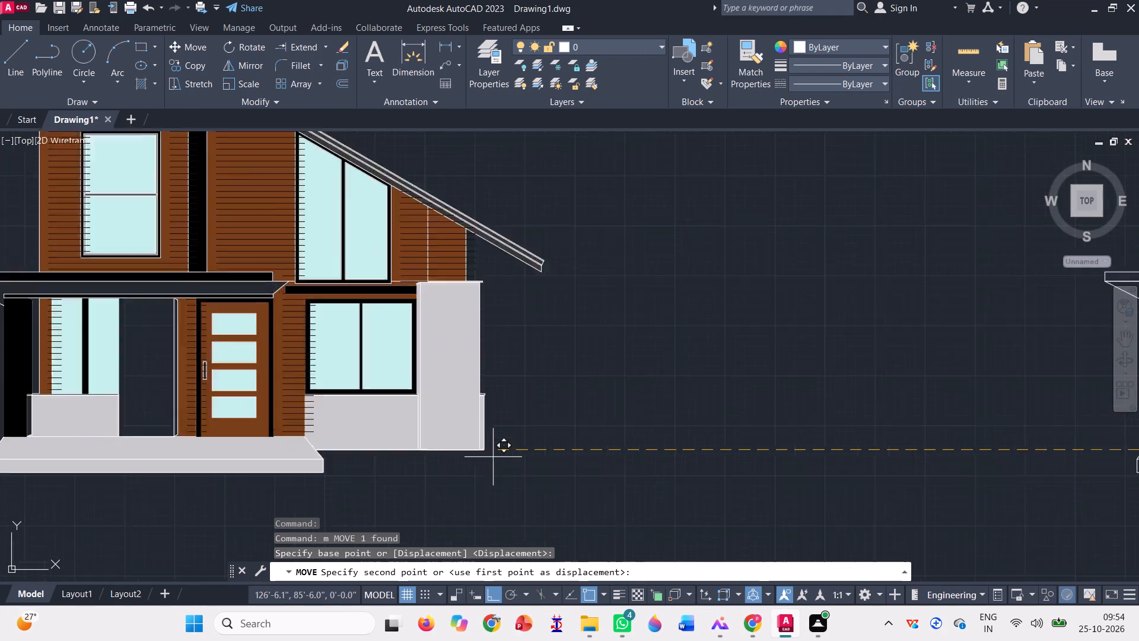
scroll(493, 457, "up", 1)
left_click(469, 438)
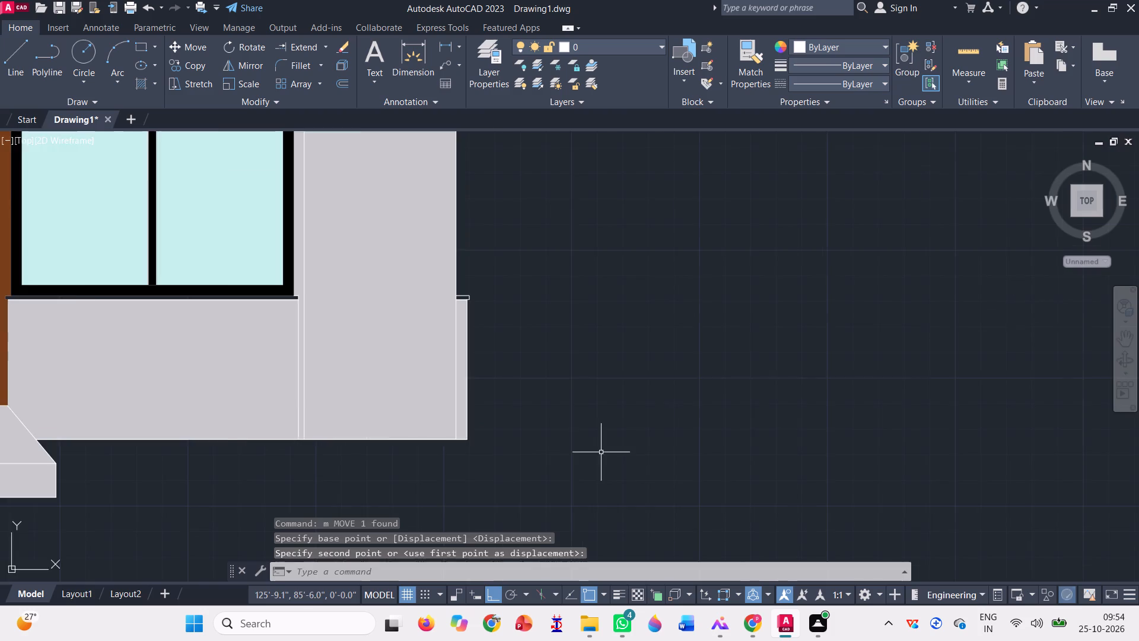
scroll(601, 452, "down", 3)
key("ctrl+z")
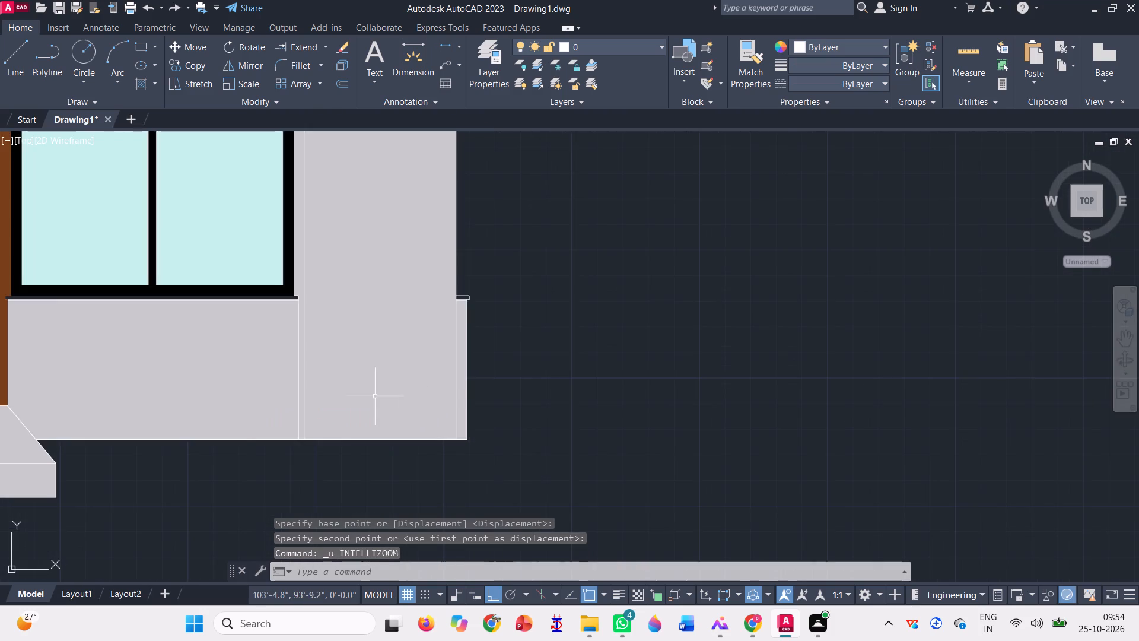
Undo the last two moves so the USER line hatch and the brown solid wall fill return to the uncoloured elevation.
scroll(374, 396, "down", 6)
scroll(452, 370, "up", 3)
scroll(712, 297, "up", 2)
scroll(469, 391, "down", 5)
key("ctrl+z")
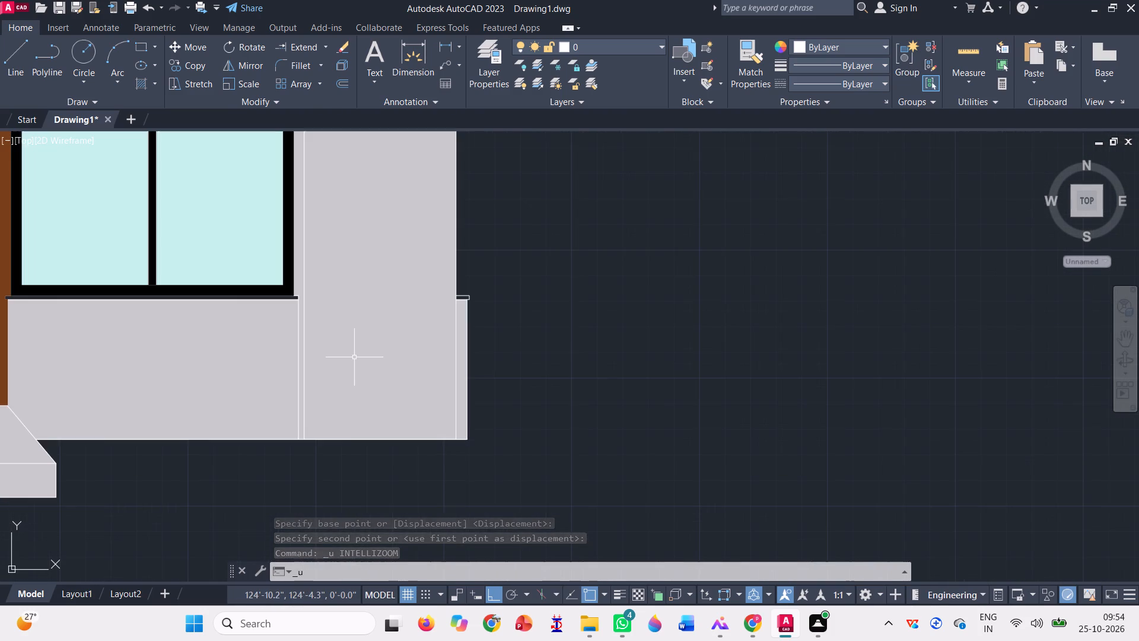
key("ctrl+z")
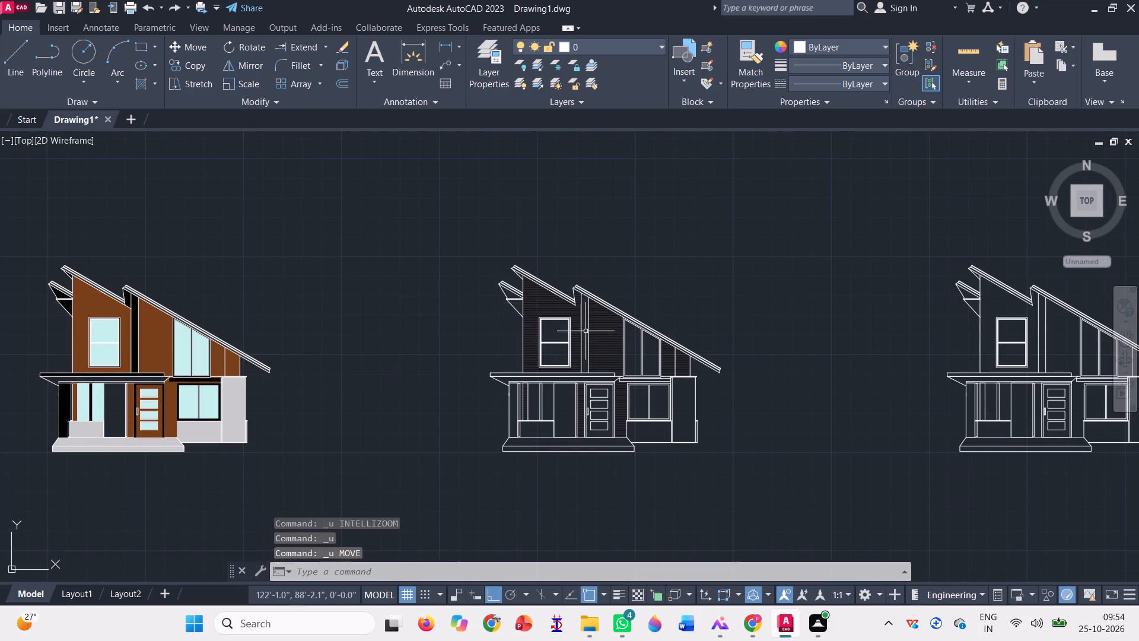
key("ctrl+z")
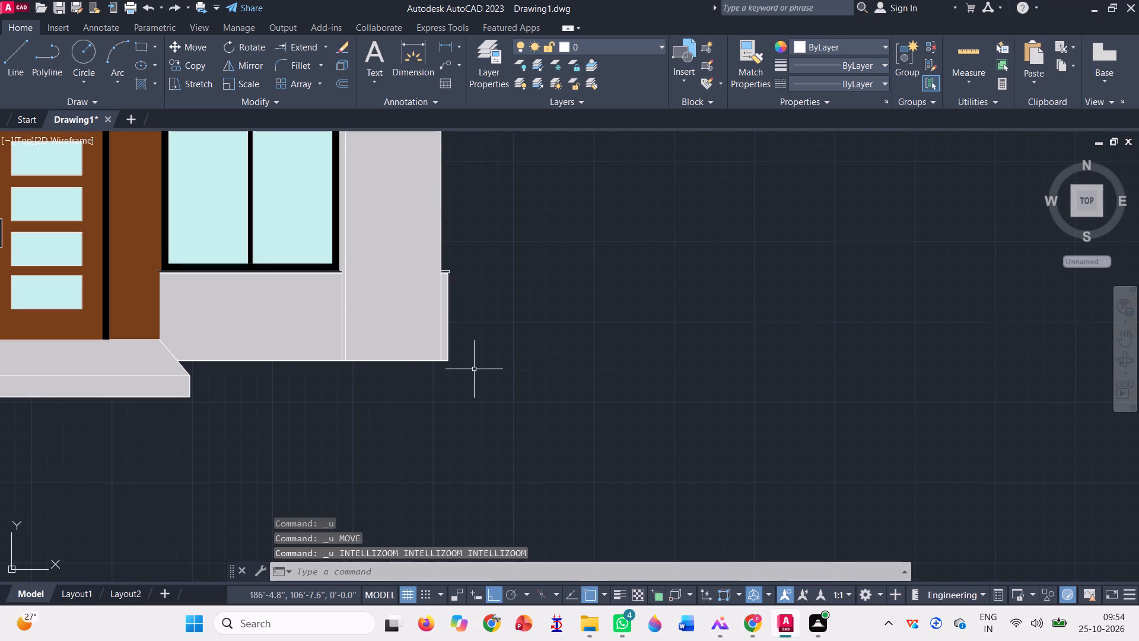
key("ctrl+z")
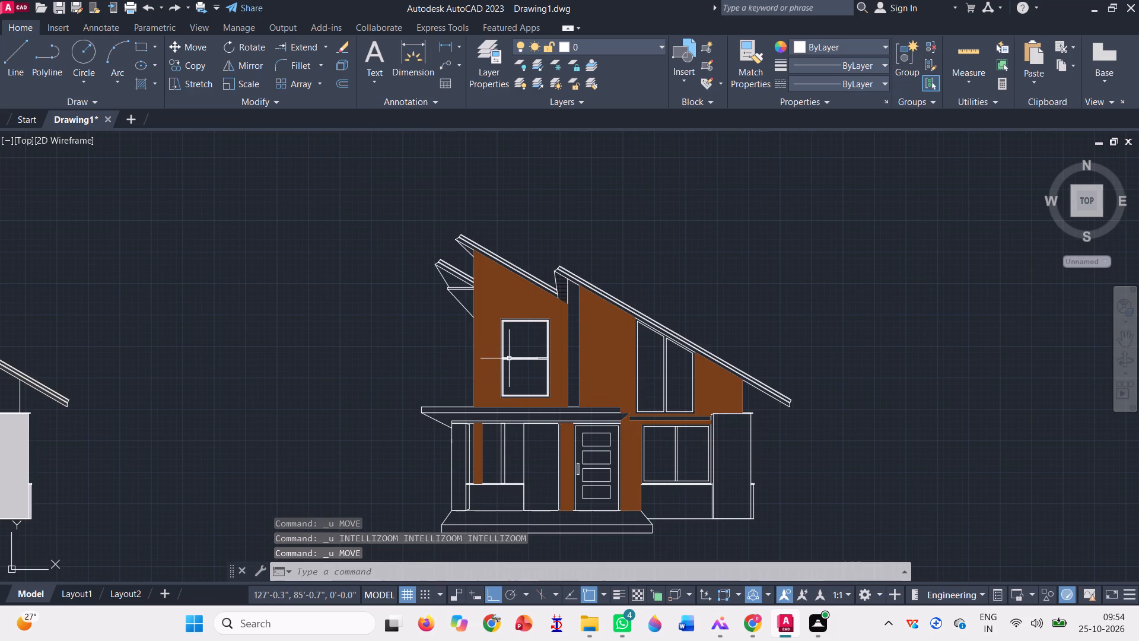
Move only the brown solid wall fill from the uncoloured elevation onto the coloured one, matching the outer bottom corners.
scroll(514, 370, "down", 4)
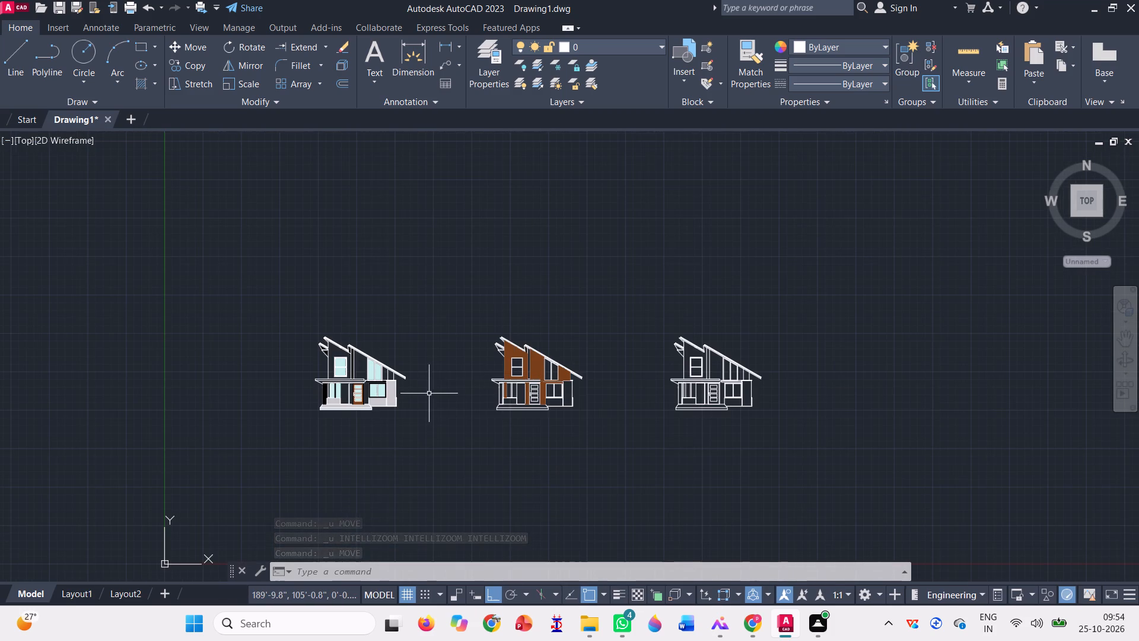
scroll(498, 368, "up", 4)
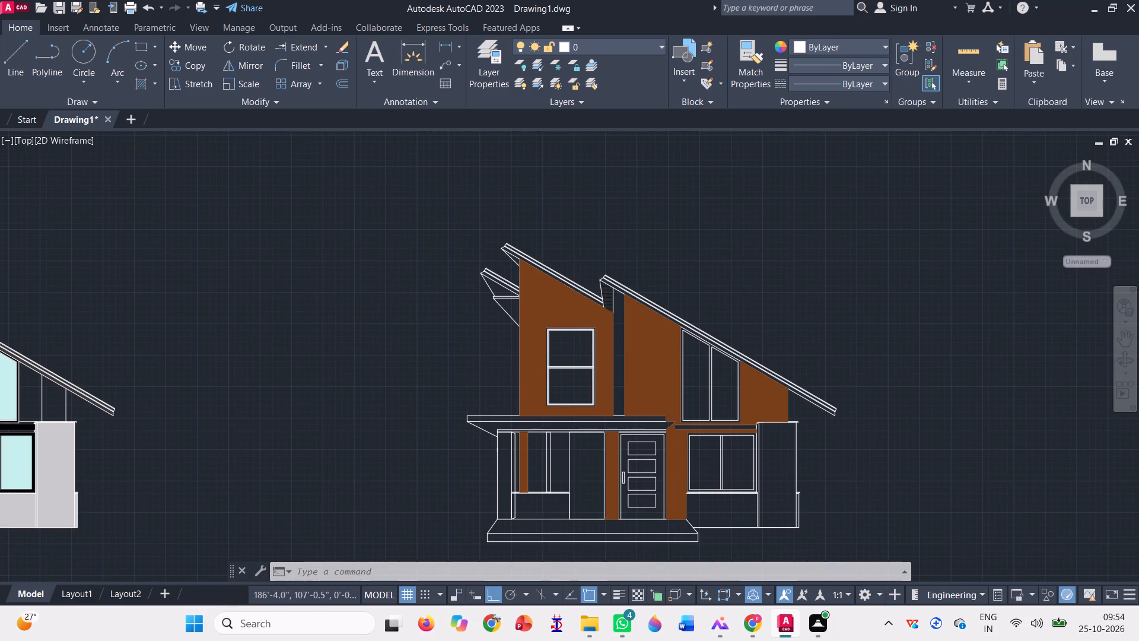
left_click(534, 363)
scroll(325, 358, "down", 2)
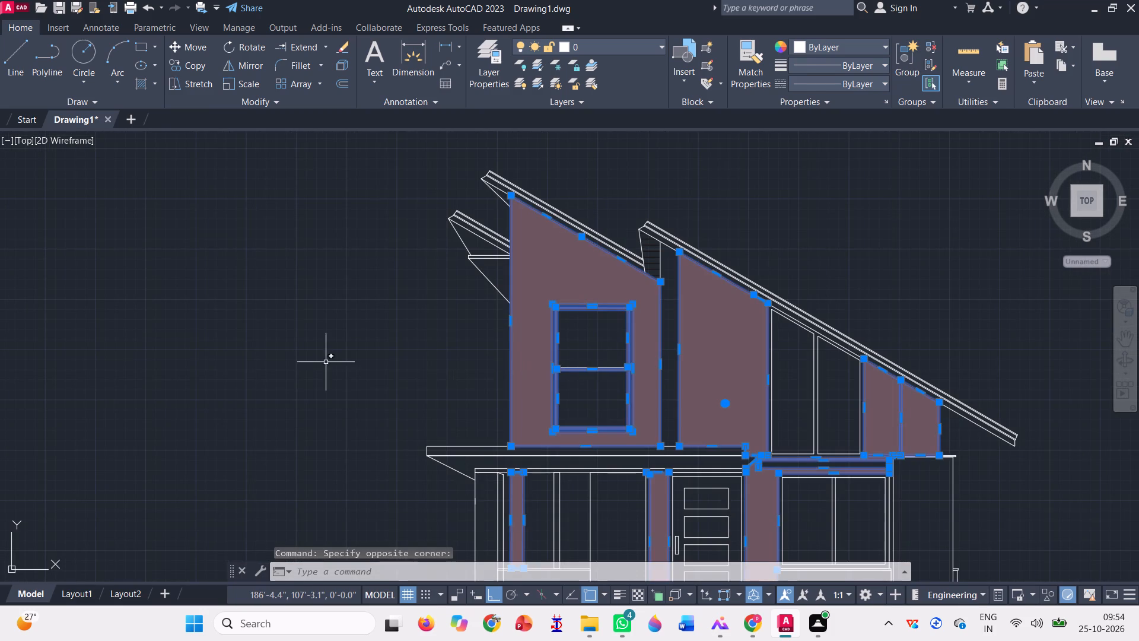
scroll(320, 352, "down", 2)
type("m")
key("space")
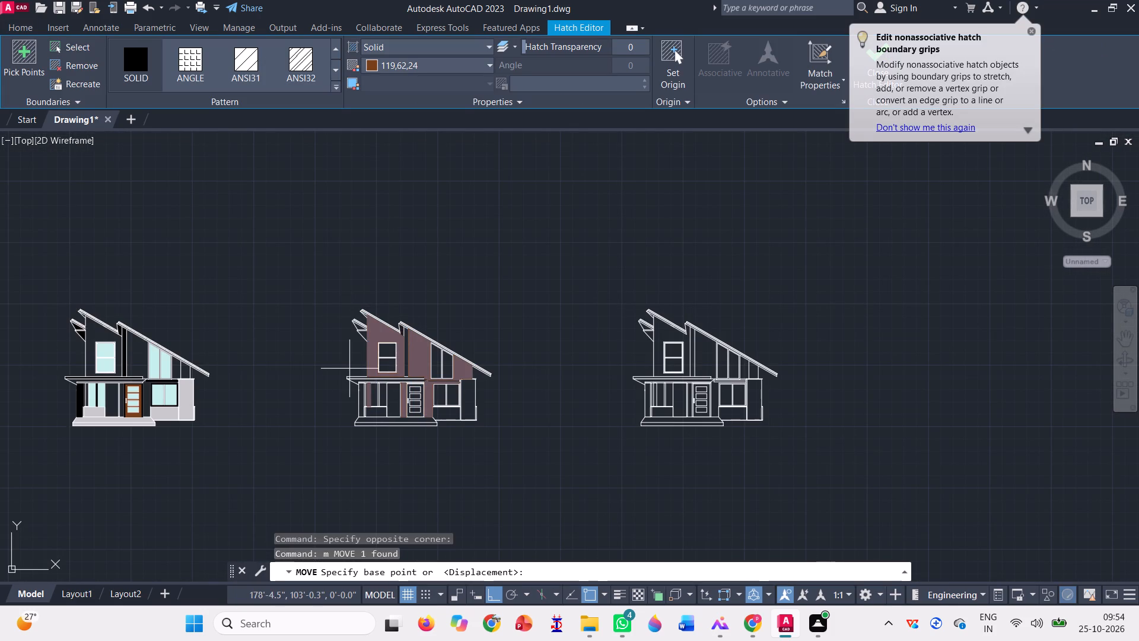
scroll(472, 420, "up", 2)
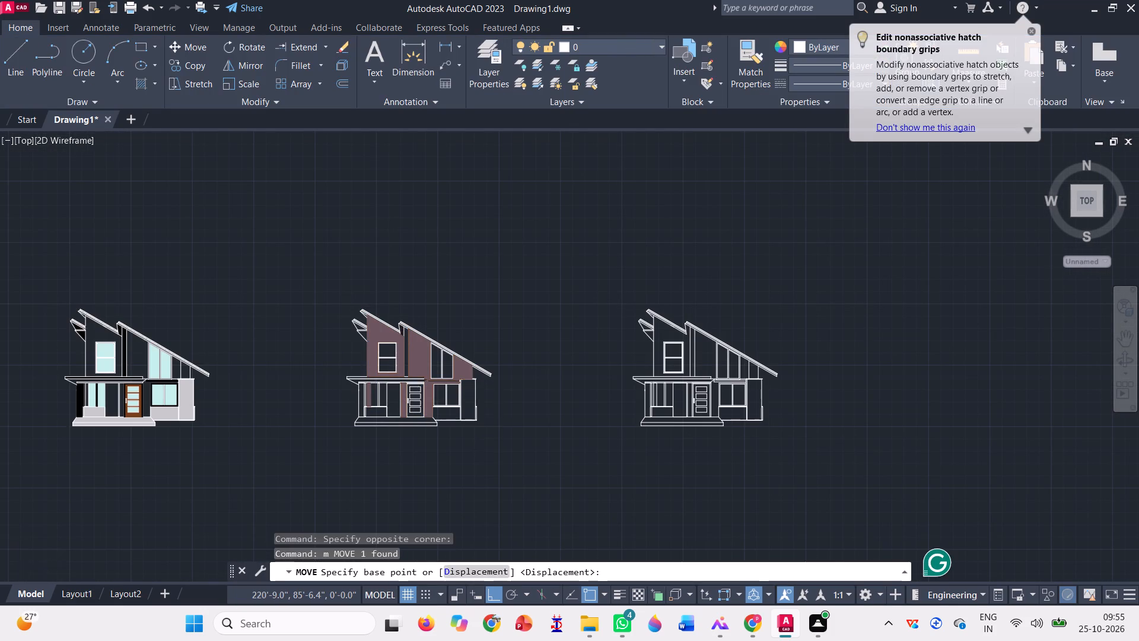
scroll(472, 420, "up", 1)
left_click(487, 414)
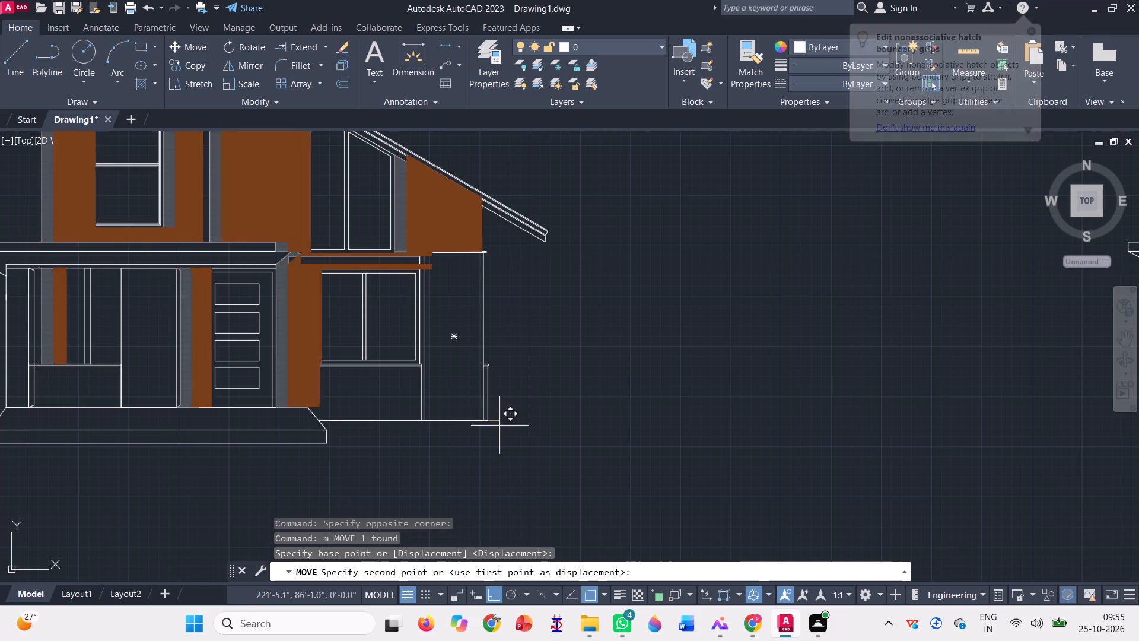
scroll(597, 431, "down", 3)
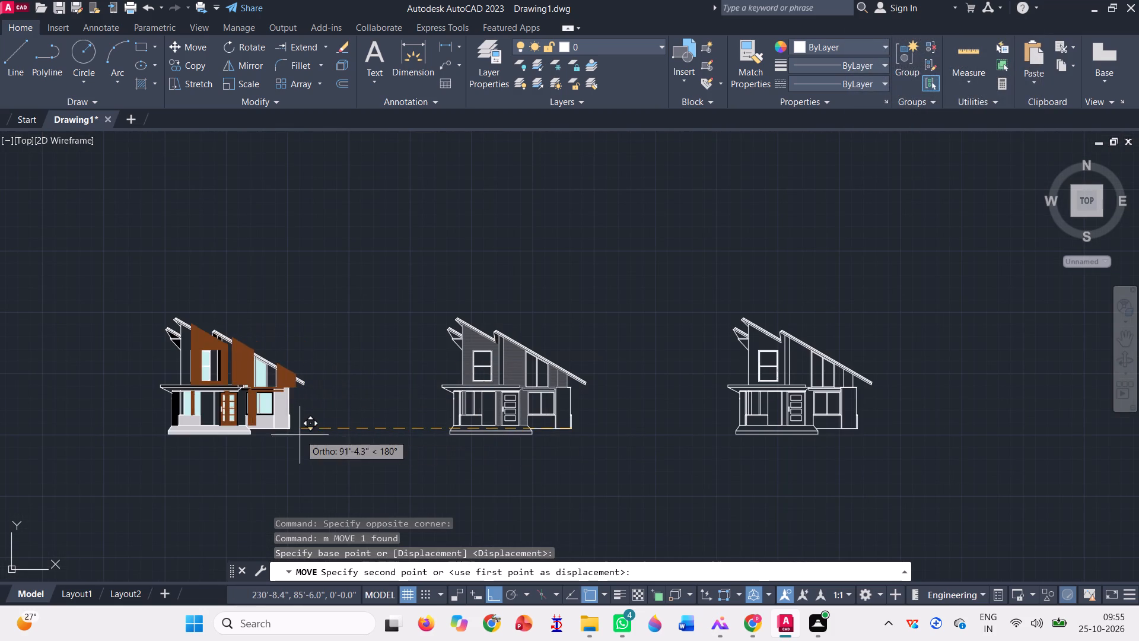
scroll(300, 434, "up", 3)
left_click(258, 419)
scroll(295, 419, "down", 2)
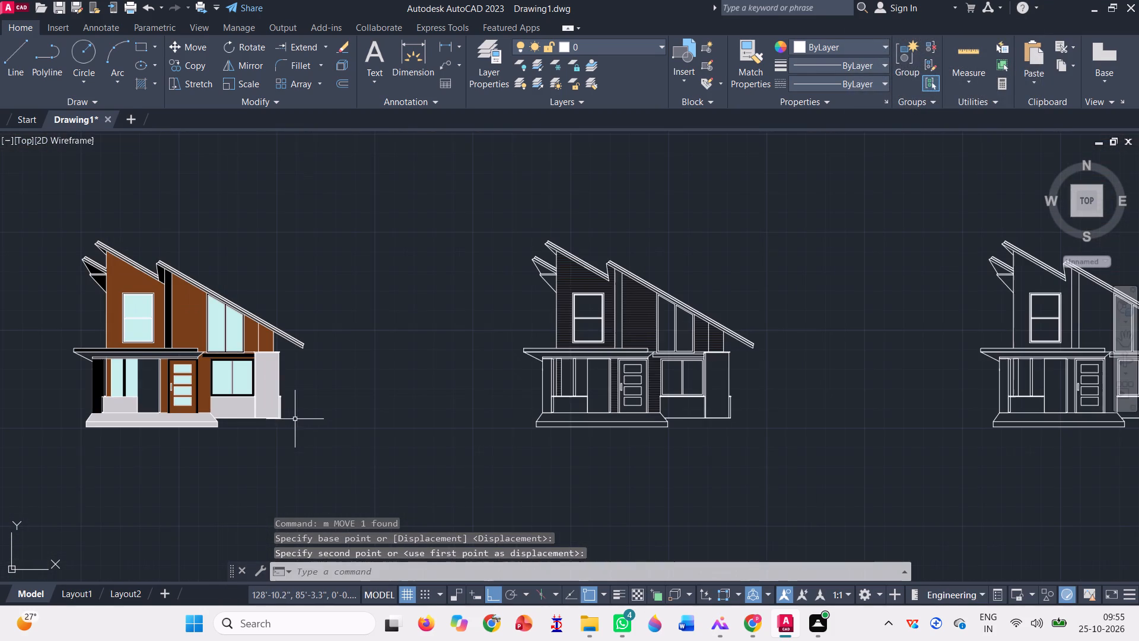
Set up a new hatch with the HOUND pattern in colour 147,149,152.
key("space")
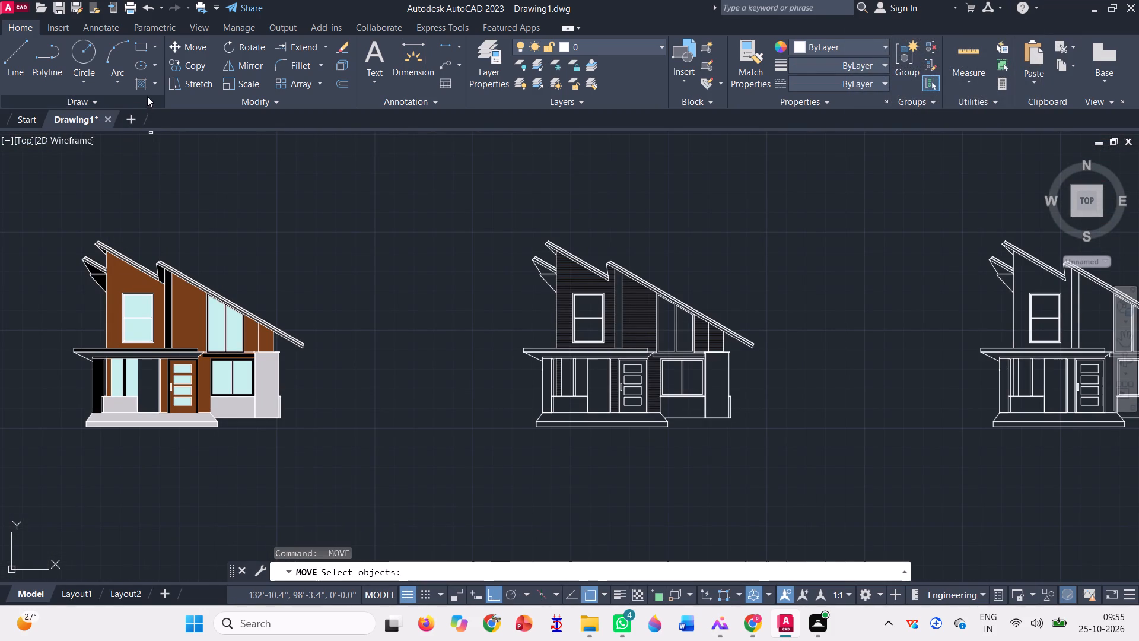
left_click(139, 84)
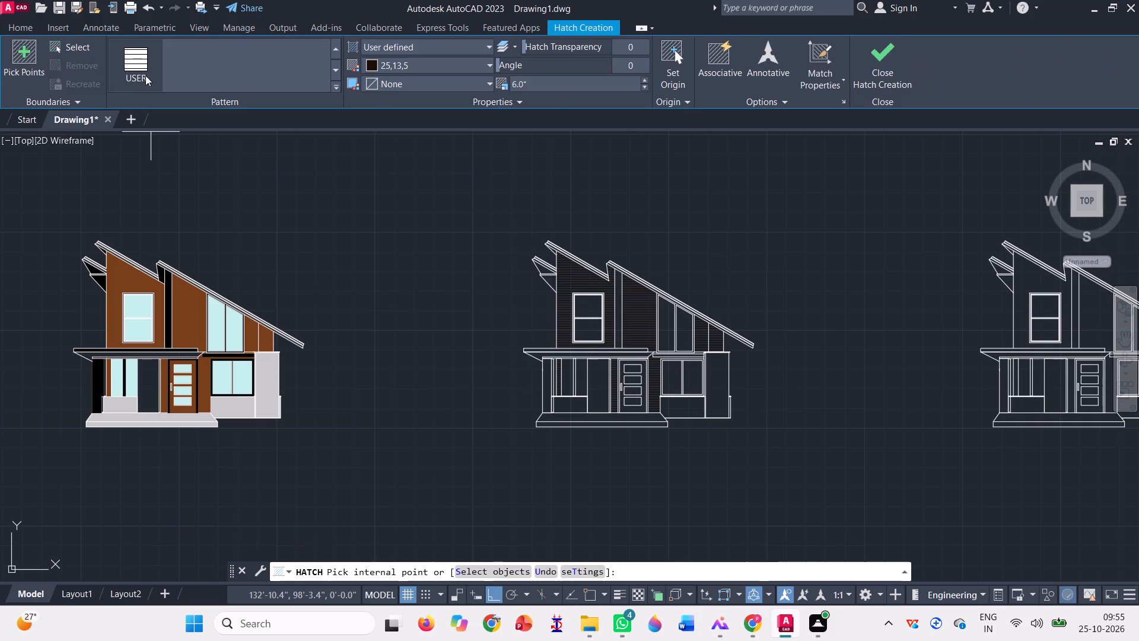
scroll(284, 67, "up", 2)
scroll(209, 73, "up", 11)
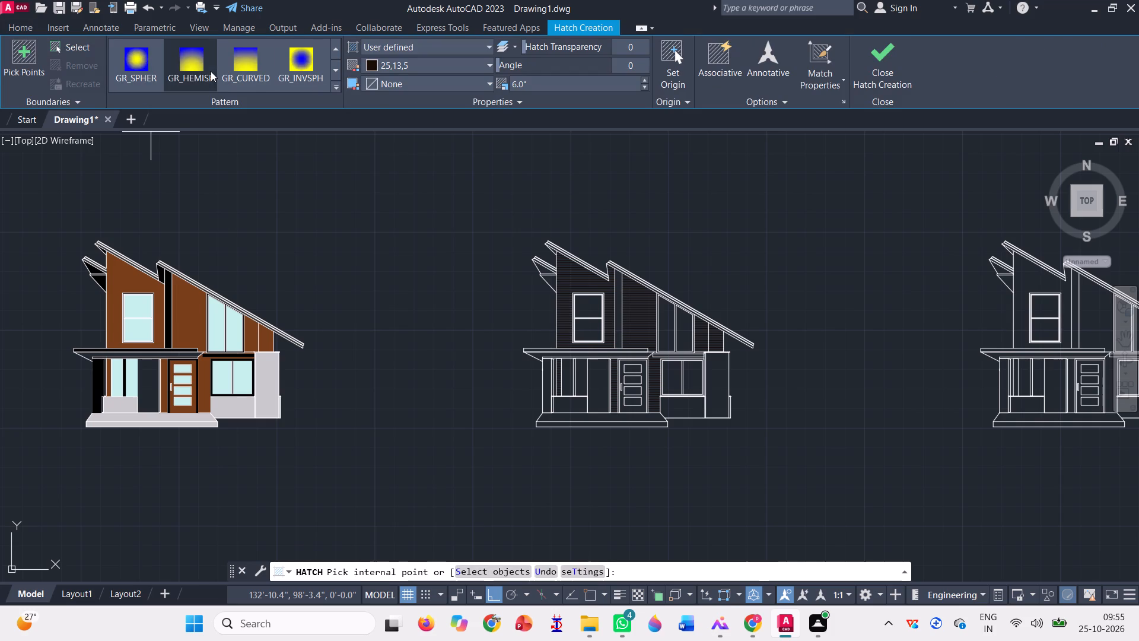
scroll(211, 71, "up", 4)
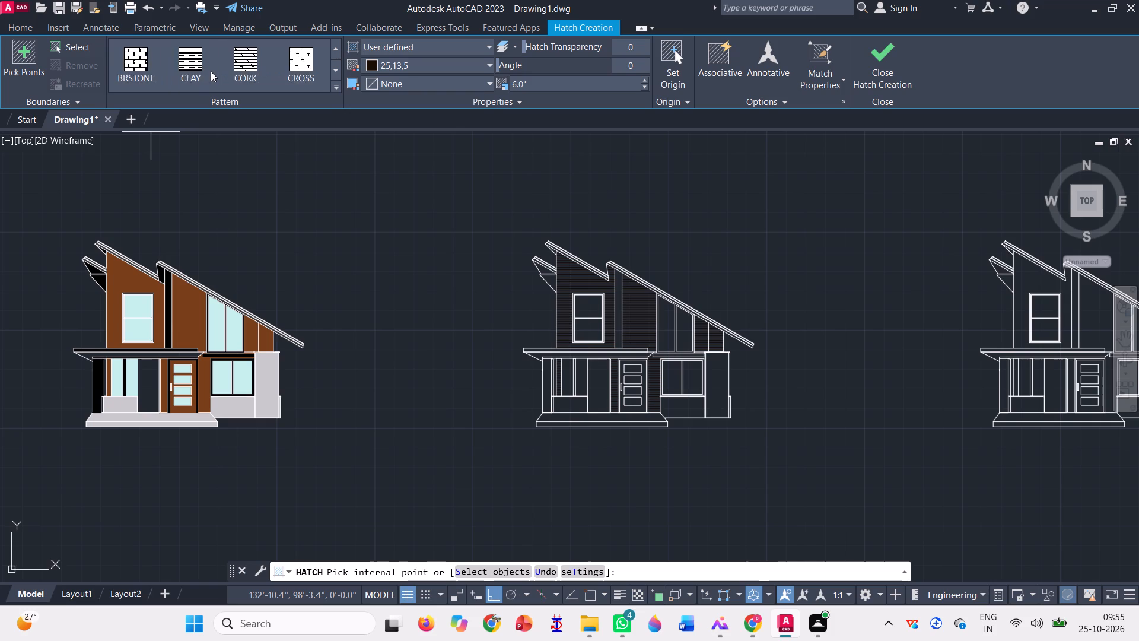
scroll(211, 71, "up", 3)
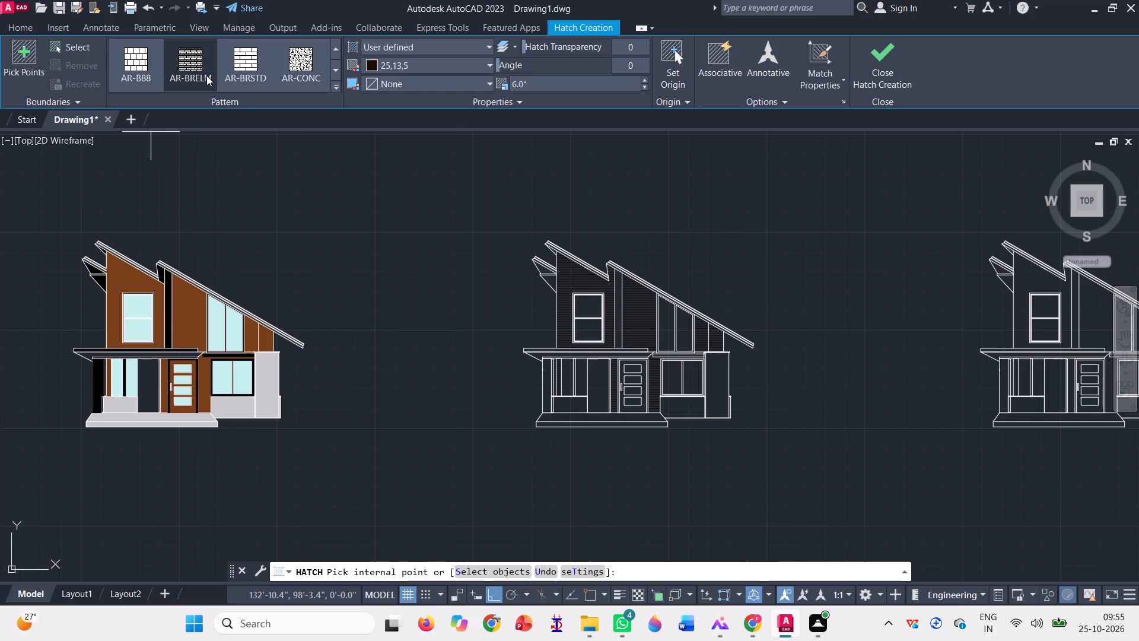
scroll(206, 75, "up", 2)
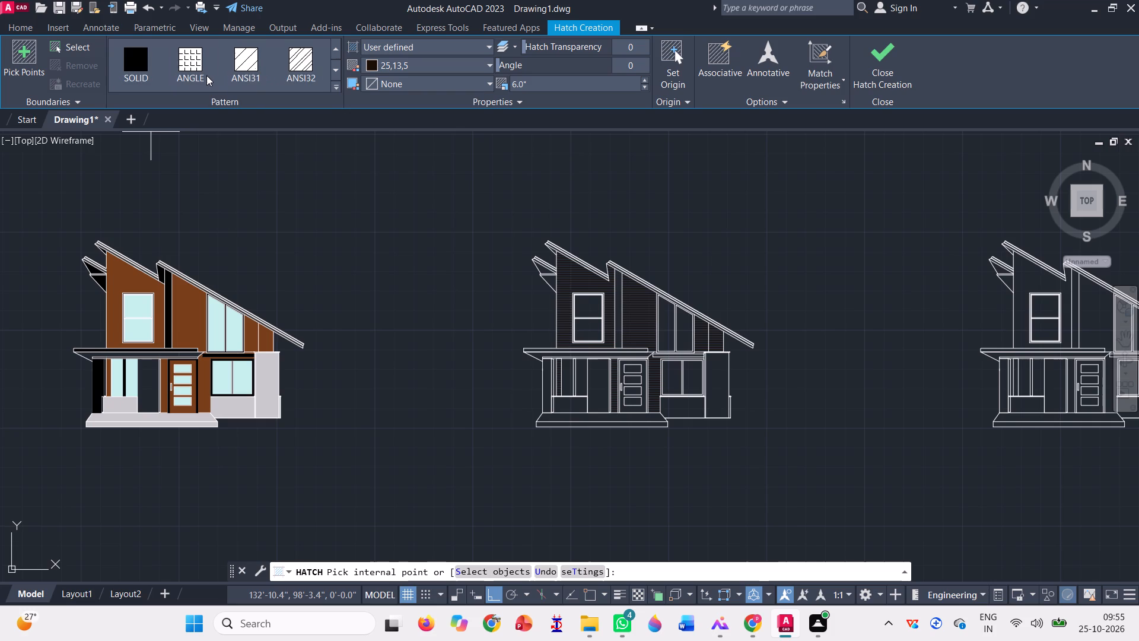
scroll(206, 75, "up", 2)
scroll(206, 75, "down", 6)
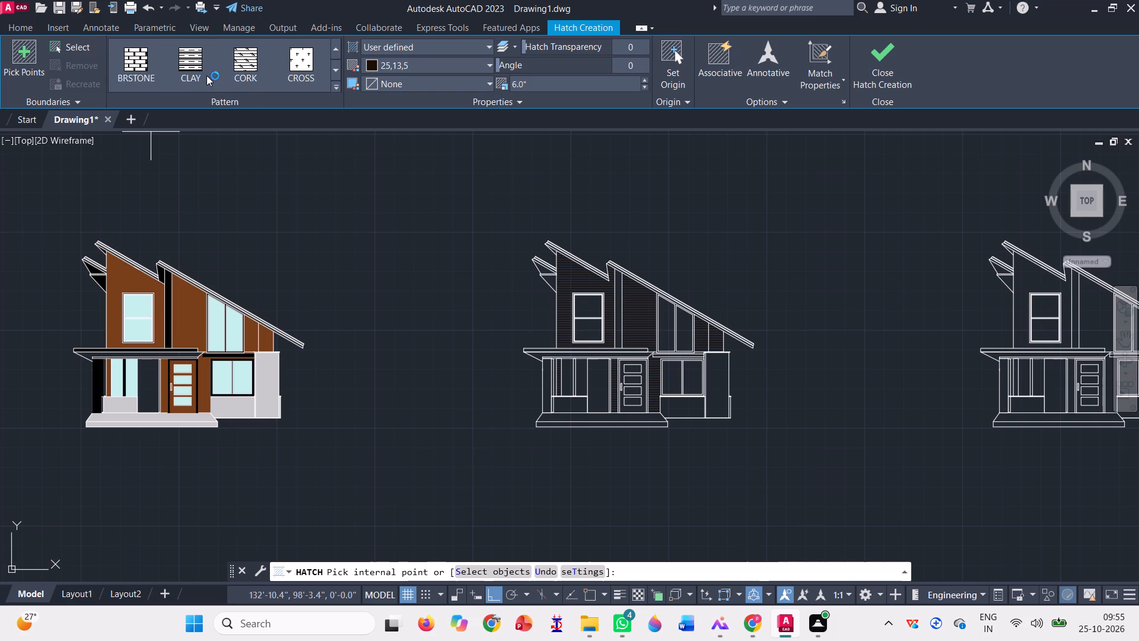
scroll(206, 75, "down", 2)
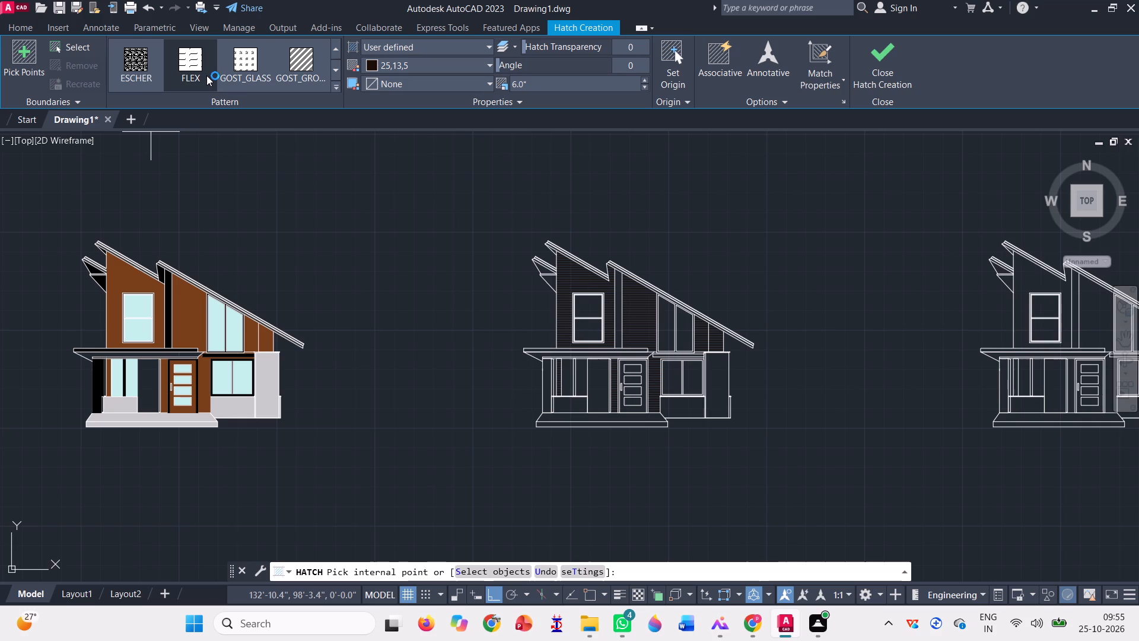
scroll(206, 75, "down", 2)
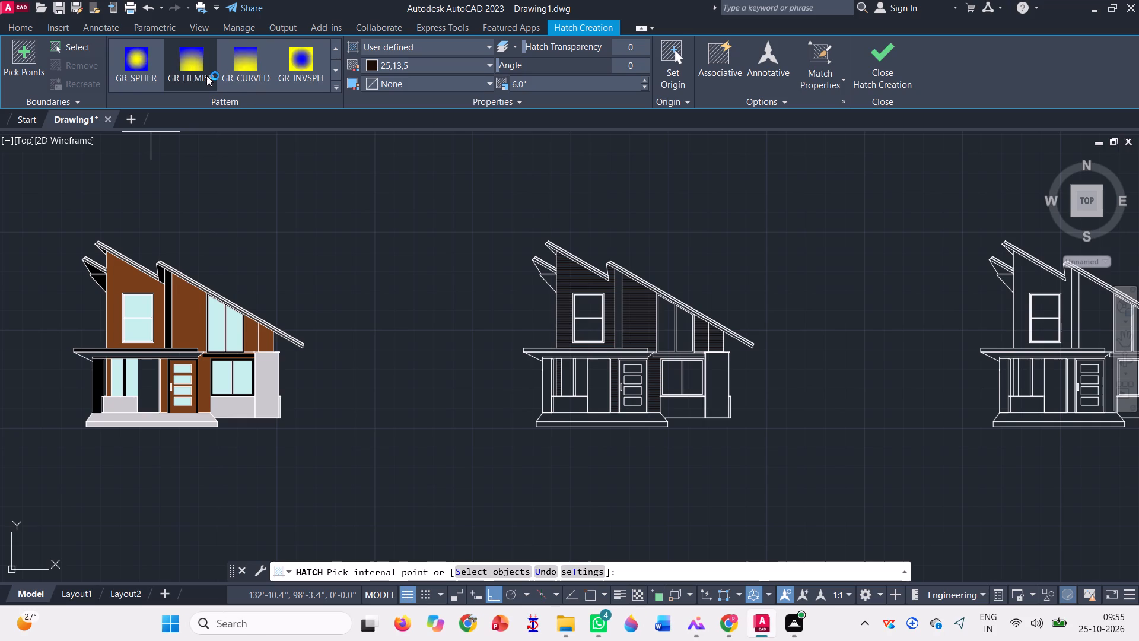
scroll(206, 75, "down", 2)
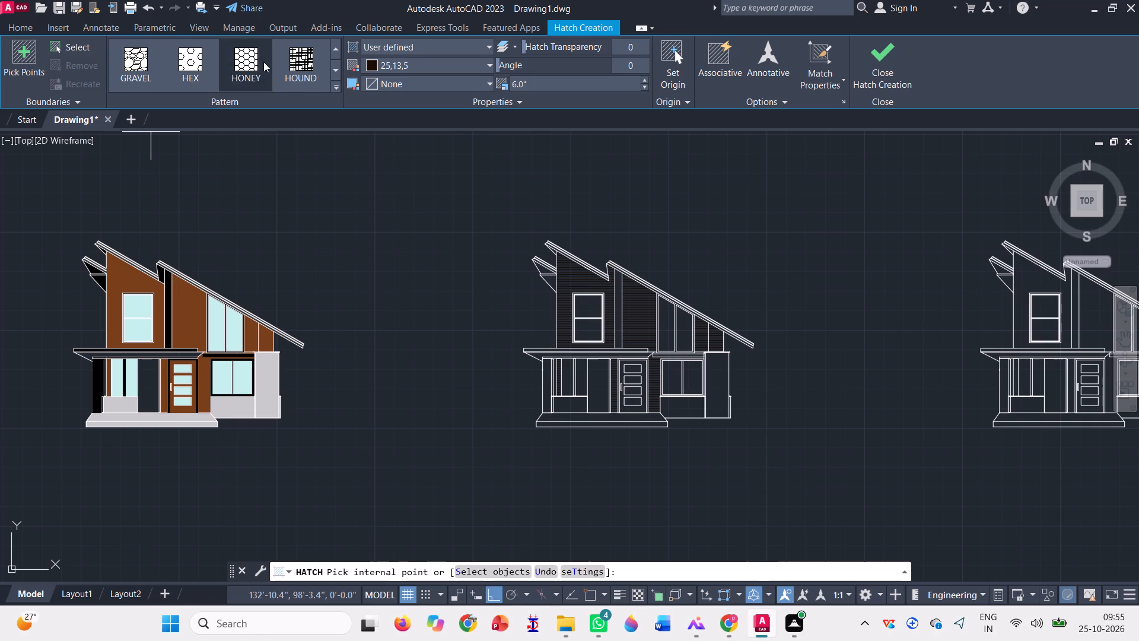
left_click(292, 60)
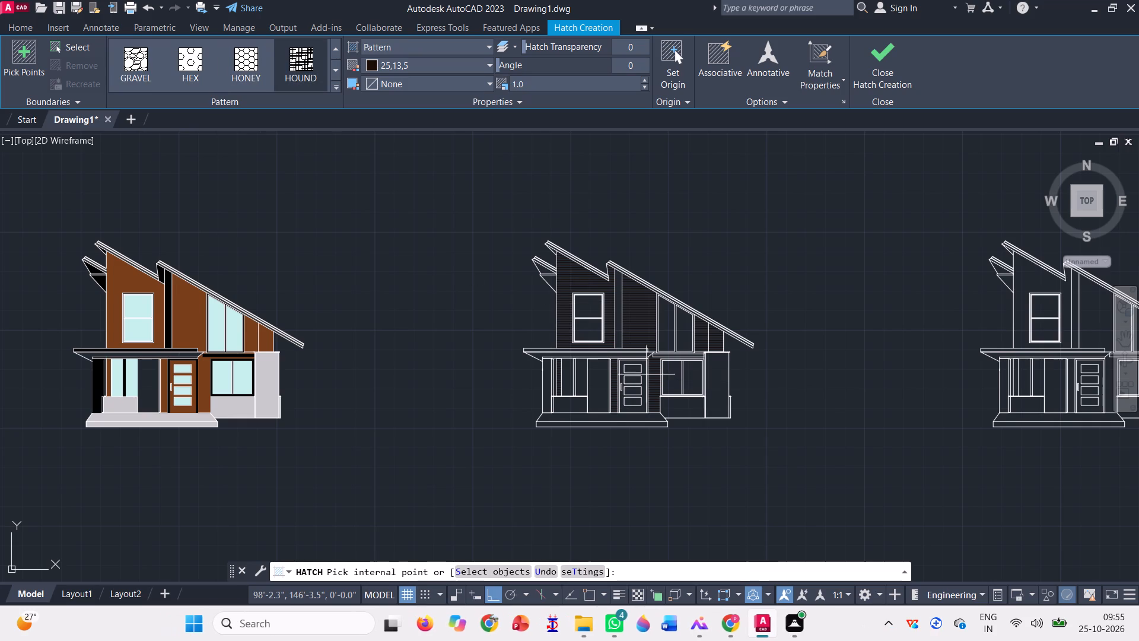
scroll(638, 366, "up", 1)
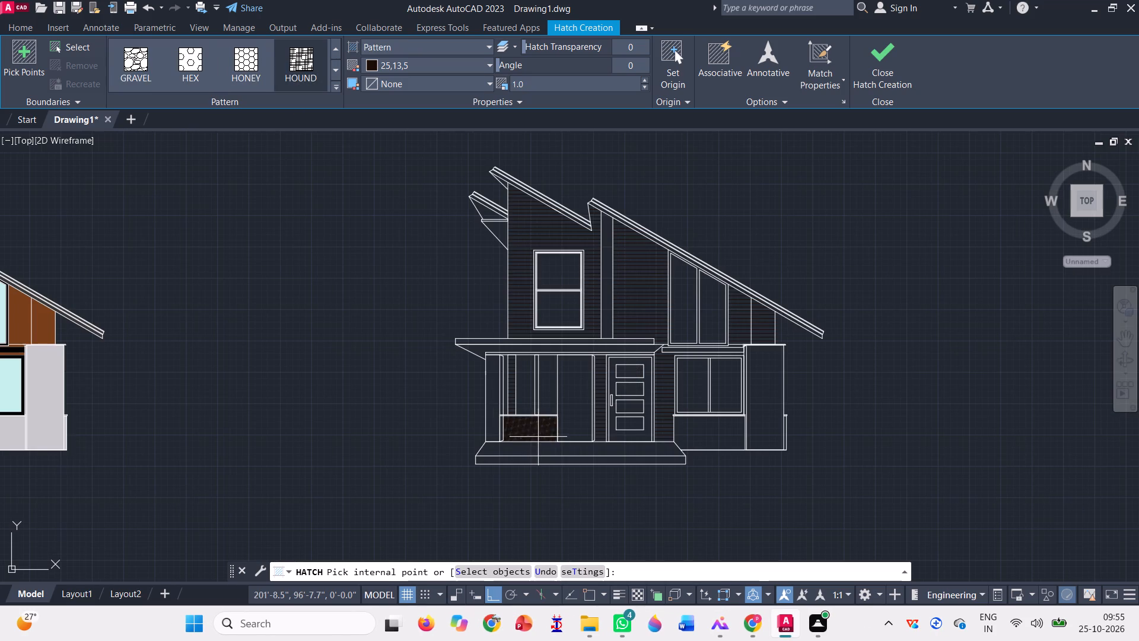
left_click(448, 66)
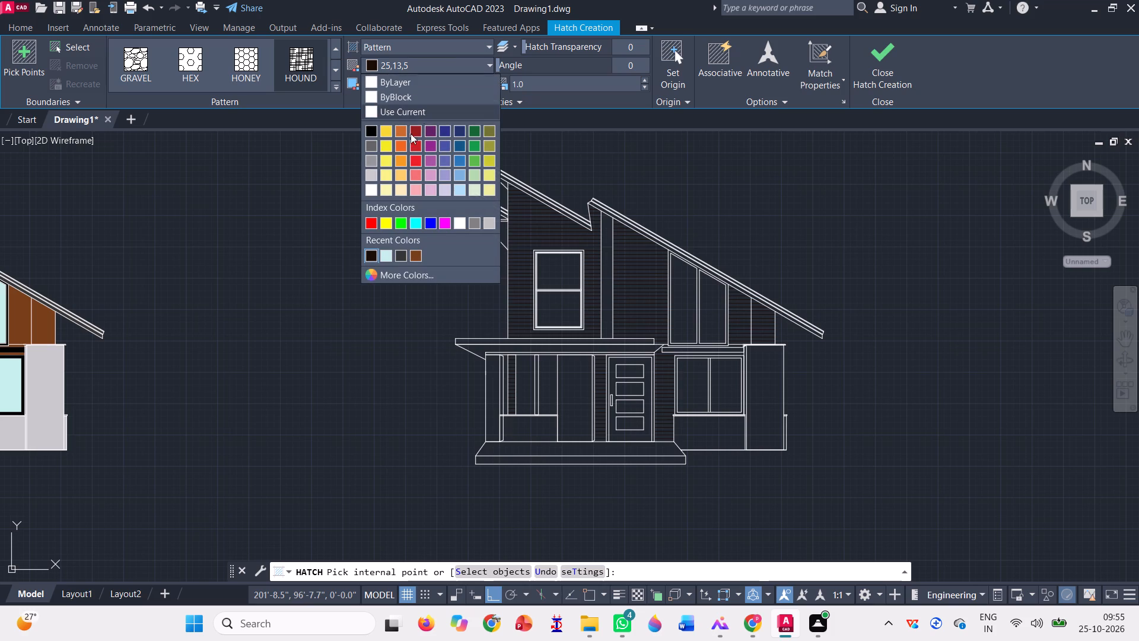
left_click(368, 156)
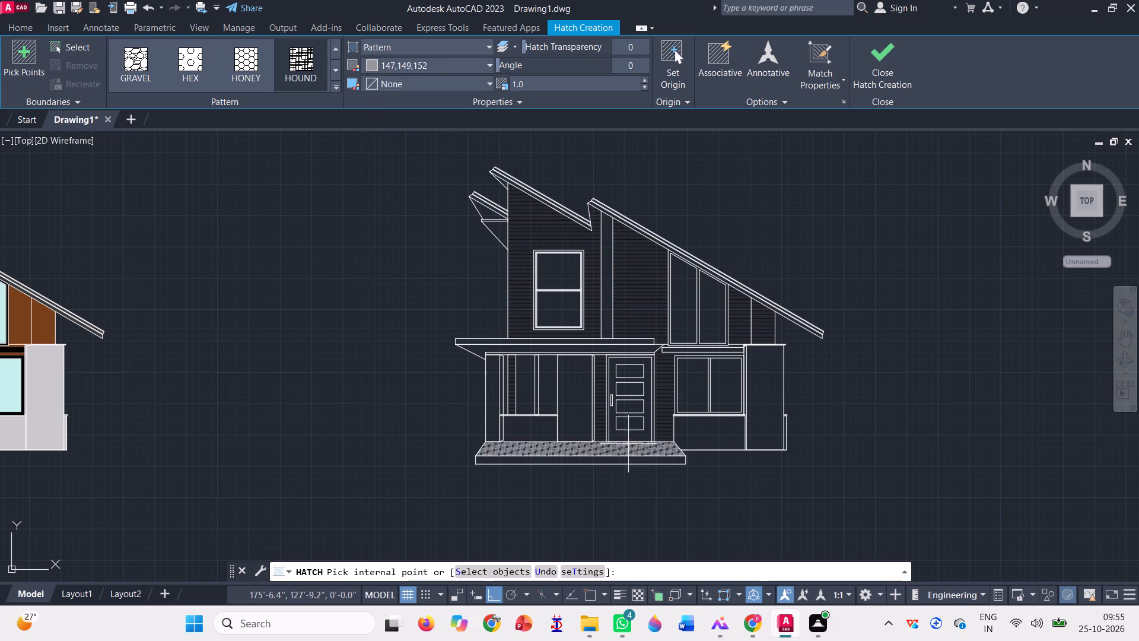
Hatch the uncoloured elevation's low porch wall, right-hand pillar, wall below the ground-floor window and narrow outer strip with HOUND.
scroll(628, 444, "up", 1)
scroll(481, 424, "up", 1)
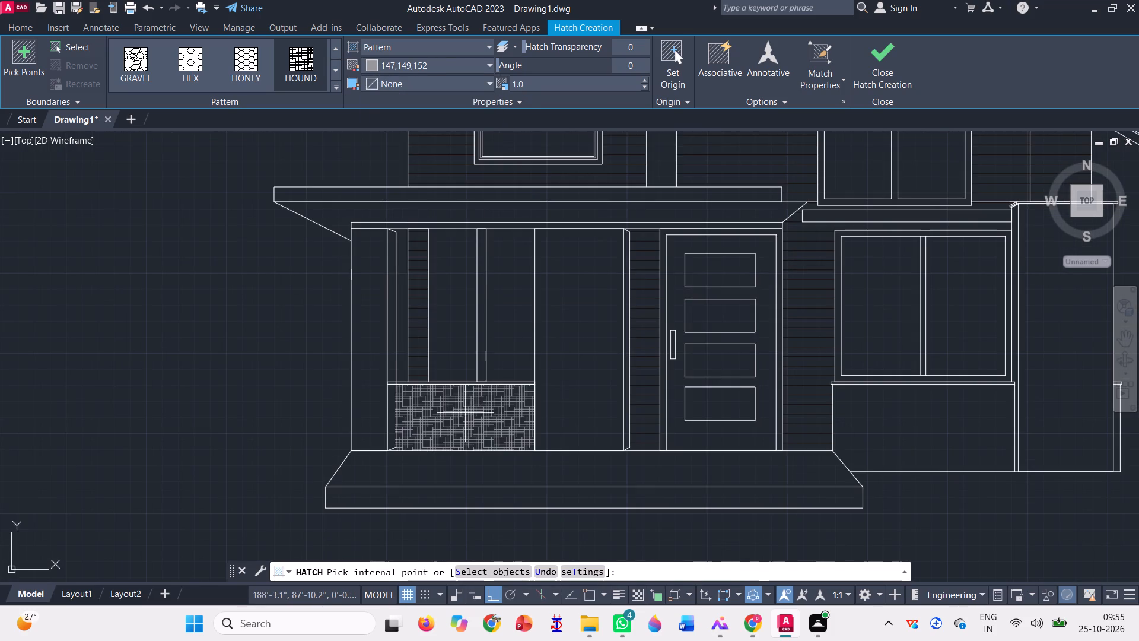
left_click(465, 412)
scroll(465, 414, "down", 5)
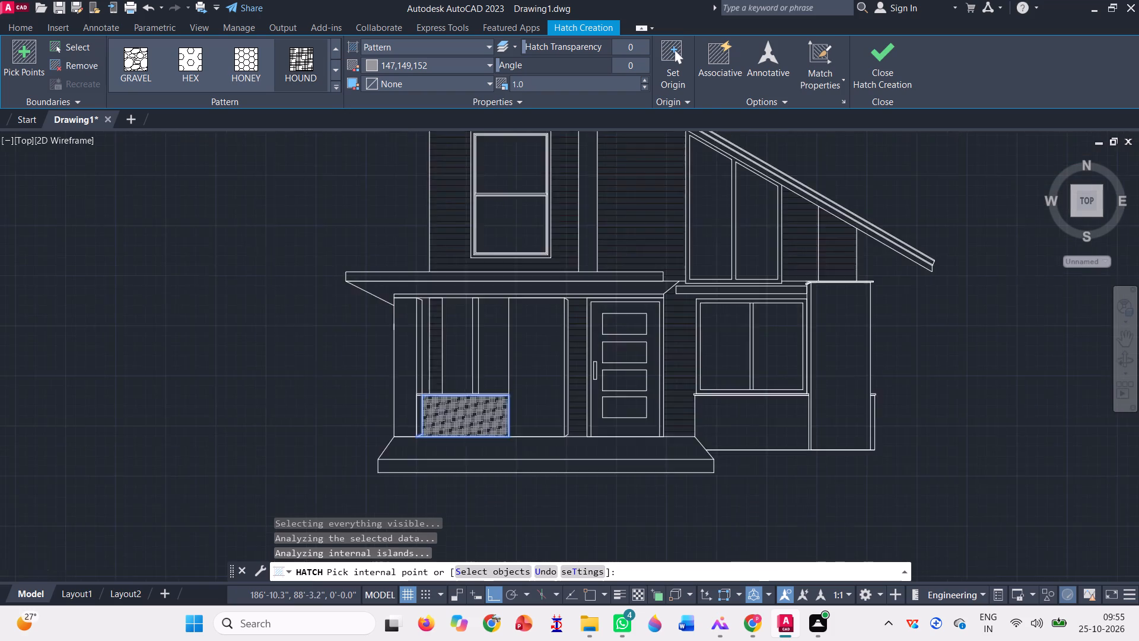
scroll(505, 418, "down", 1)
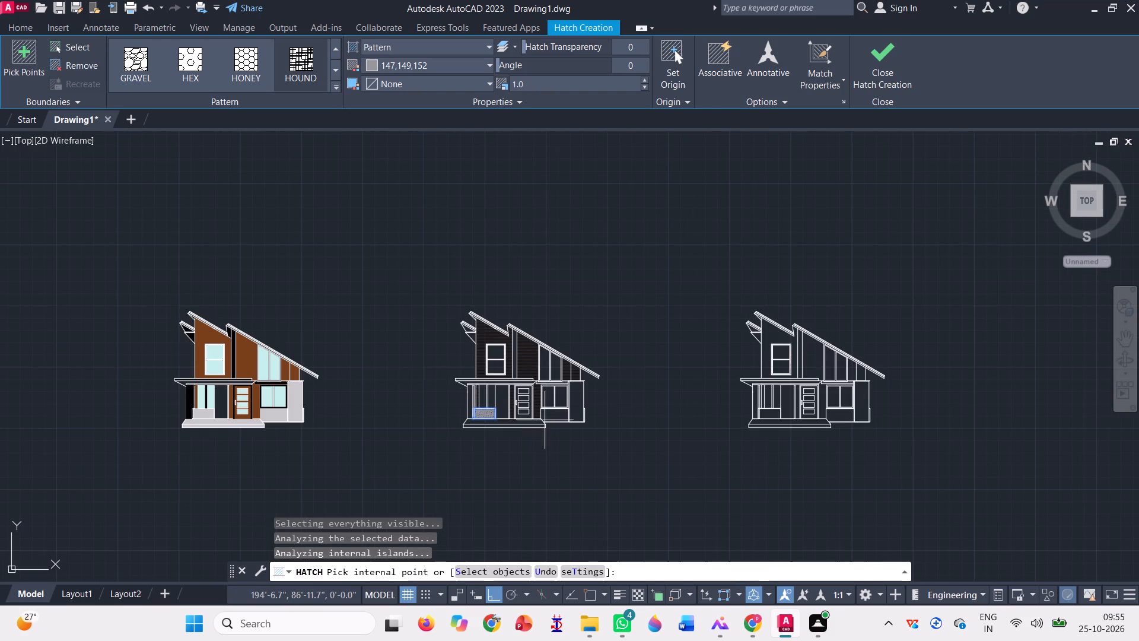
scroll(574, 411, "up", 2)
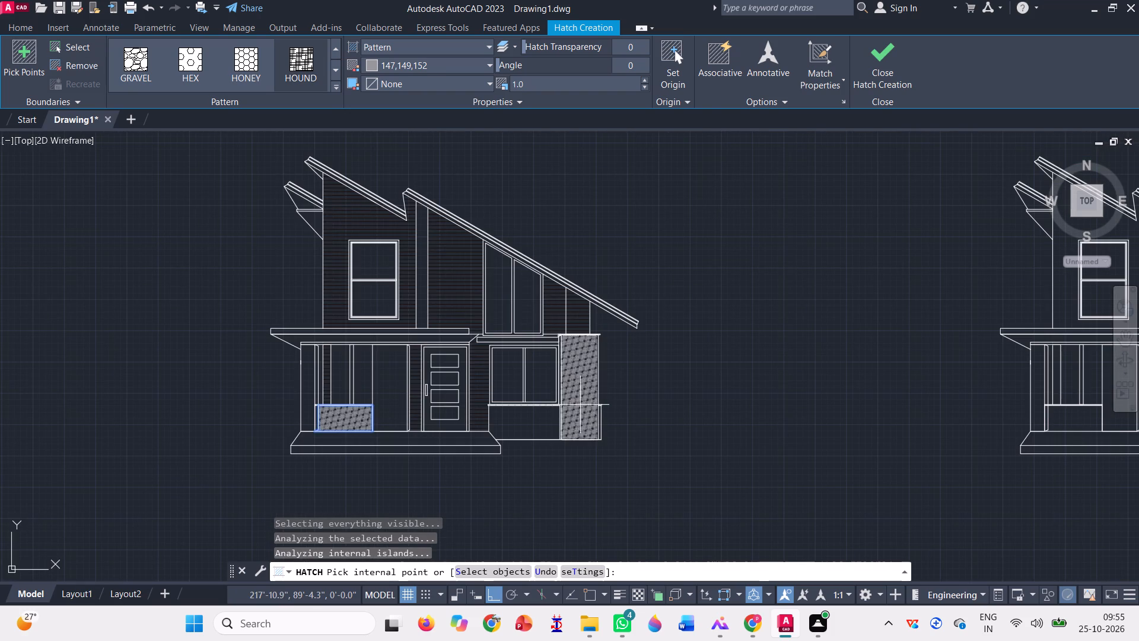
left_click(580, 405)
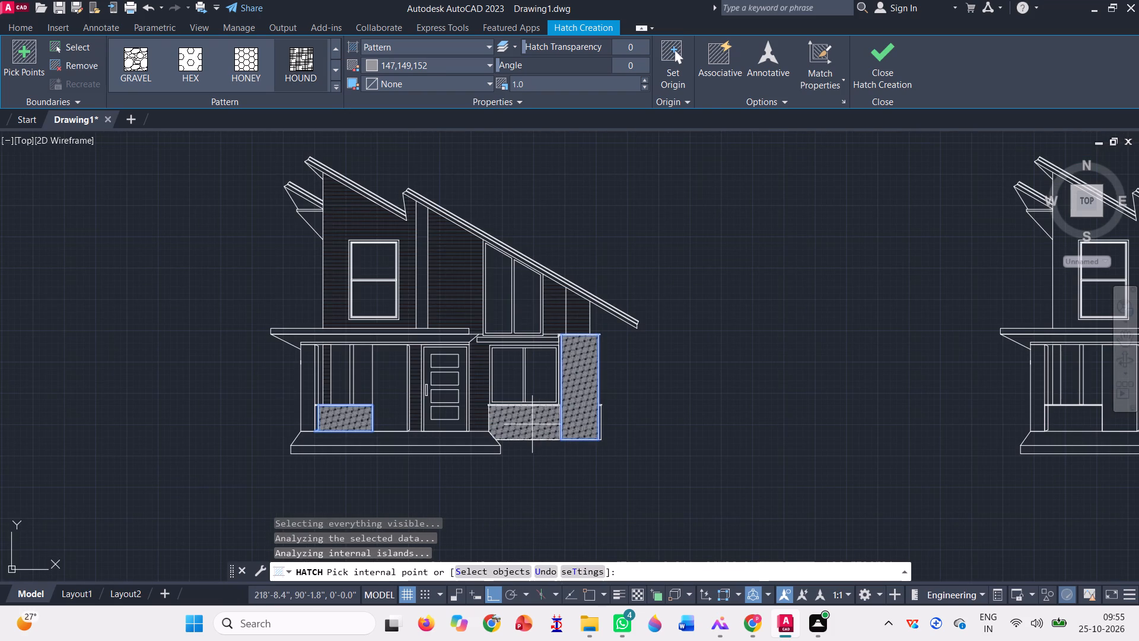
left_click(532, 424)
scroll(604, 432, "up", 6)
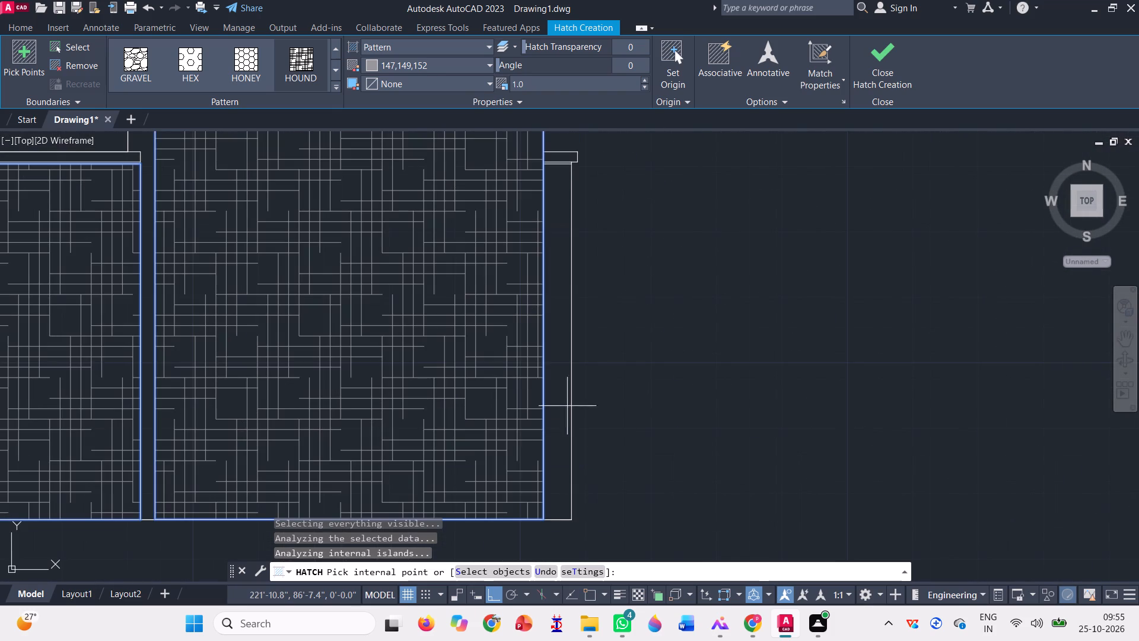
left_click(567, 383)
scroll(565, 423, "down", 5)
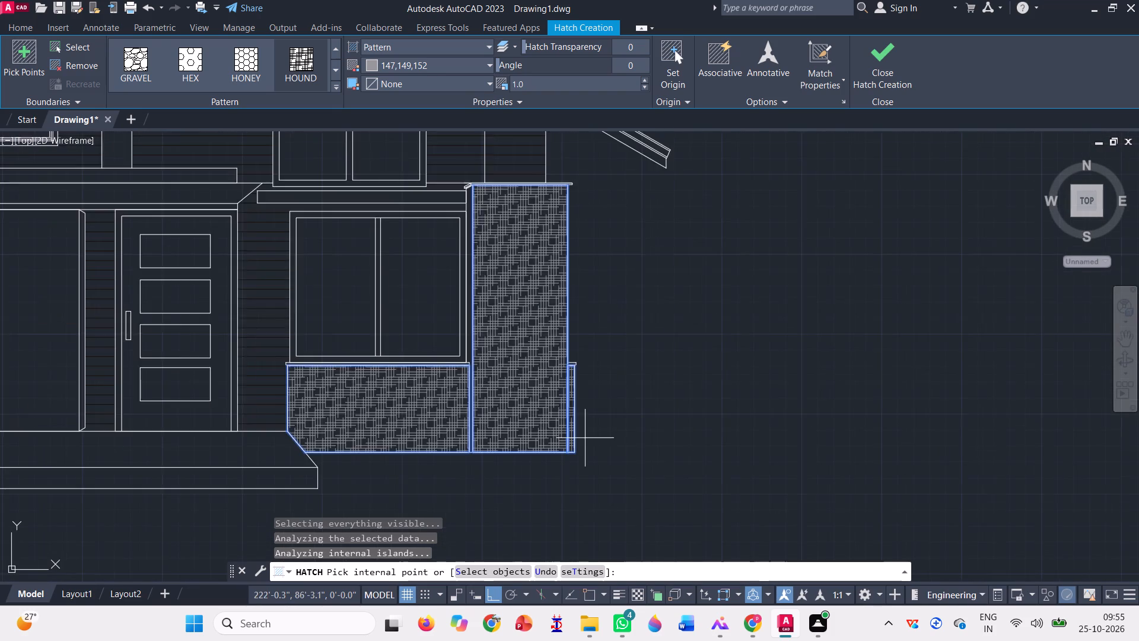
scroll(585, 438, "down", 4)
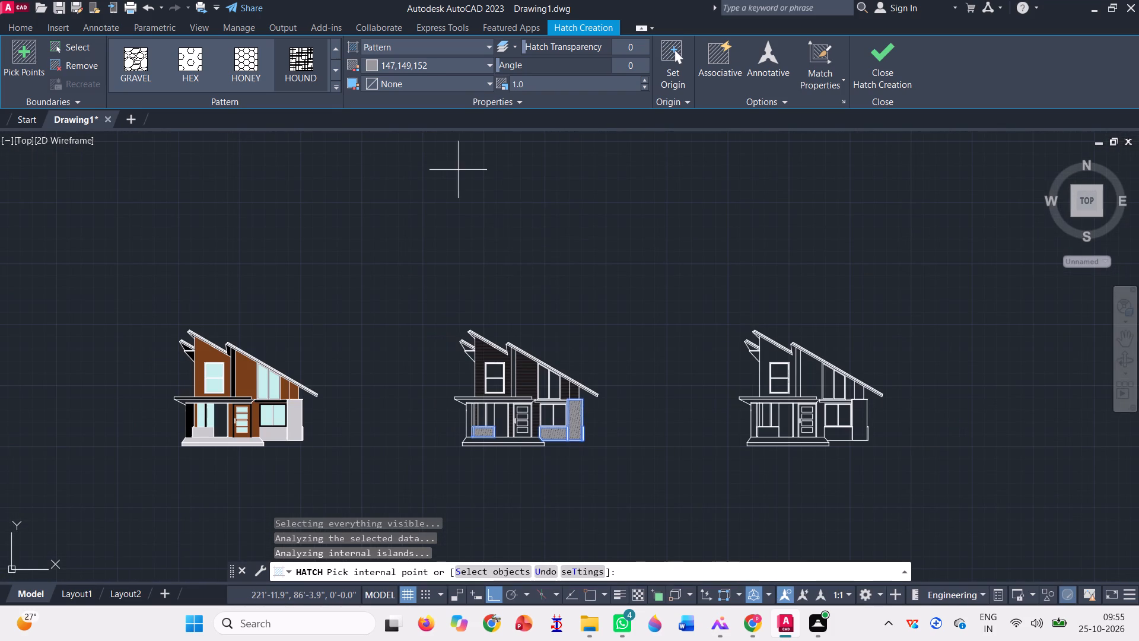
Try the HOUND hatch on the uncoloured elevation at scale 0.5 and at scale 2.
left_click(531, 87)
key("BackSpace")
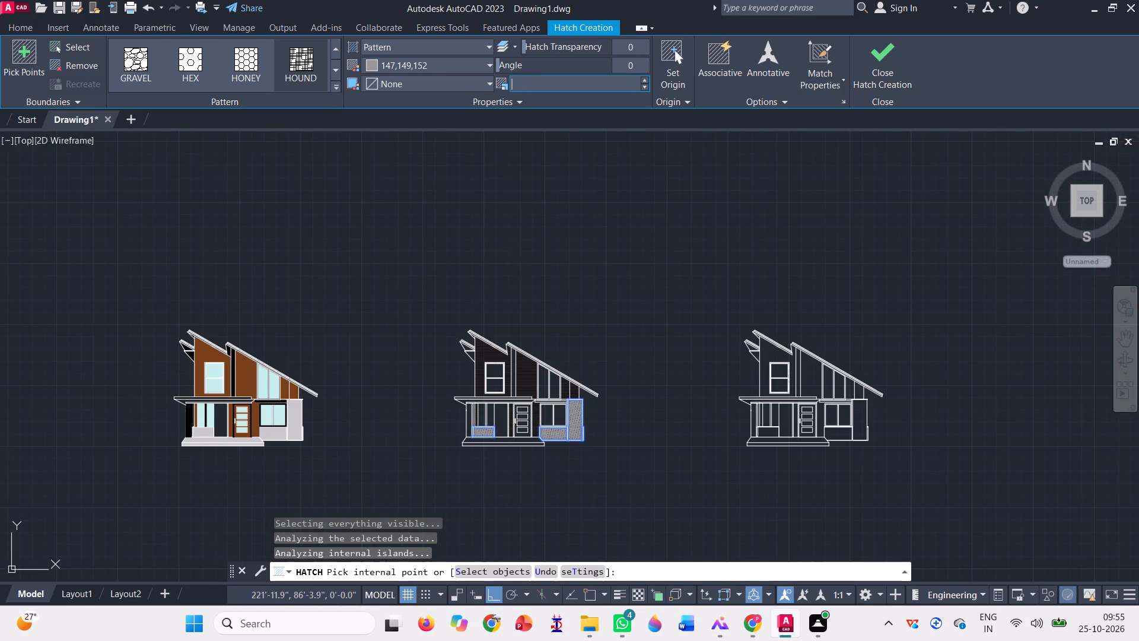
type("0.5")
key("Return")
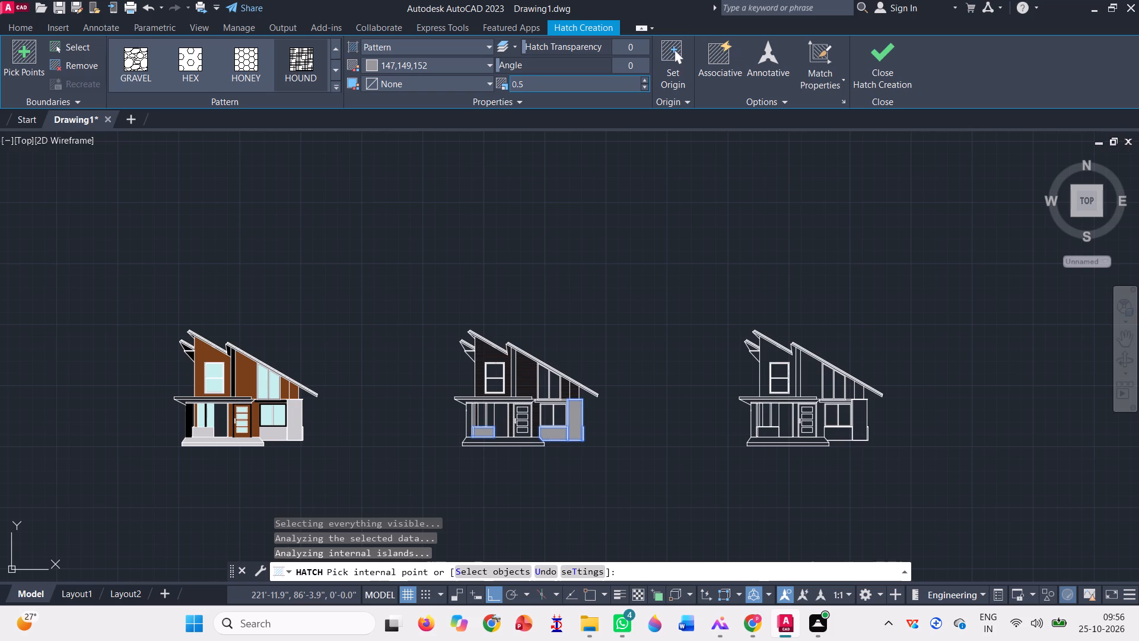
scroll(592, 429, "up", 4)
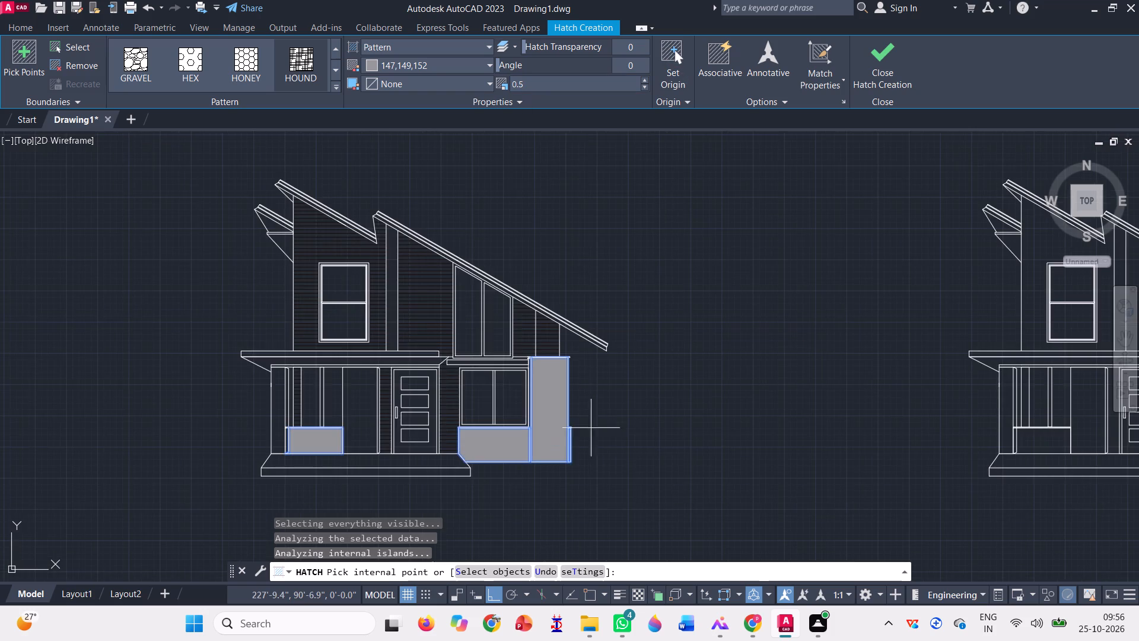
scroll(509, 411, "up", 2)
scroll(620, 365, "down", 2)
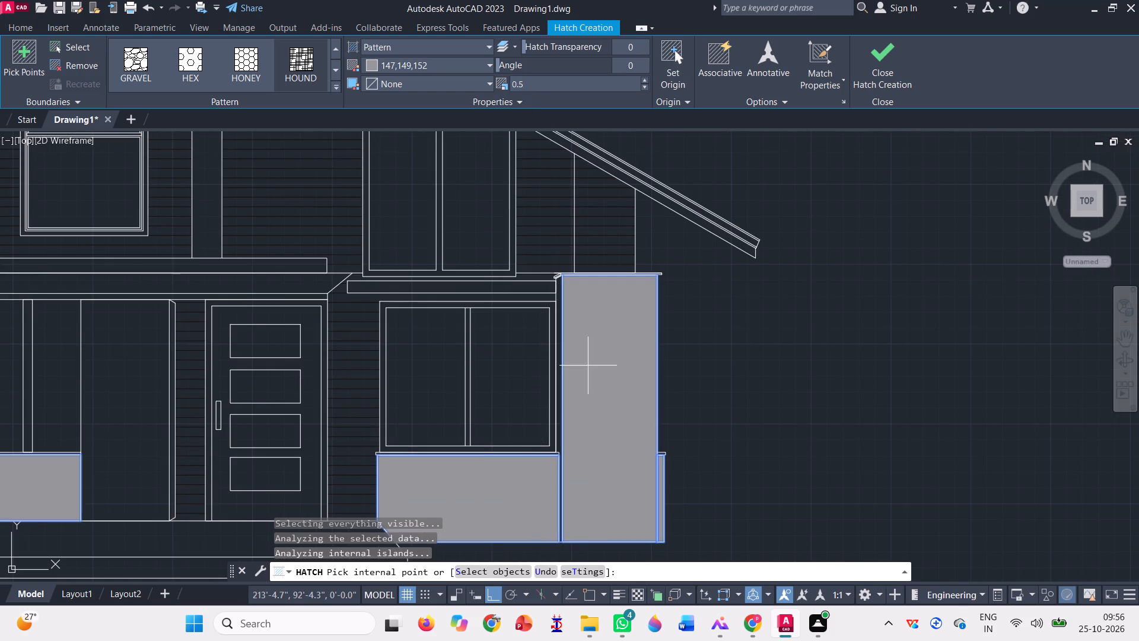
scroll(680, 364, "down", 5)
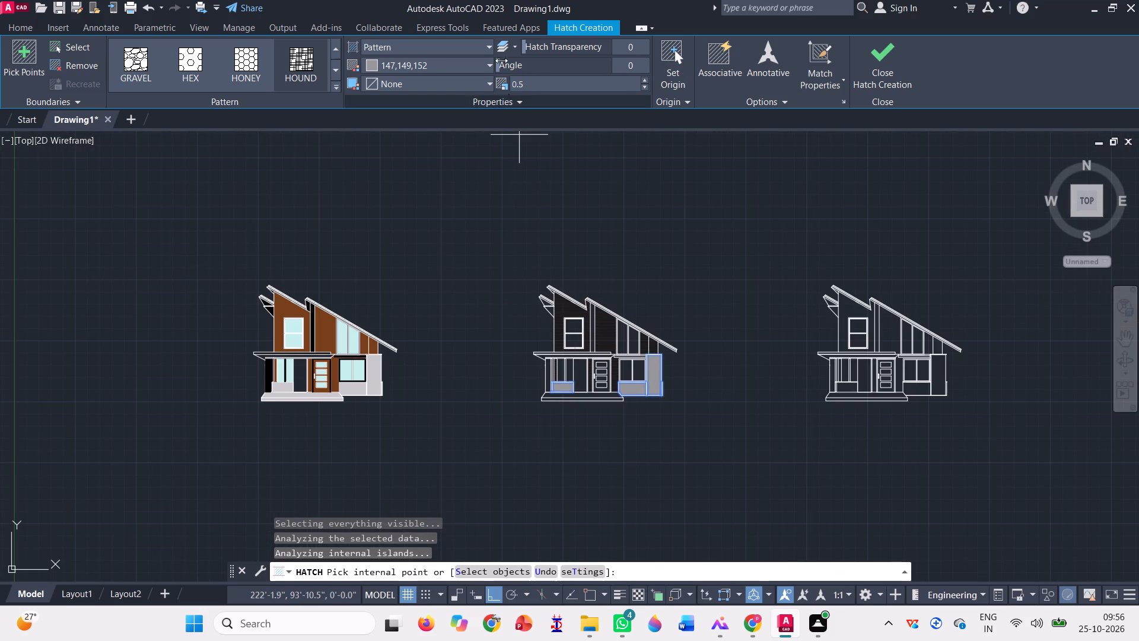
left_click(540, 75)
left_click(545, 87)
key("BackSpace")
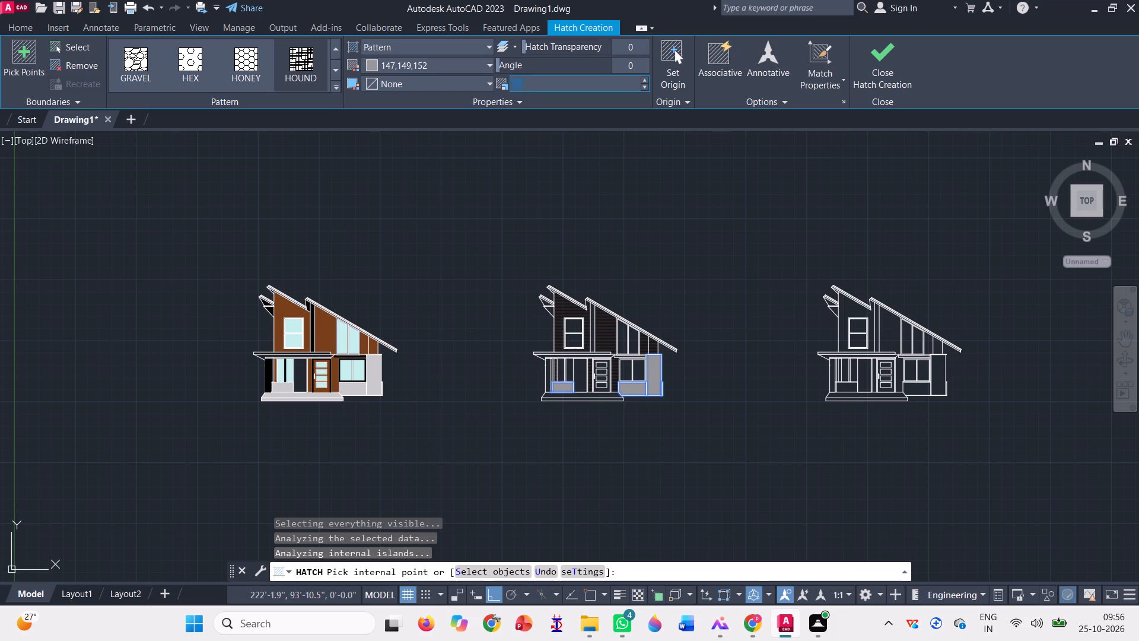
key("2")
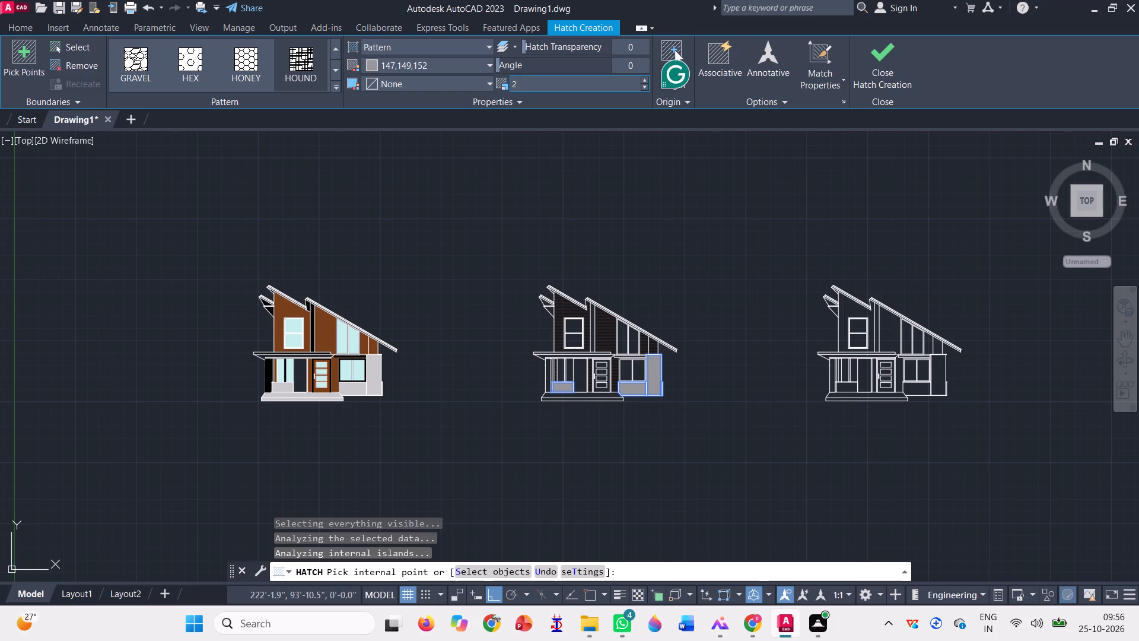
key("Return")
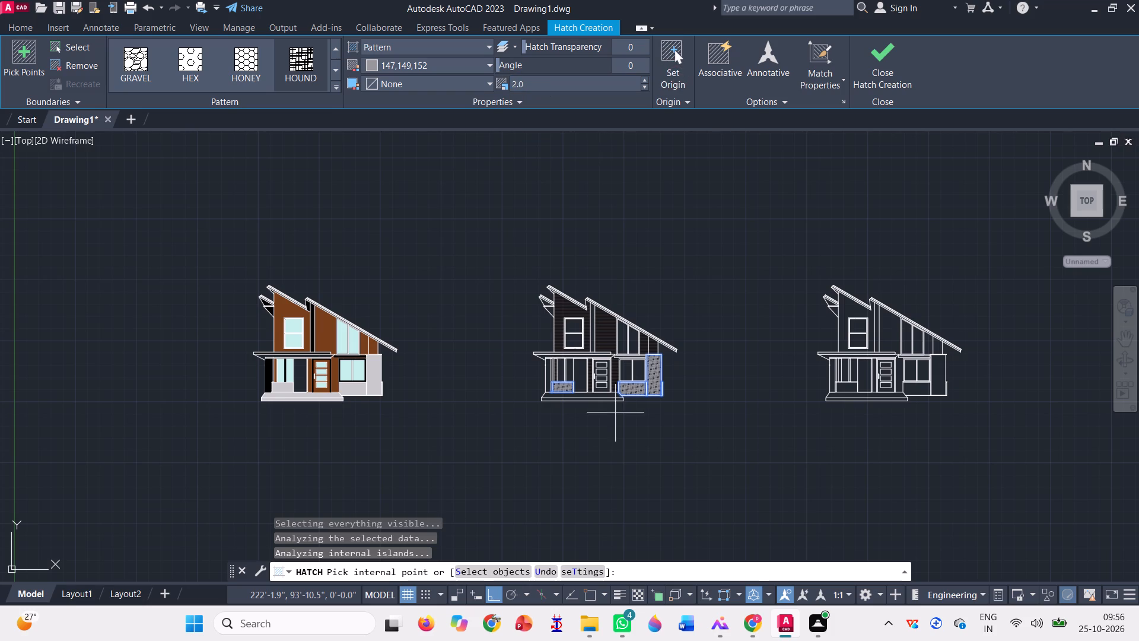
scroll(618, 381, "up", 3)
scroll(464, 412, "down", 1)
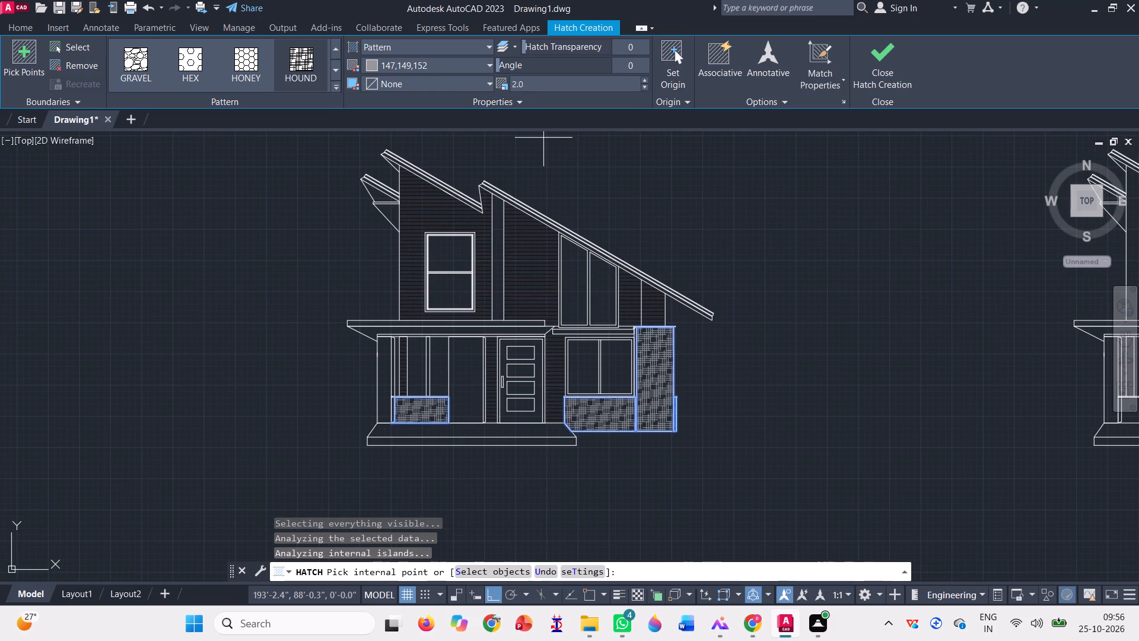
Set the HOUND hatch scale to 3 and finish the hatch on the uncoloured elevation's lower walls and pillar.
left_click(534, 85)
key("BackSpace")
key("3")
key("Return")
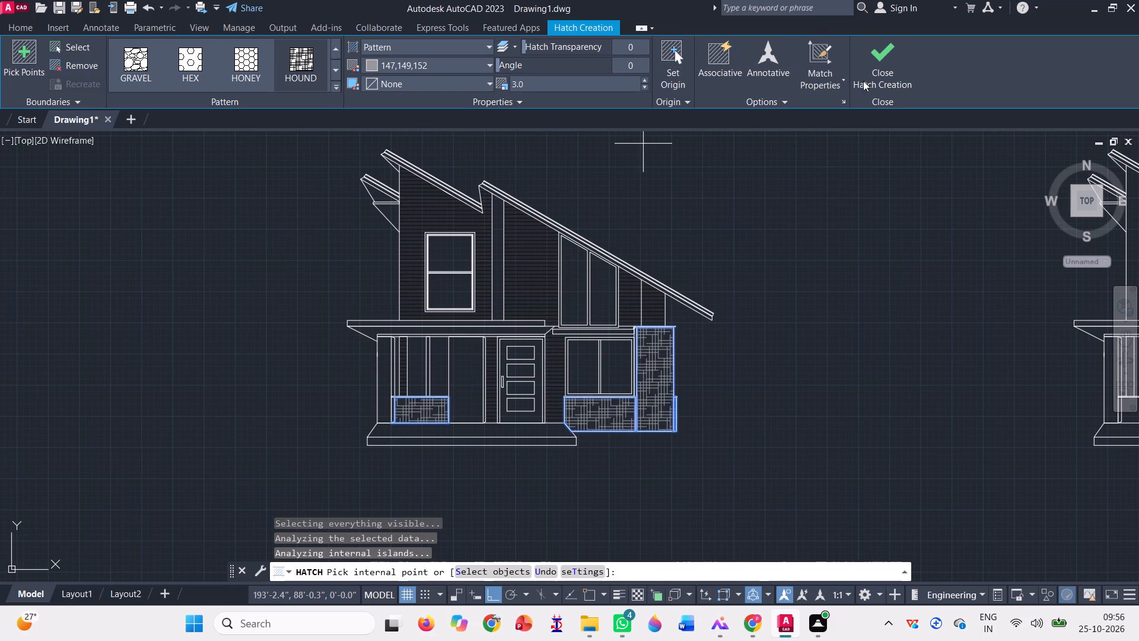
left_click(883, 65)
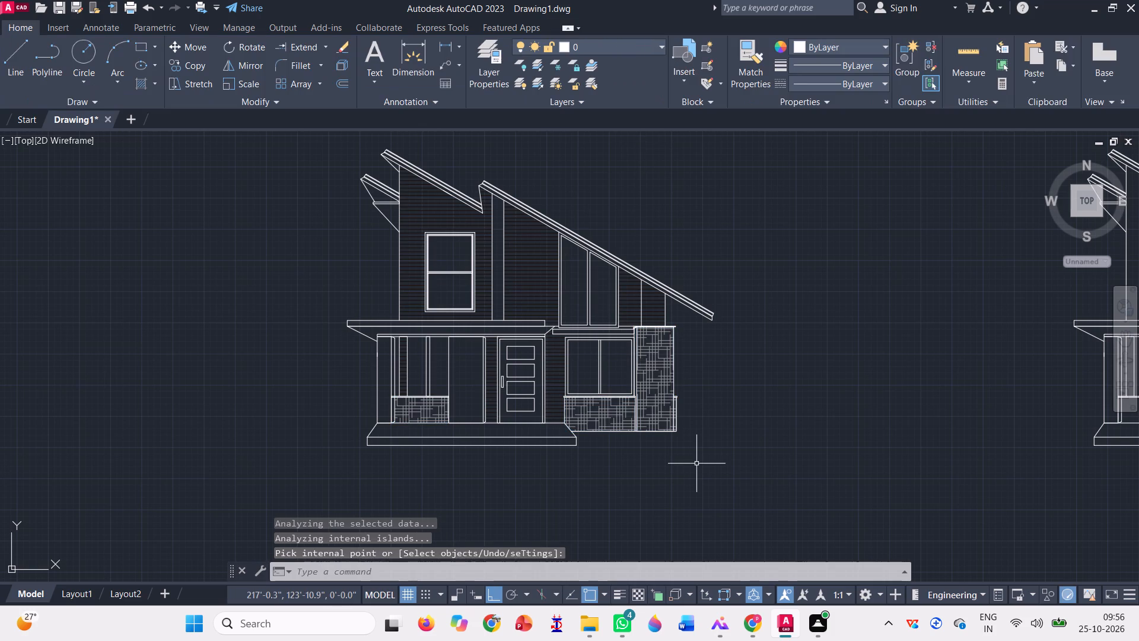
Hatch the tall porch panel between the window and the front door on the uncoloured elevation with HOUND at scale 3.
scroll(702, 453, "down", 2)
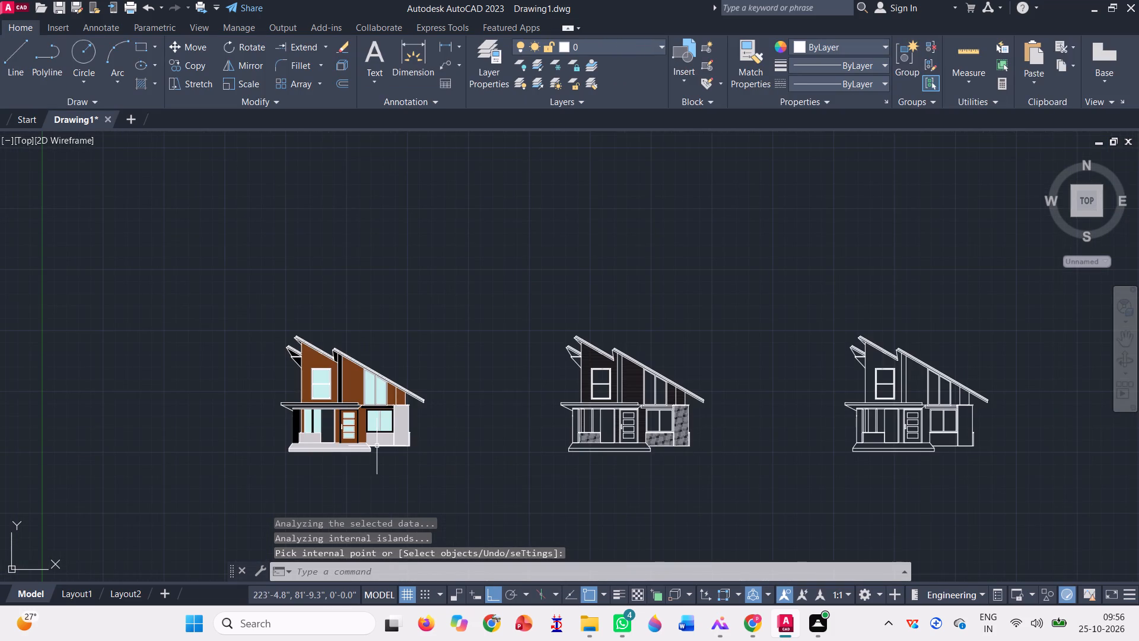
scroll(377, 446, "up", 2)
scroll(244, 382, "up", 1)
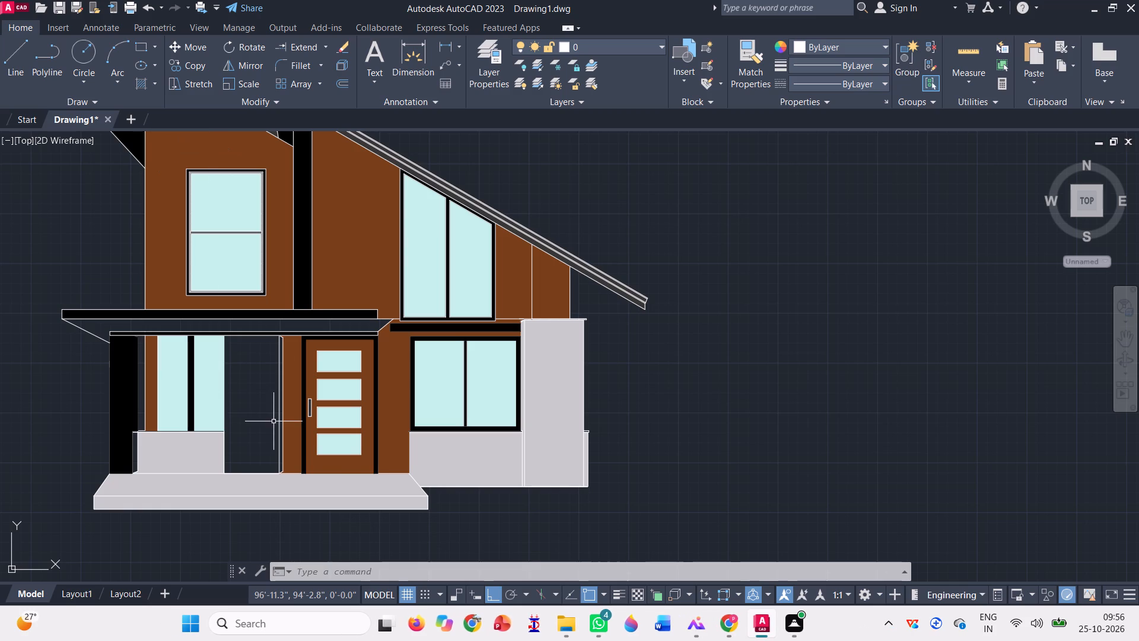
scroll(273, 421, "down", 1)
scroll(237, 387, "down", 1)
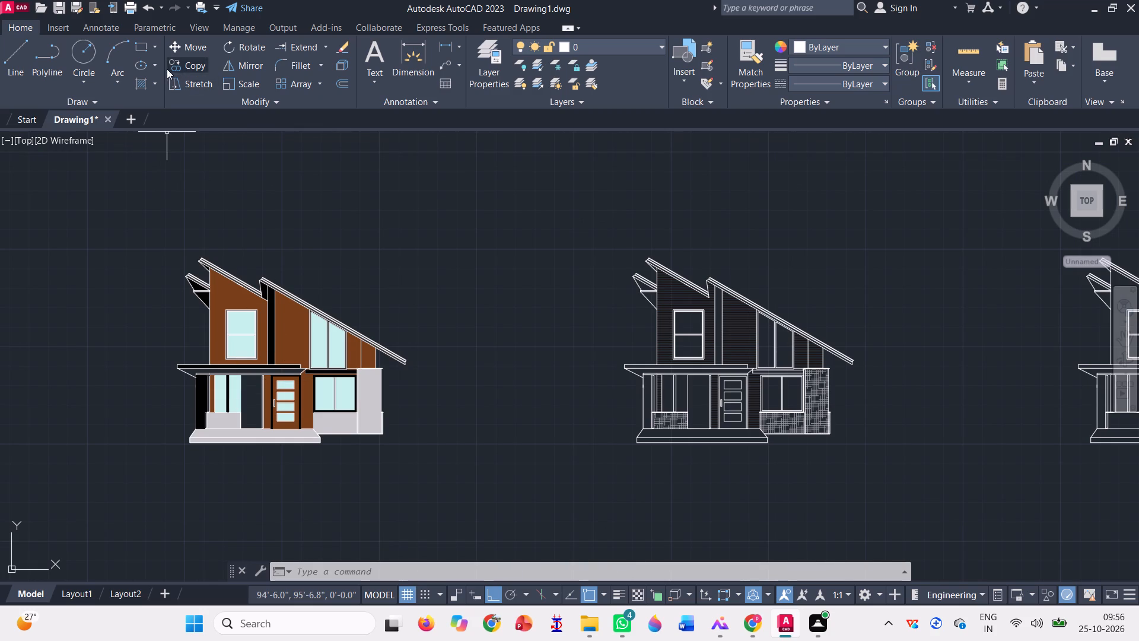
left_click(156, 84)
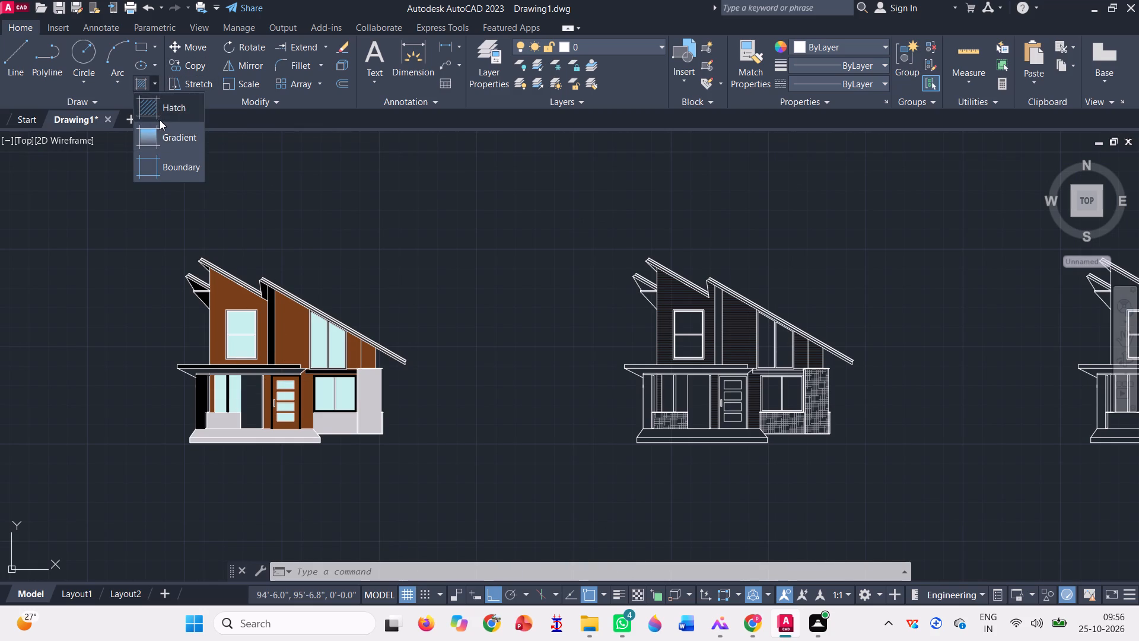
left_click(158, 118)
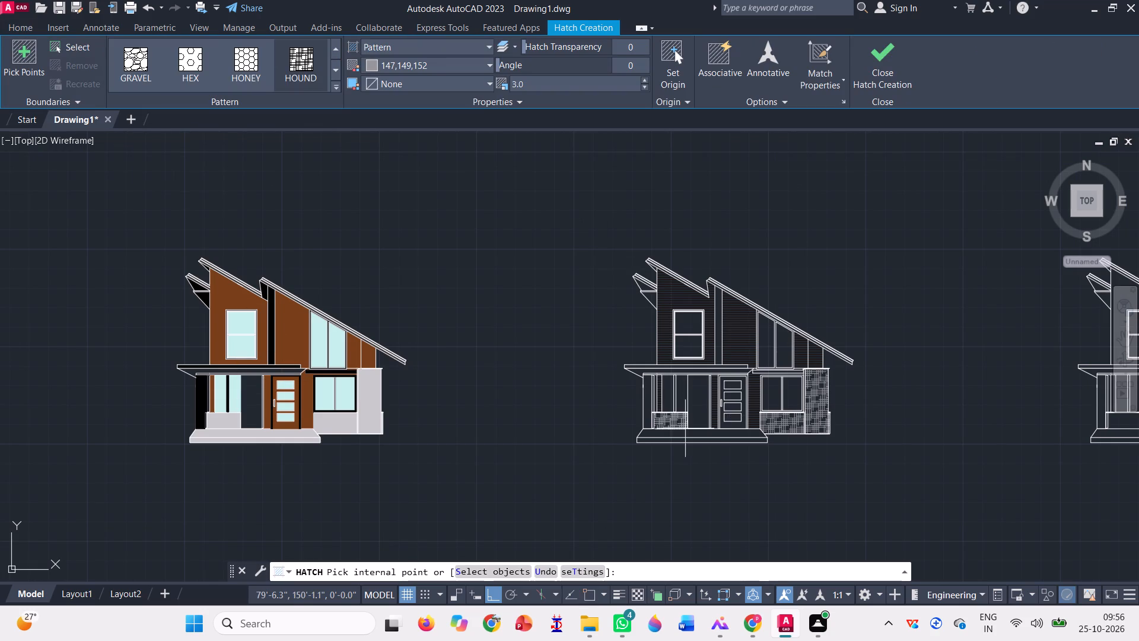
scroll(680, 427, "up", 2)
left_click(743, 368)
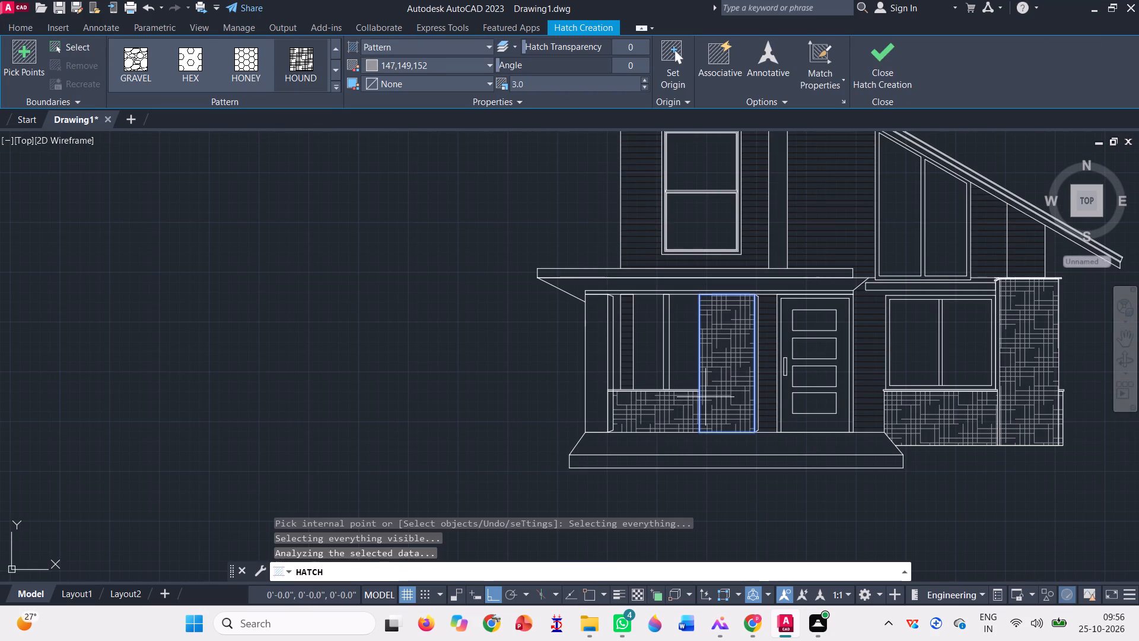
scroll(758, 374, "up", 1)
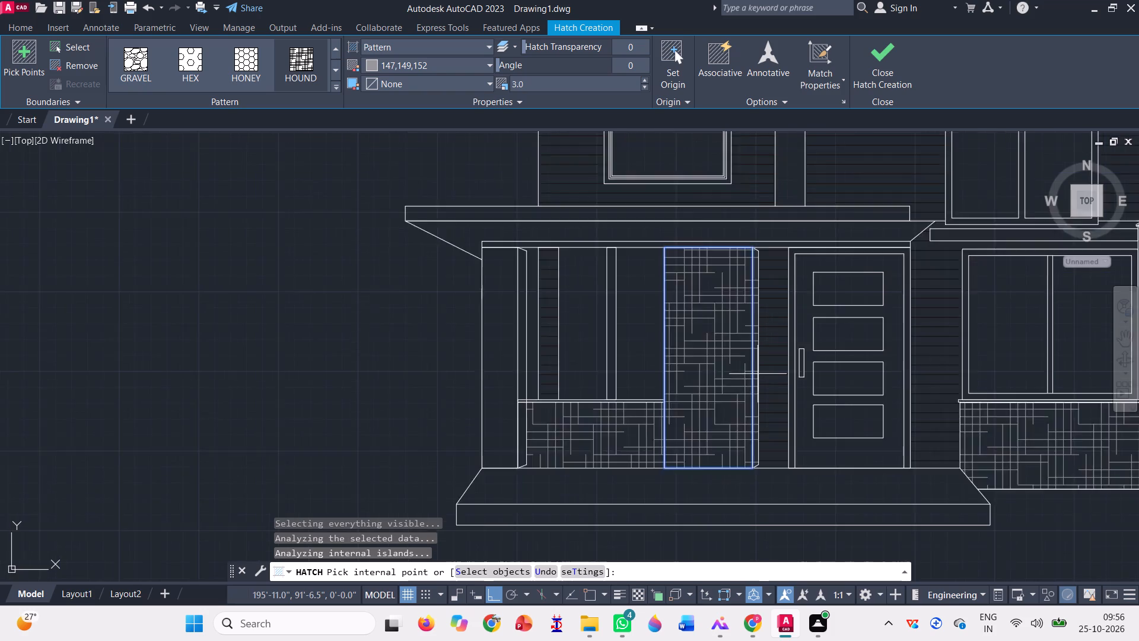
scroll(758, 374, "up", 3)
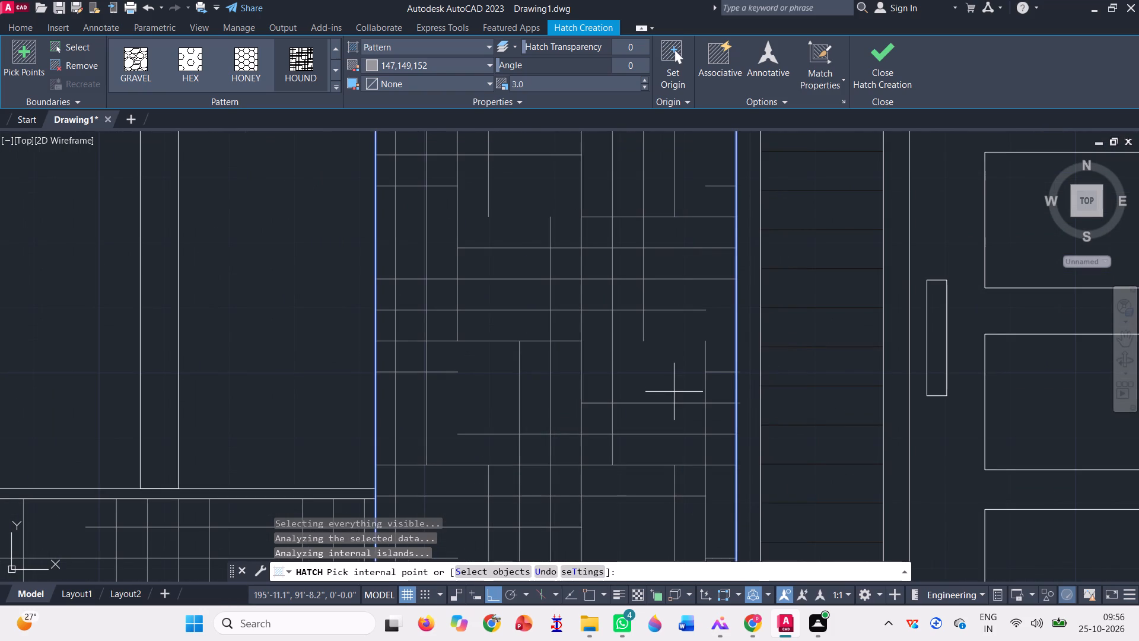
scroll(673, 391, "down", 5)
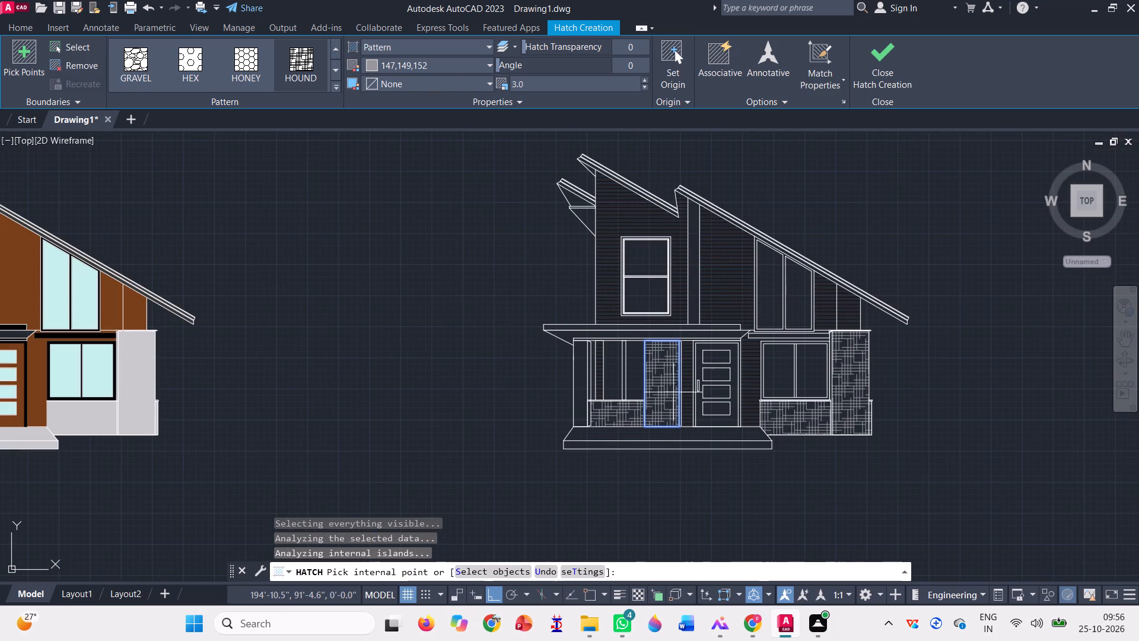
left_click(905, 67)
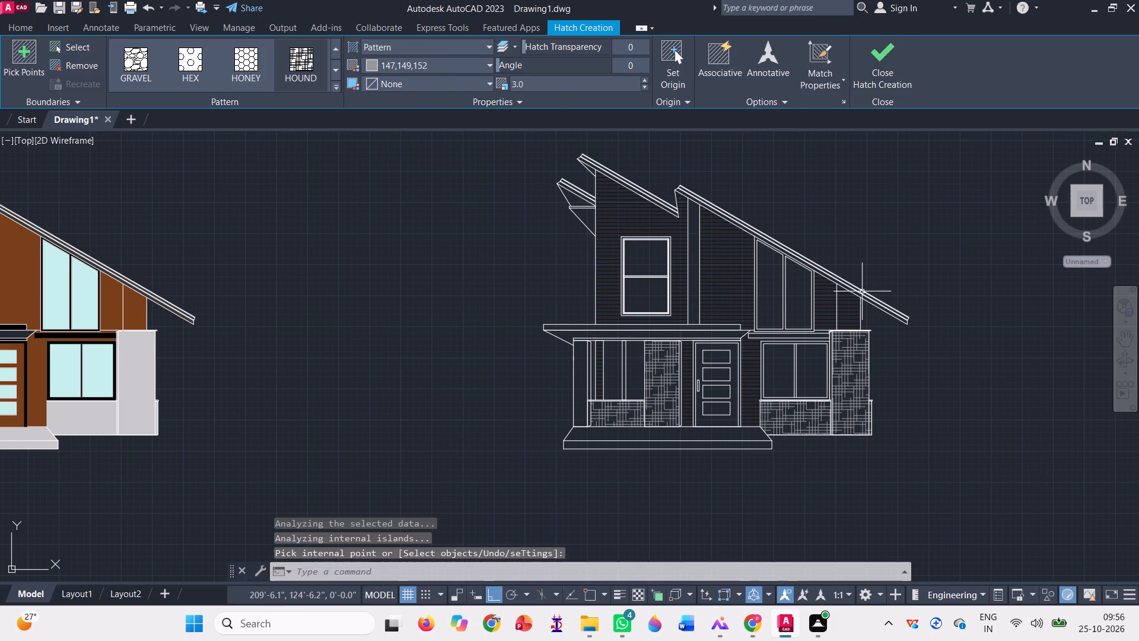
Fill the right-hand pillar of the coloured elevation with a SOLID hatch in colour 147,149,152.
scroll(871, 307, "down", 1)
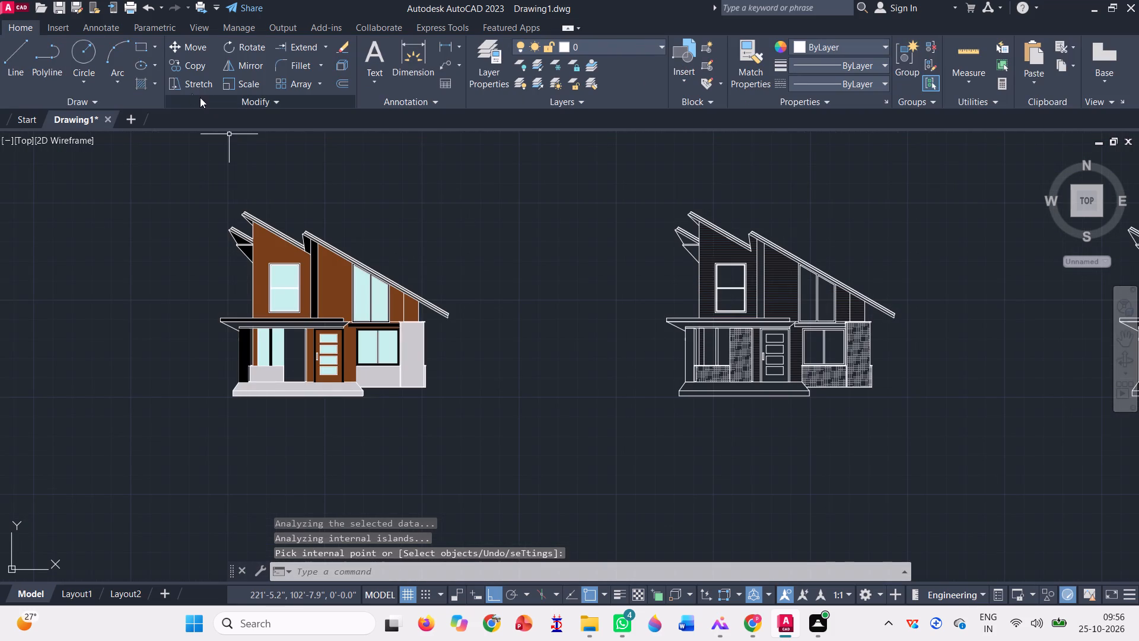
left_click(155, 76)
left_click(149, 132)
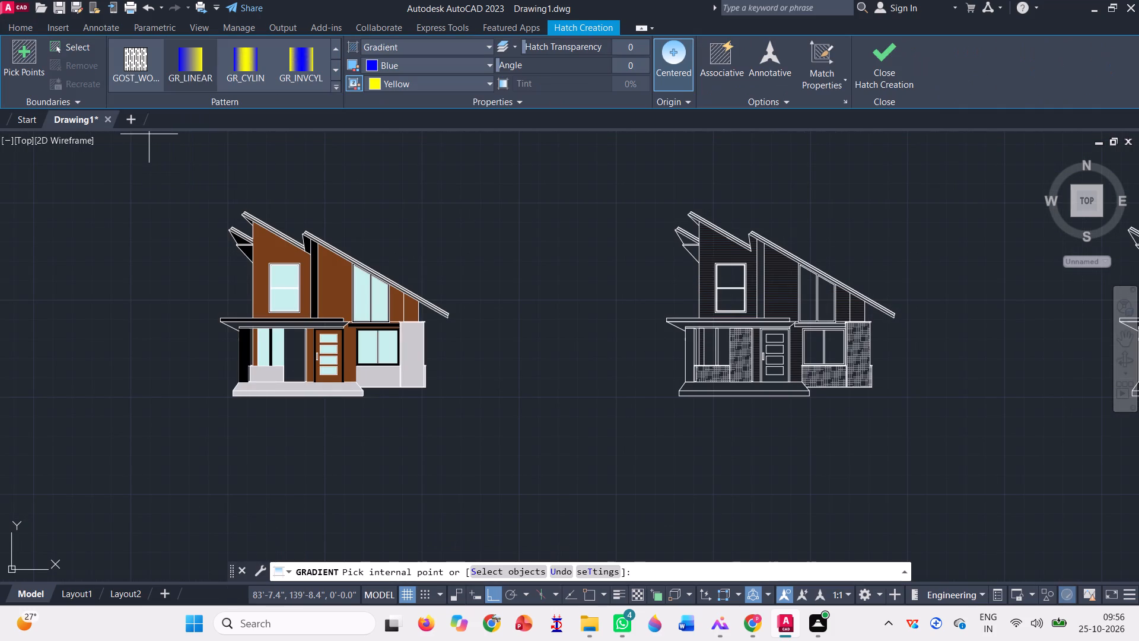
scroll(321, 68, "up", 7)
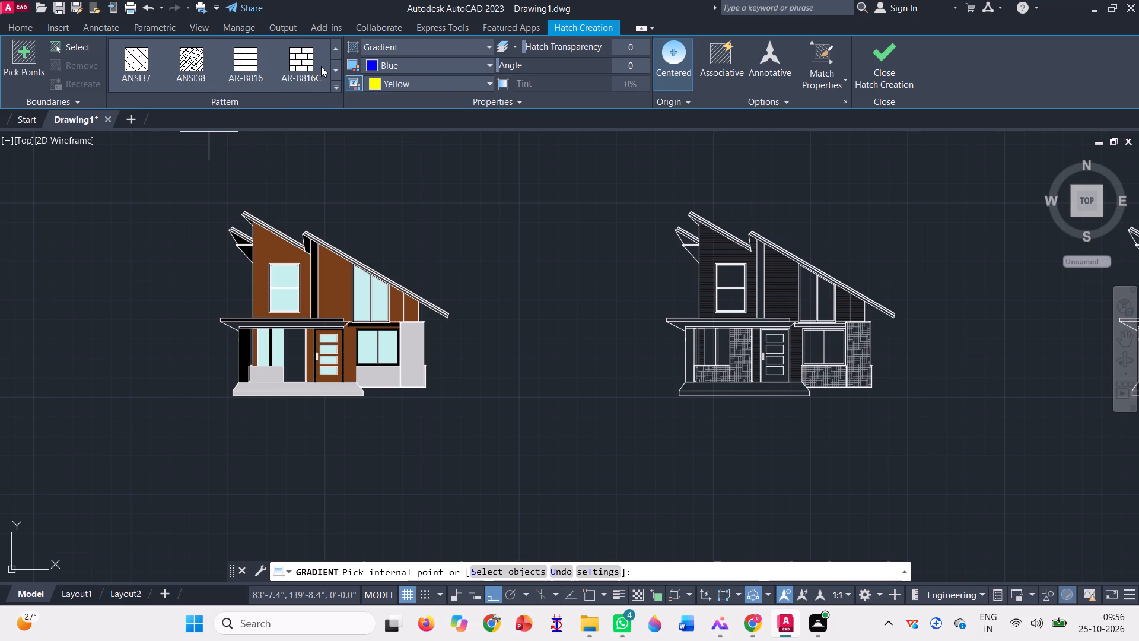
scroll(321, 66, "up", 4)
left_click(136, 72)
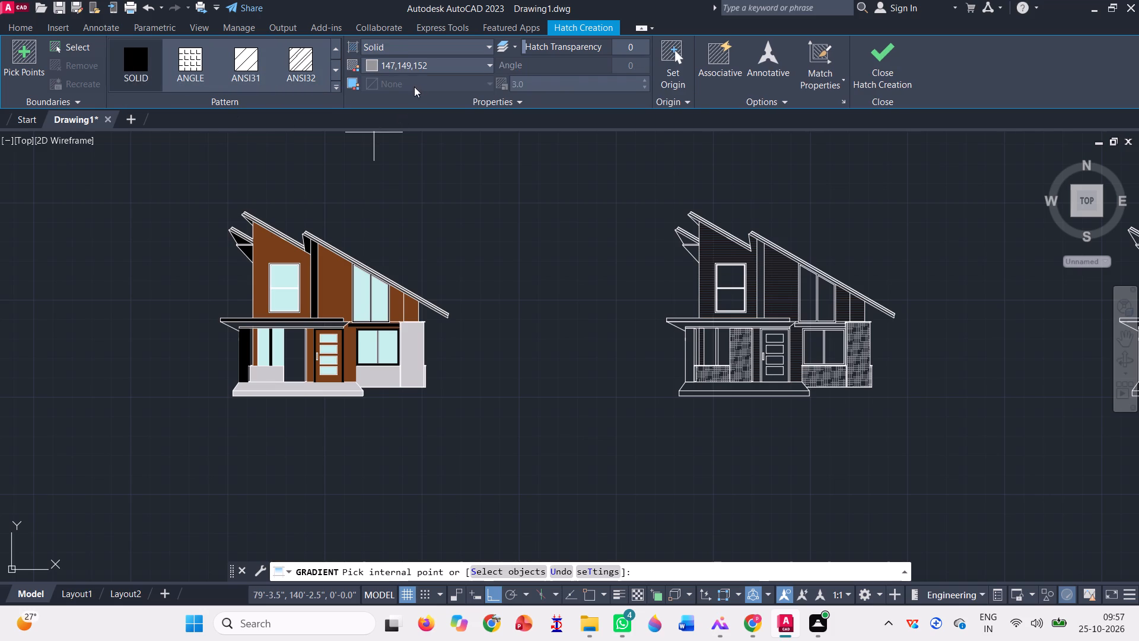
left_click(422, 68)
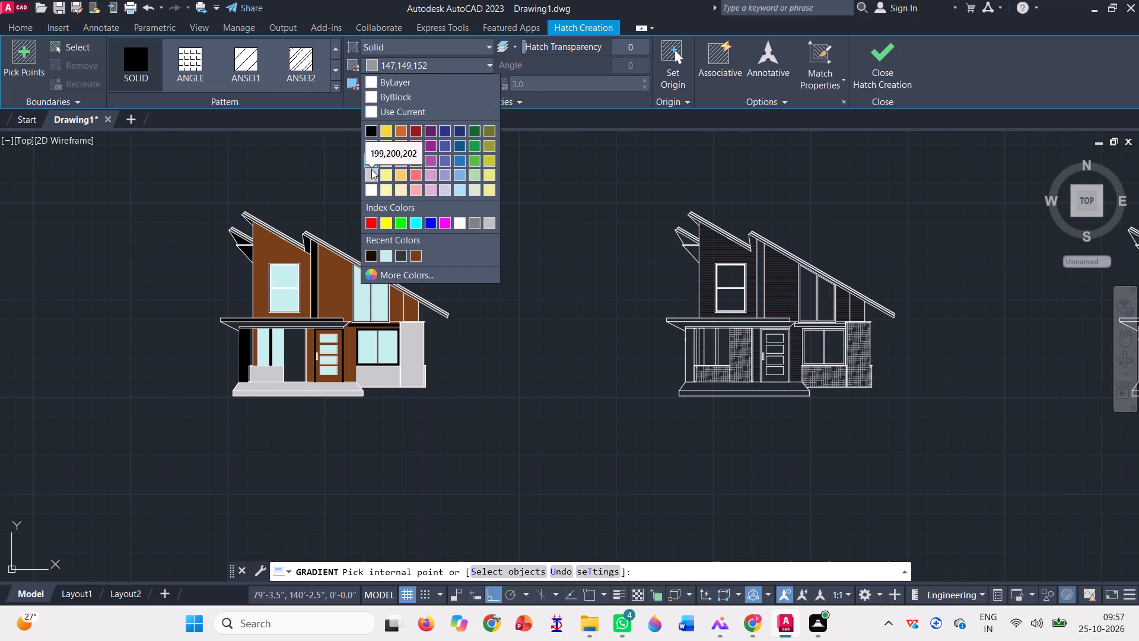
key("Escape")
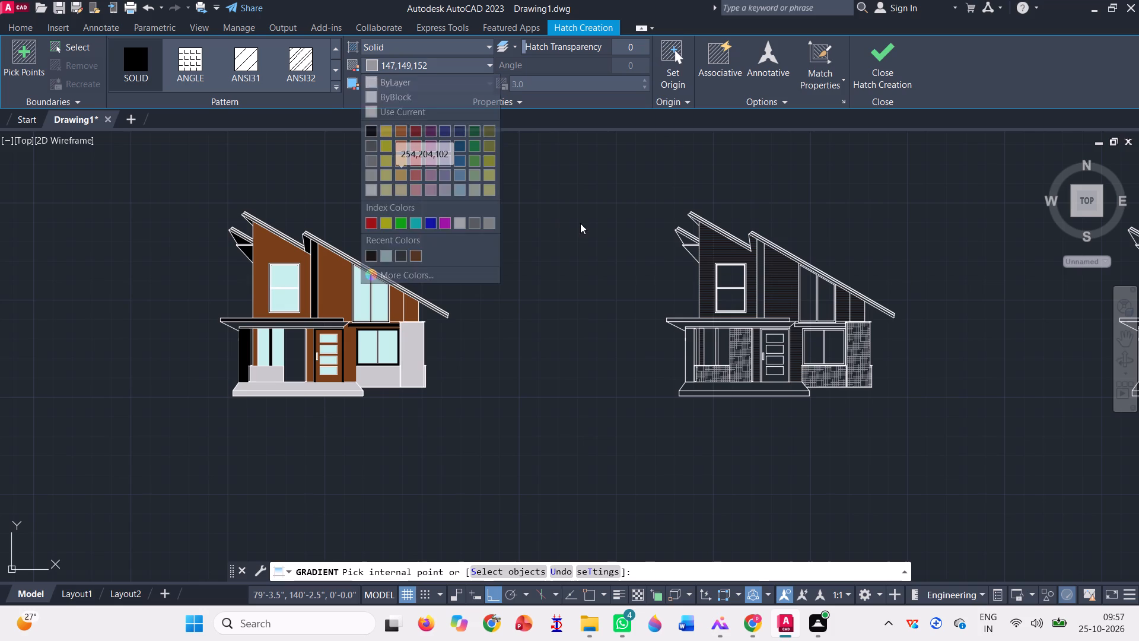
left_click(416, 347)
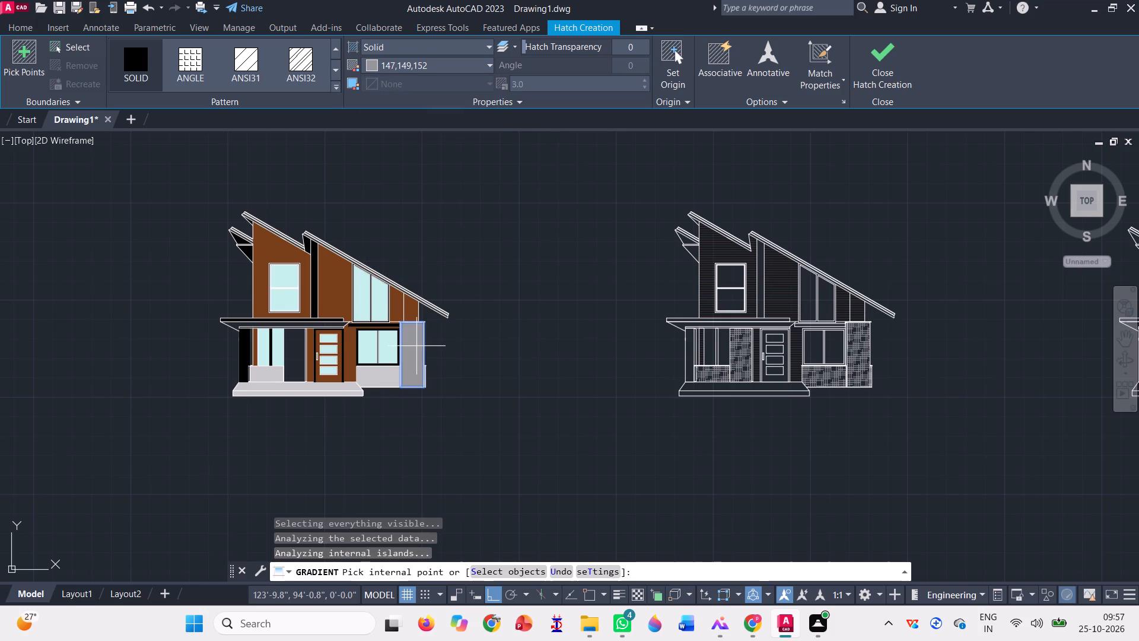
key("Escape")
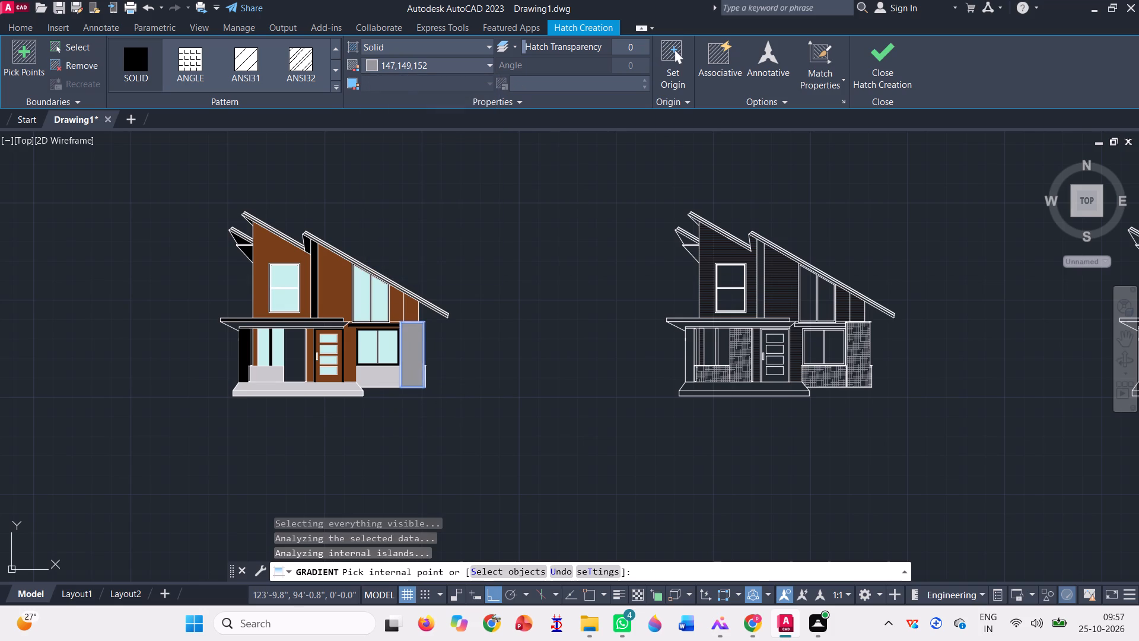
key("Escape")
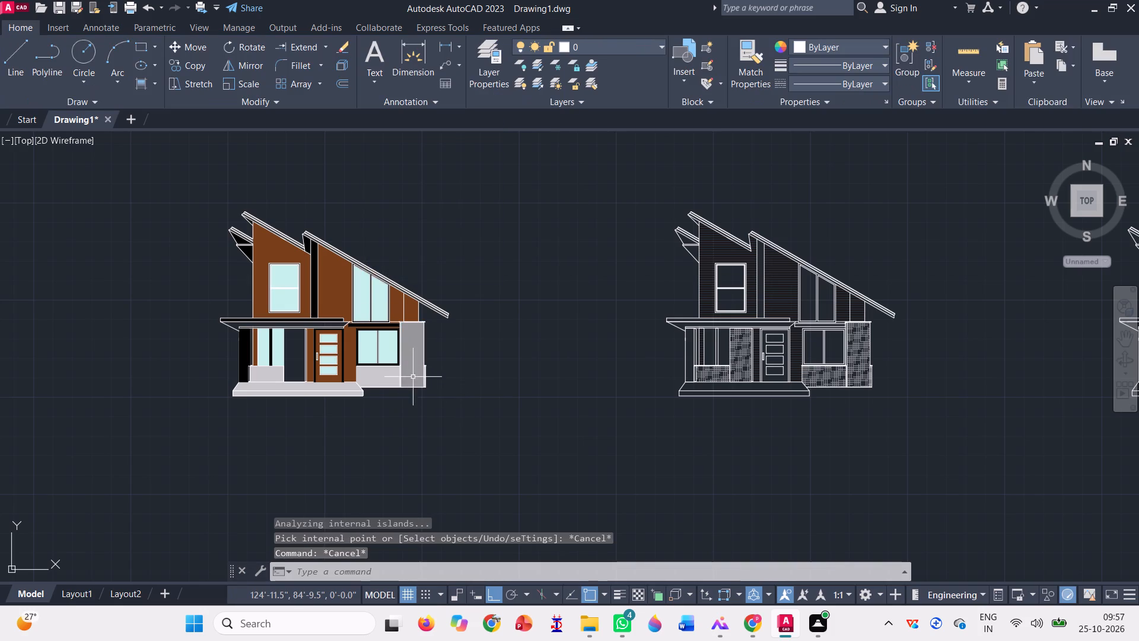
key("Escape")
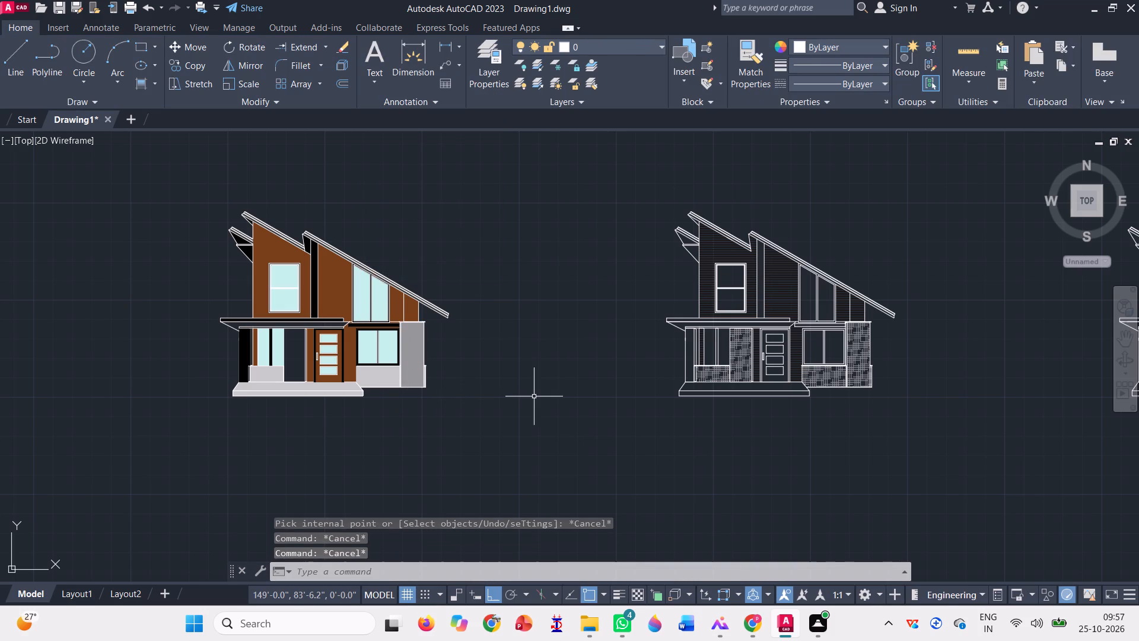
Delete the pillar's darker grey solid fill and the light grey solid fill of the low walls and porch steps on the coloured elevation.
scroll(443, 395, "up", 3)
left_click(313, 276)
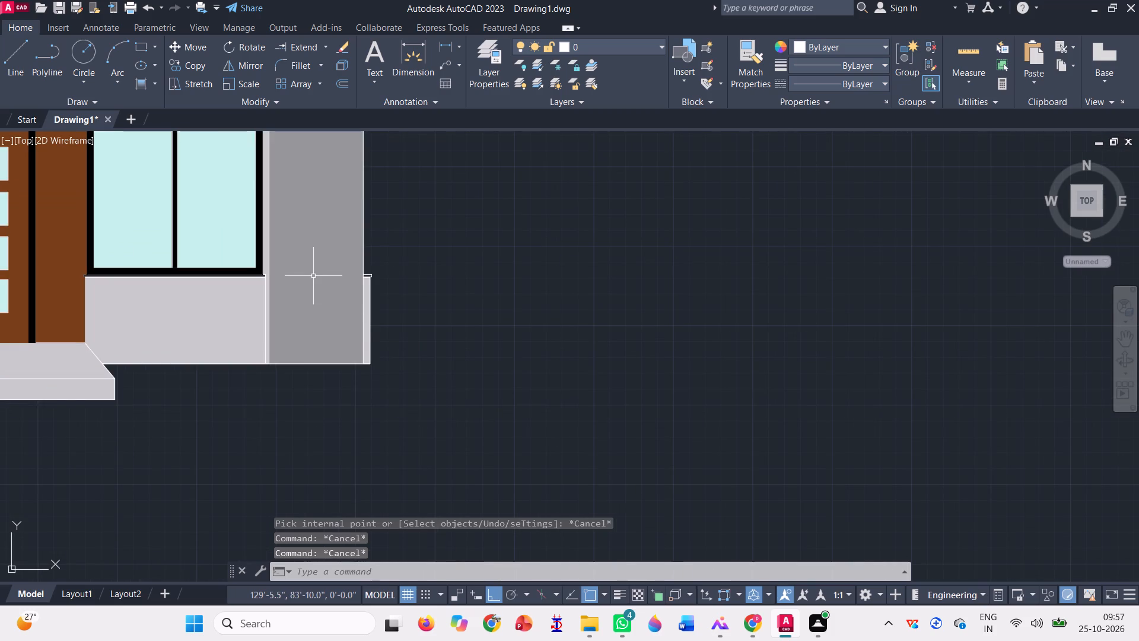
scroll(536, 360, "down", 1)
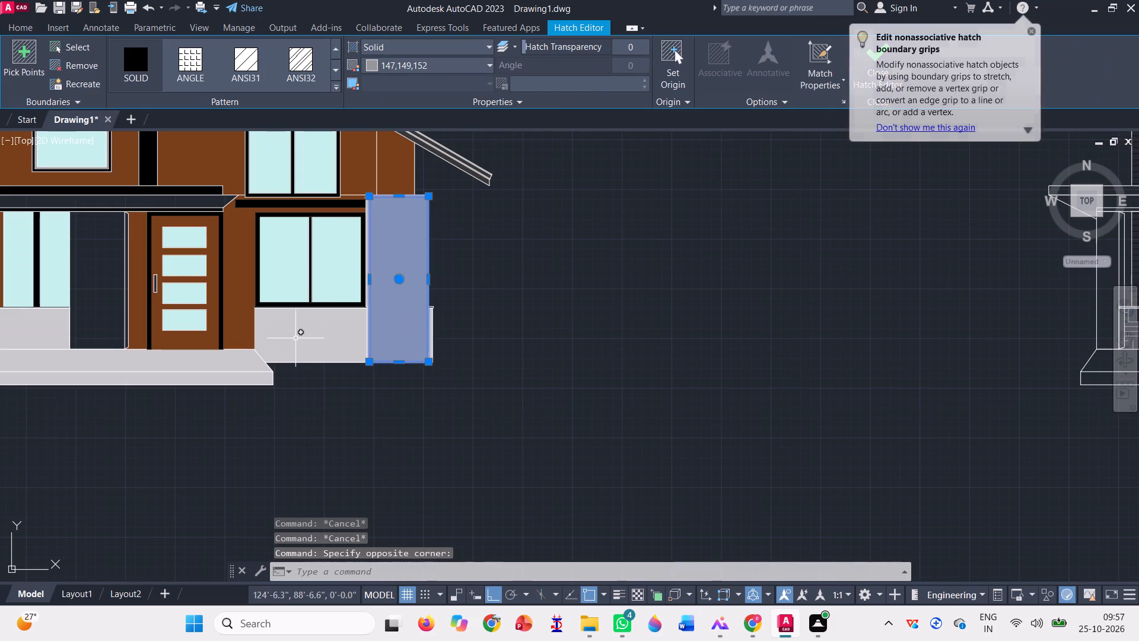
left_click(295, 337)
scroll(518, 401, "down", 2)
scroll(431, 414, "up", 1)
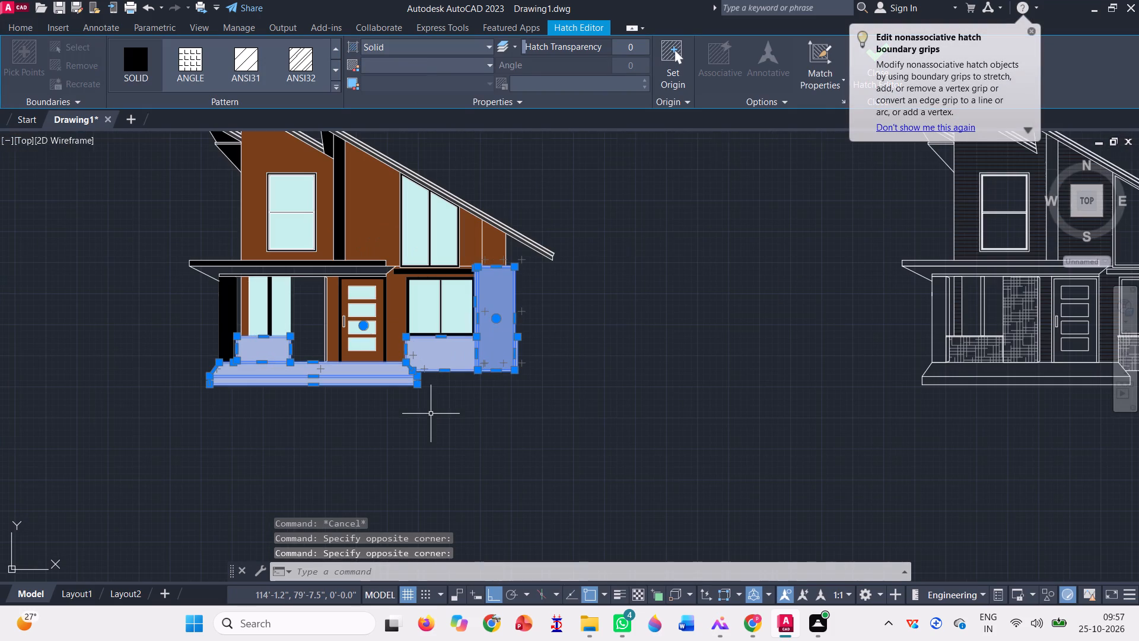
key("Delete")
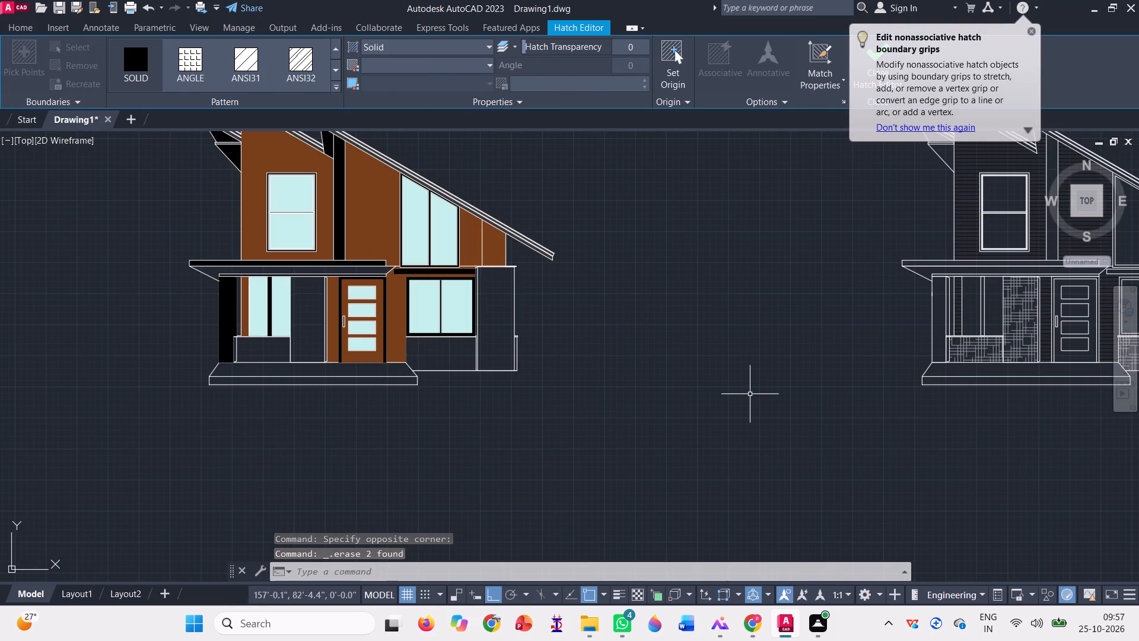
Apply a SOLID hatch in colour 199,200,202 to the coloured elevation's tall porch panel and the low porch wall with its side strip.
left_click(142, 83)
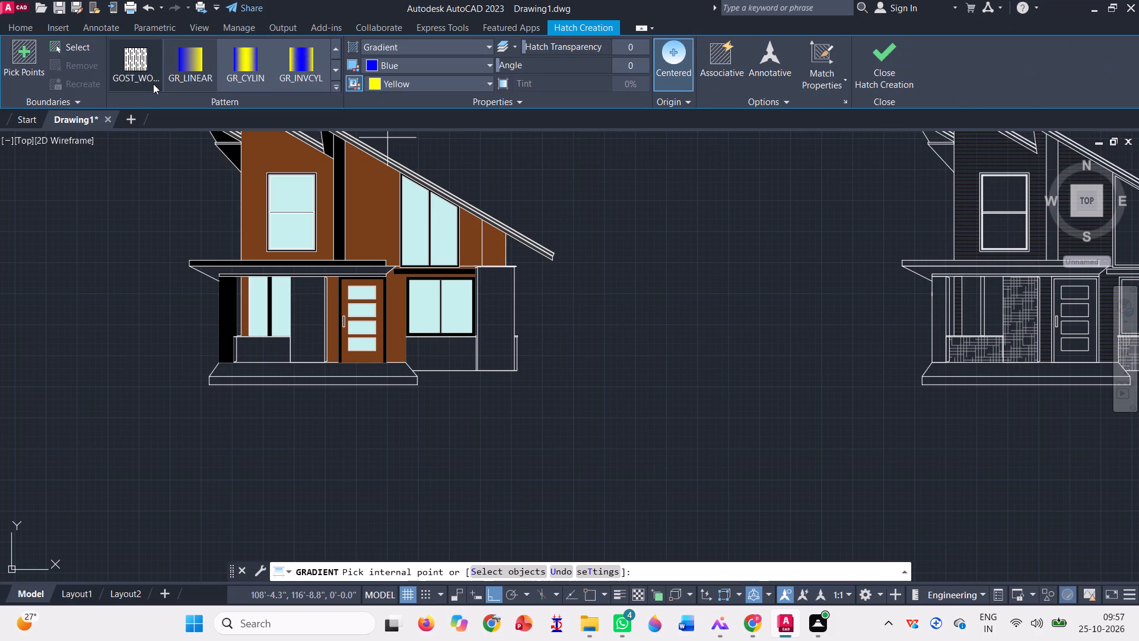
scroll(212, 58, "up", 7)
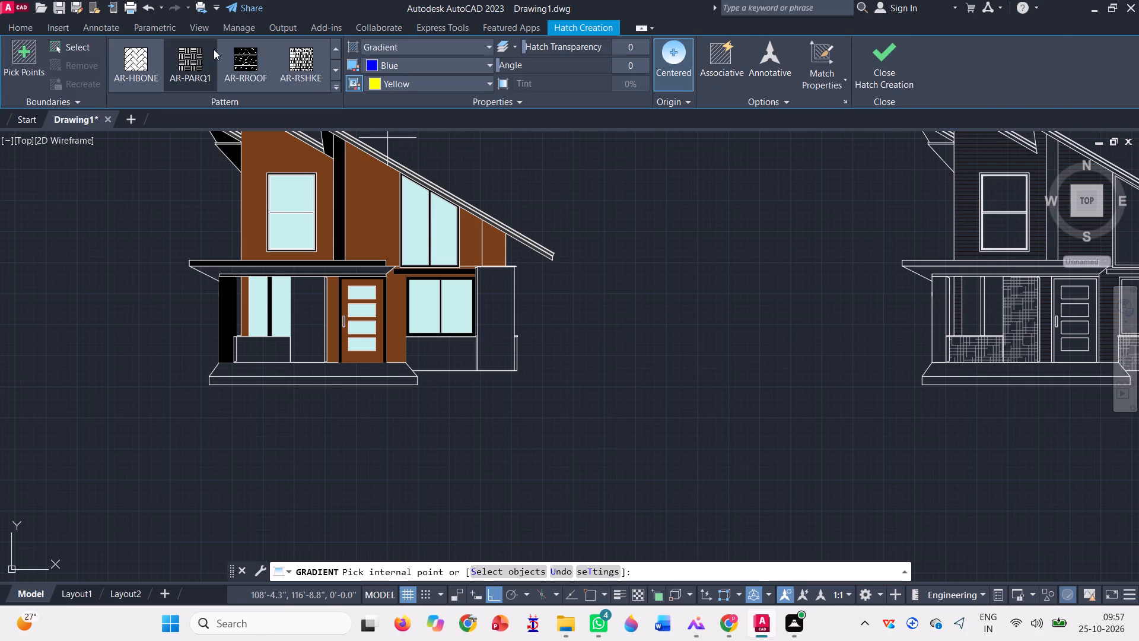
scroll(214, 49, "up", 10)
left_click(133, 68)
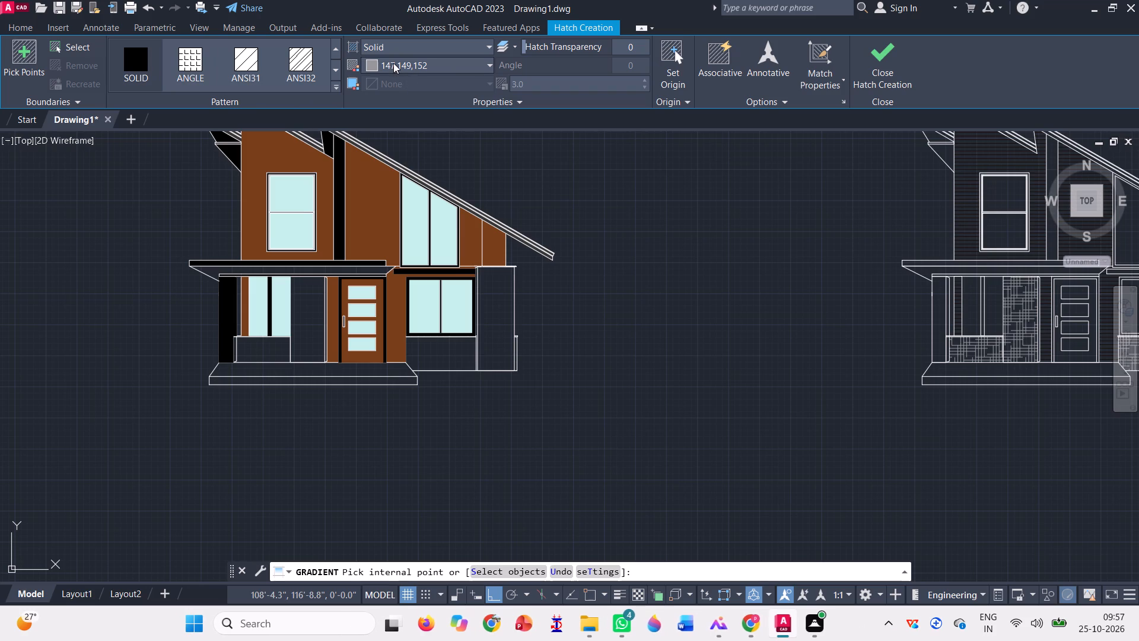
left_click(393, 63)
left_click(368, 169)
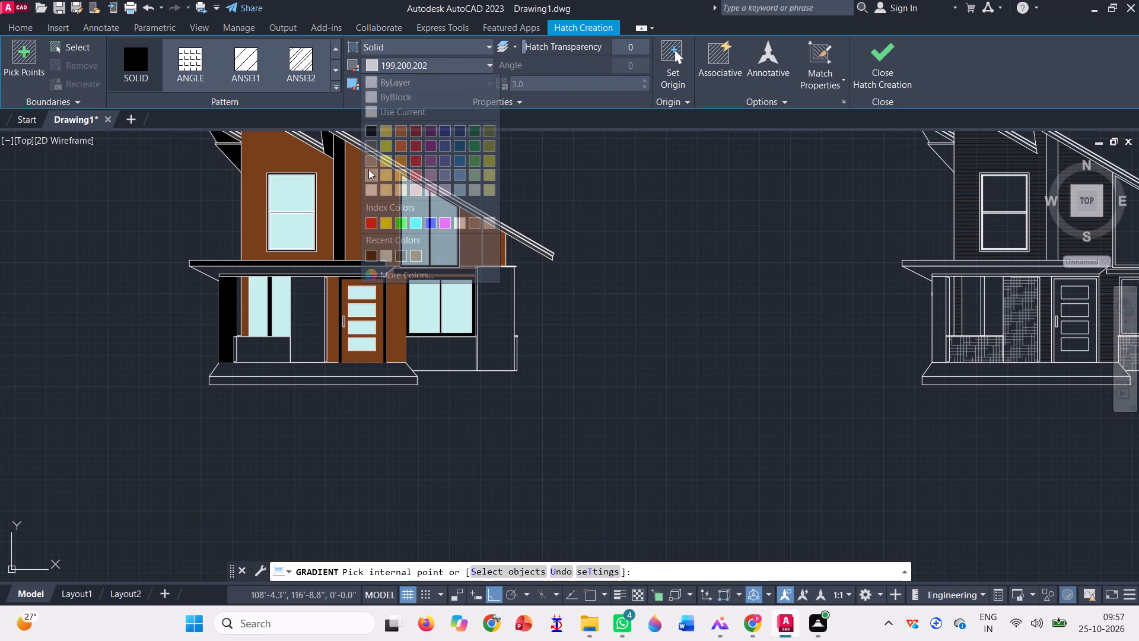
scroll(317, 354, "up", 2)
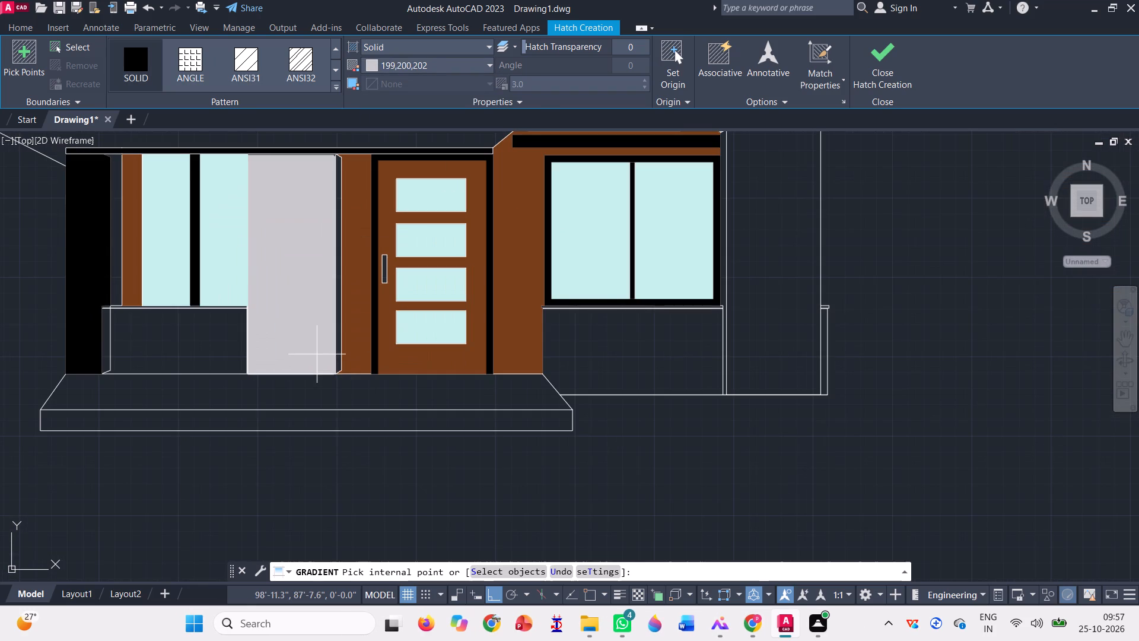
left_click(303, 307)
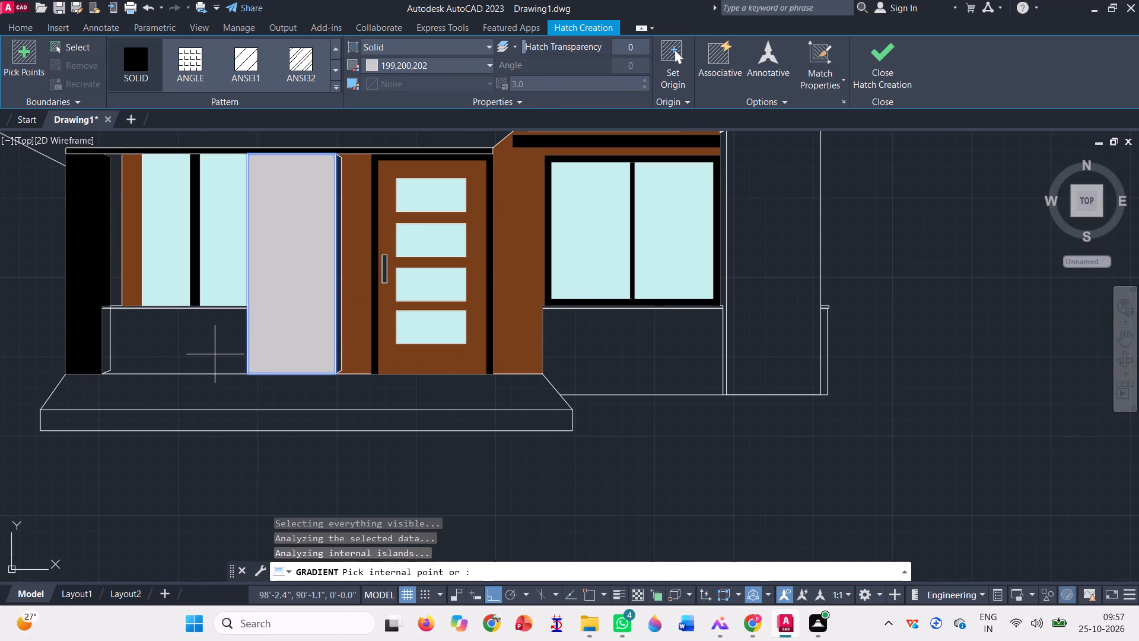
left_click(170, 350)
scroll(91, 310, "up", 1)
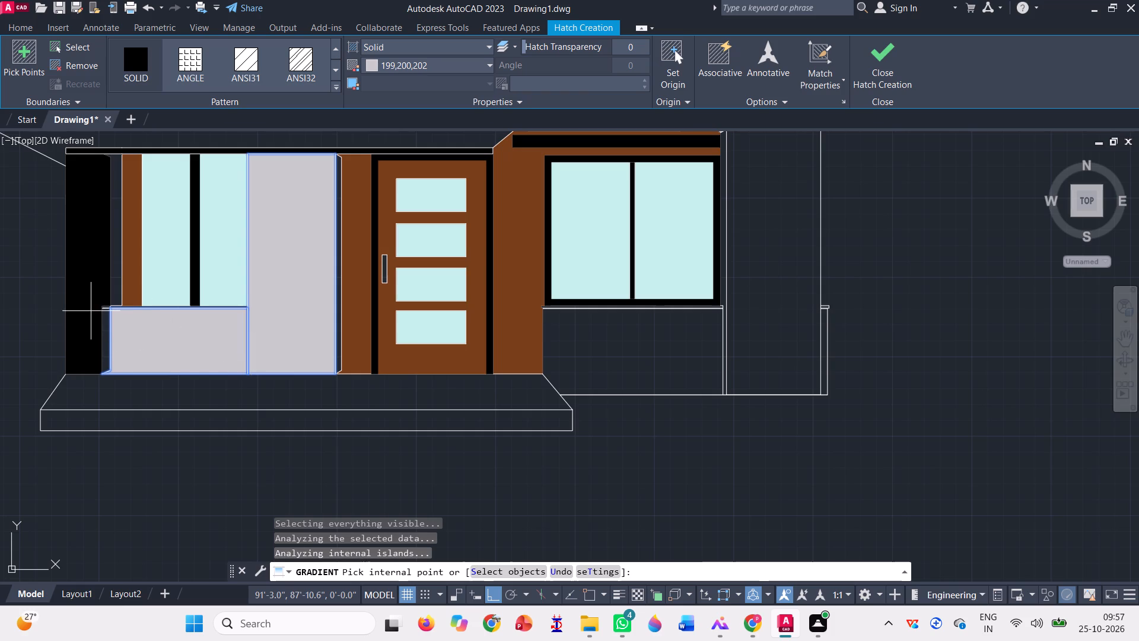
scroll(91, 309, "up", 2)
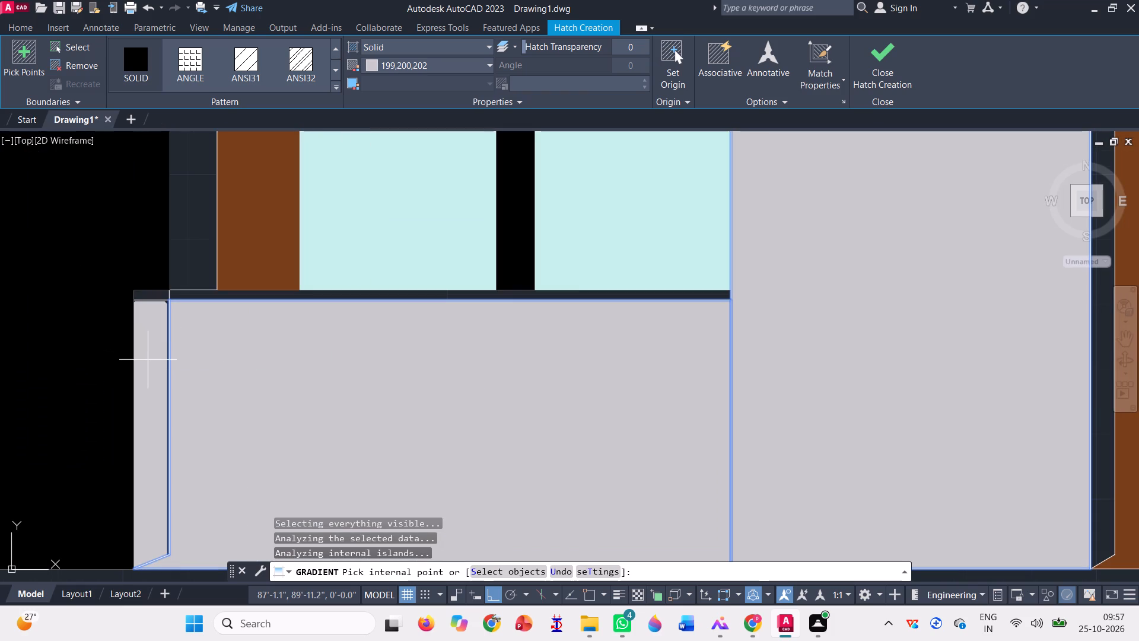
left_click(149, 359)
Add both bands of the porch steps on the coloured elevation to the same 199,200,202 solid fill.
scroll(157, 256, "down", 2)
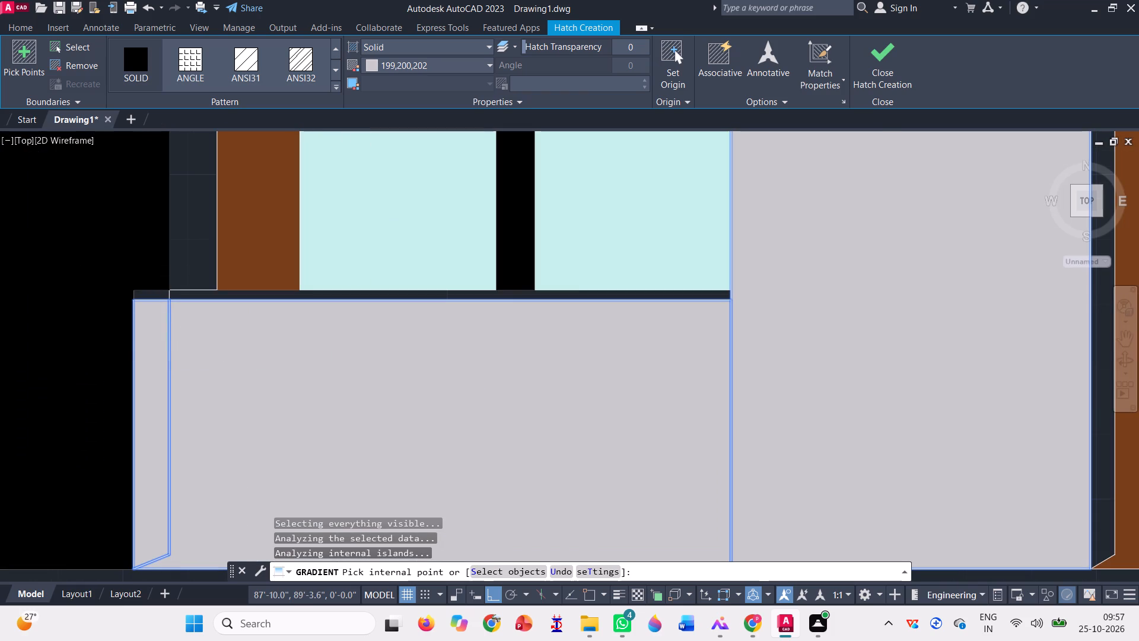
scroll(157, 256, "down", 3)
left_click(175, 317)
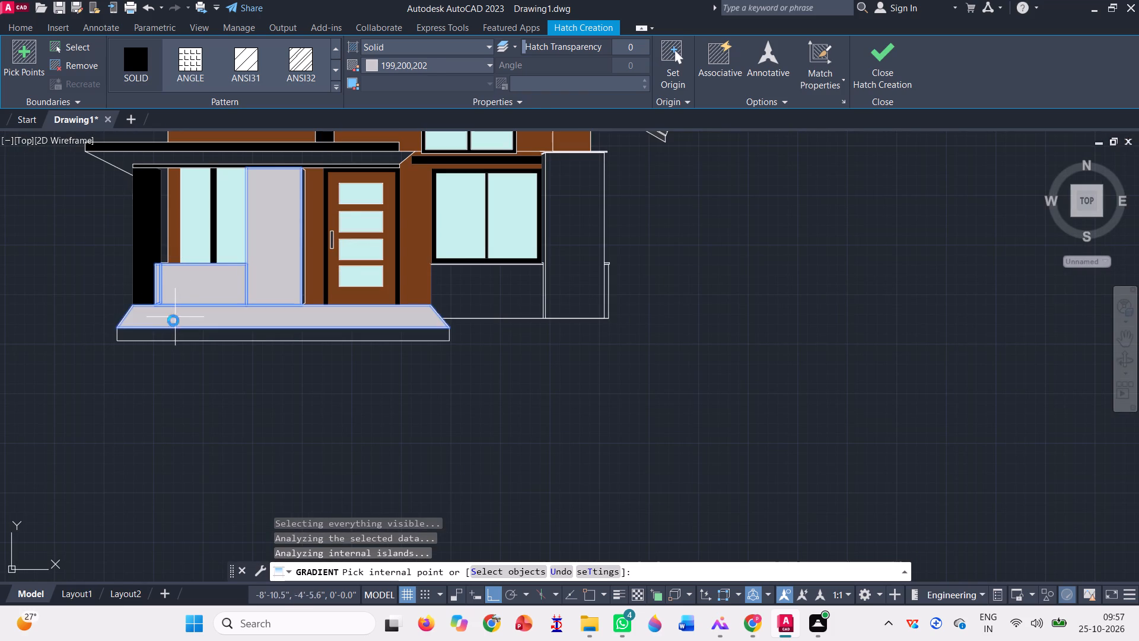
scroll(179, 333, "up", 3)
left_click(177, 328)
Extend the 199,200,202 solid fill to the right-hand pillar, the low wall beside it and their narrow edge strips, and finish the hatch.
scroll(190, 345, "down", 2)
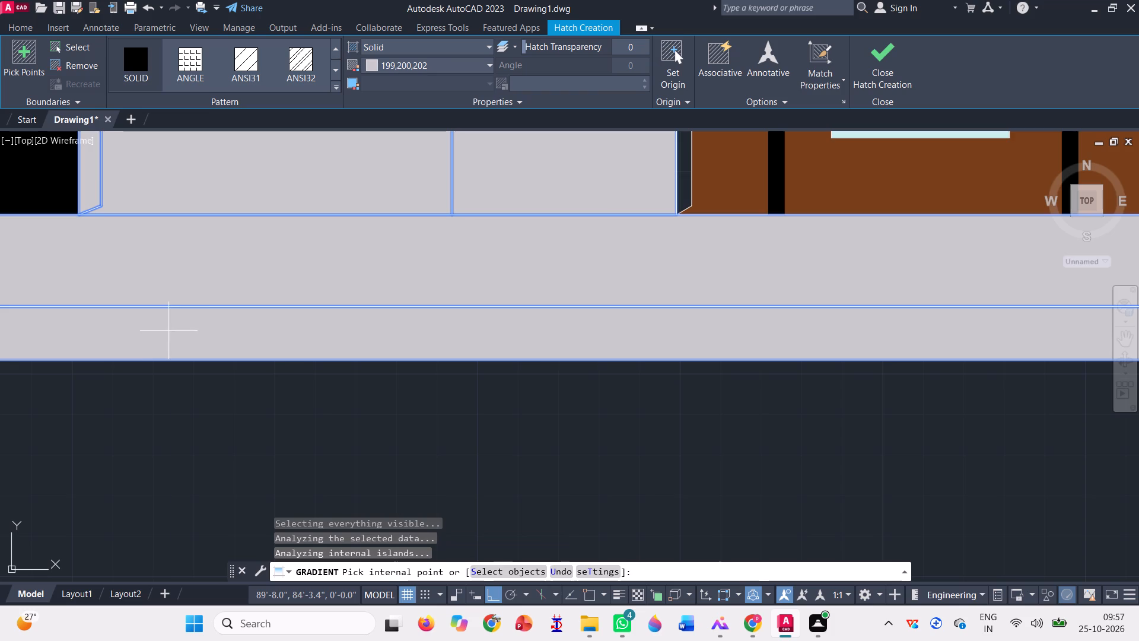
scroll(190, 344, "down", 3)
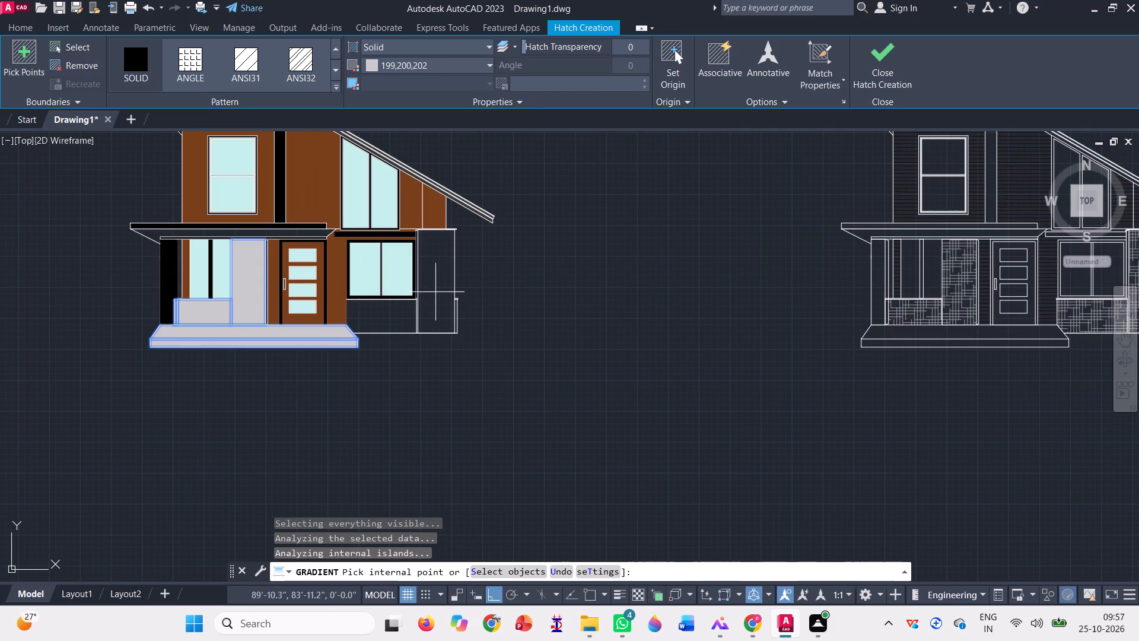
left_click(435, 289)
scroll(392, 325, "up", 3)
left_click(378, 291)
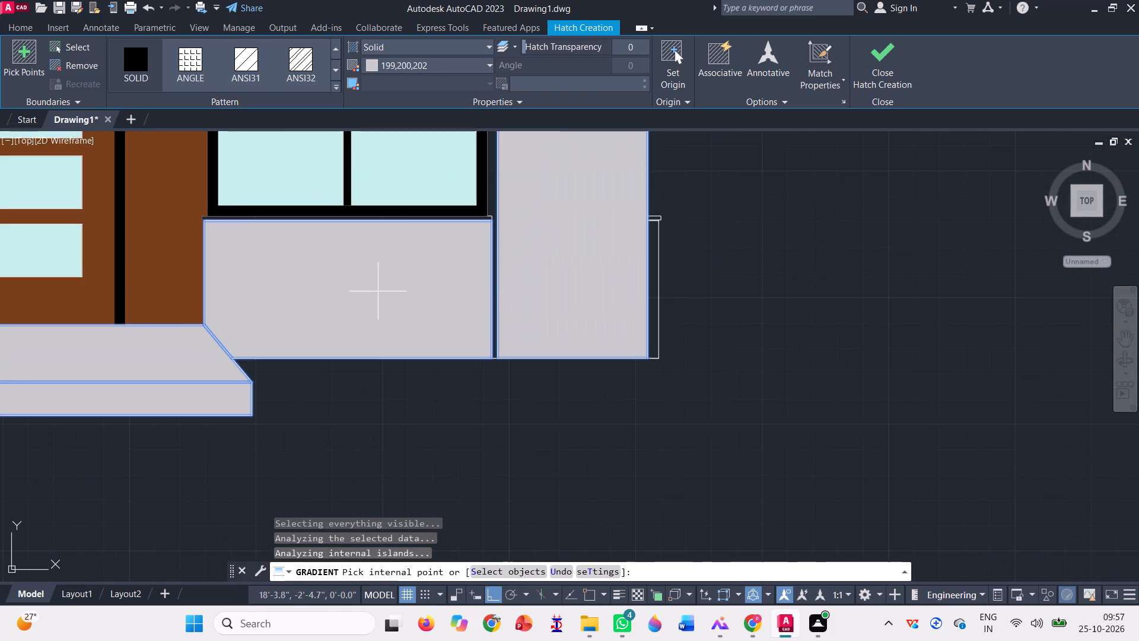
left_click(653, 297)
scroll(523, 367, "down", 1)
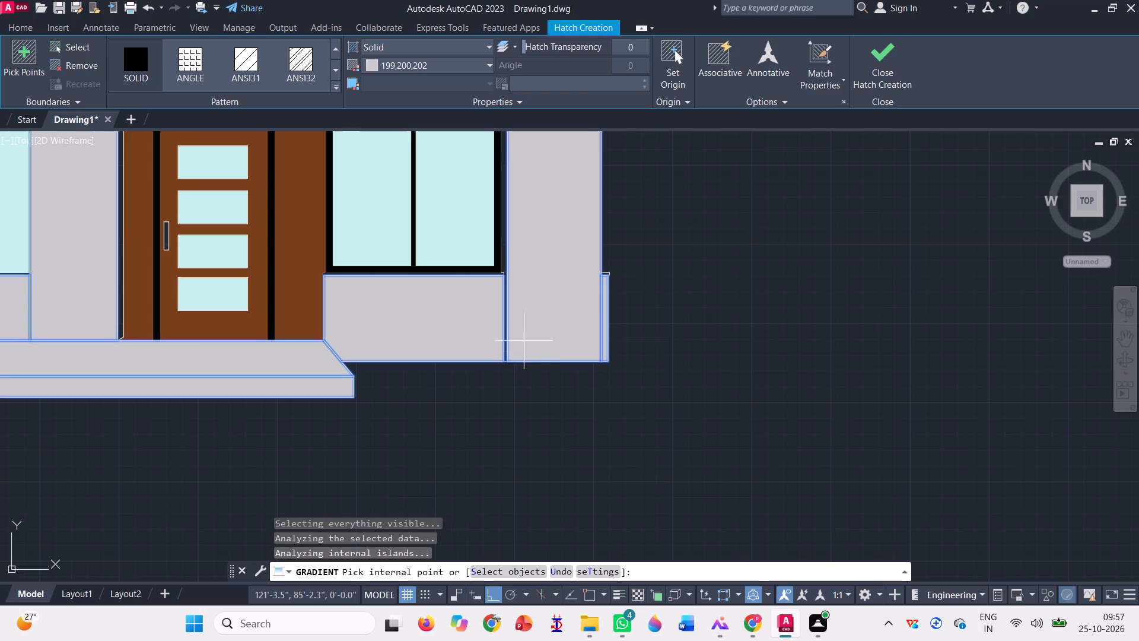
scroll(500, 212, "up", 2)
left_click(510, 237)
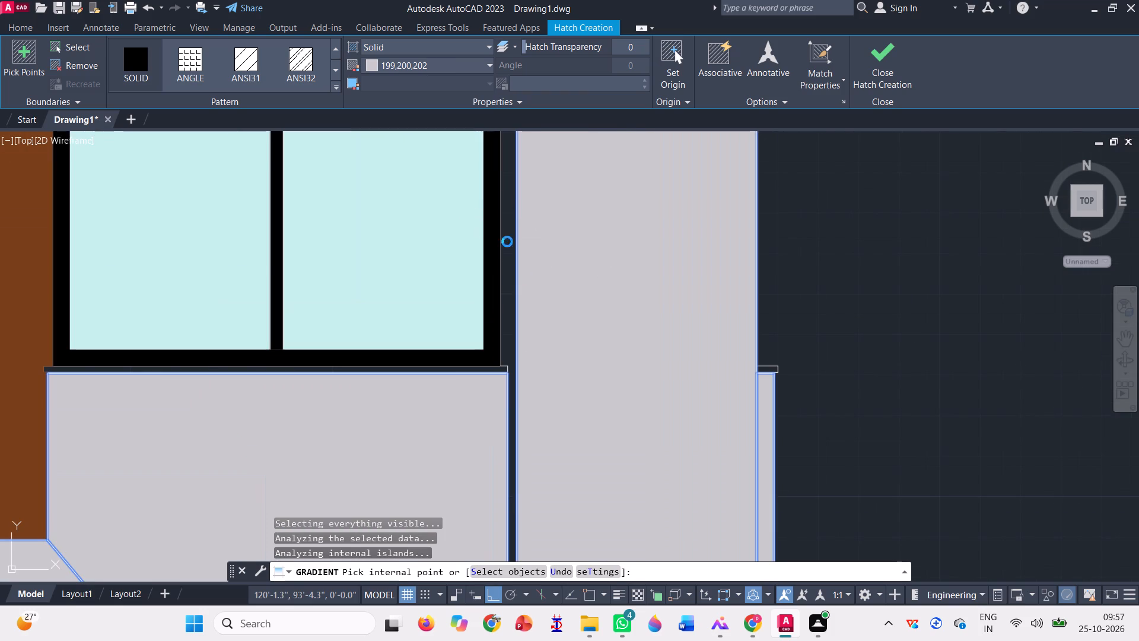
scroll(509, 319, "down", 3)
scroll(461, 351, "down", 3)
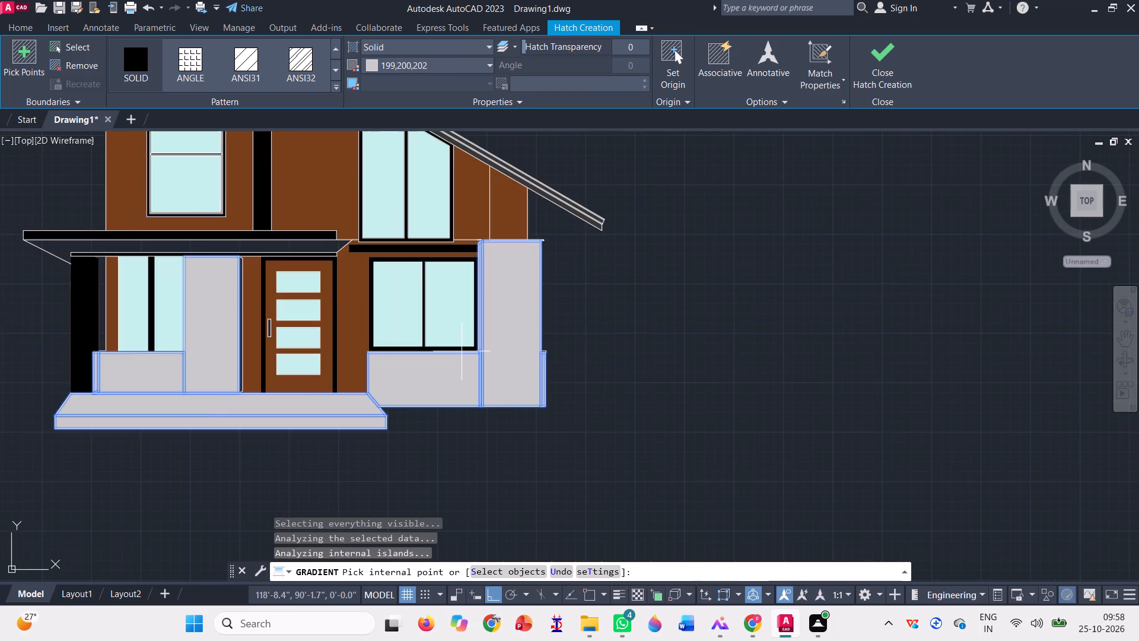
scroll(462, 351, "down", 2)
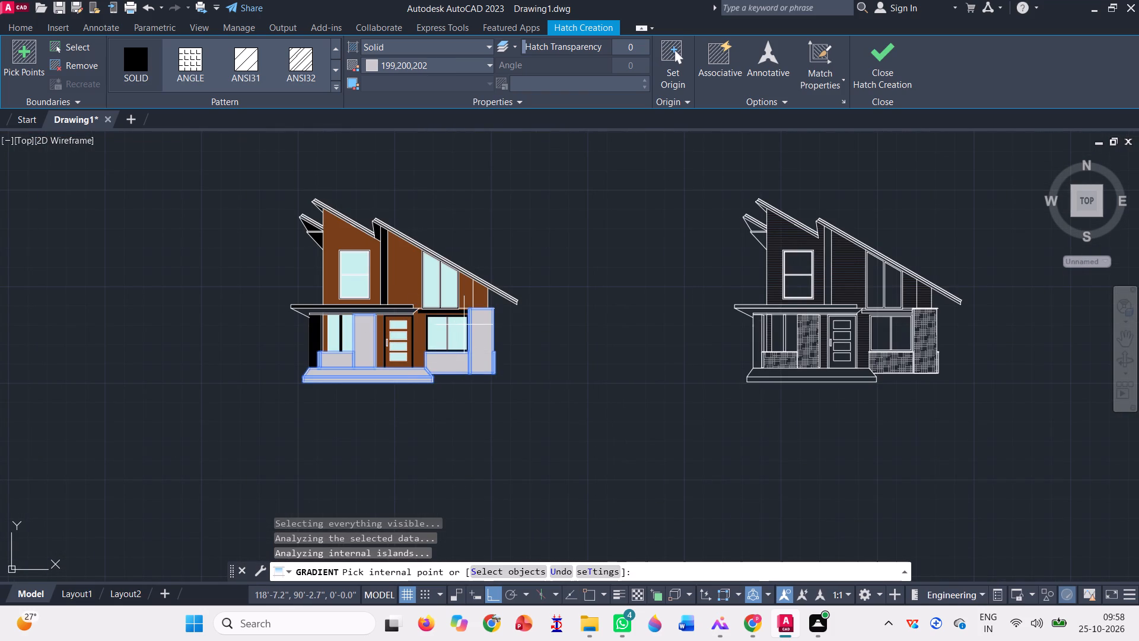
key("space")
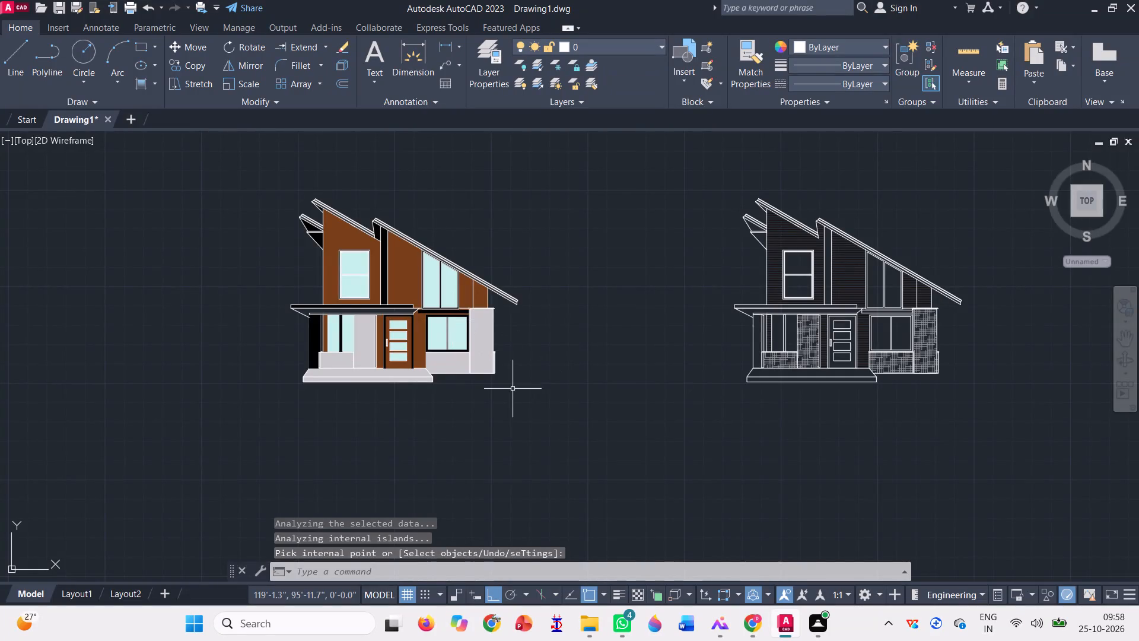
Change the linework colour of the third, unhatched house elevation to black 0,0,0.
scroll(417, 379, "down", 1)
scroll(516, 405, "down", 1)
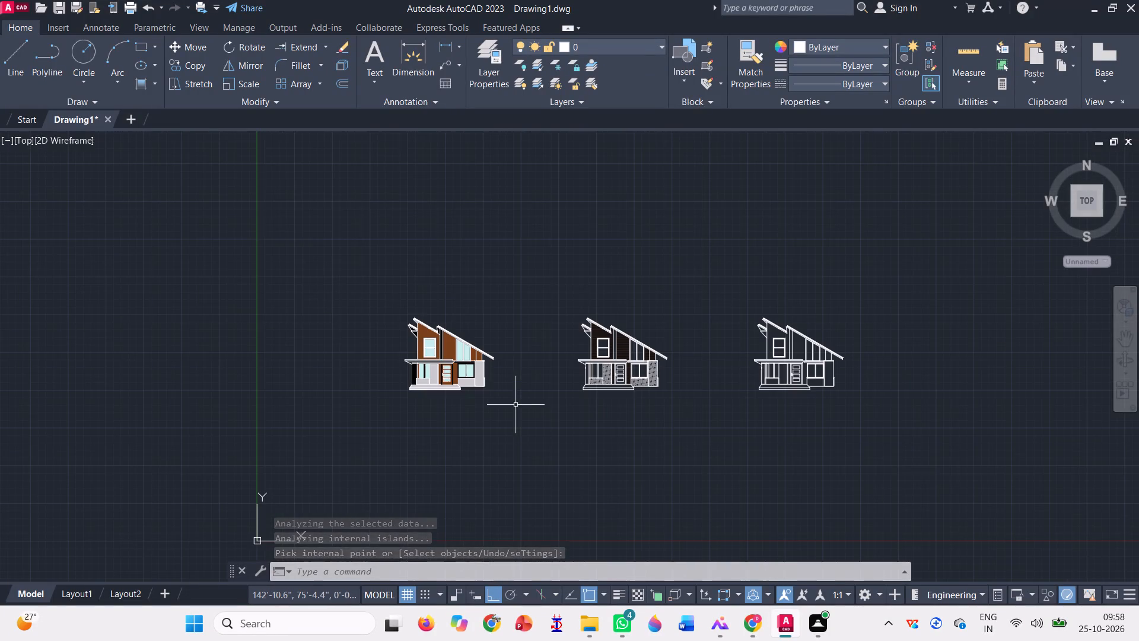
left_click(925, 459)
left_click(682, 258)
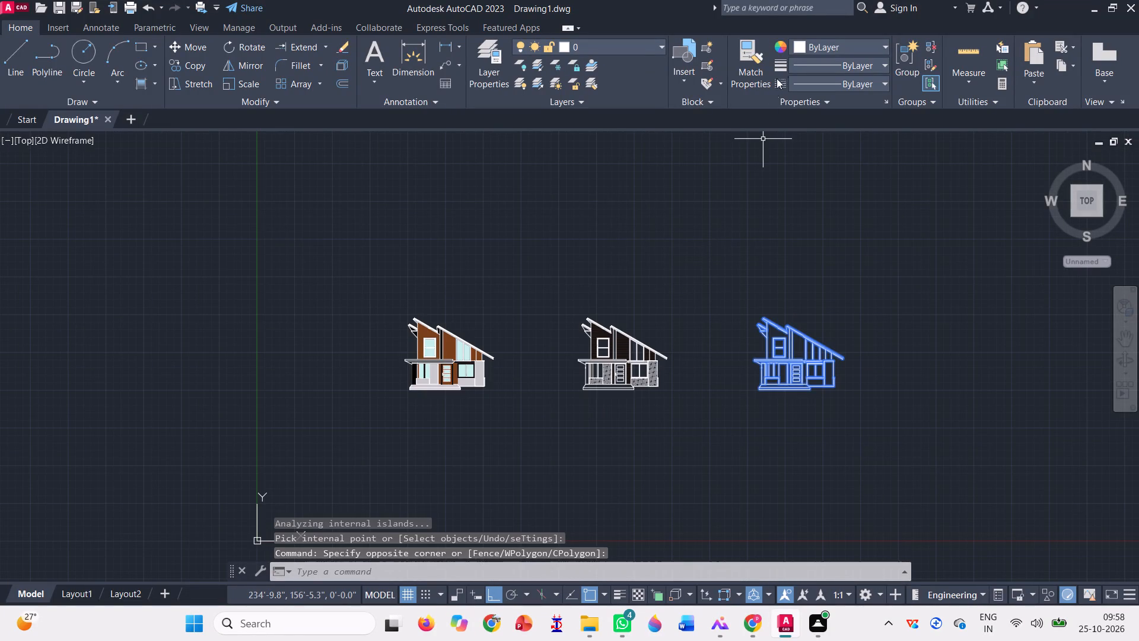
left_click(840, 52)
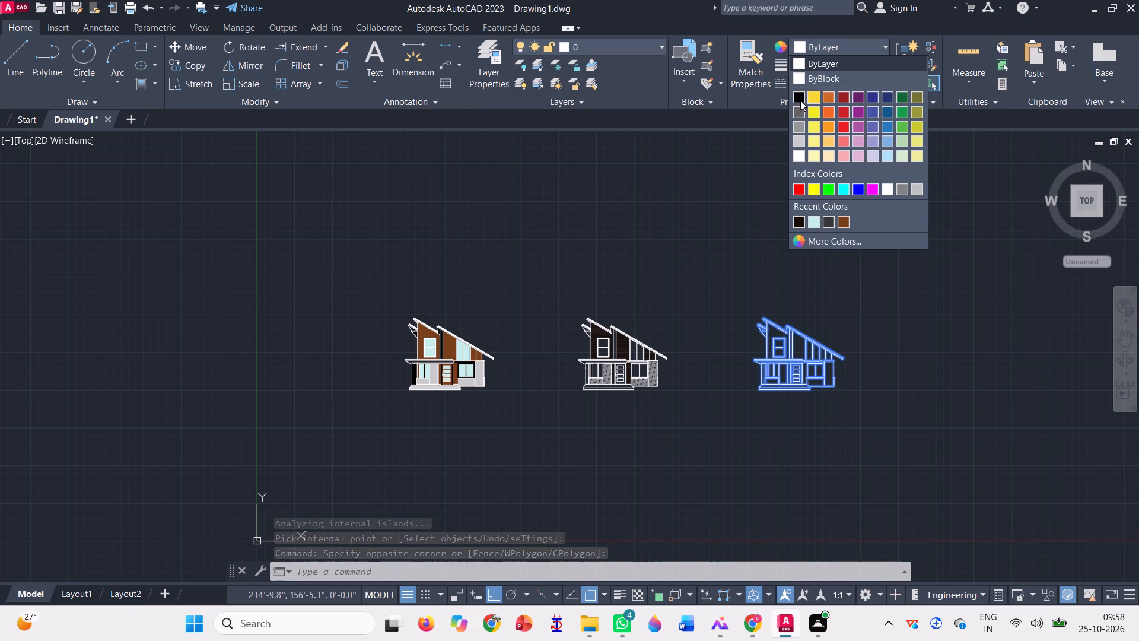
left_click(797, 97)
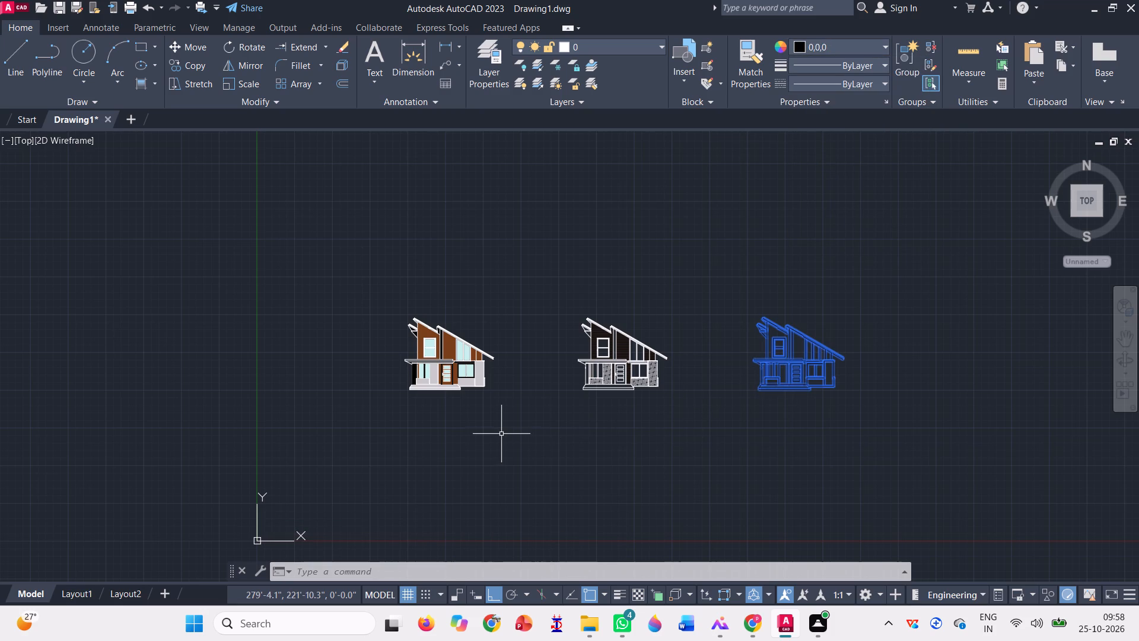
key("Escape")
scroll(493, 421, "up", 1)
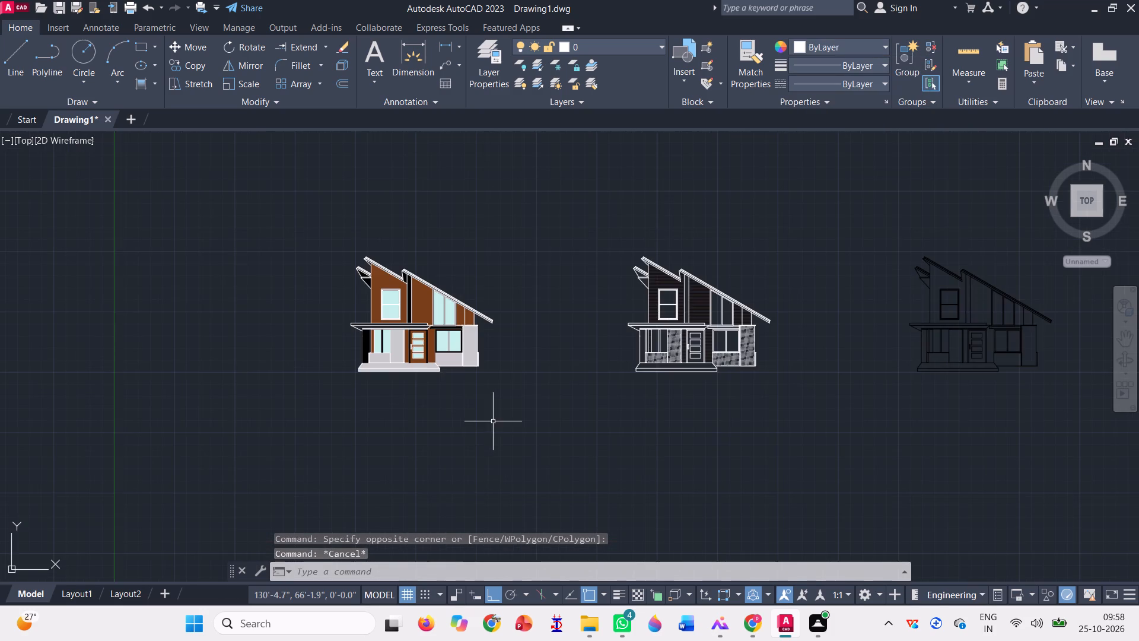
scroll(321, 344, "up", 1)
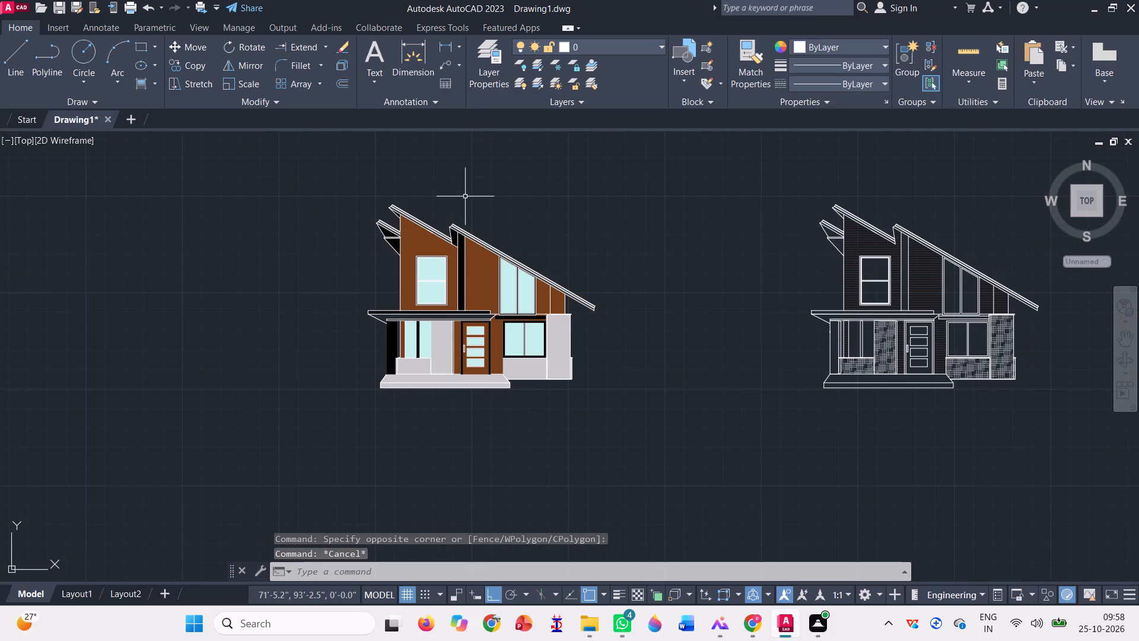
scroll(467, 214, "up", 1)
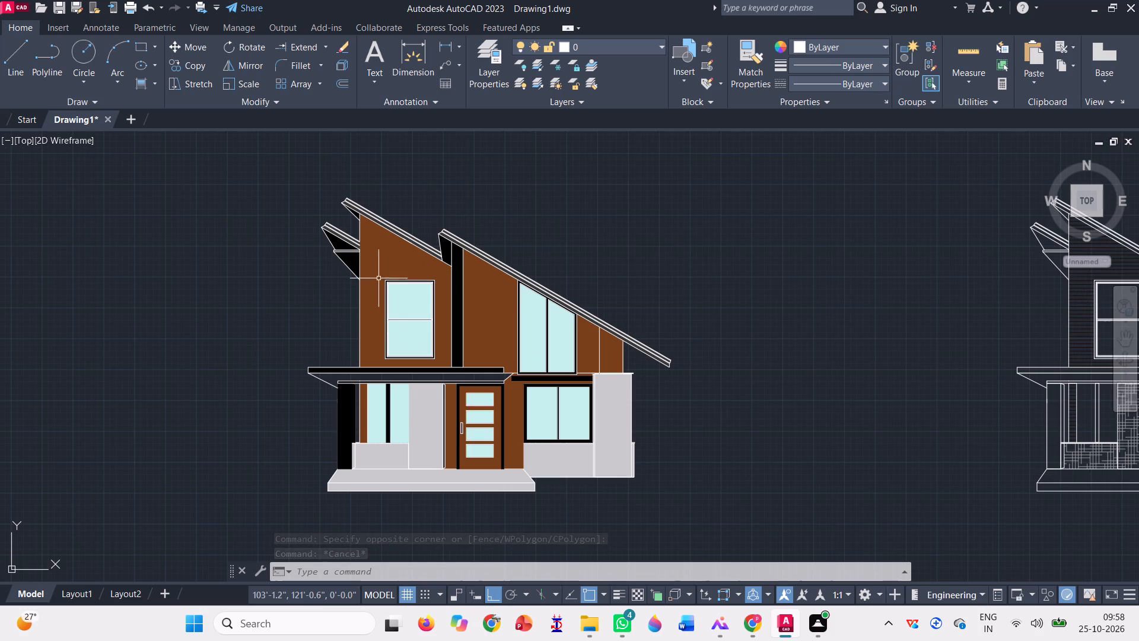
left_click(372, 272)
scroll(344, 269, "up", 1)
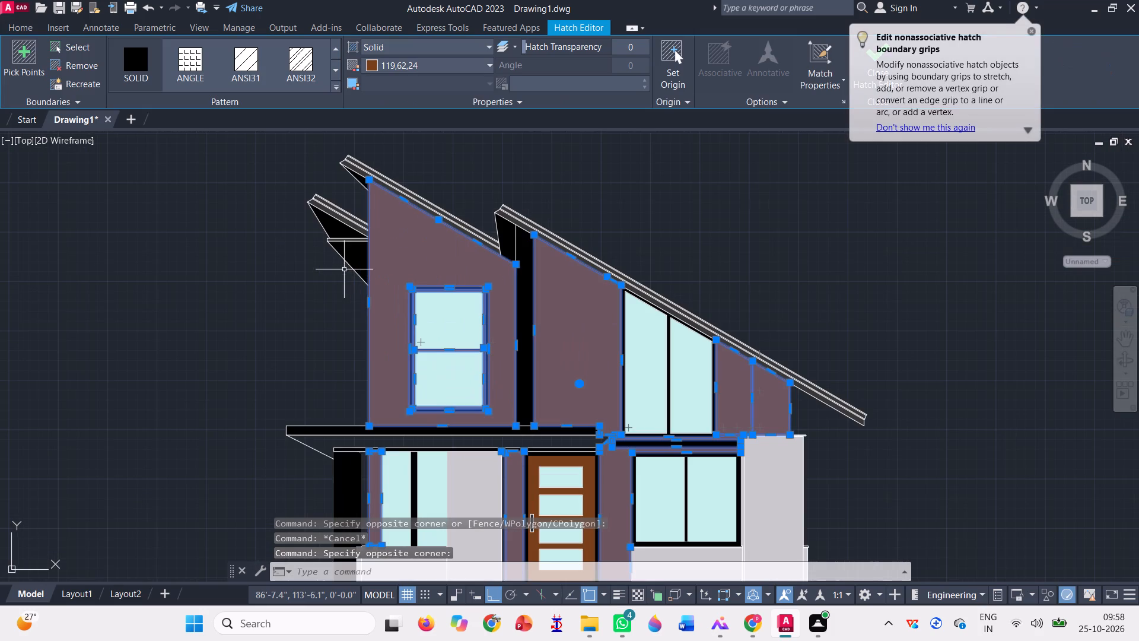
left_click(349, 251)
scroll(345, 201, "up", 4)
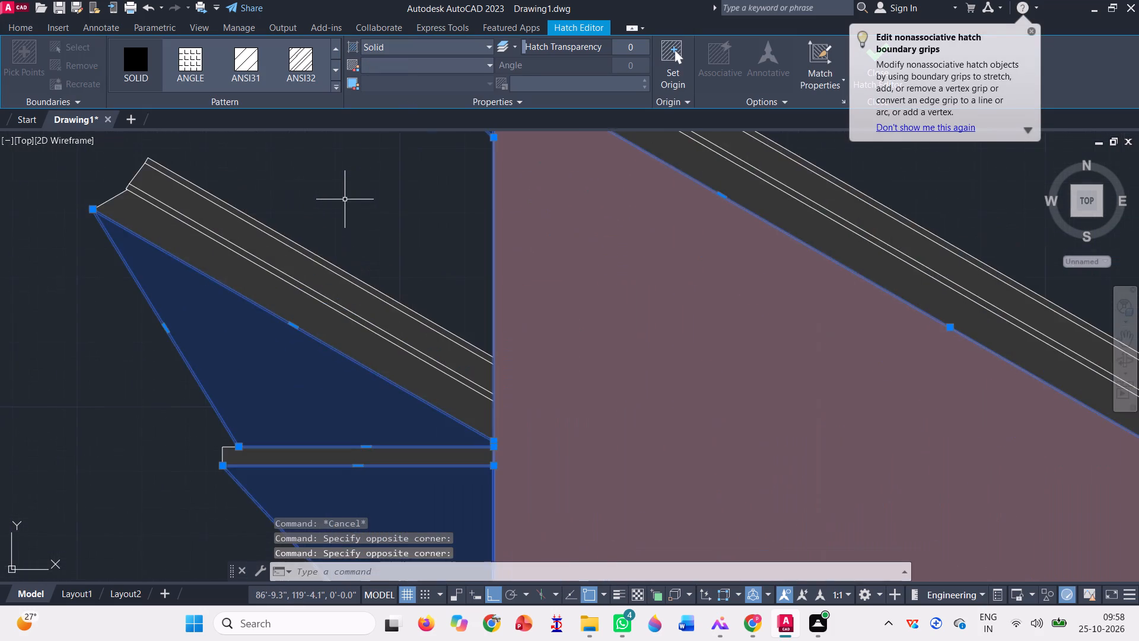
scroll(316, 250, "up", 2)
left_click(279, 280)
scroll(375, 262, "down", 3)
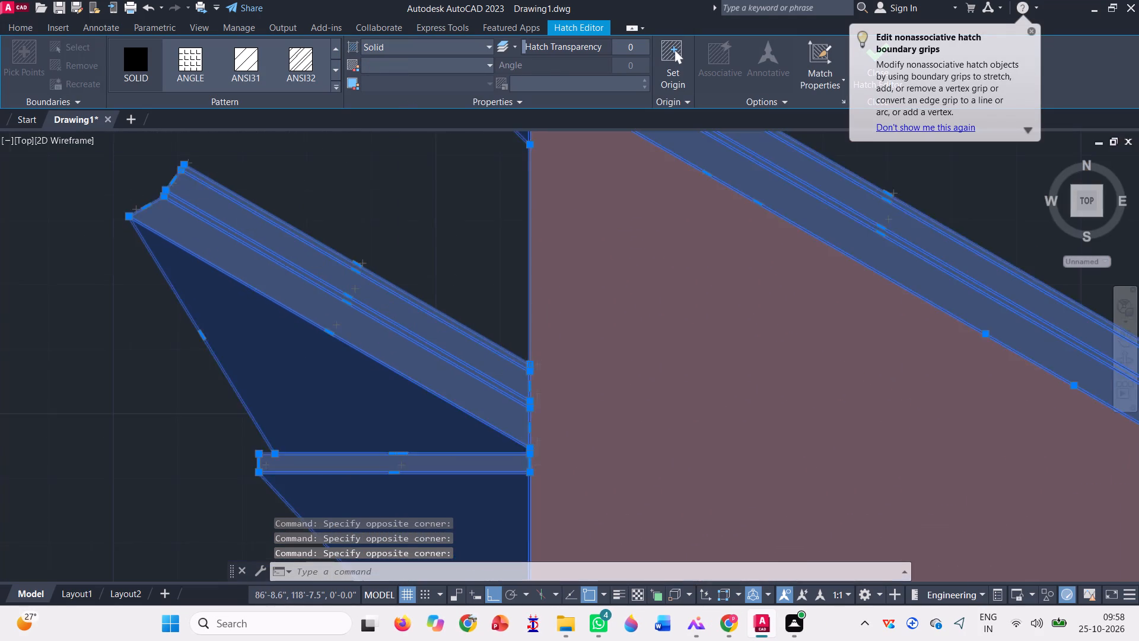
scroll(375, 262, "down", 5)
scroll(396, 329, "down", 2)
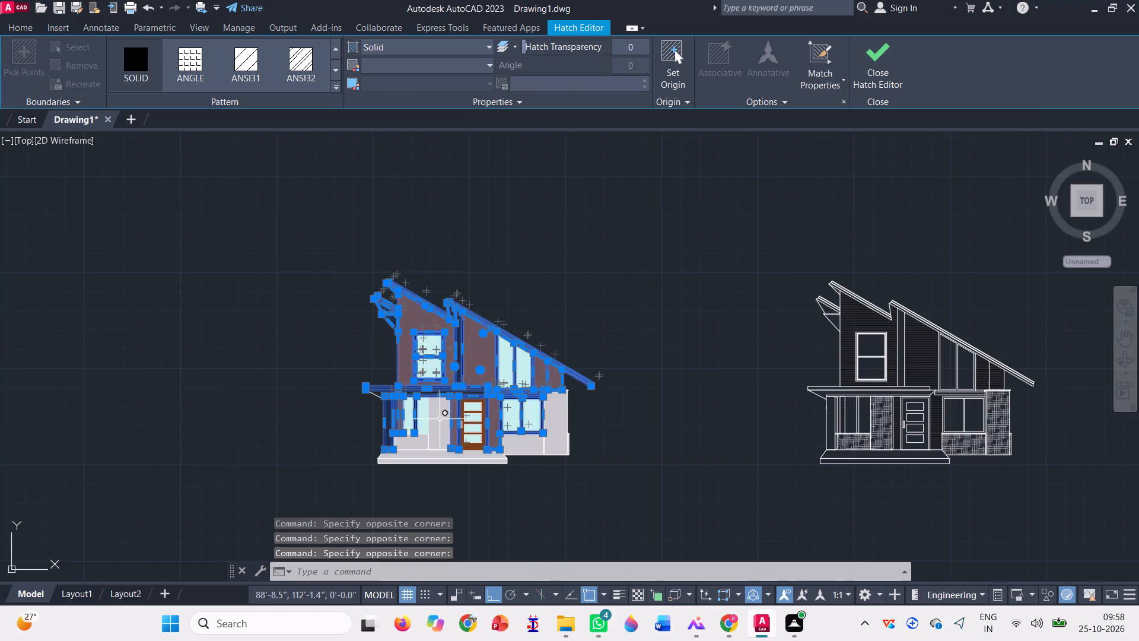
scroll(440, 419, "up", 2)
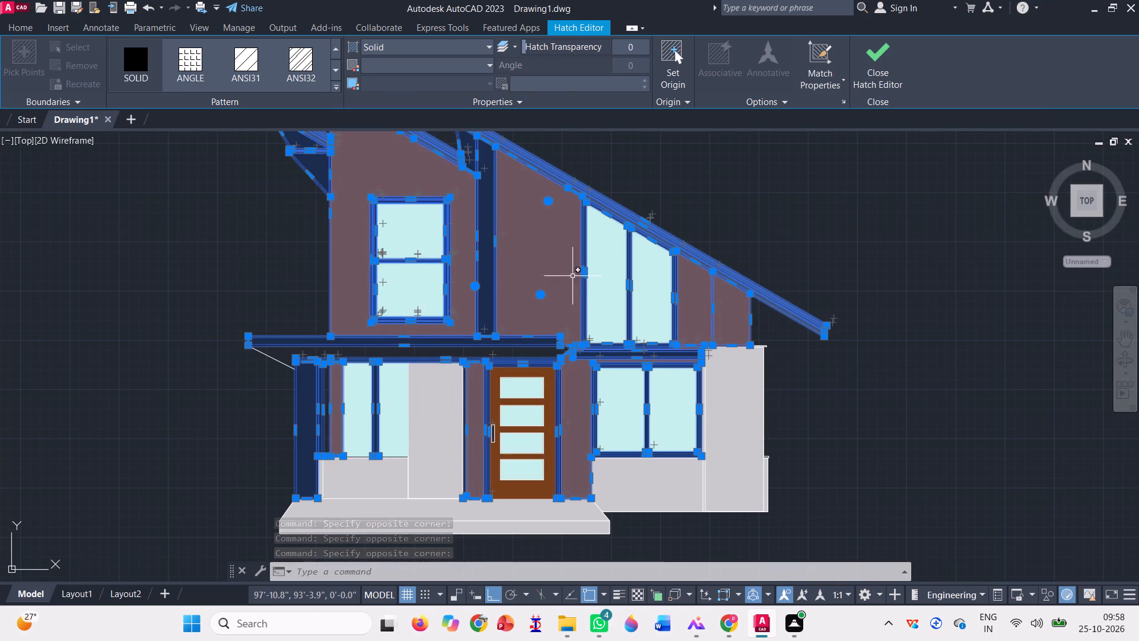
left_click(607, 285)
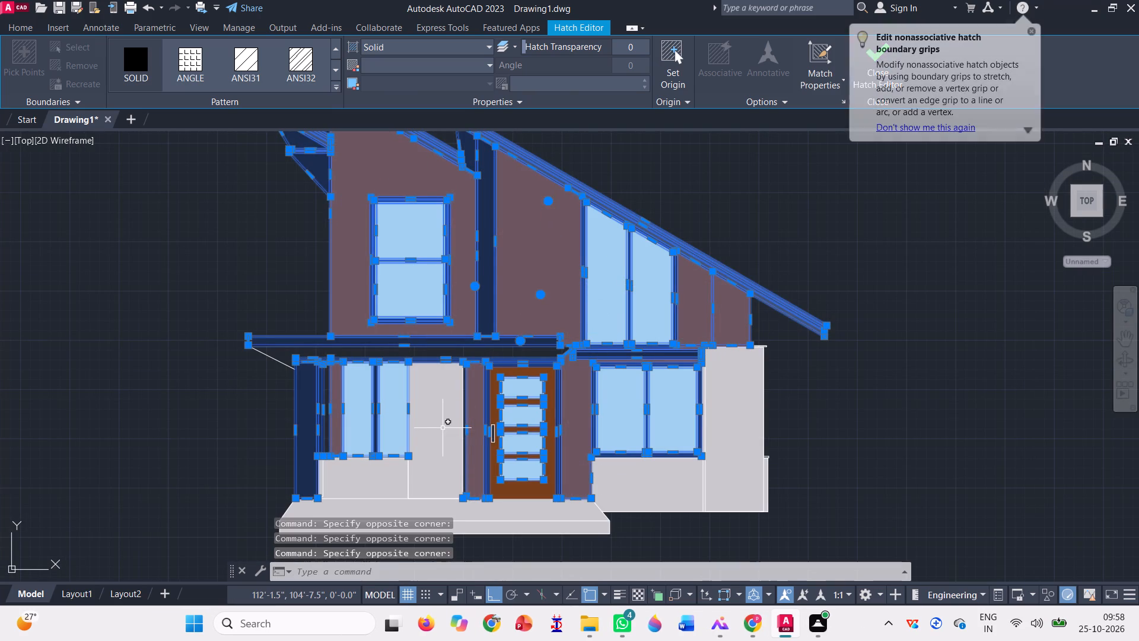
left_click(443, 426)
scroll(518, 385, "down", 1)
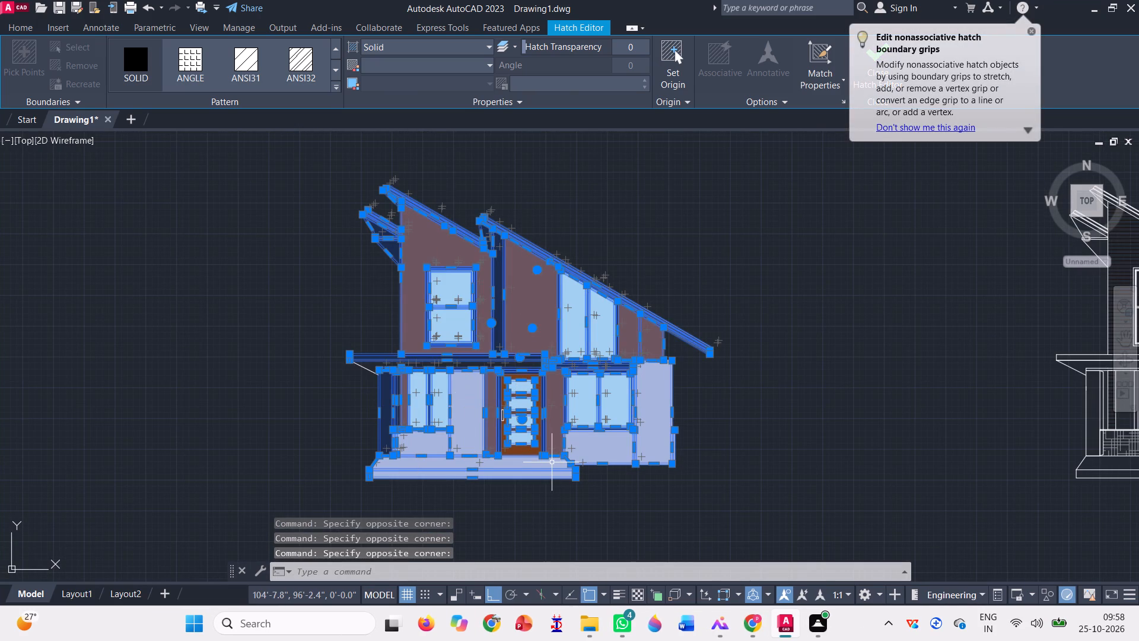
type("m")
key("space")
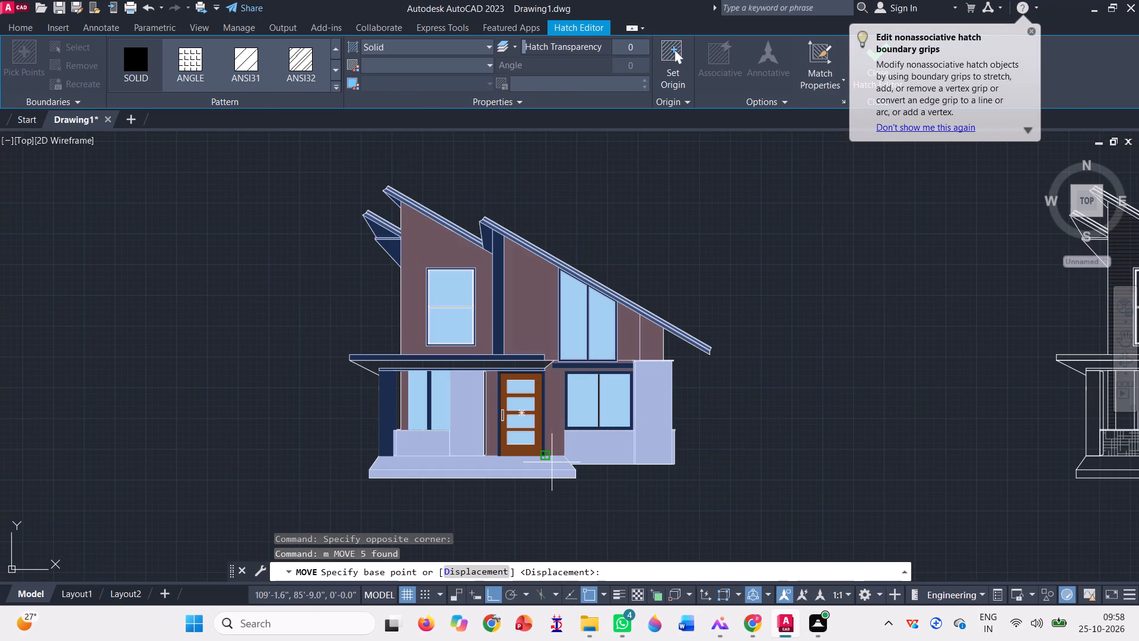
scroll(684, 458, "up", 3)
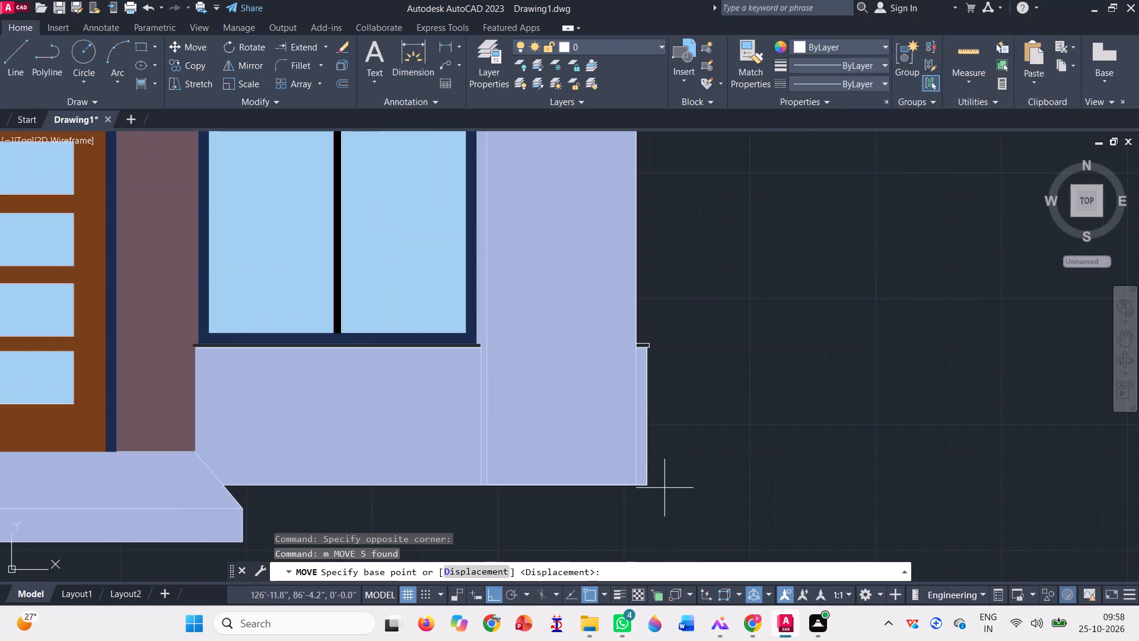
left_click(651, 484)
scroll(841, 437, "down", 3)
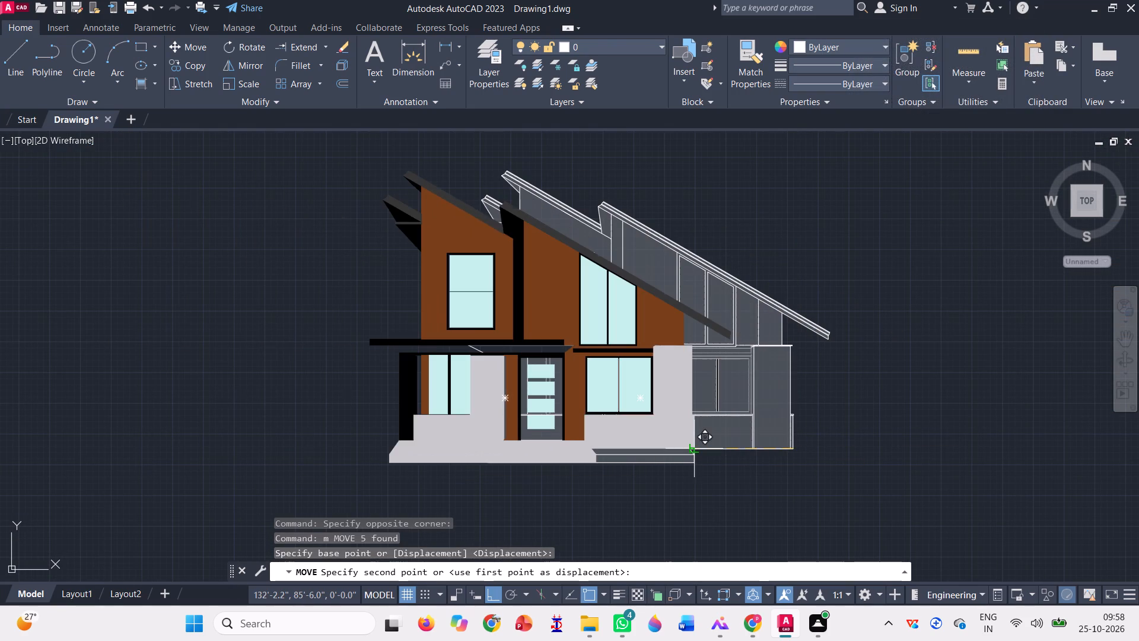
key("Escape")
Apply a SOLID hatch in colour 99,100,102 to both parts of the thin cap on the coloured elevation's low porch wall.
scroll(775, 340, "up", 2)
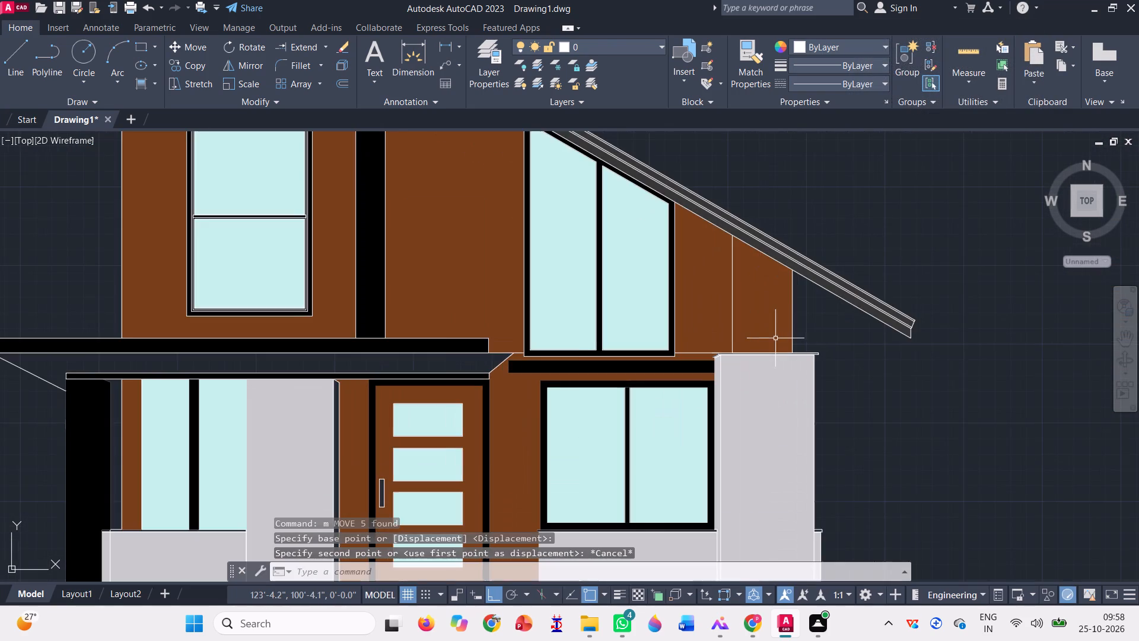
scroll(454, 345, "down", 2)
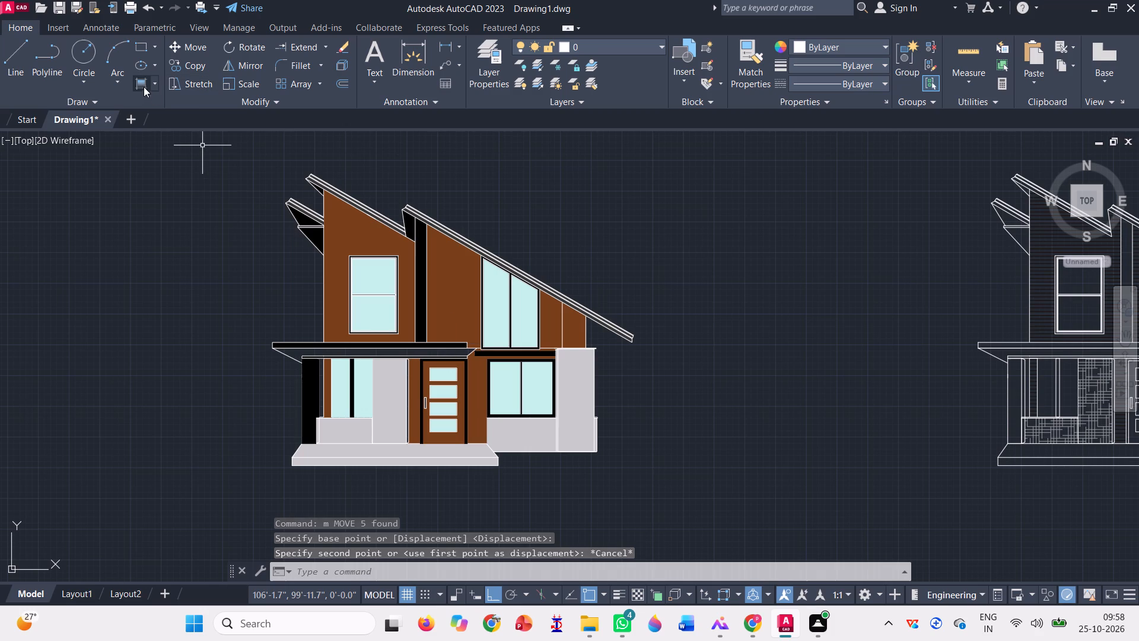
left_click(156, 84)
left_click(148, 133)
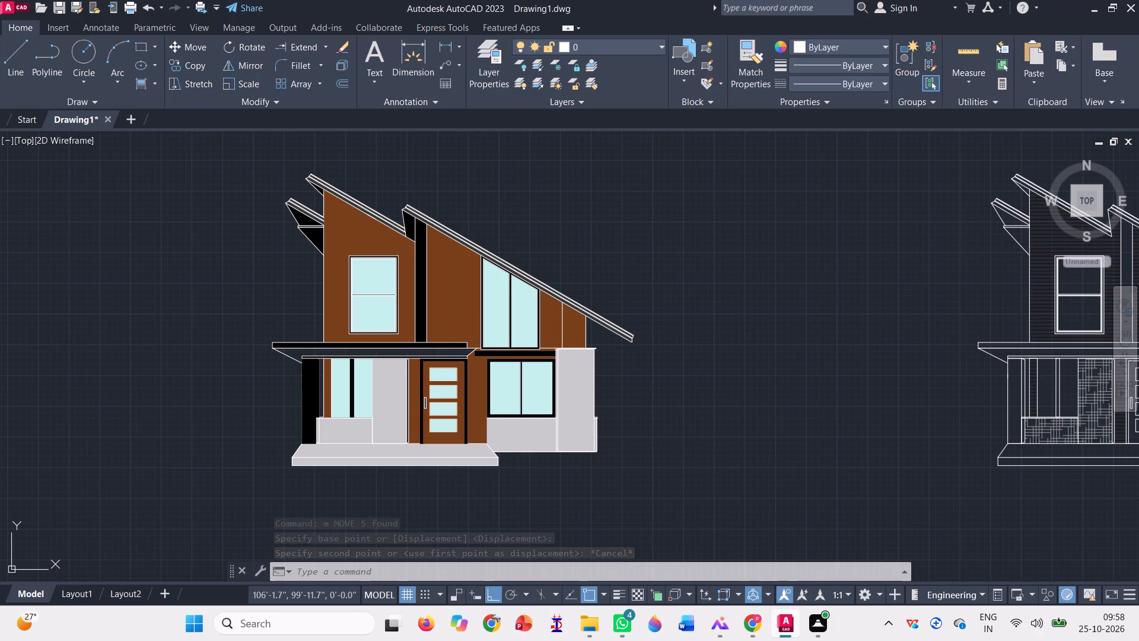
scroll(148, 64, "up", 7)
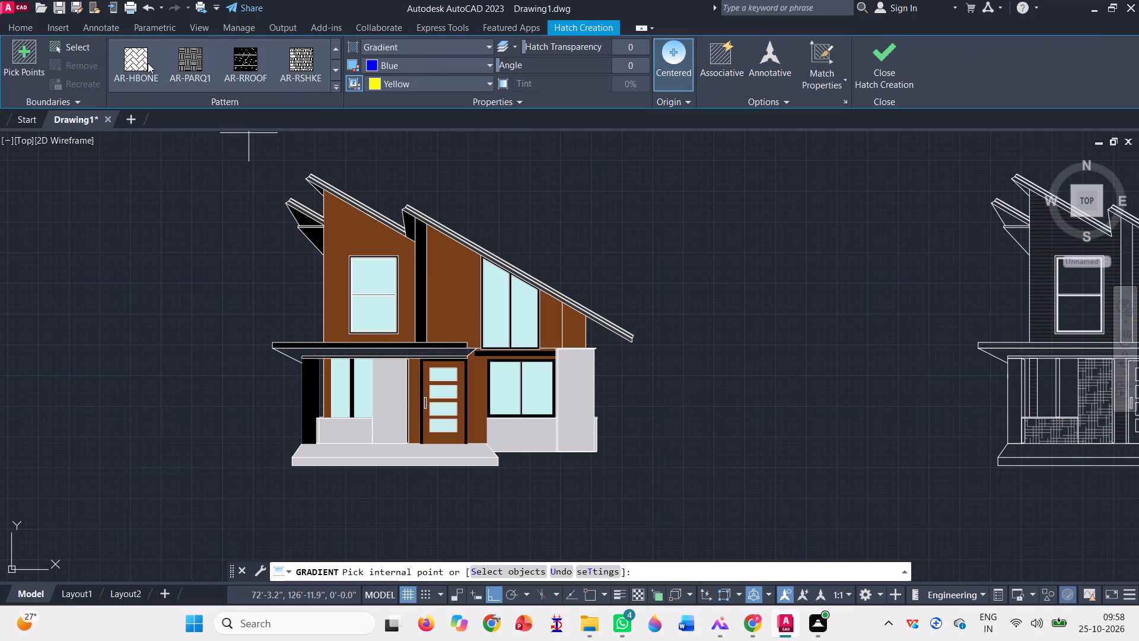
scroll(148, 63, "up", 9)
left_click(138, 58)
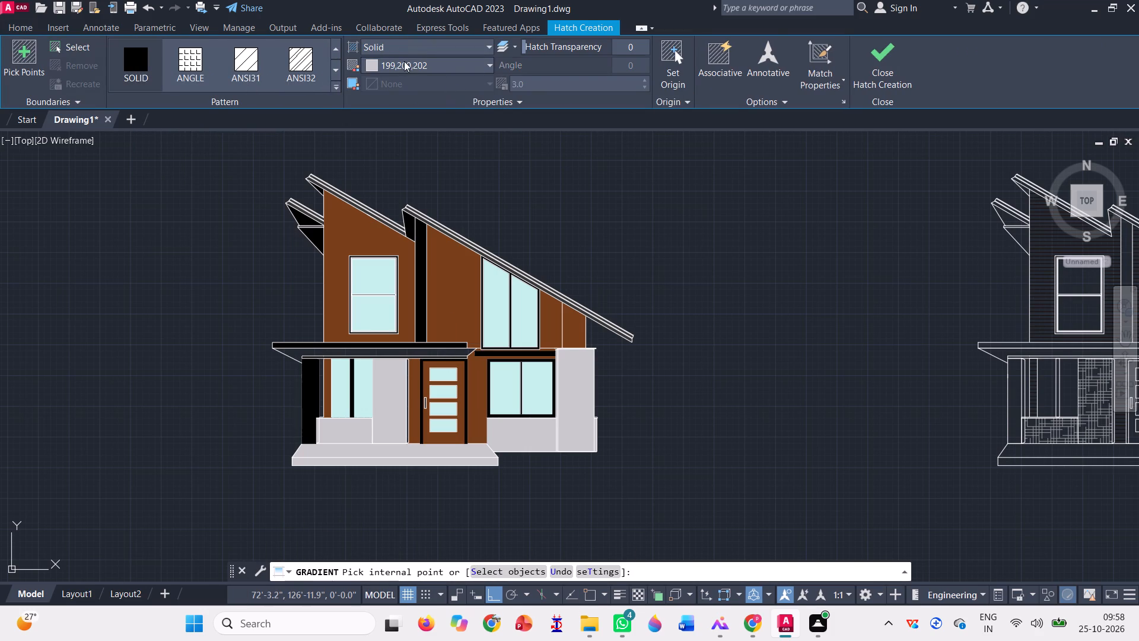
left_click(404, 59)
left_click(370, 145)
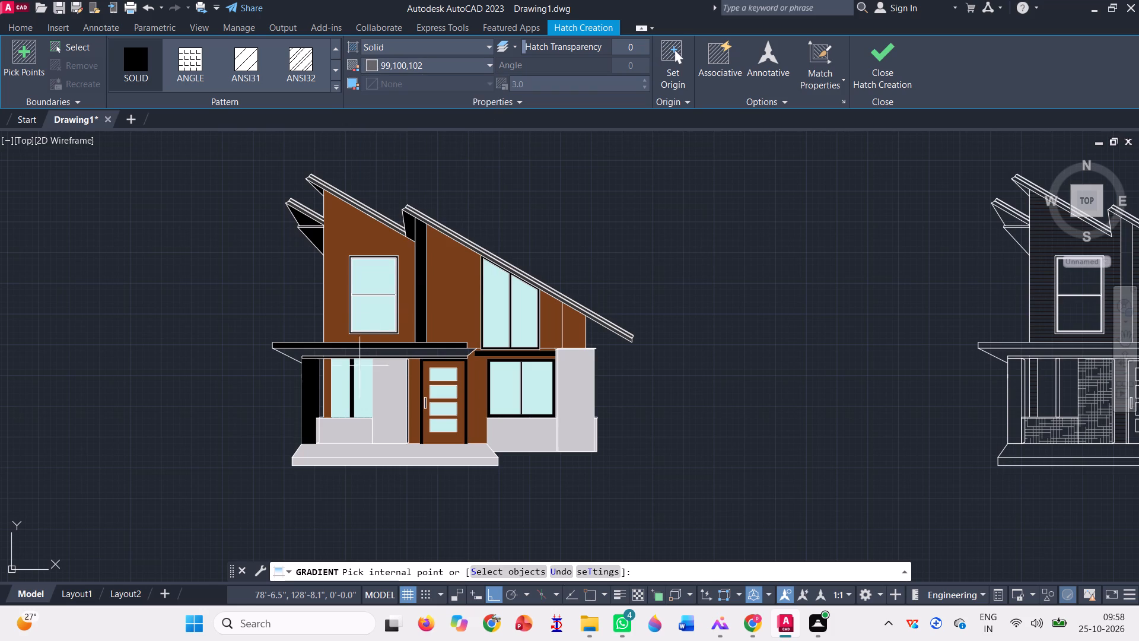
scroll(332, 437, "up", 3)
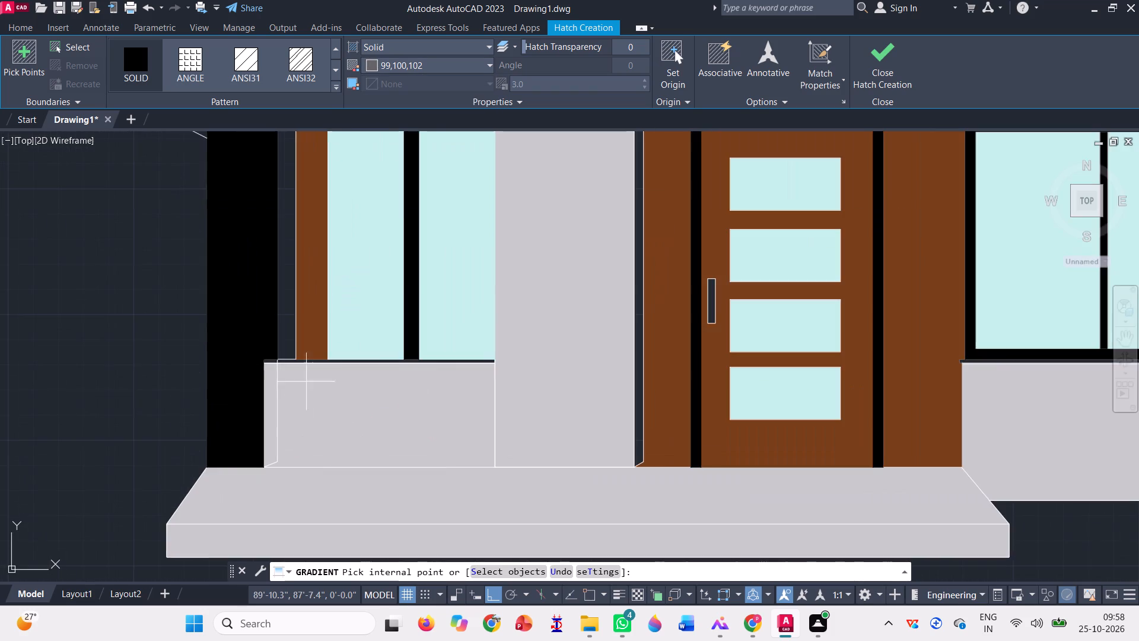
scroll(300, 373, "up", 3)
scroll(192, 326, "up", 2)
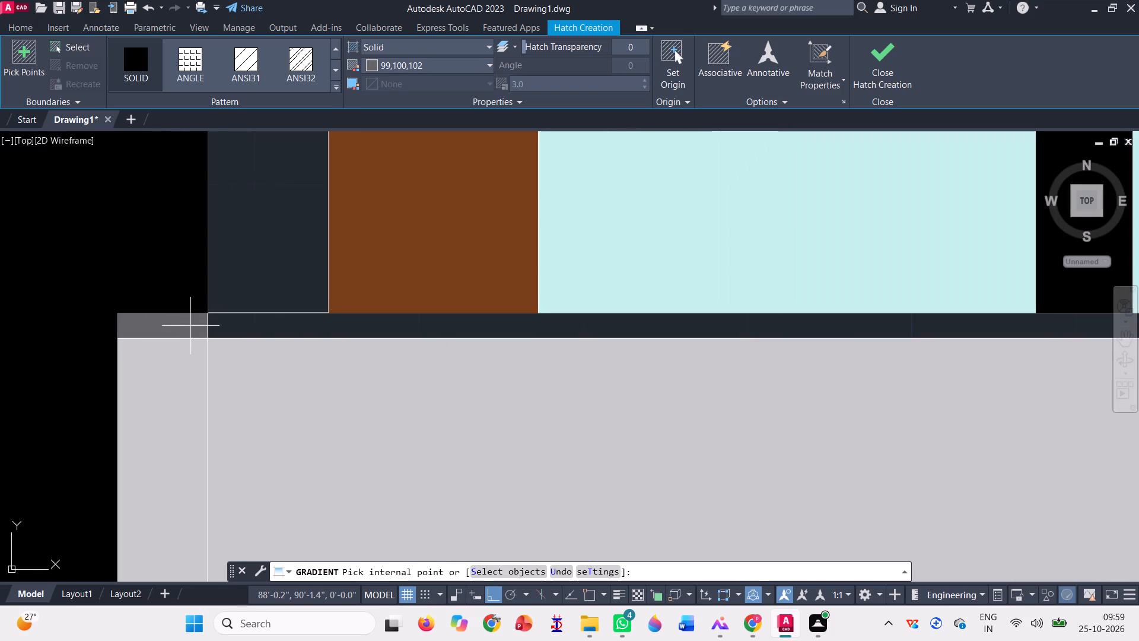
left_click(190, 326)
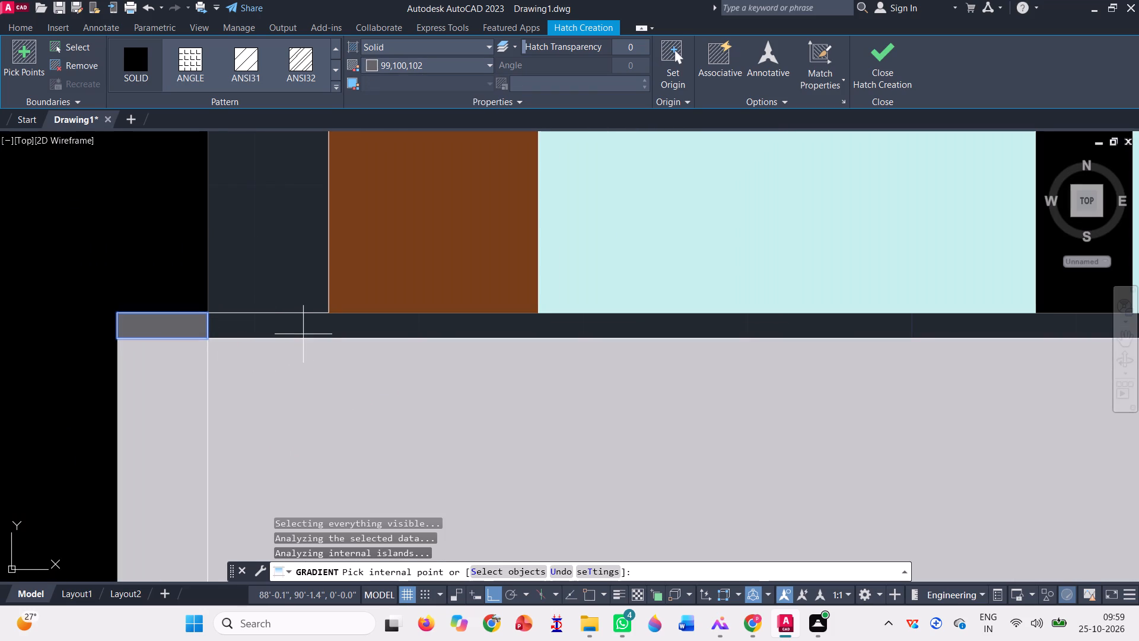
left_click(303, 331)
scroll(303, 331, "down", 5)
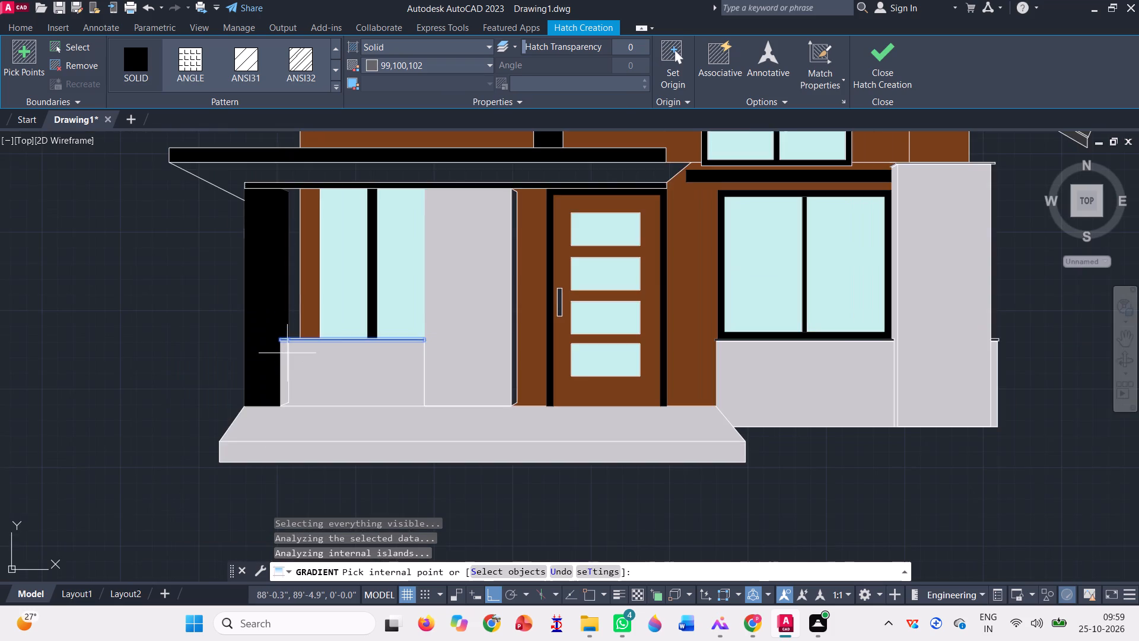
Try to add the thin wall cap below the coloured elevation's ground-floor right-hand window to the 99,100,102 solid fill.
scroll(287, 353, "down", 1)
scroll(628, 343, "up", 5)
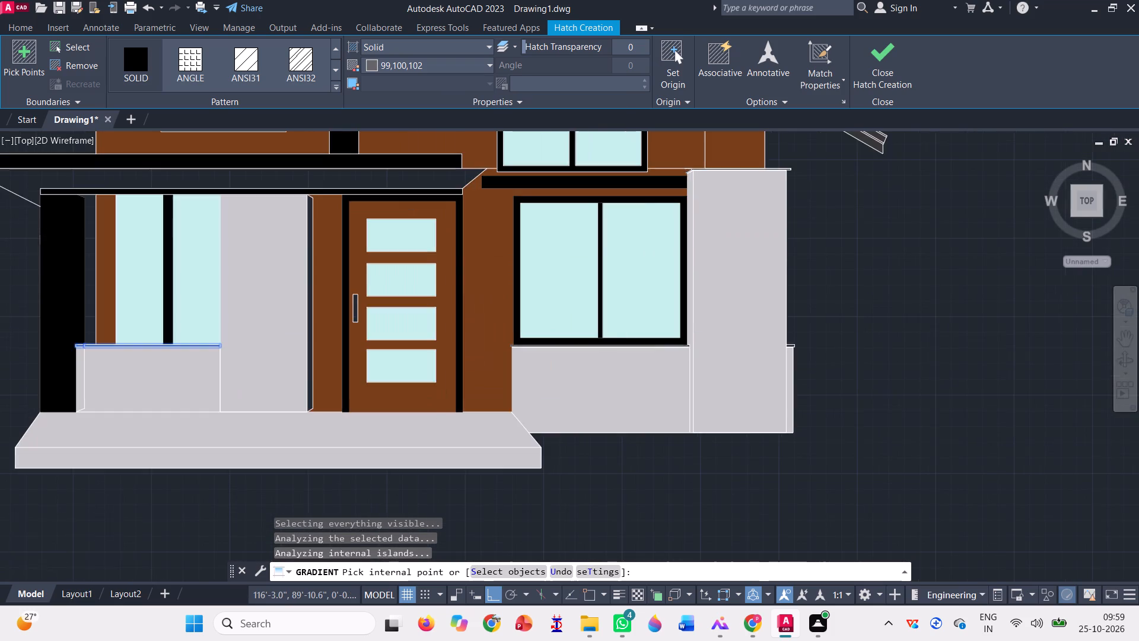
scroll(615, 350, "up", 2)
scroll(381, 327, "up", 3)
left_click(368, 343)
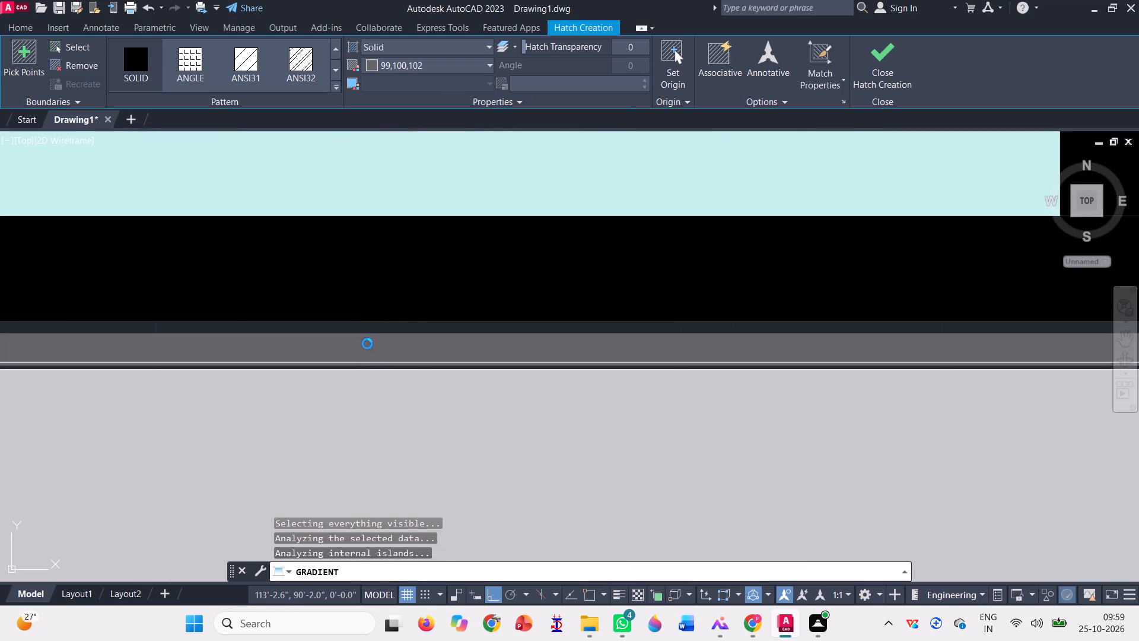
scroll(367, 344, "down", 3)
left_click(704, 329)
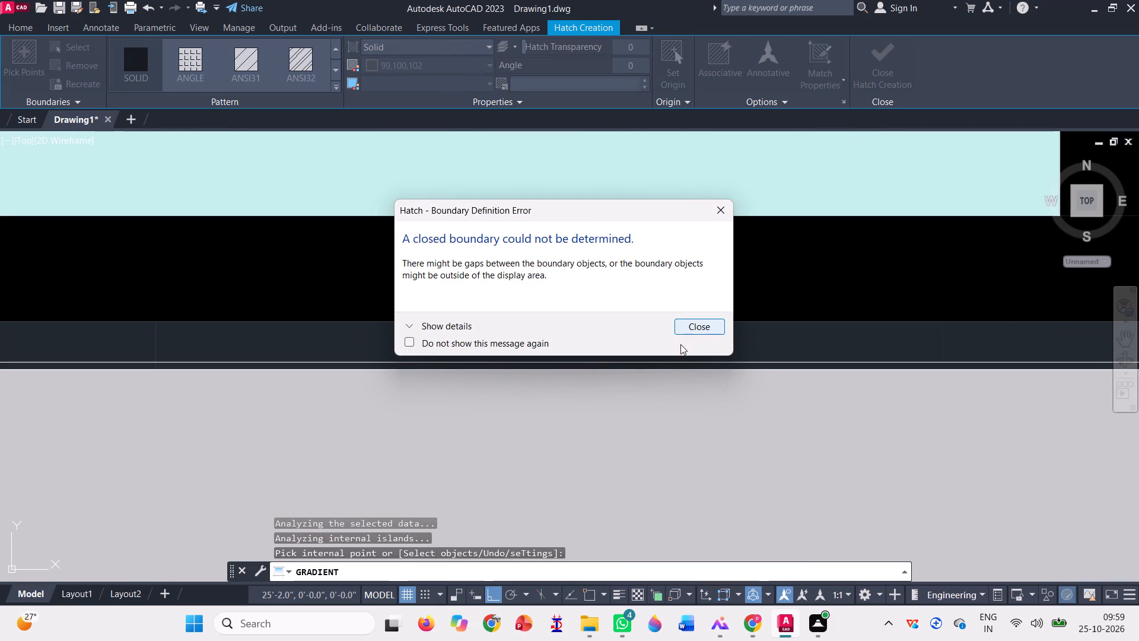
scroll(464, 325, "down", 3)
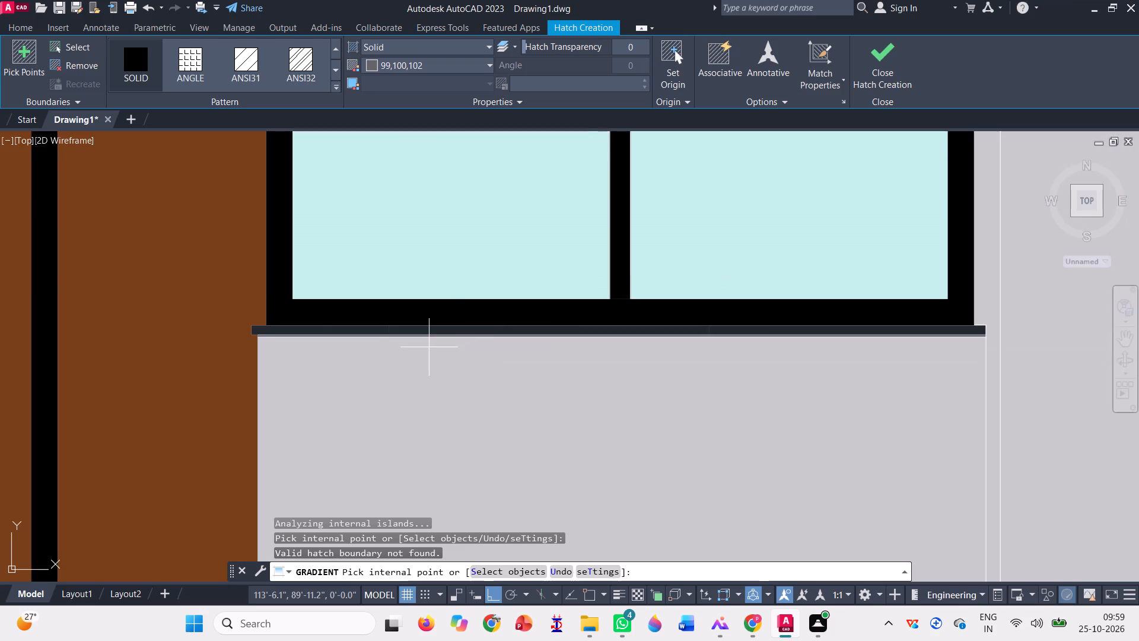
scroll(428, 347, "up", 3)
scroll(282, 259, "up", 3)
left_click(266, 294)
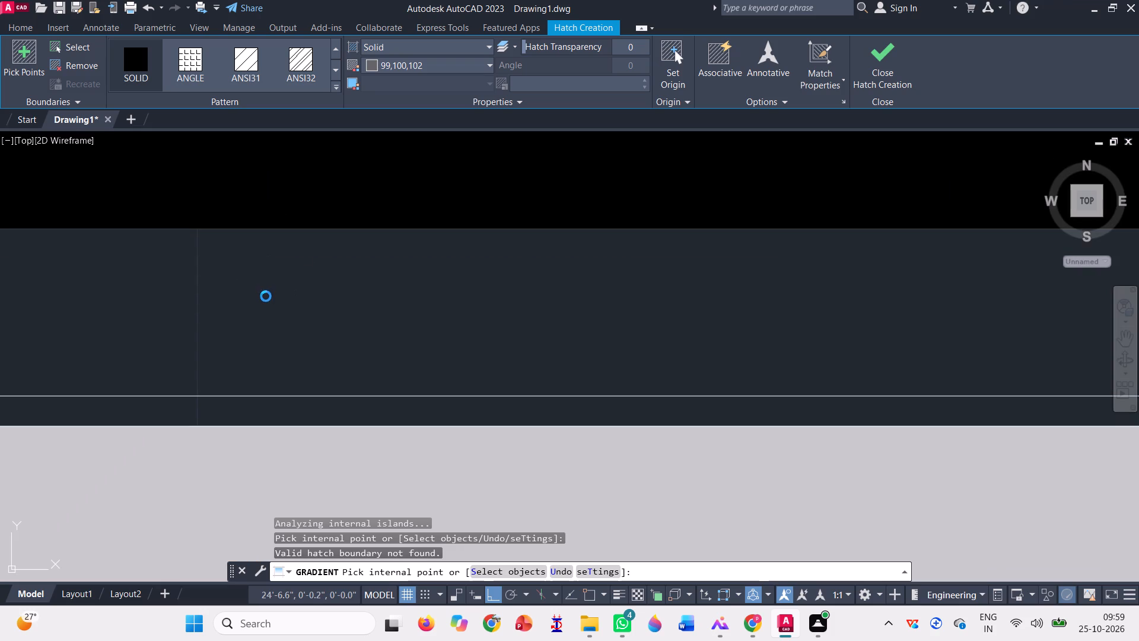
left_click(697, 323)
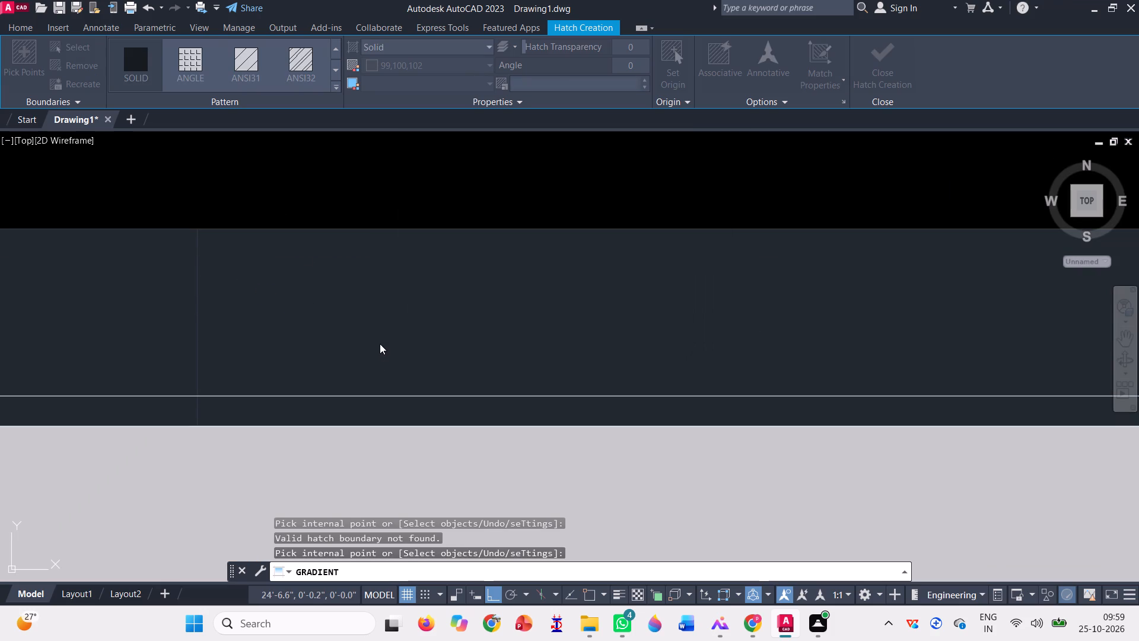
Extend the 99,100,102 solid fill to the cap stub outside the right-hand pillar and the thin wall cap below the right-hand window.
scroll(380, 344, "down", 11)
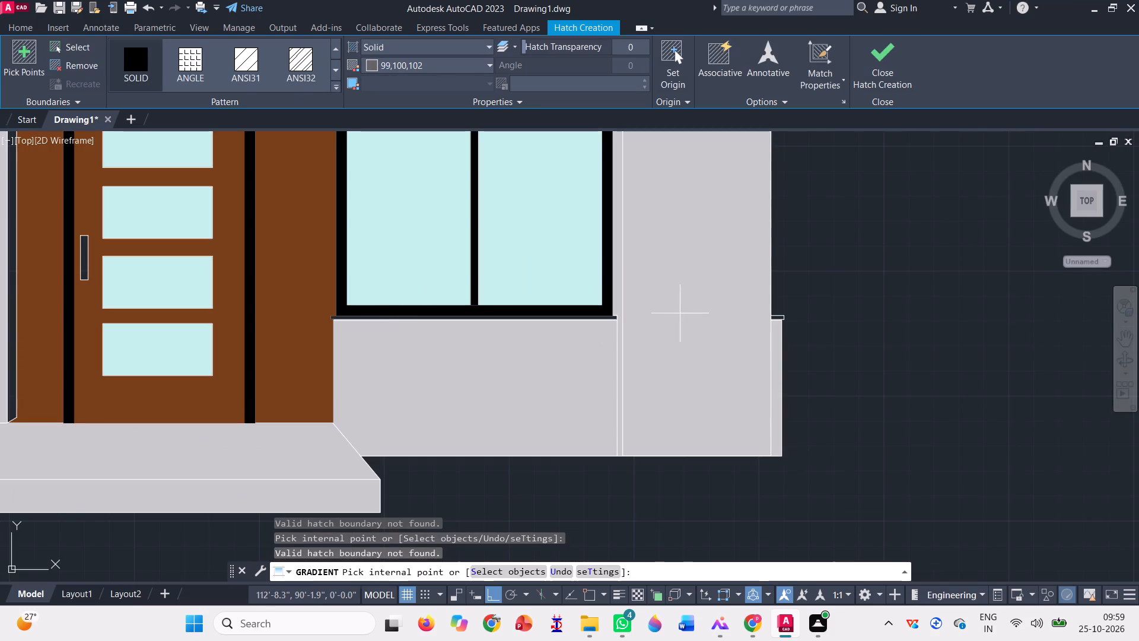
scroll(811, 307, "up", 4)
scroll(622, 363, "up", 3)
left_click(593, 377)
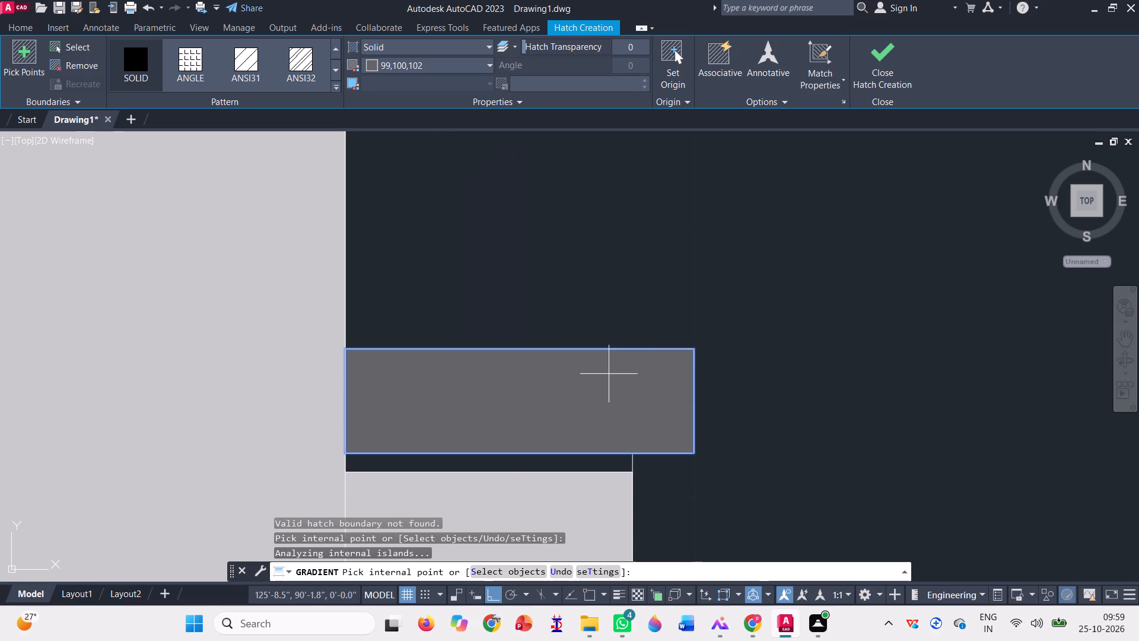
scroll(718, 330, "down", 4)
scroll(786, 337, "down", 3)
scroll(547, 342, "up", 3)
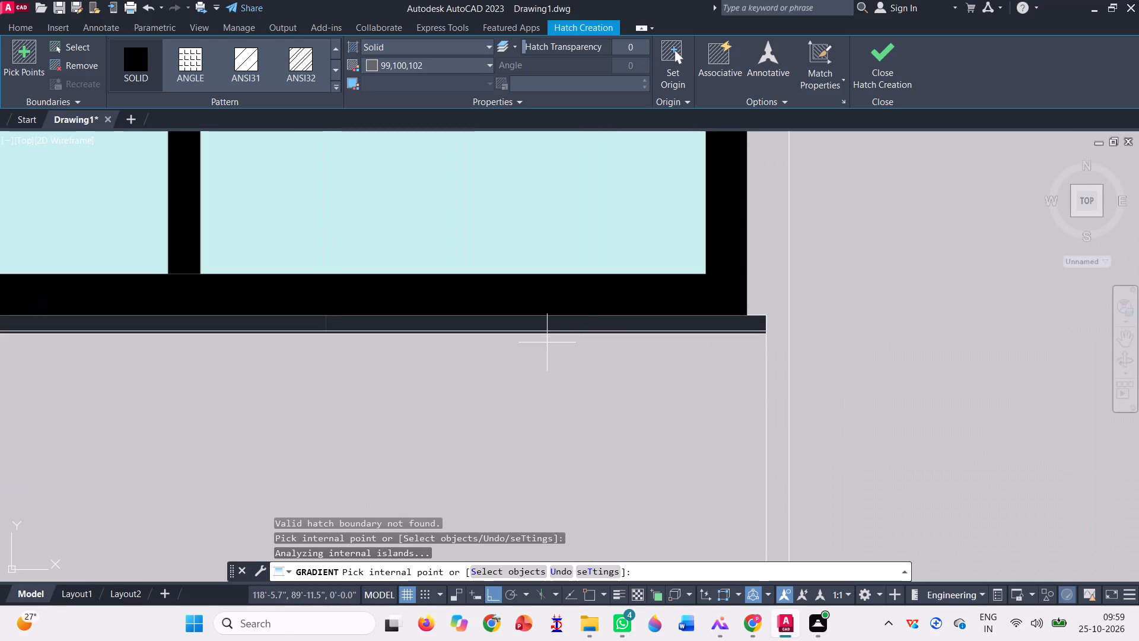
left_click(535, 323)
scroll(574, 355, "down", 3)
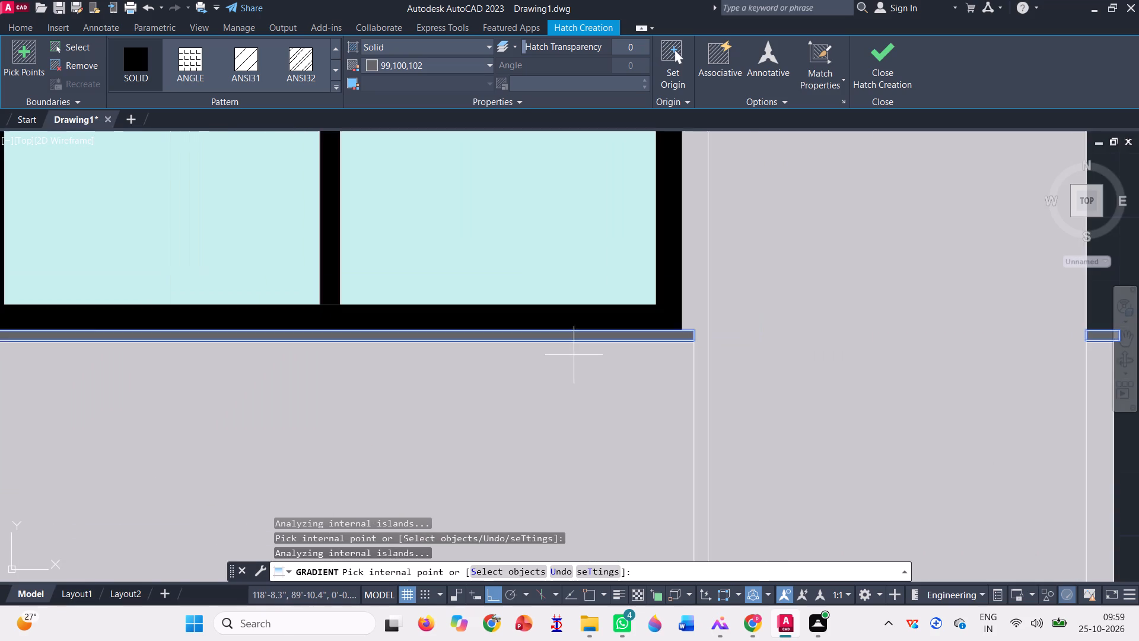
scroll(563, 367, "down", 4)
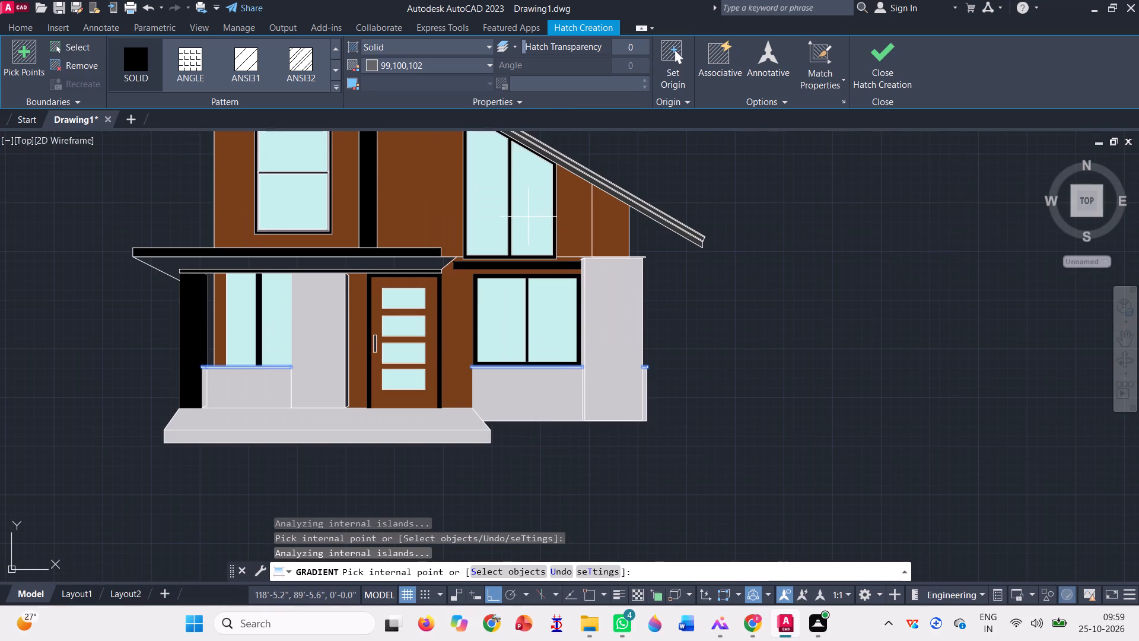
scroll(514, 256, "up", 3)
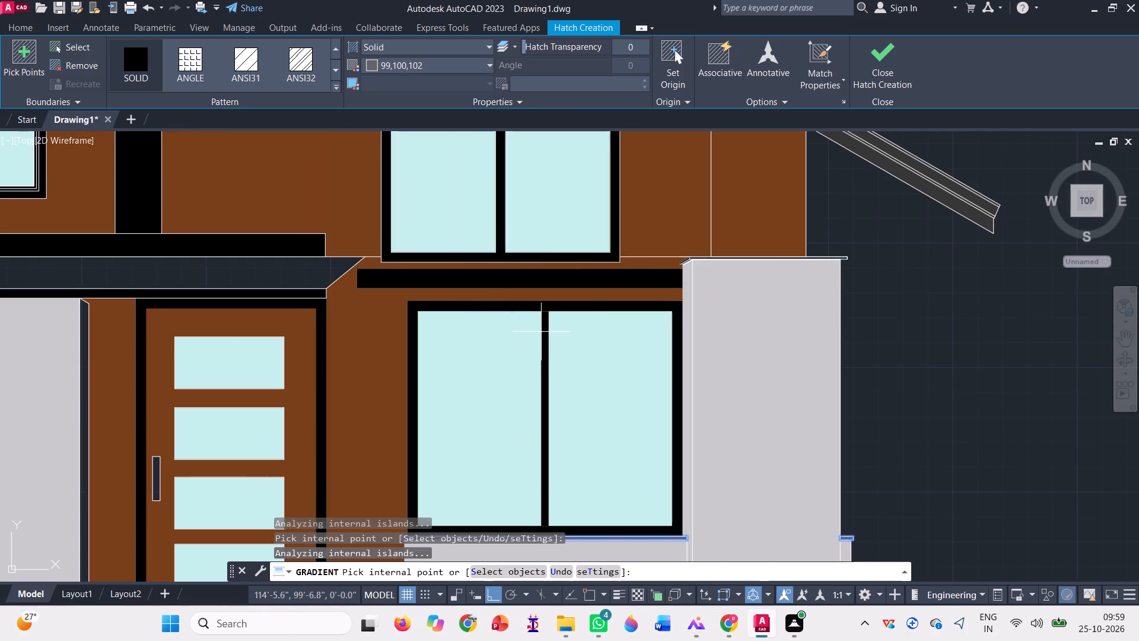
Finish the 99,100,102 solid fill on the coloured elevation's thin wall caps.
scroll(596, 327, "down", 1)
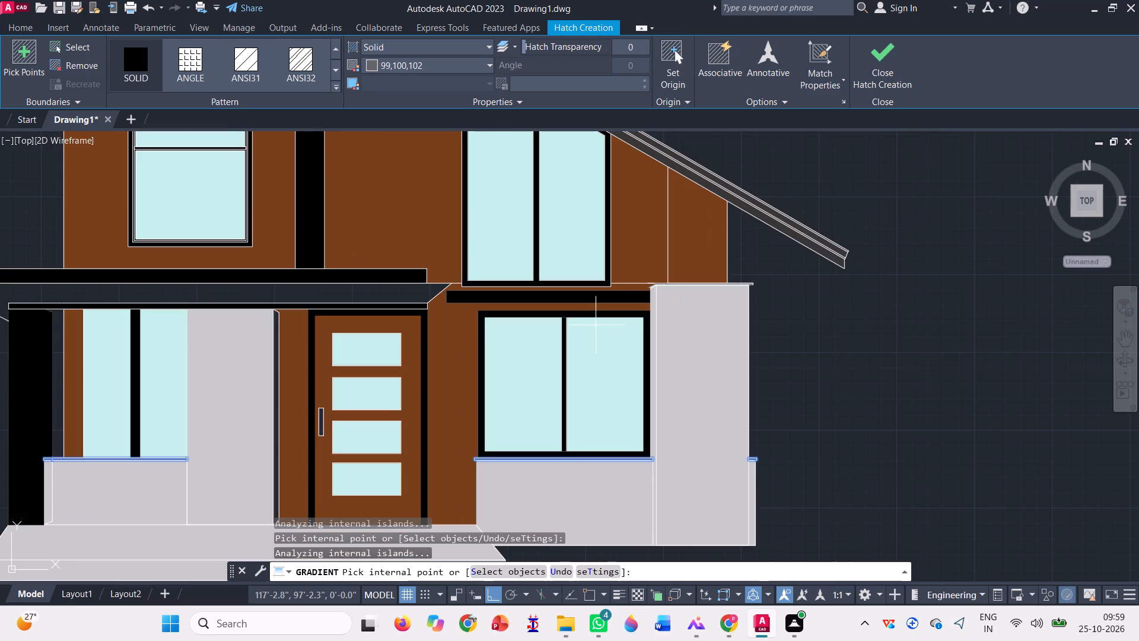
scroll(586, 345, "down", 1)
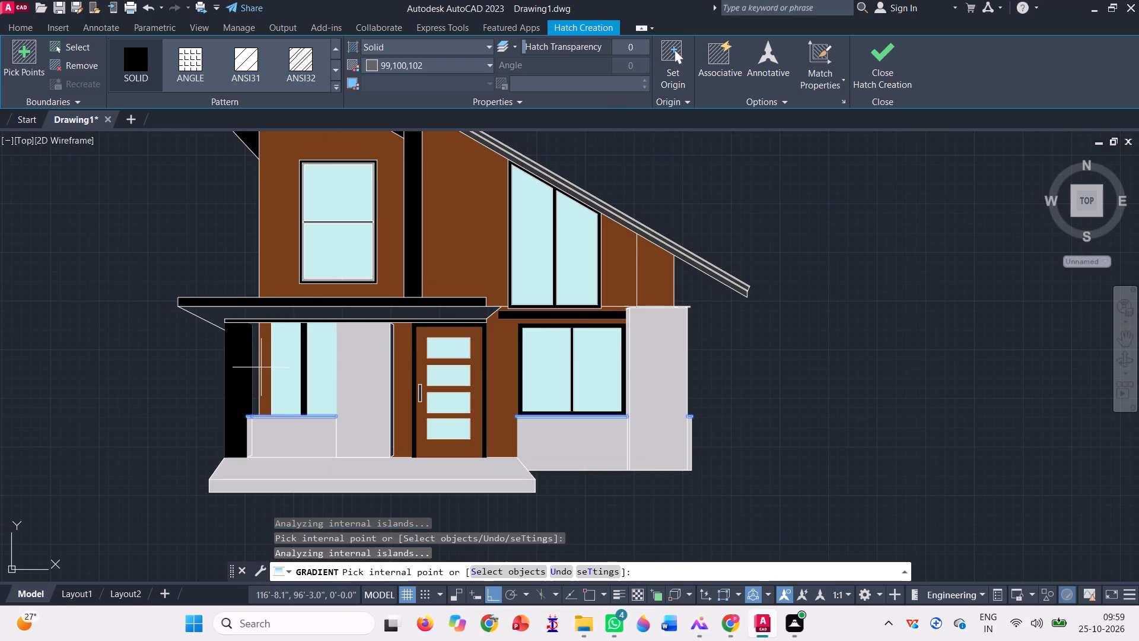
scroll(257, 385, "down", 1)
scroll(240, 337, "up", 5)
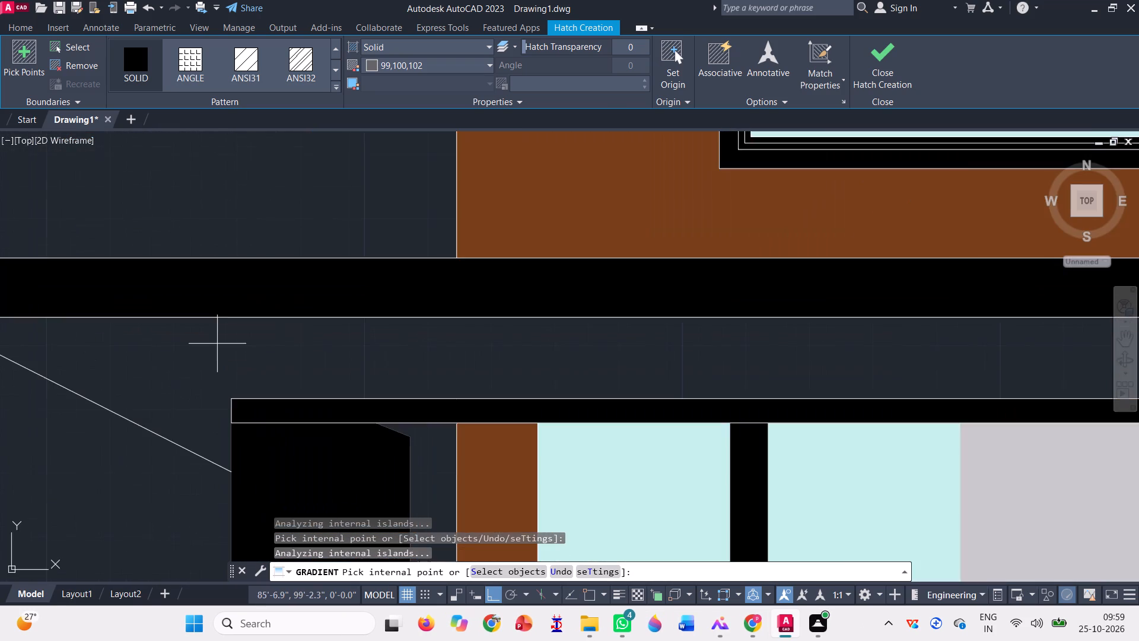
scroll(271, 363, "down", 6)
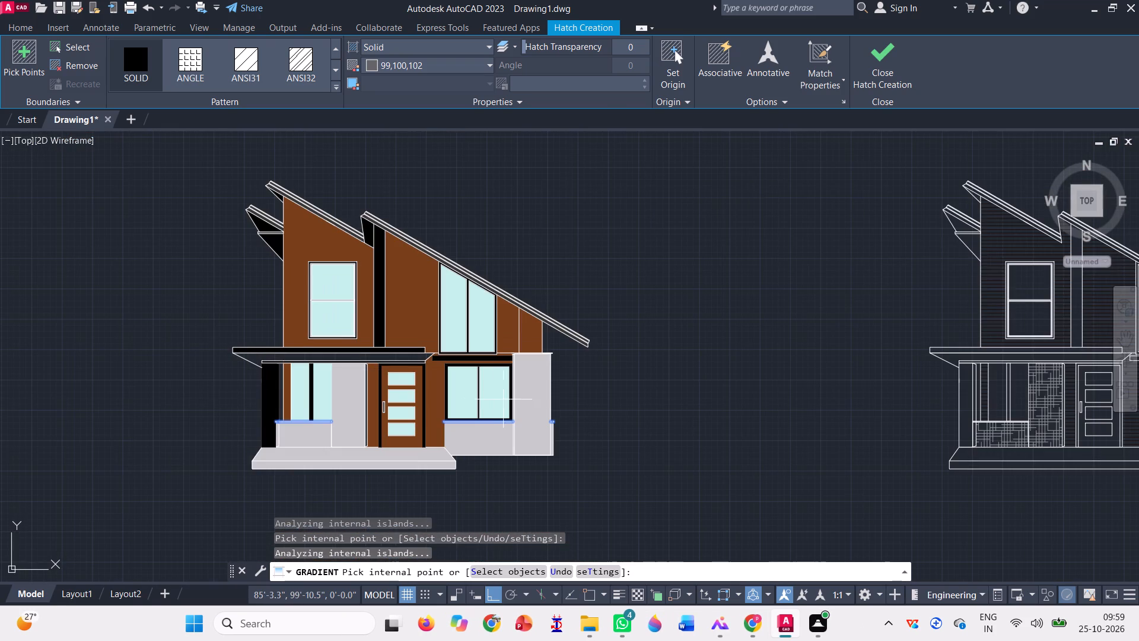
key("space")
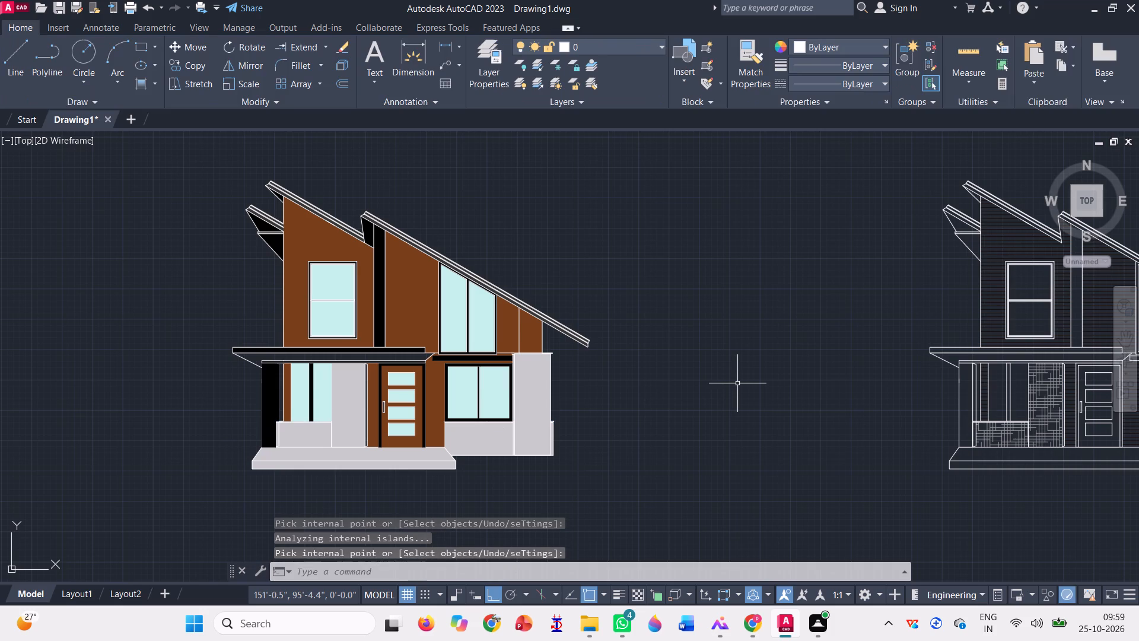
Apply a SOLID hatch in colour 54,54,54 to the porch roof underside between its black fascia and beam on the coloured elevation.
scroll(405, 407, "up", 3)
scroll(427, 356, "down", 2)
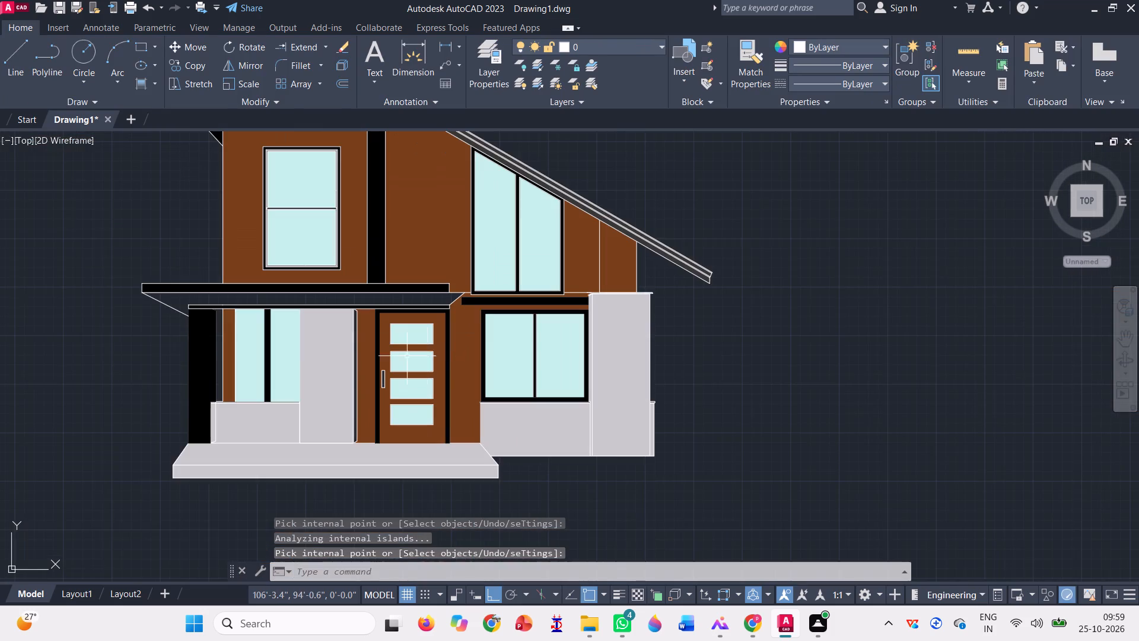
scroll(166, 291, "up", 2)
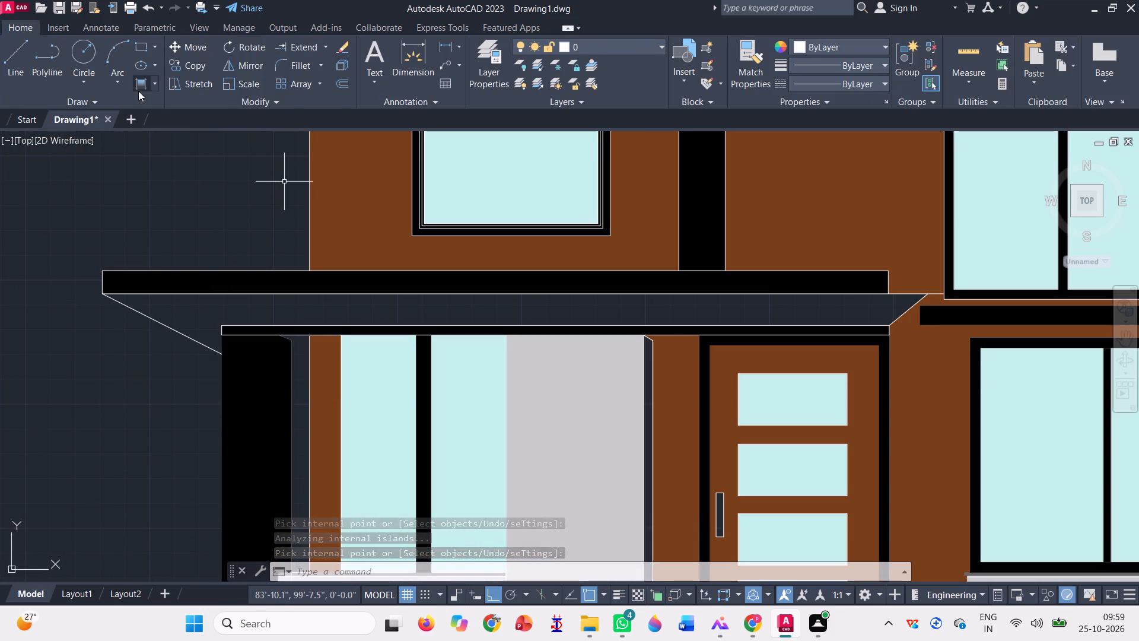
left_click(138, 87)
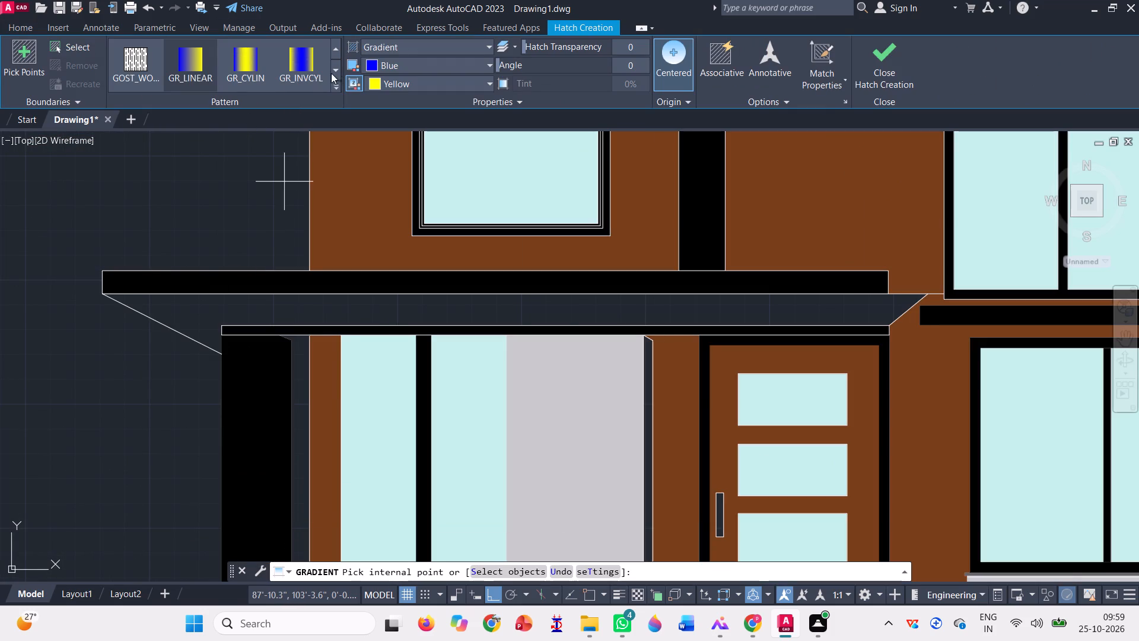
scroll(271, 77, "up", 14)
left_click(155, 65)
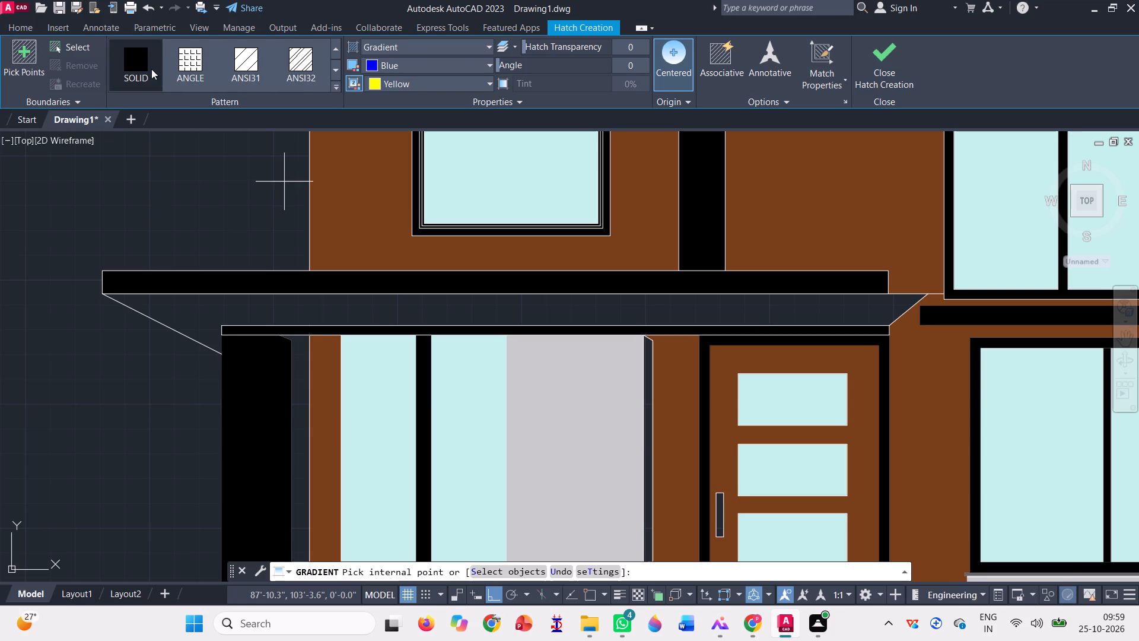
left_click(462, 62)
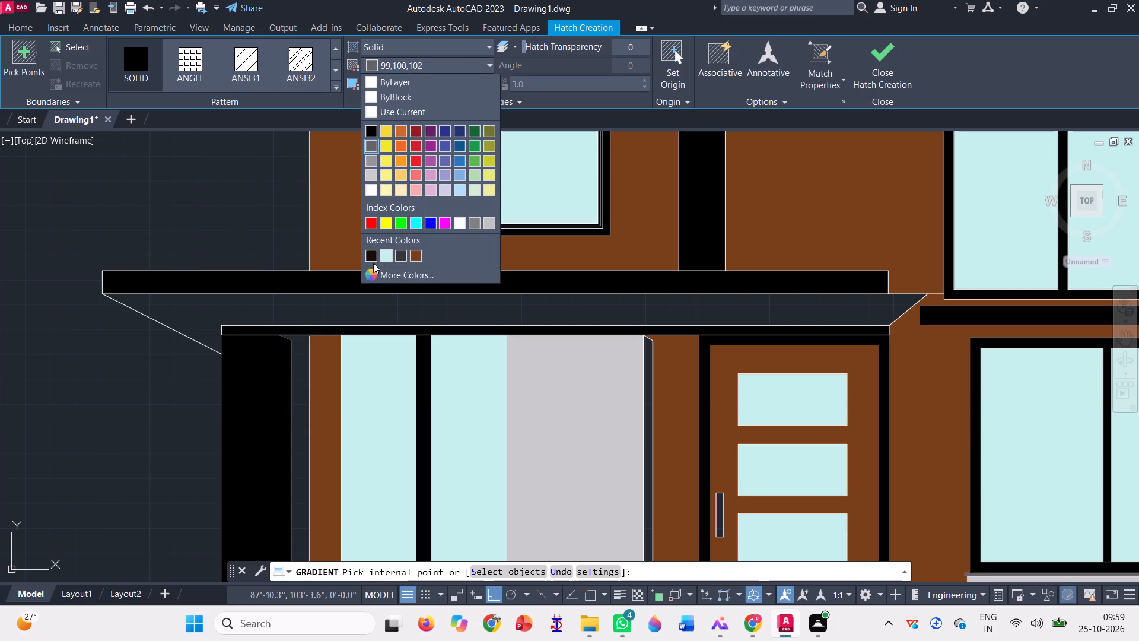
left_click(401, 250)
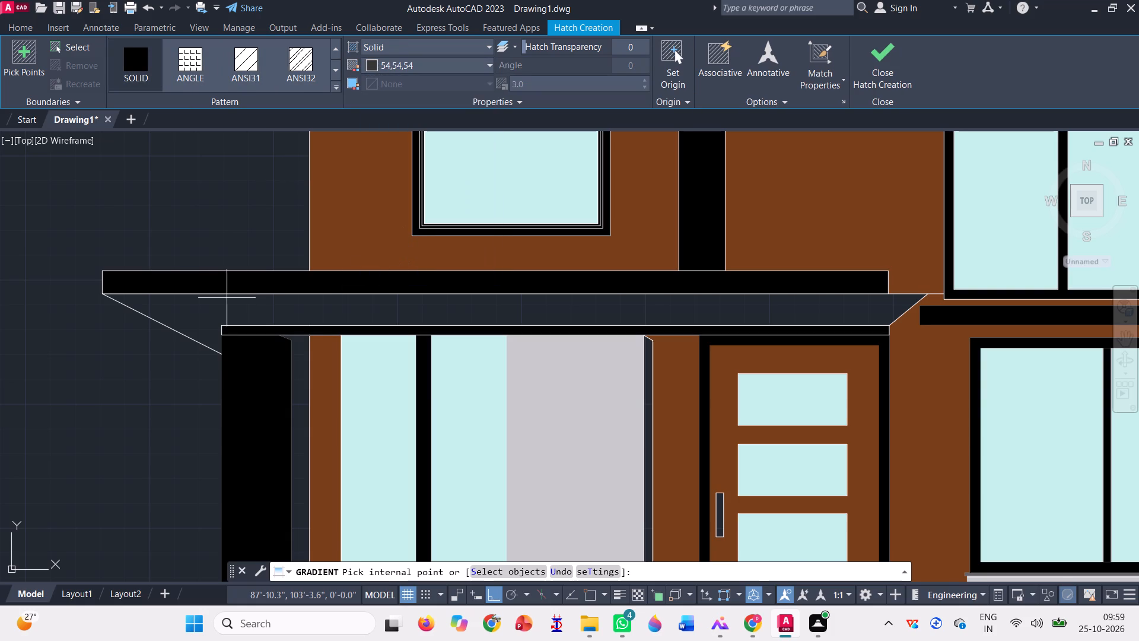
left_click(170, 309)
scroll(218, 250, "down", 5)
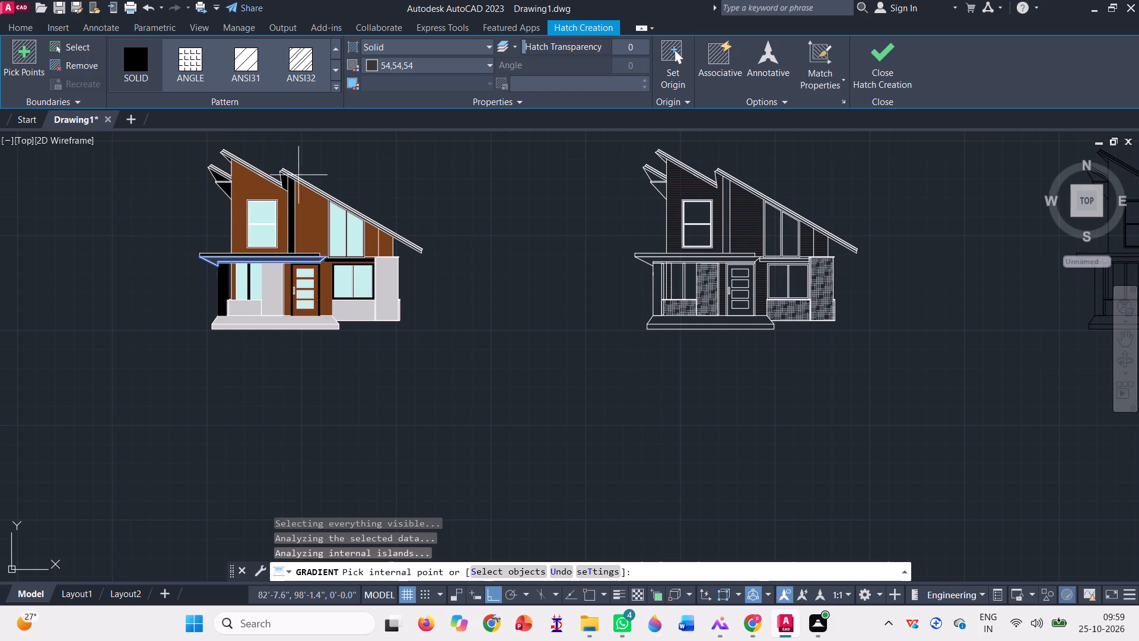
scroll(306, 178, "up", 3)
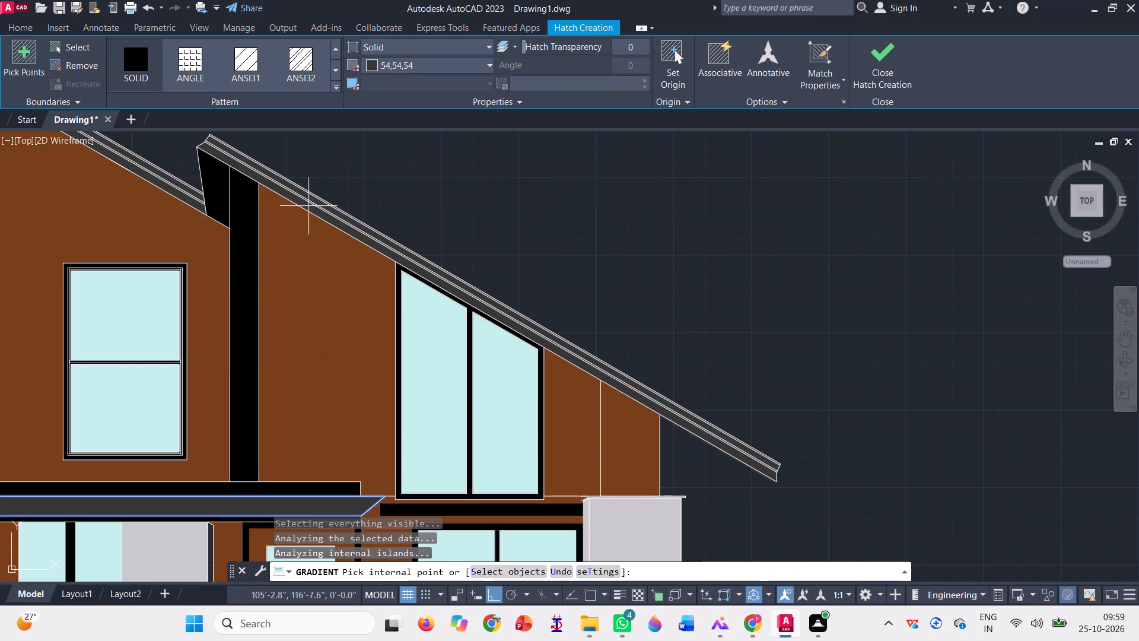
scroll(401, 228, "down", 3)
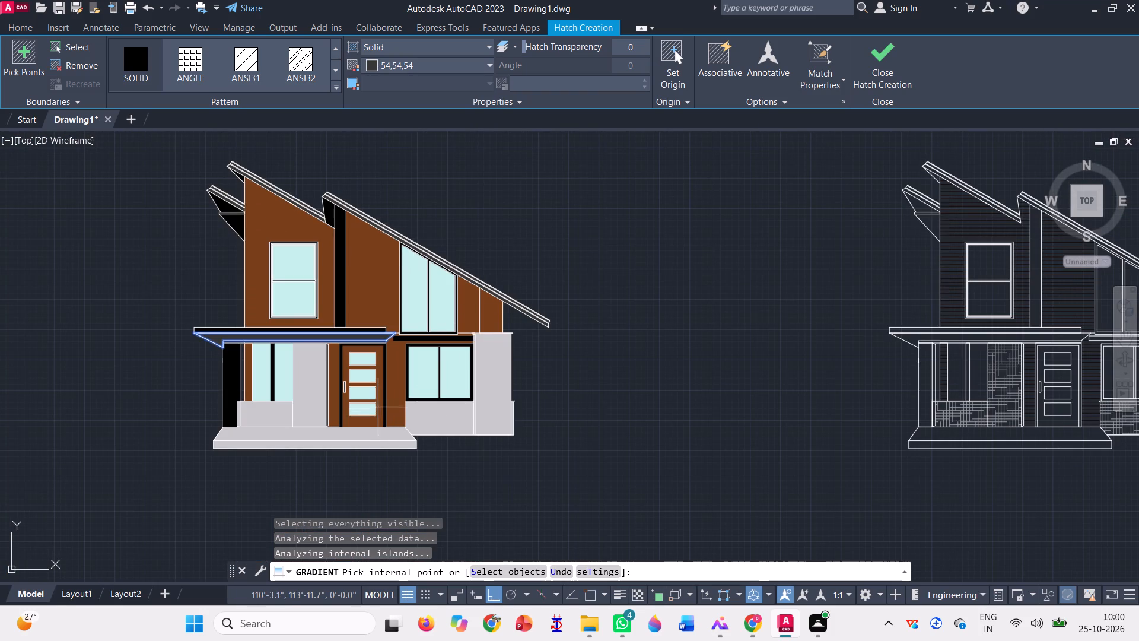
scroll(449, 325, "up", 3)
scroll(648, 345, "up", 3)
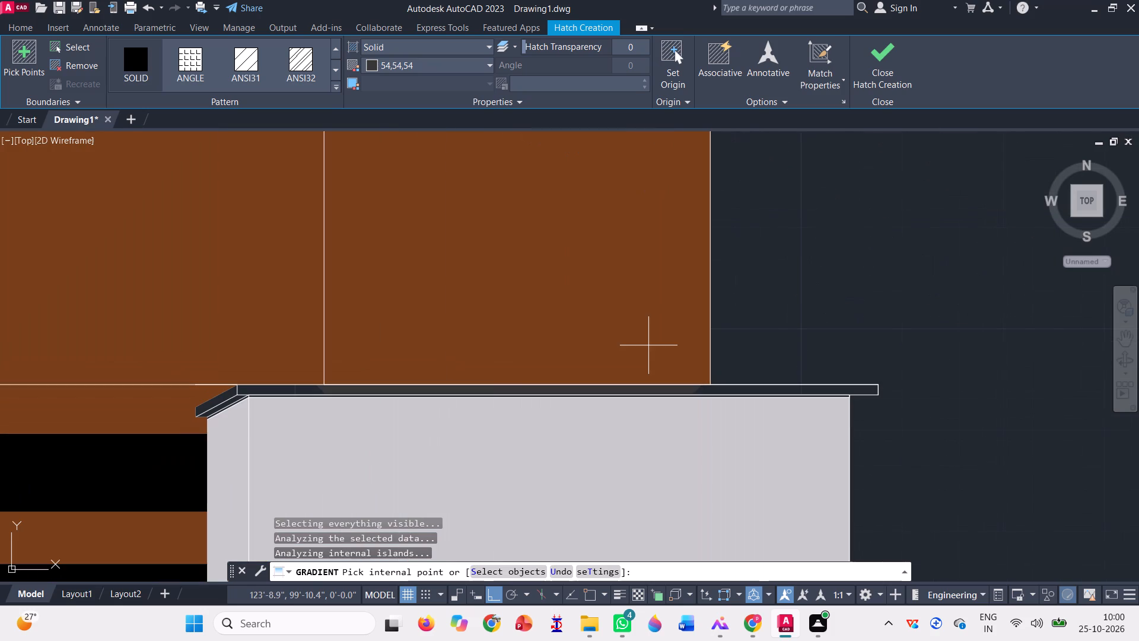
scroll(243, 396, "up", 2)
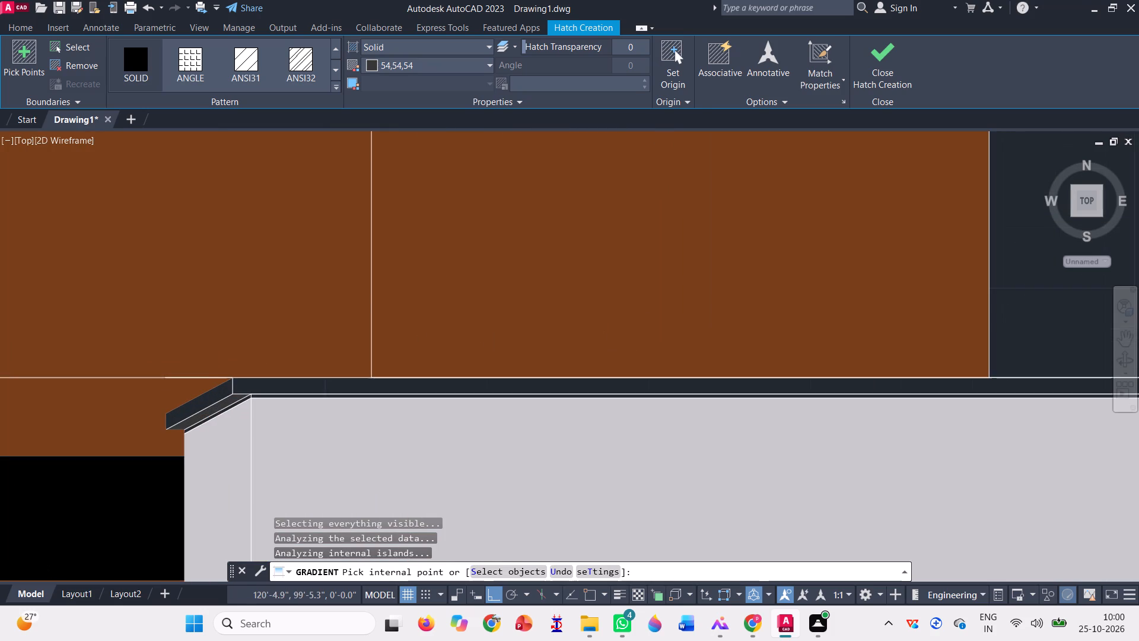
scroll(413, 324, "down", 4)
scroll(468, 303, "down", 2)
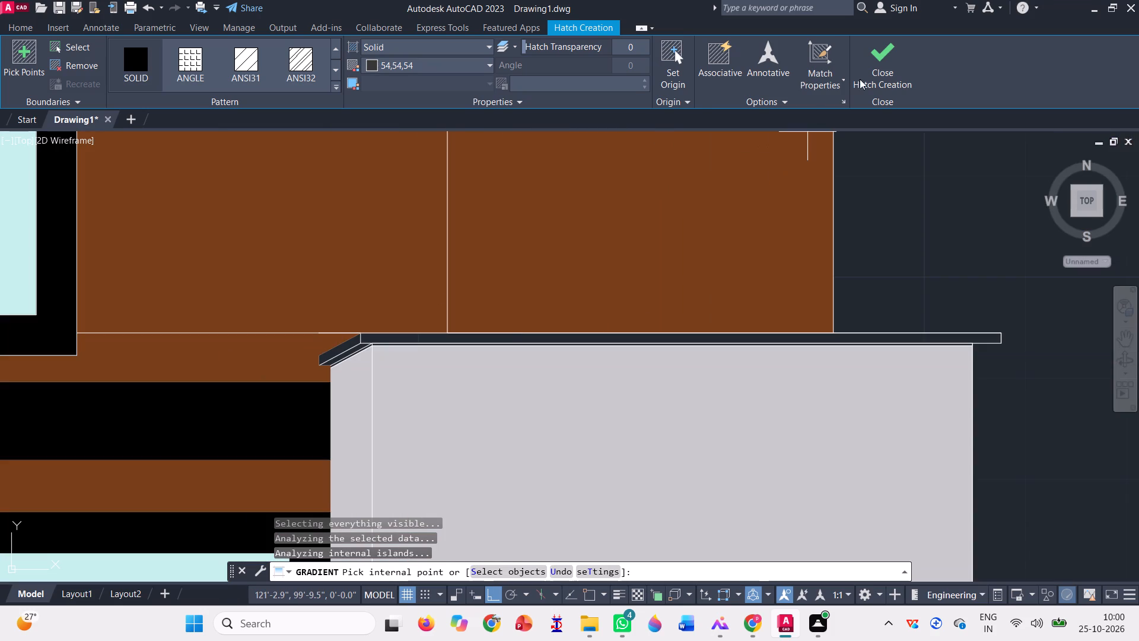
left_click(887, 57)
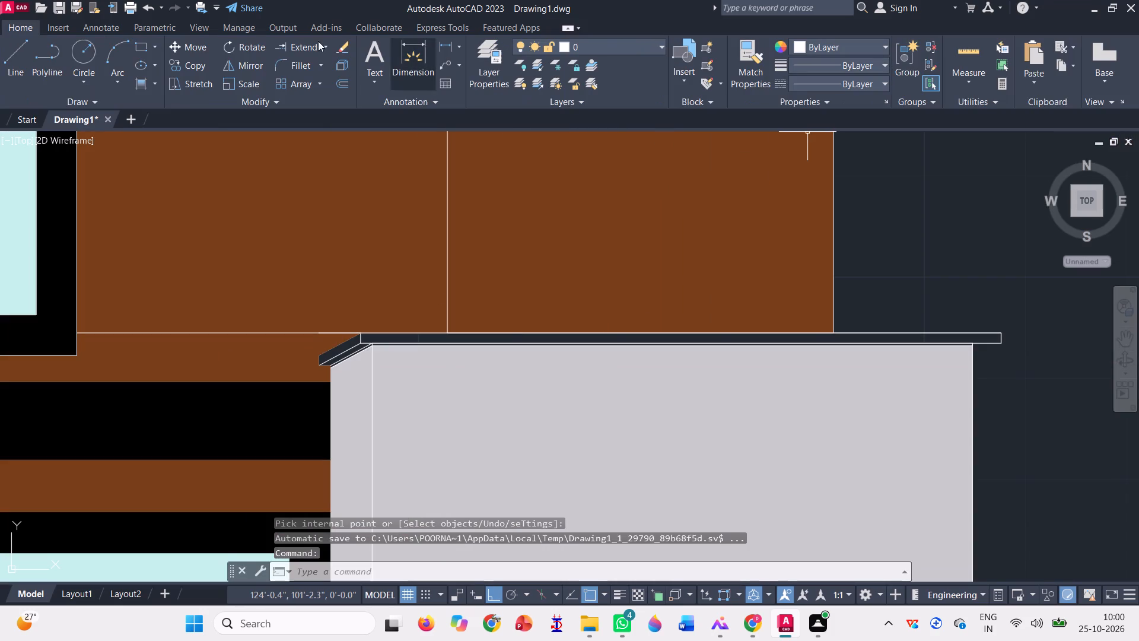
Apply a SOLID hatch in colour 99,100,102 to the straight and angled parts of the right-hand pillar's thin cap.
left_click(140, 84)
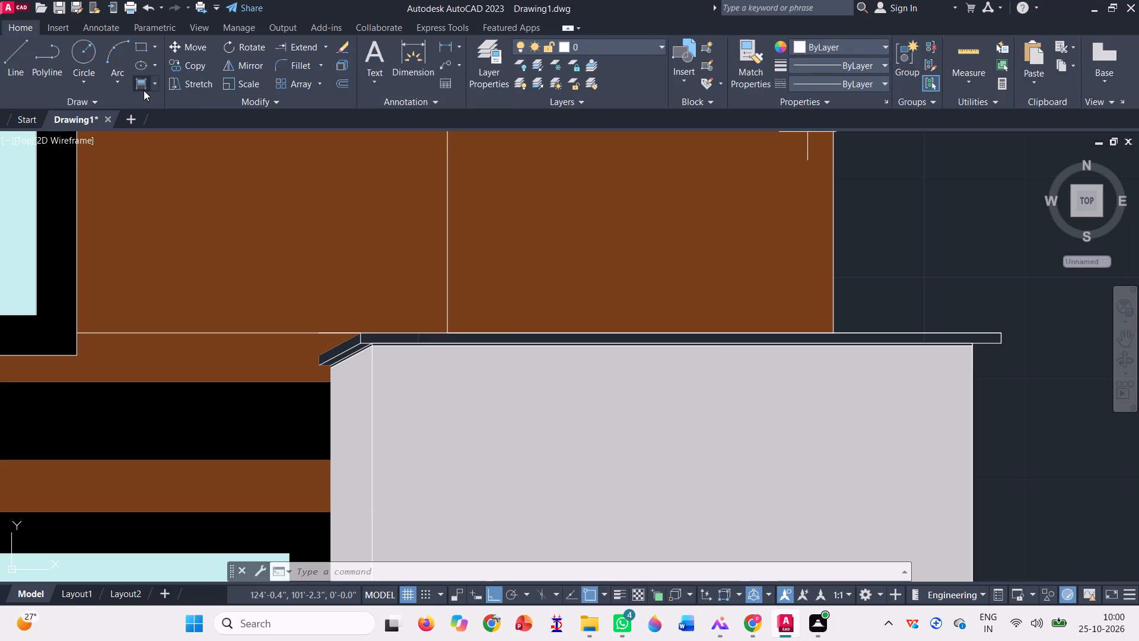
scroll(183, 100, "up", 8)
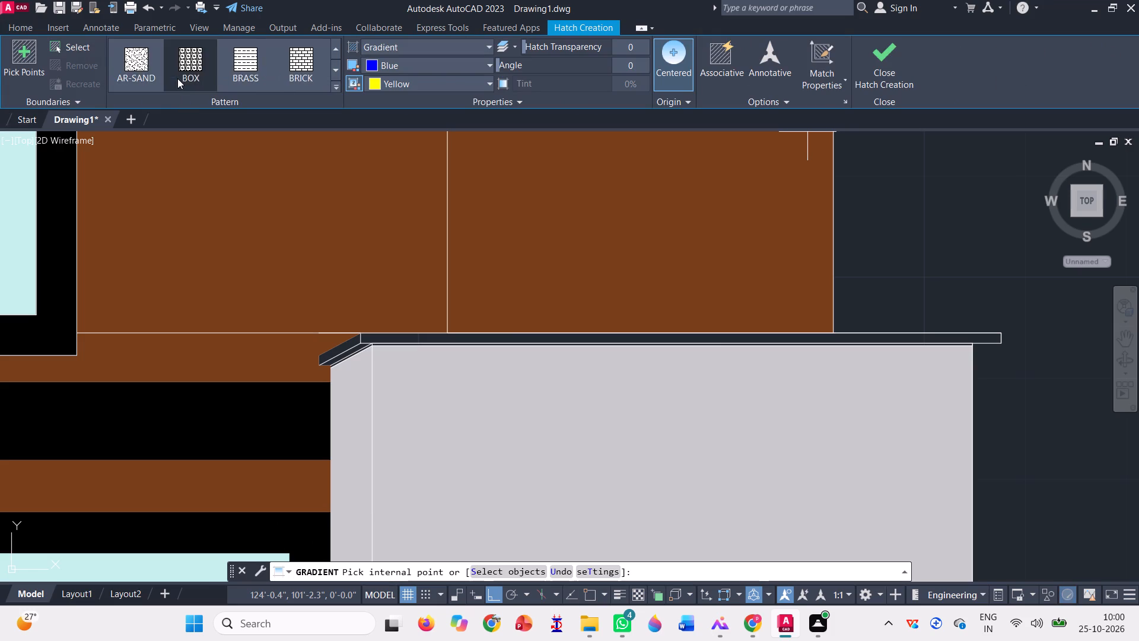
scroll(177, 78, "up", 14)
left_click(148, 63)
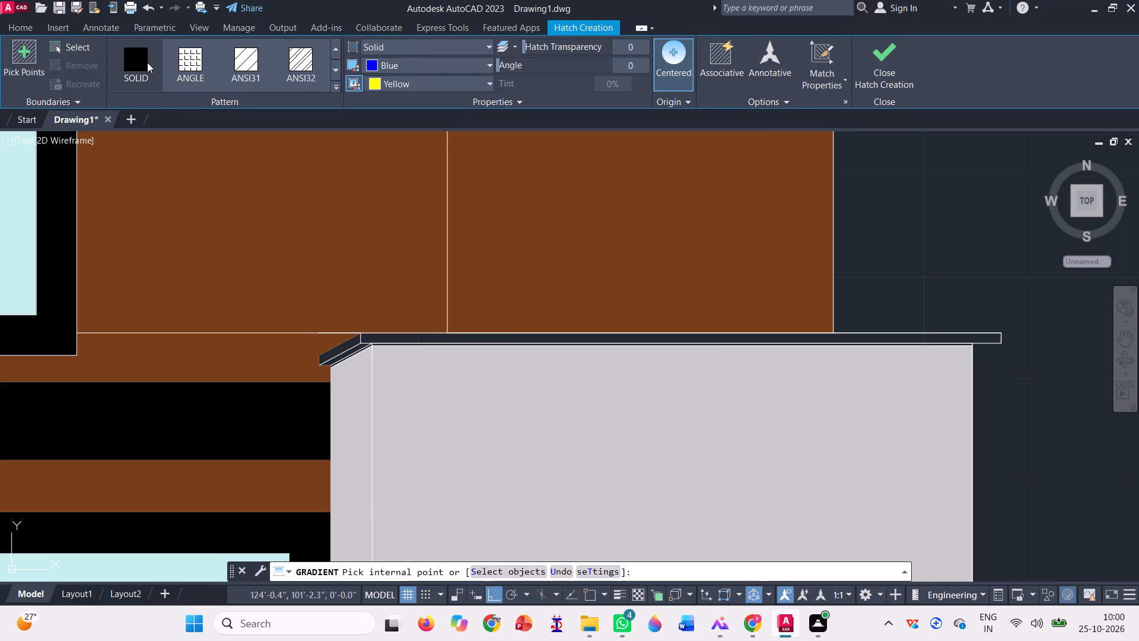
left_click(476, 64)
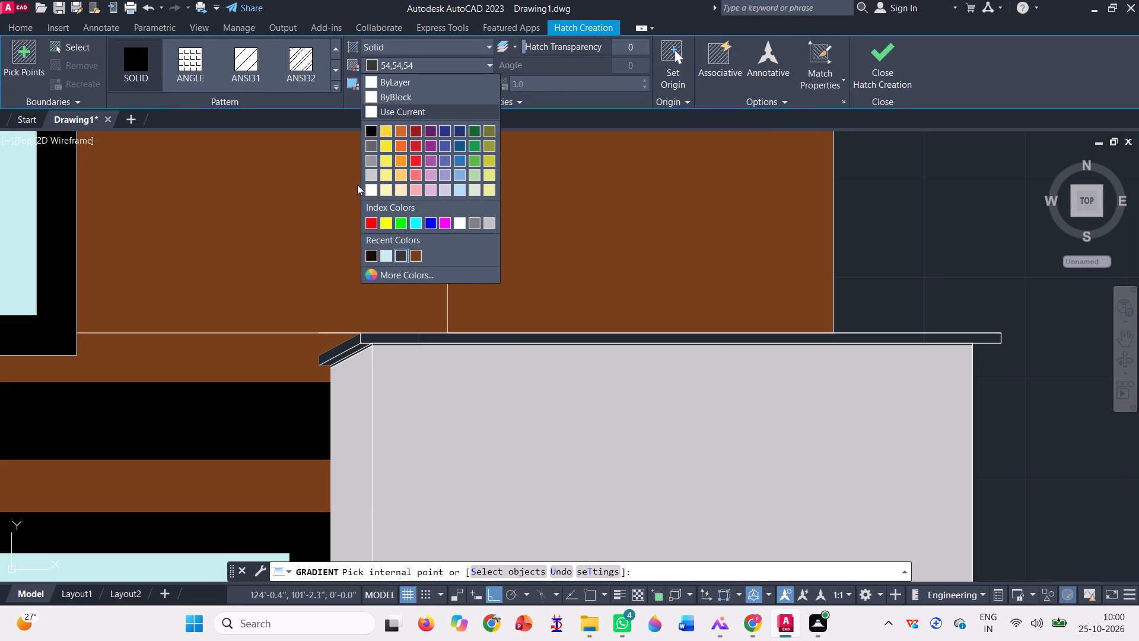
left_click(371, 151)
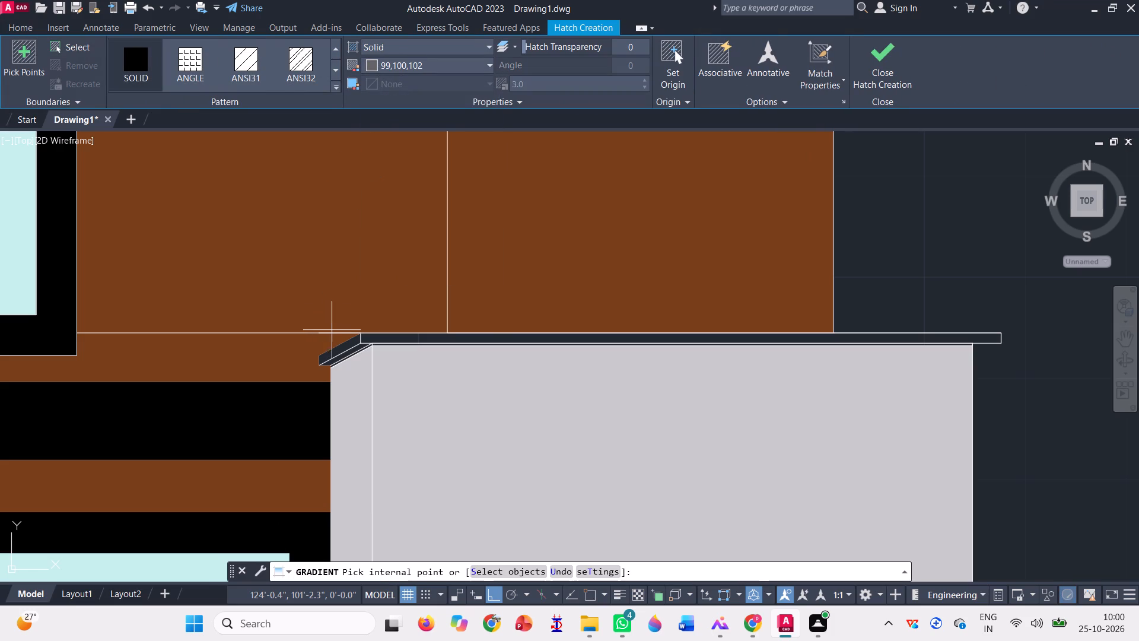
scroll(347, 332, "up", 3)
left_click(461, 359)
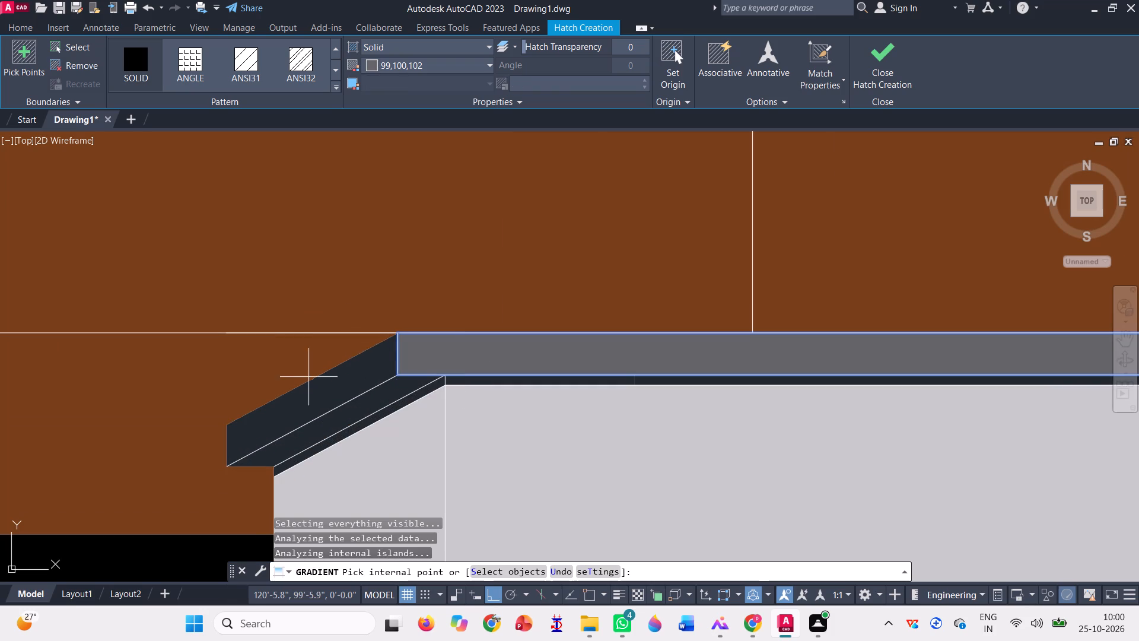
left_click(330, 392)
scroll(329, 390, "down", 7)
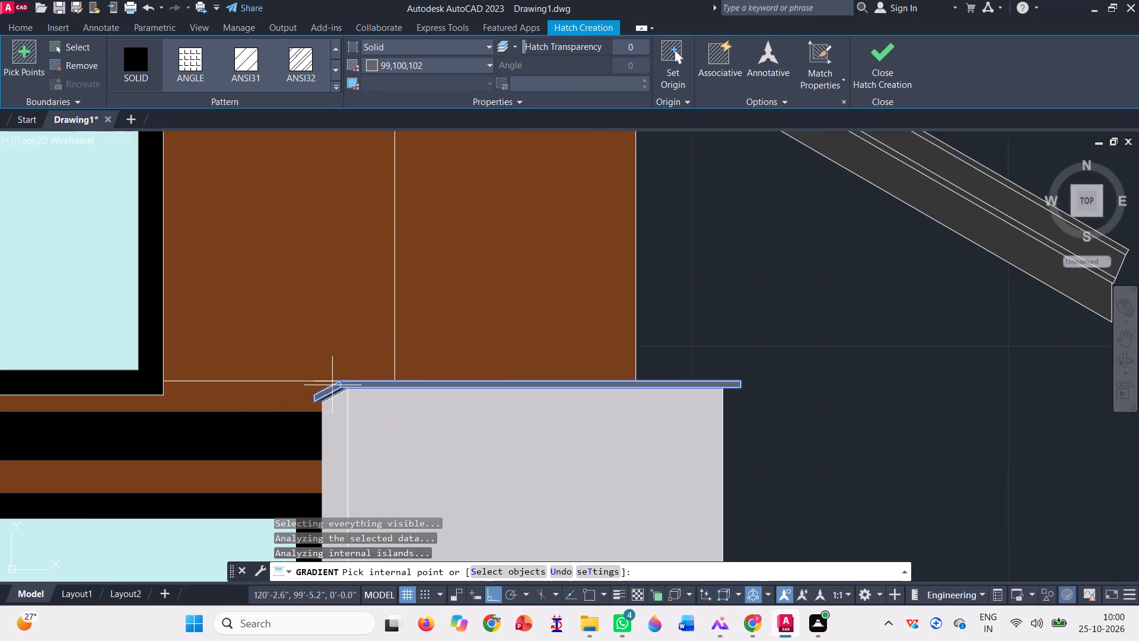
scroll(334, 385, "down", 2)
left_click(882, 64)
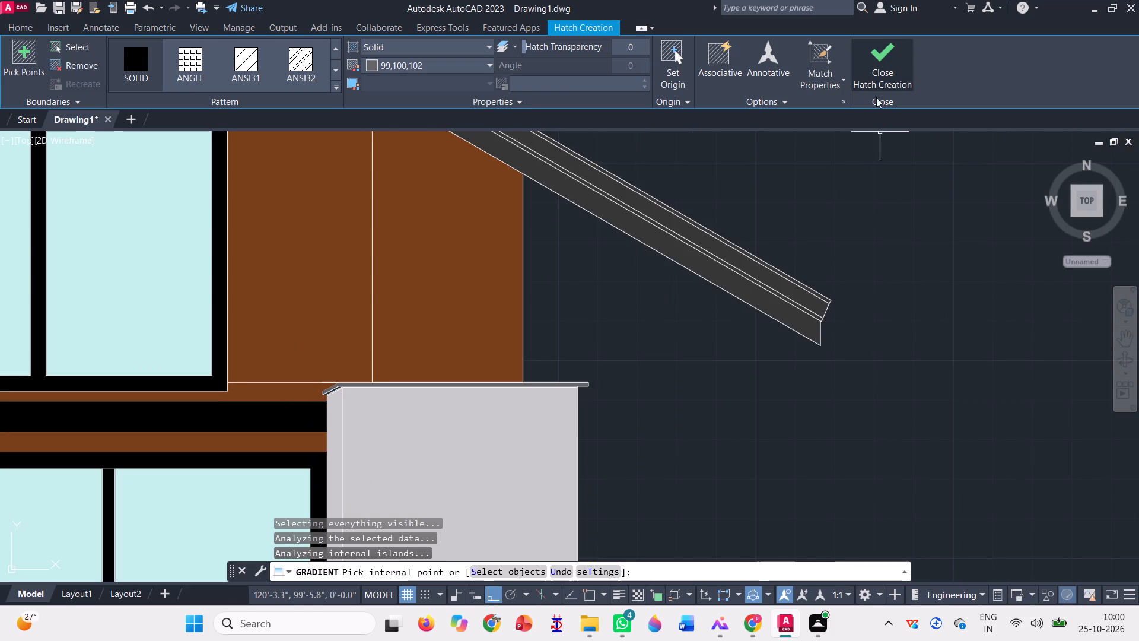
Move all the coloured elevation's solid fills about 65 feet left off their white linework, using the lower-right wall corner as base point.
scroll(600, 350, "down", 3)
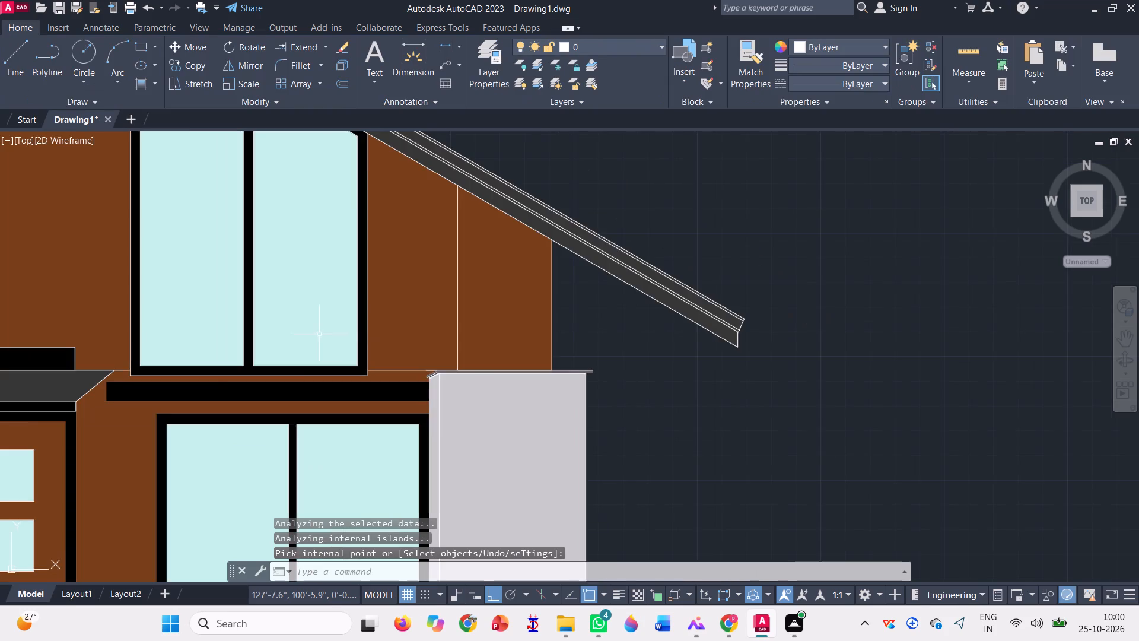
scroll(323, 333, "down", 3)
scroll(472, 316, "down", 1)
scroll(307, 324, "up", 2)
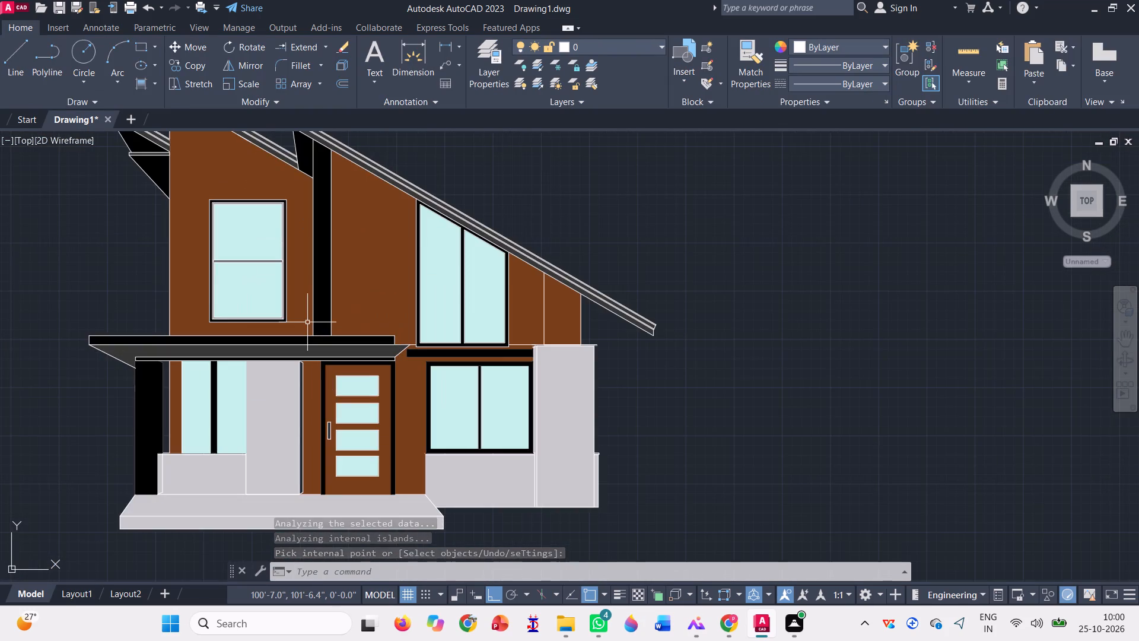
scroll(307, 322, "down", 2)
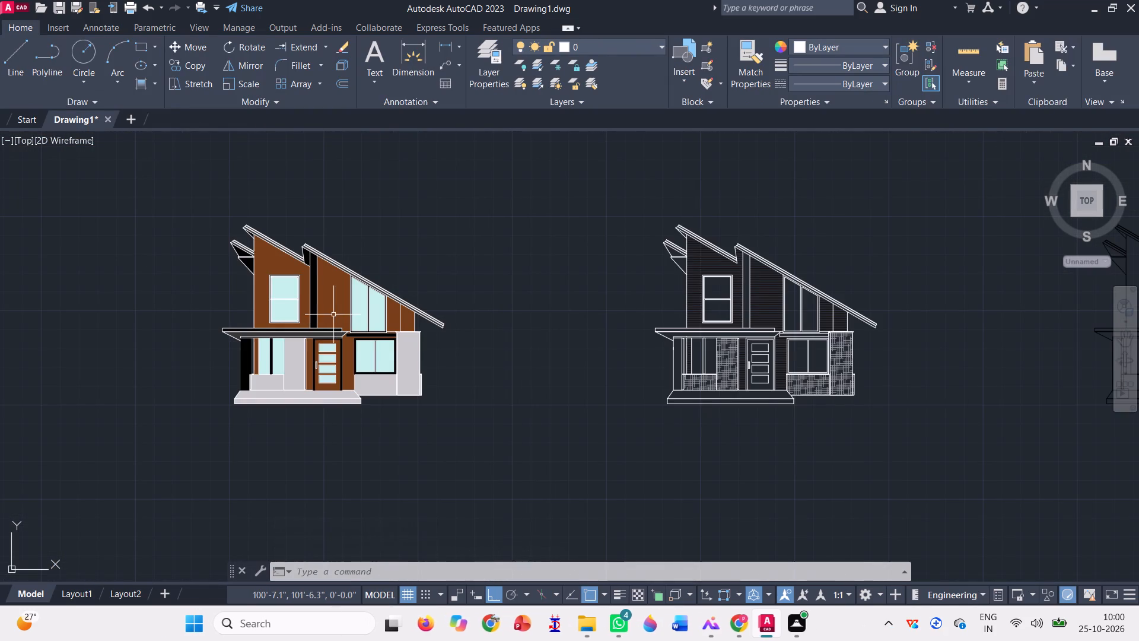
scroll(367, 376, "up", 2)
left_click(358, 383)
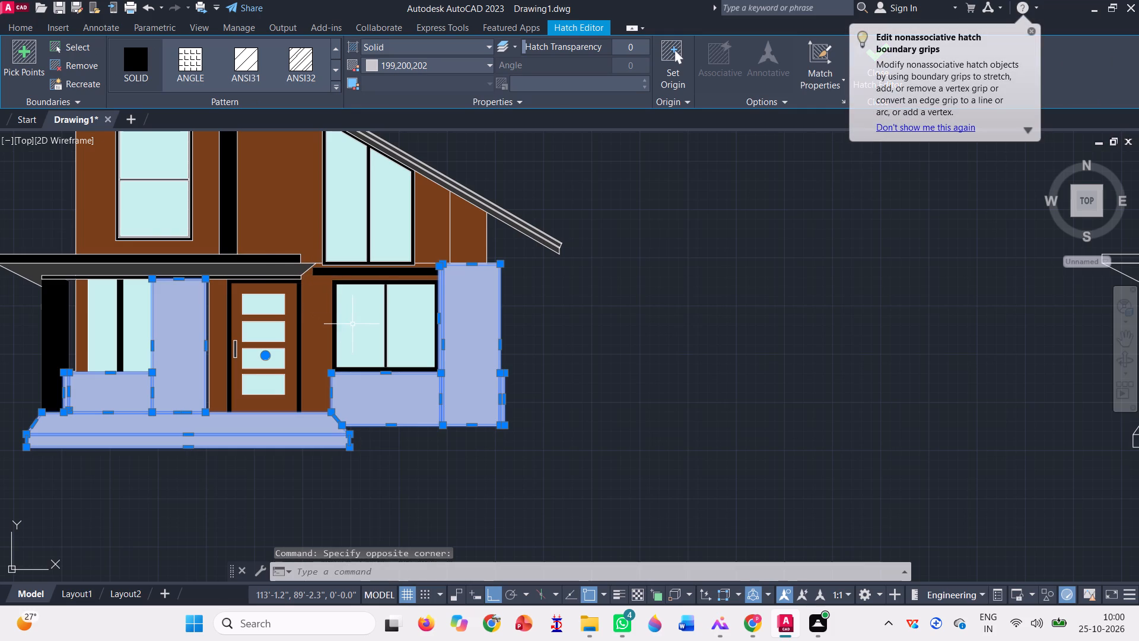
left_click(352, 324)
left_click(297, 309)
scroll(287, 315, "up", 4)
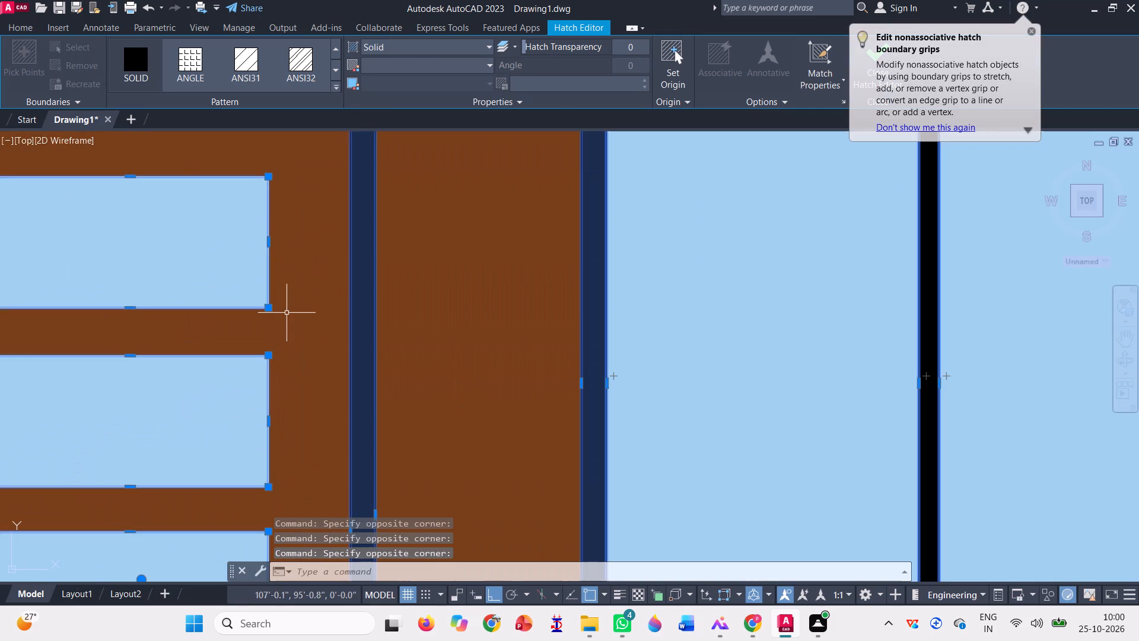
left_click(292, 324)
left_click(445, 301)
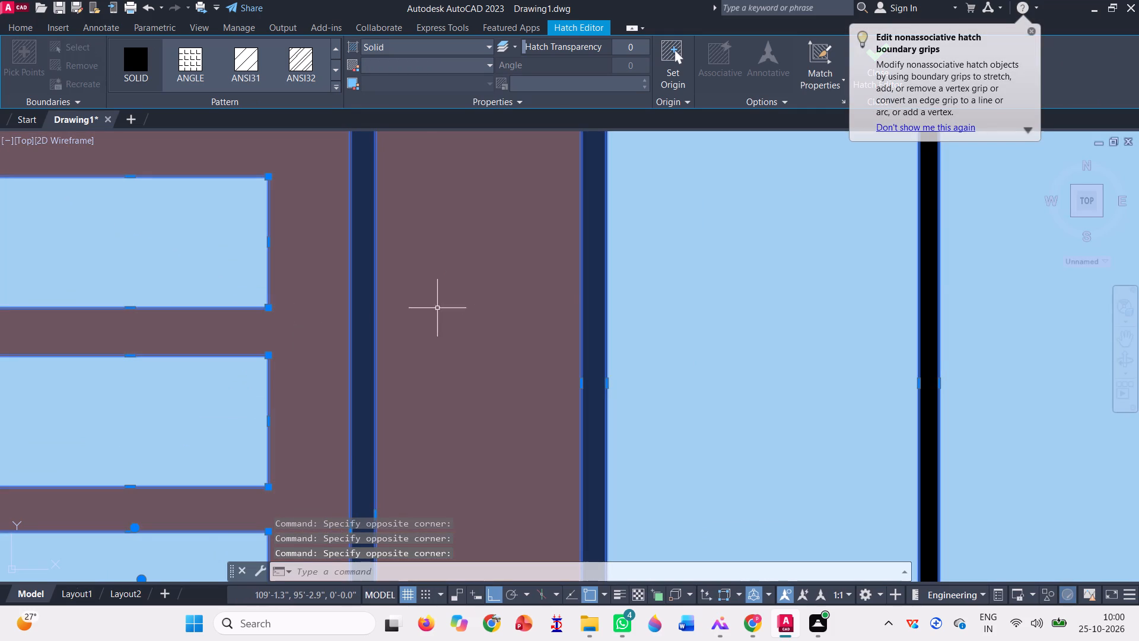
scroll(408, 354, "down", 8)
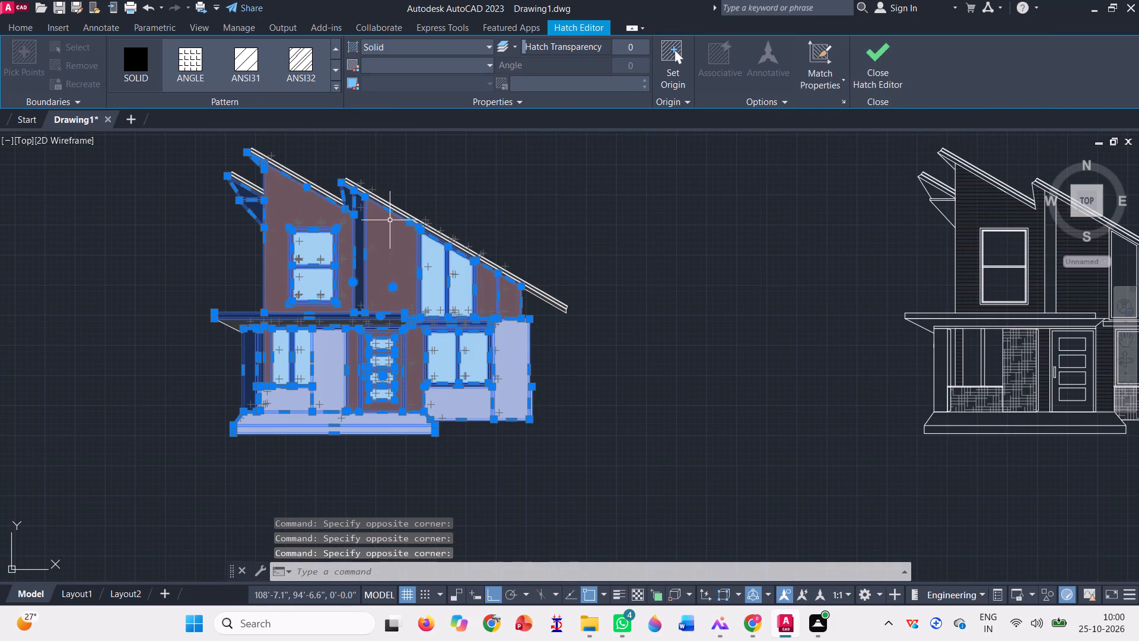
scroll(388, 186, "up", 4)
scroll(321, 265, "up", 4)
left_click(314, 271)
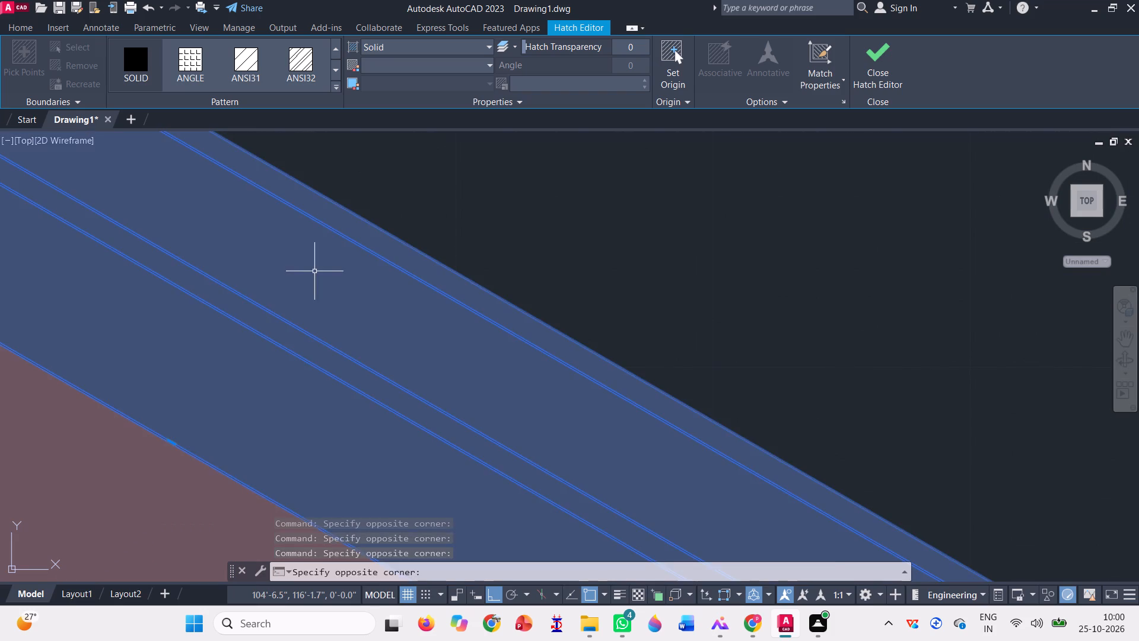
scroll(572, 337, "down", 7)
scroll(506, 306, "down", 2)
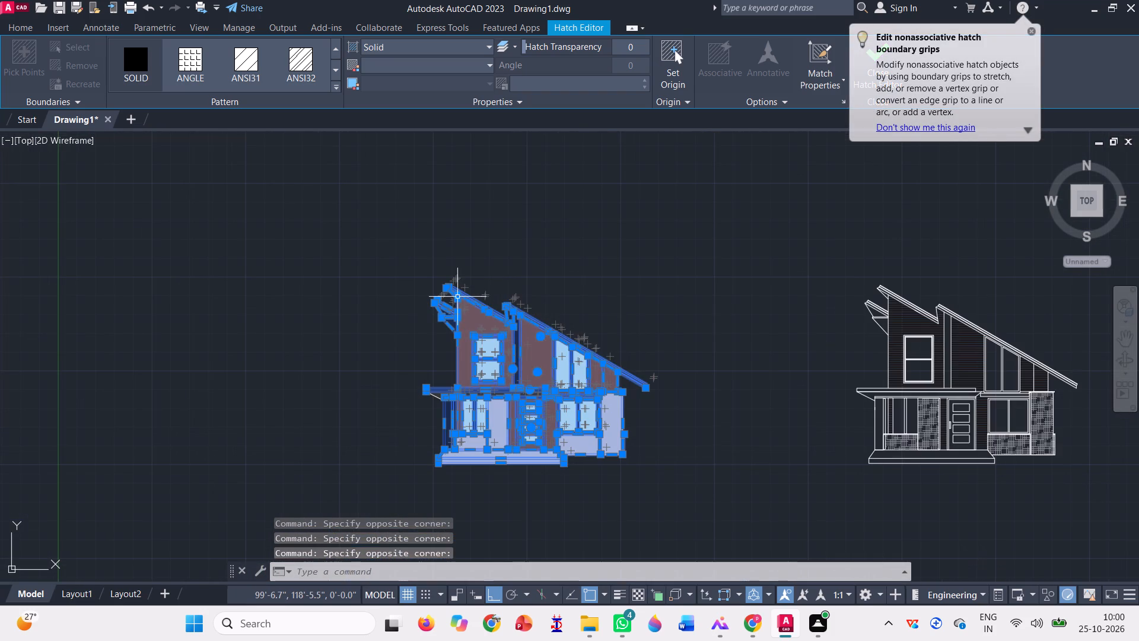
scroll(446, 421, "up", 4)
scroll(383, 264, "up", 3)
left_click(393, 246)
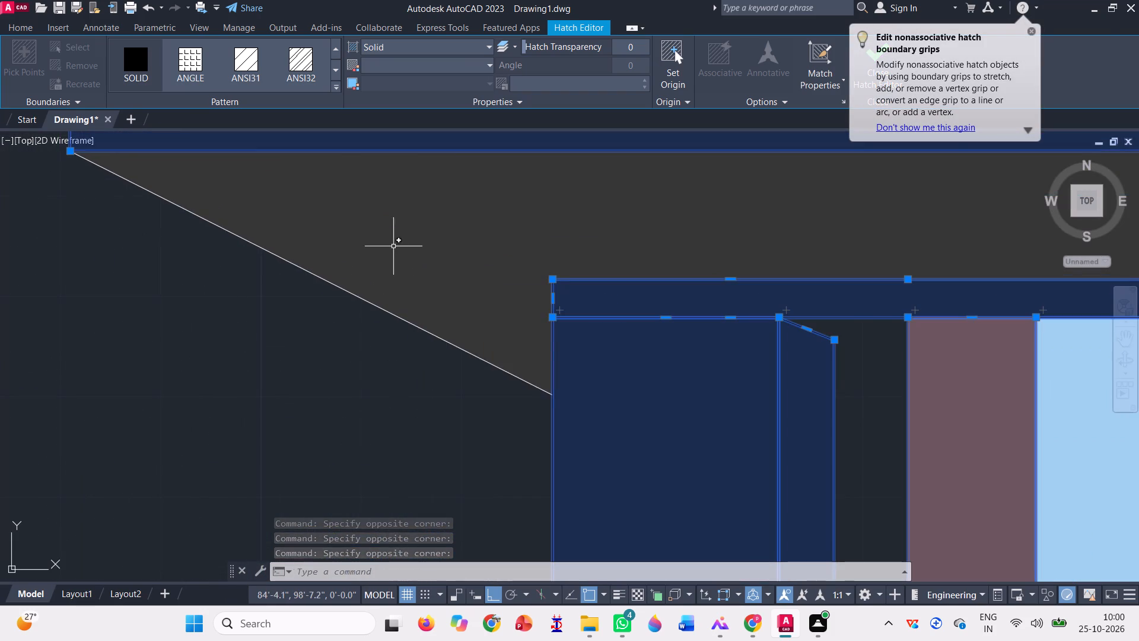
scroll(345, 328, "down", 9)
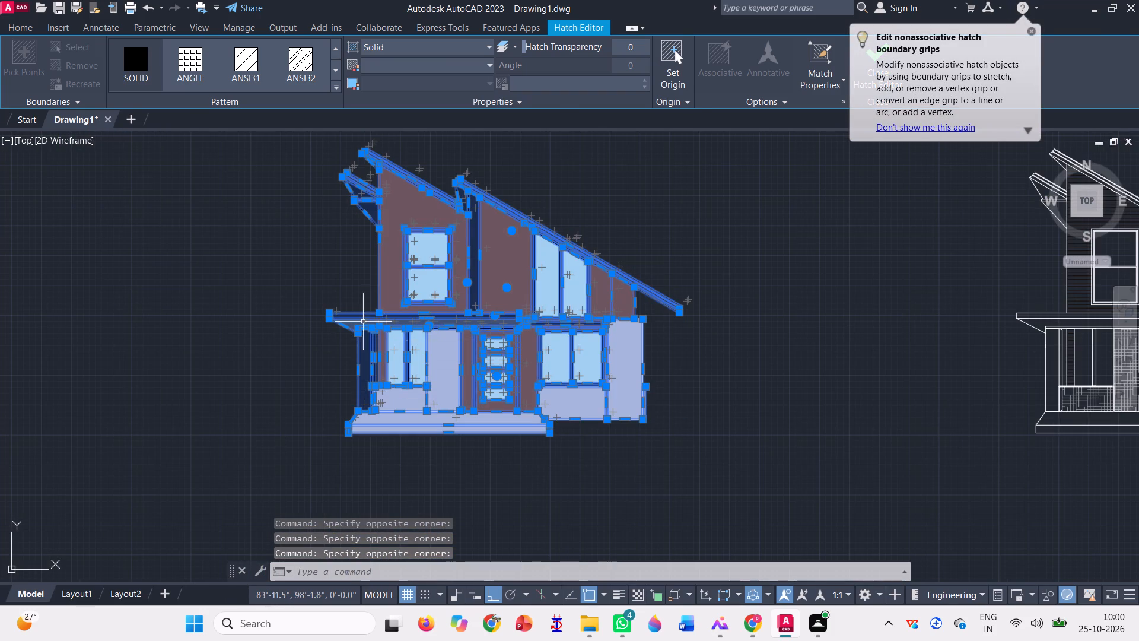
type("m")
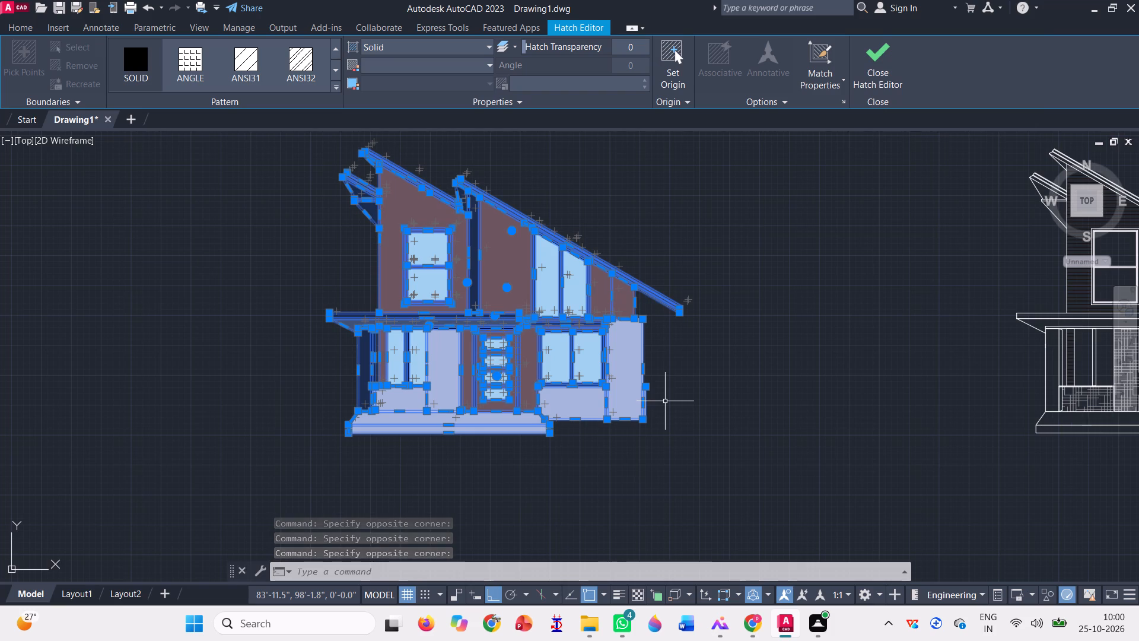
key("space")
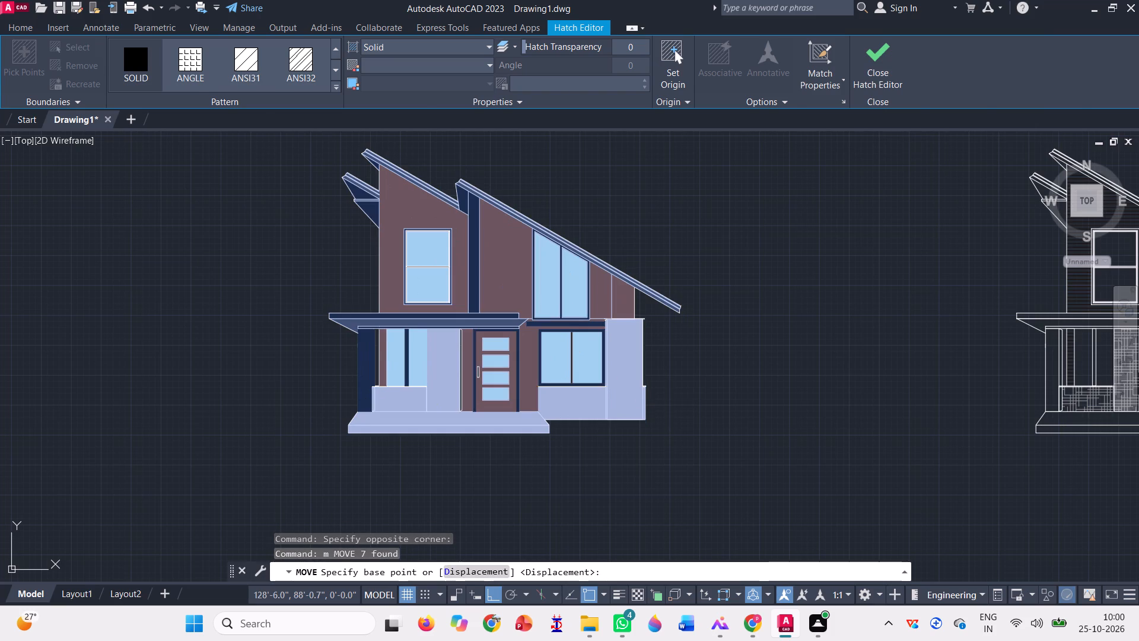
scroll(637, 442, "up", 3)
left_click(675, 356)
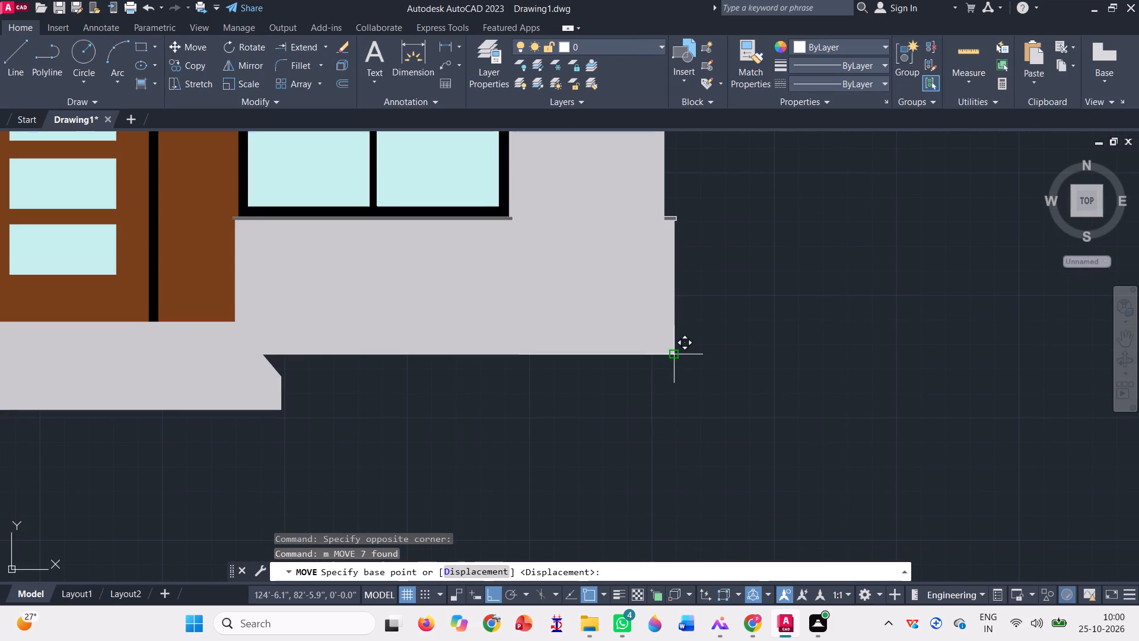
scroll(905, 382, "down", 4)
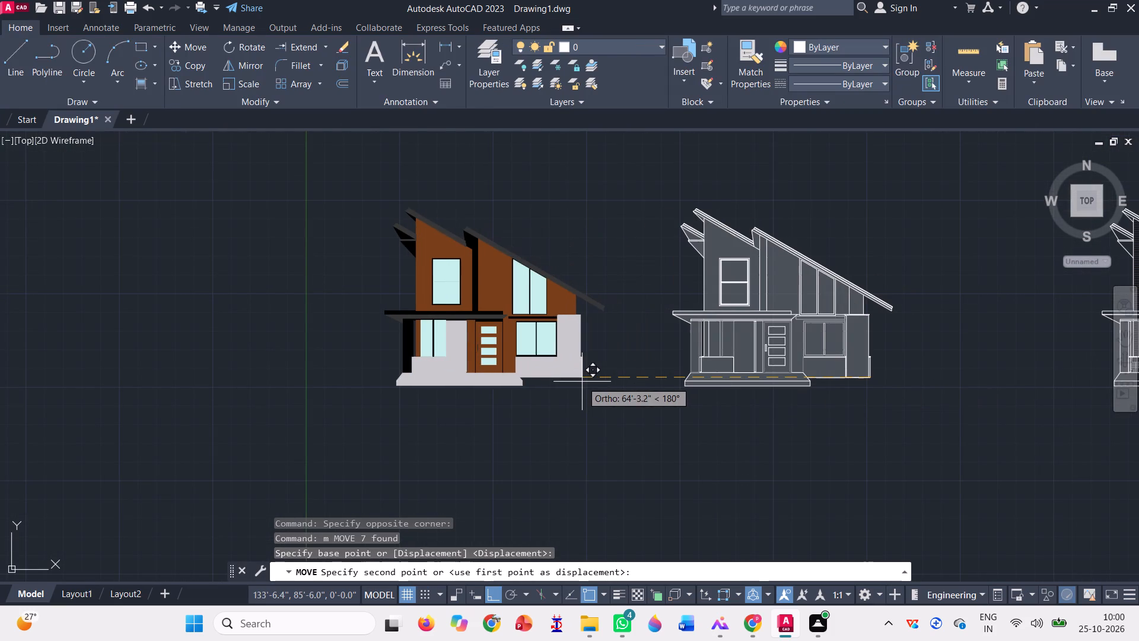
left_click(579, 378)
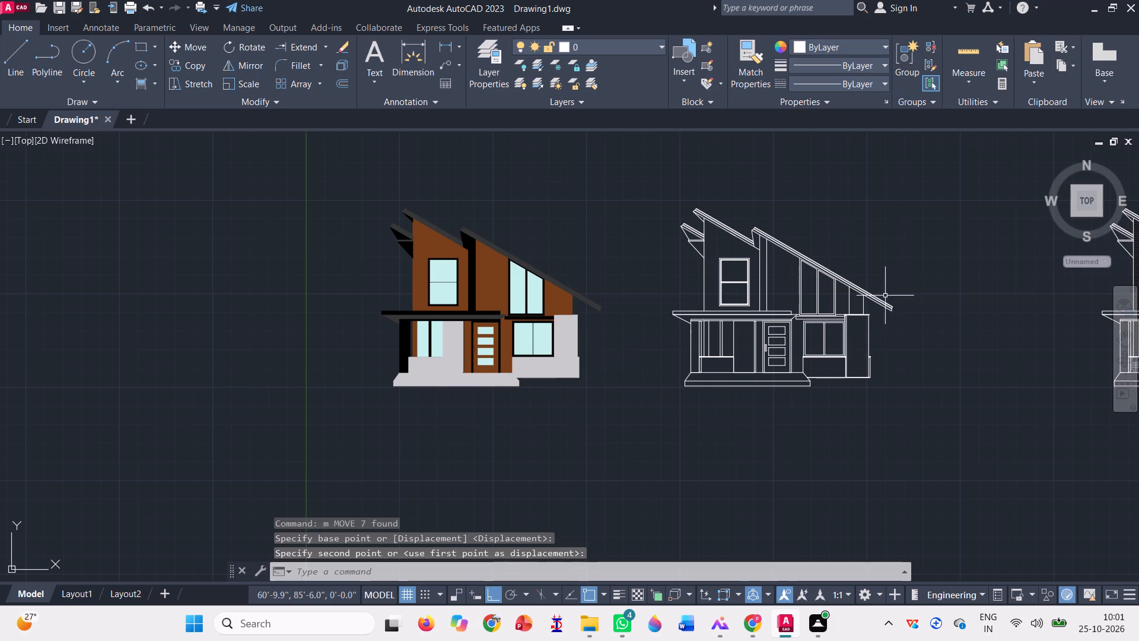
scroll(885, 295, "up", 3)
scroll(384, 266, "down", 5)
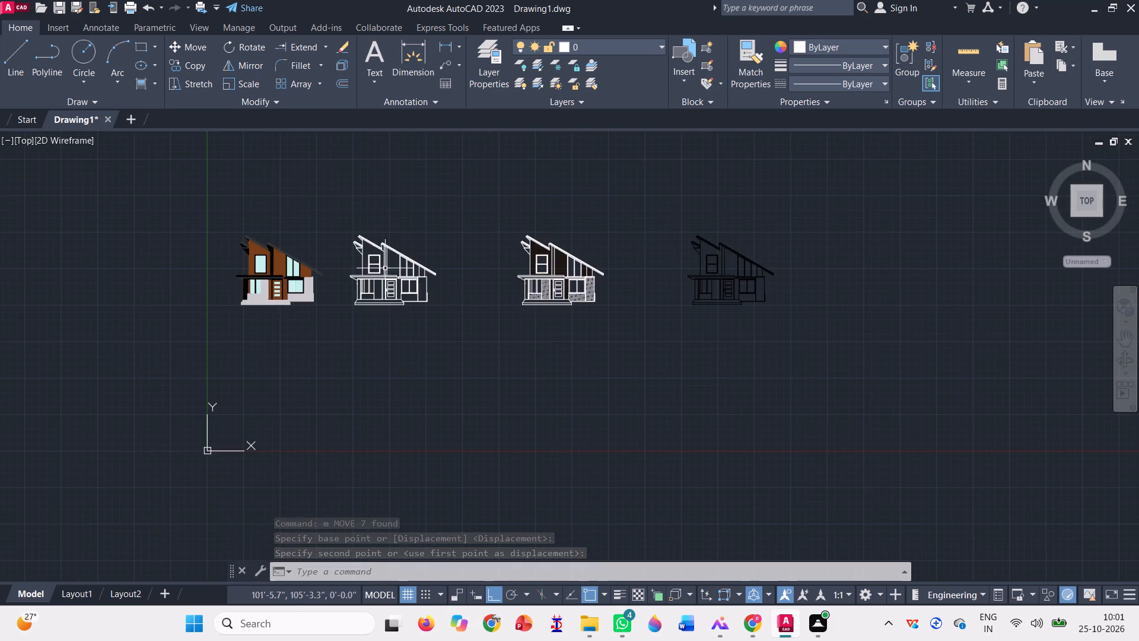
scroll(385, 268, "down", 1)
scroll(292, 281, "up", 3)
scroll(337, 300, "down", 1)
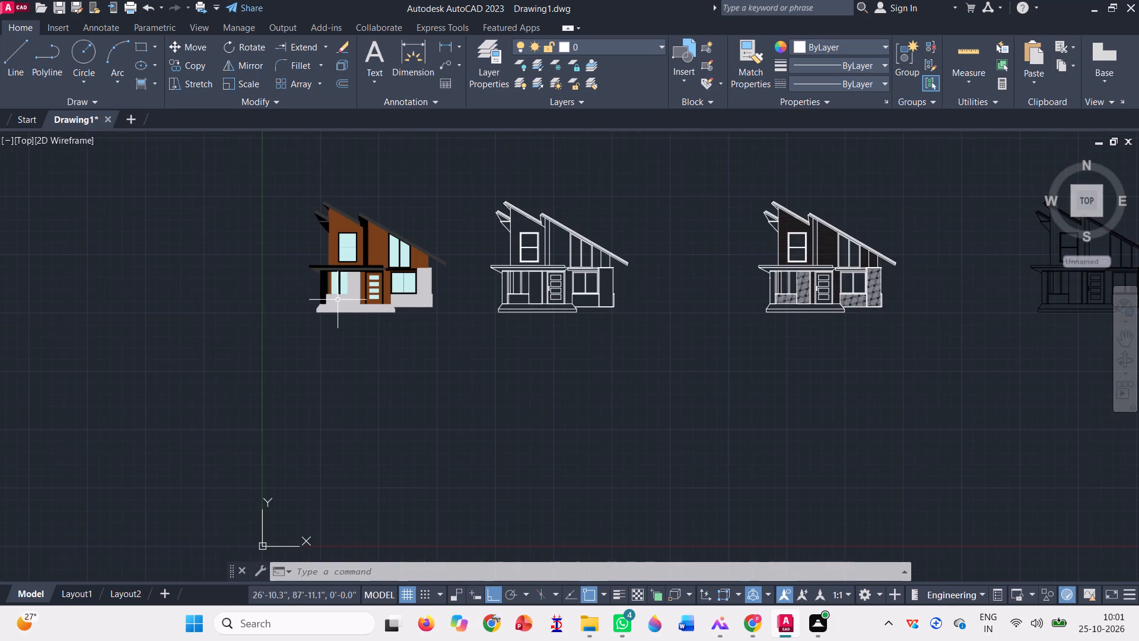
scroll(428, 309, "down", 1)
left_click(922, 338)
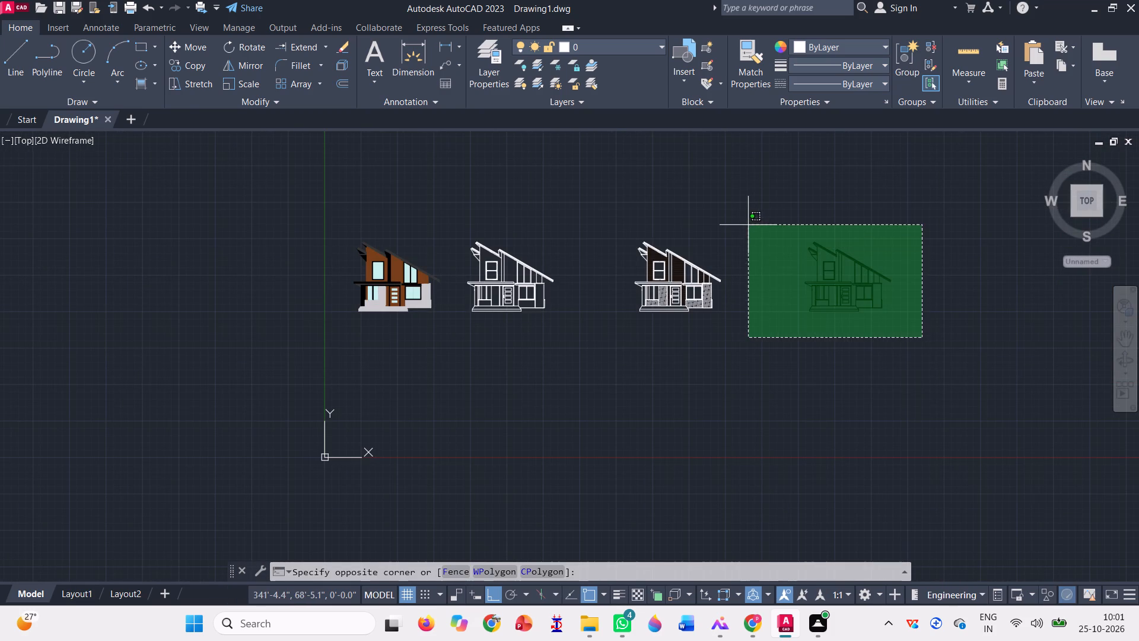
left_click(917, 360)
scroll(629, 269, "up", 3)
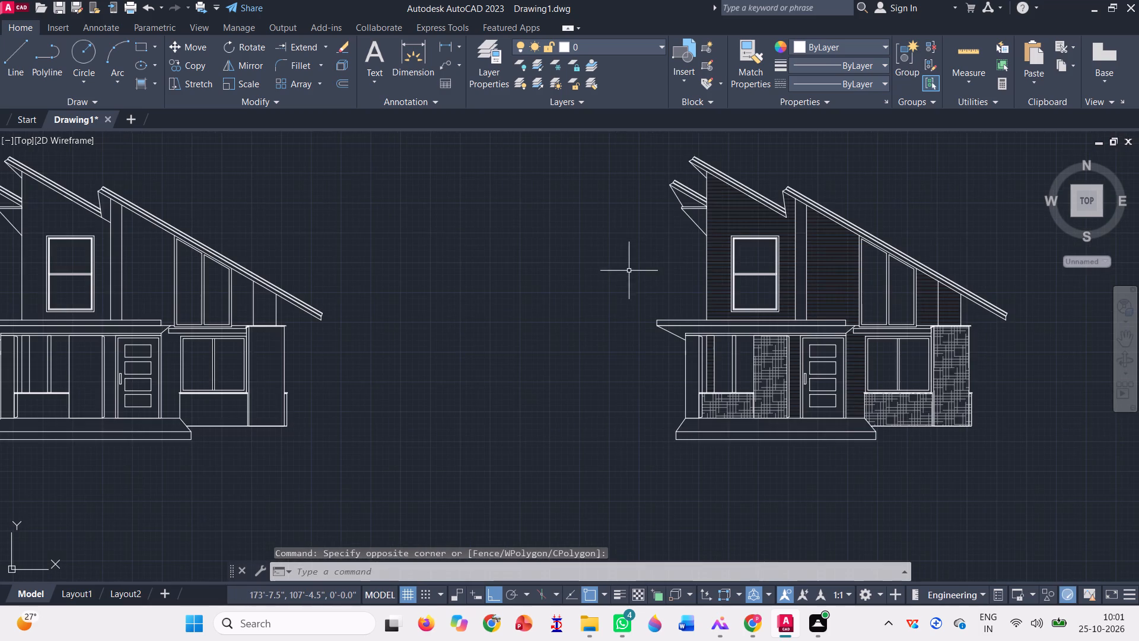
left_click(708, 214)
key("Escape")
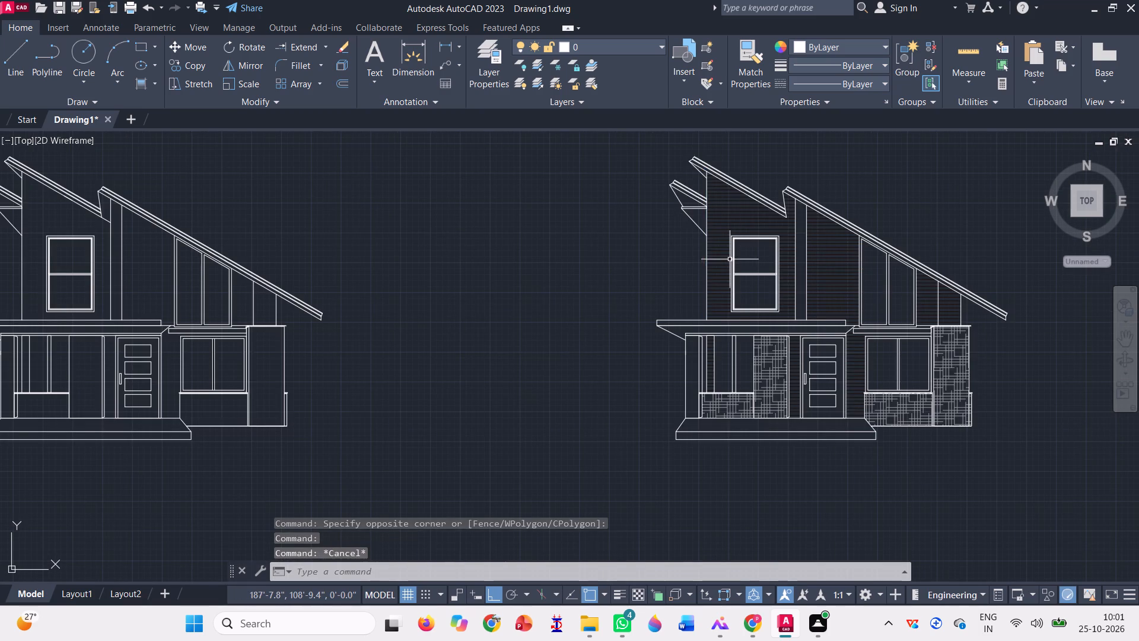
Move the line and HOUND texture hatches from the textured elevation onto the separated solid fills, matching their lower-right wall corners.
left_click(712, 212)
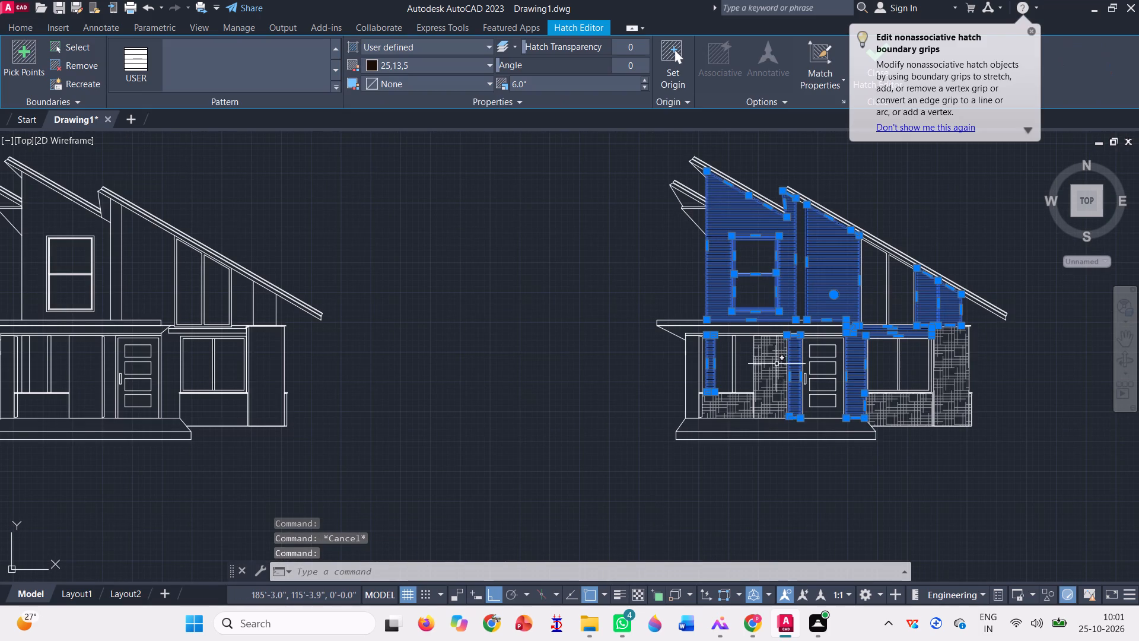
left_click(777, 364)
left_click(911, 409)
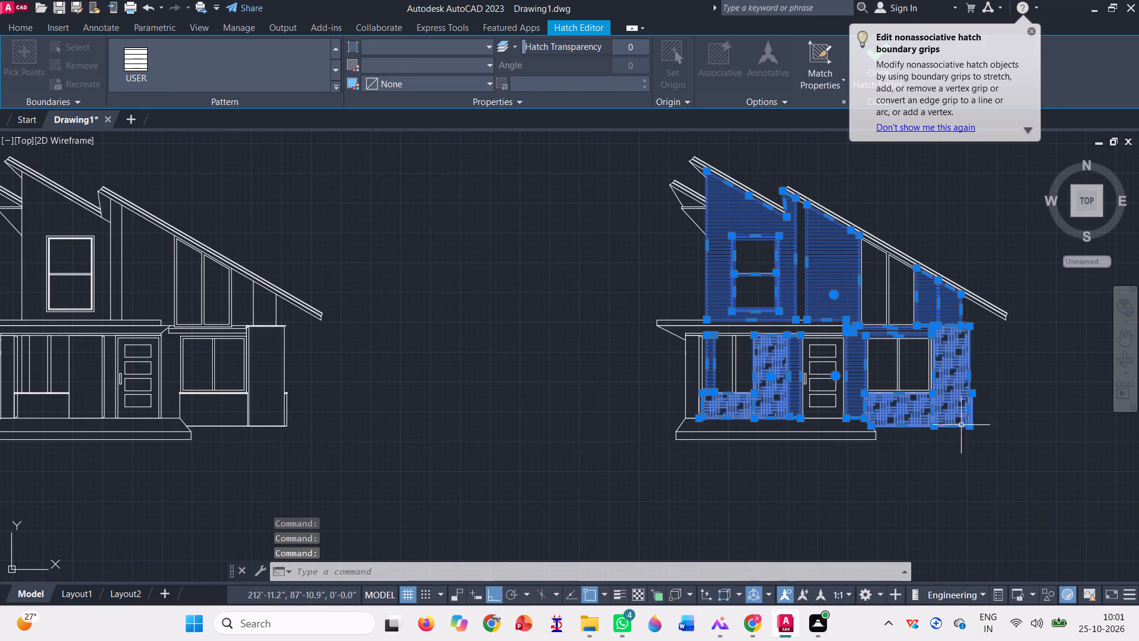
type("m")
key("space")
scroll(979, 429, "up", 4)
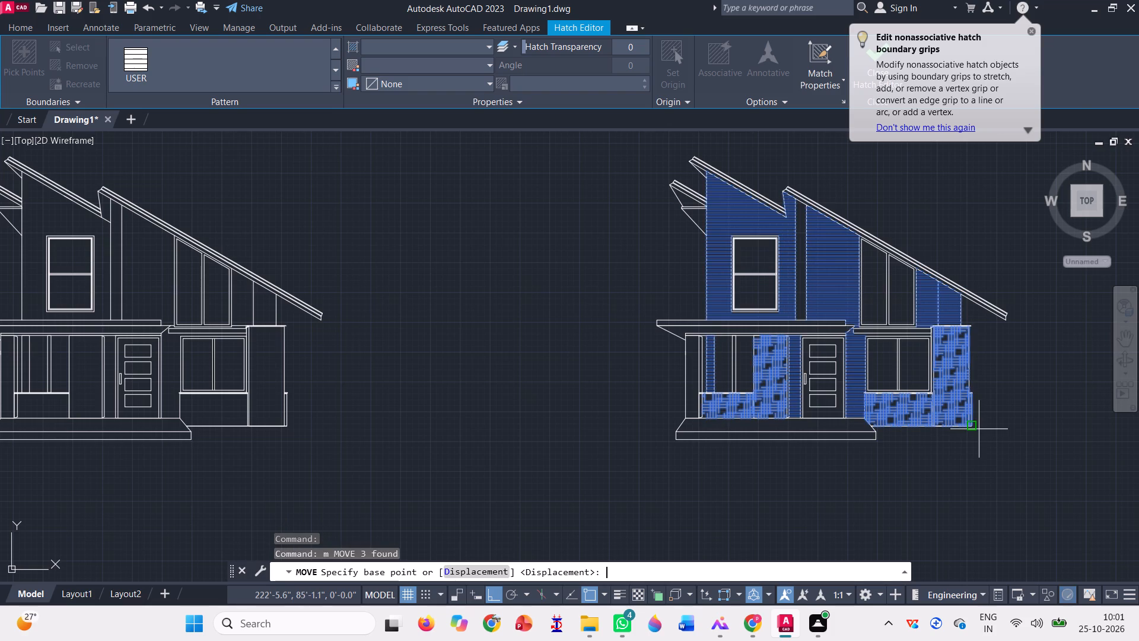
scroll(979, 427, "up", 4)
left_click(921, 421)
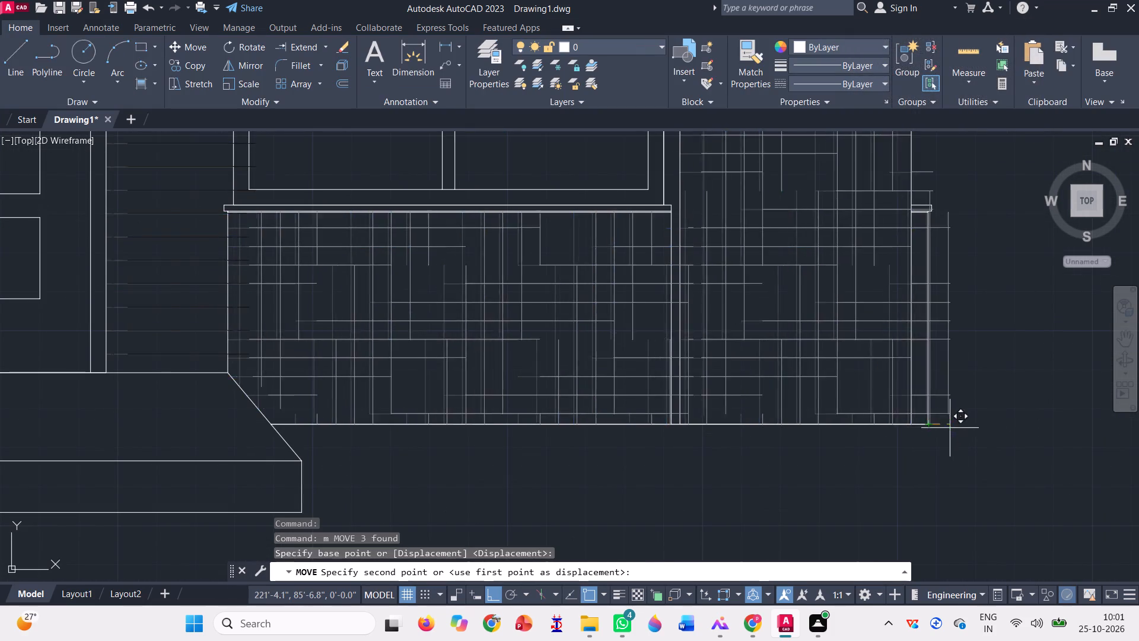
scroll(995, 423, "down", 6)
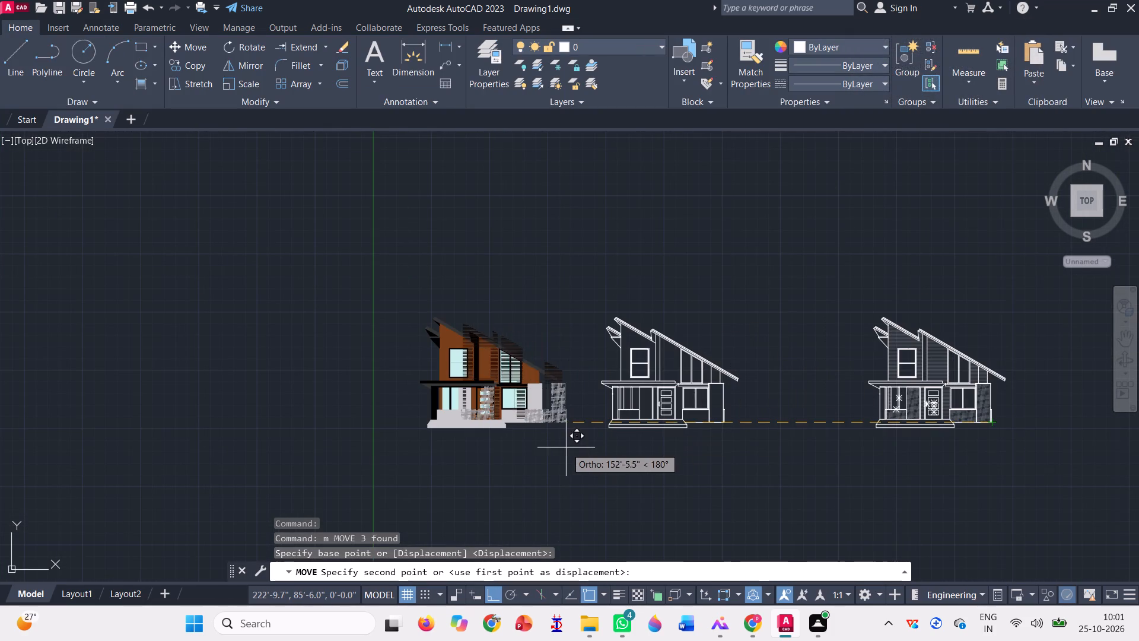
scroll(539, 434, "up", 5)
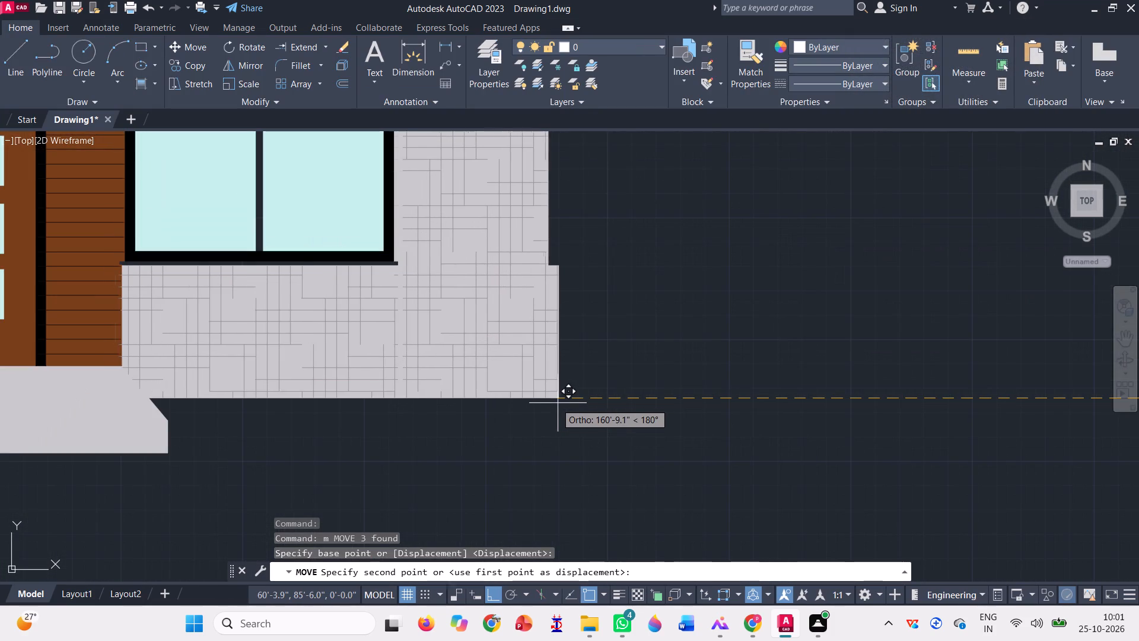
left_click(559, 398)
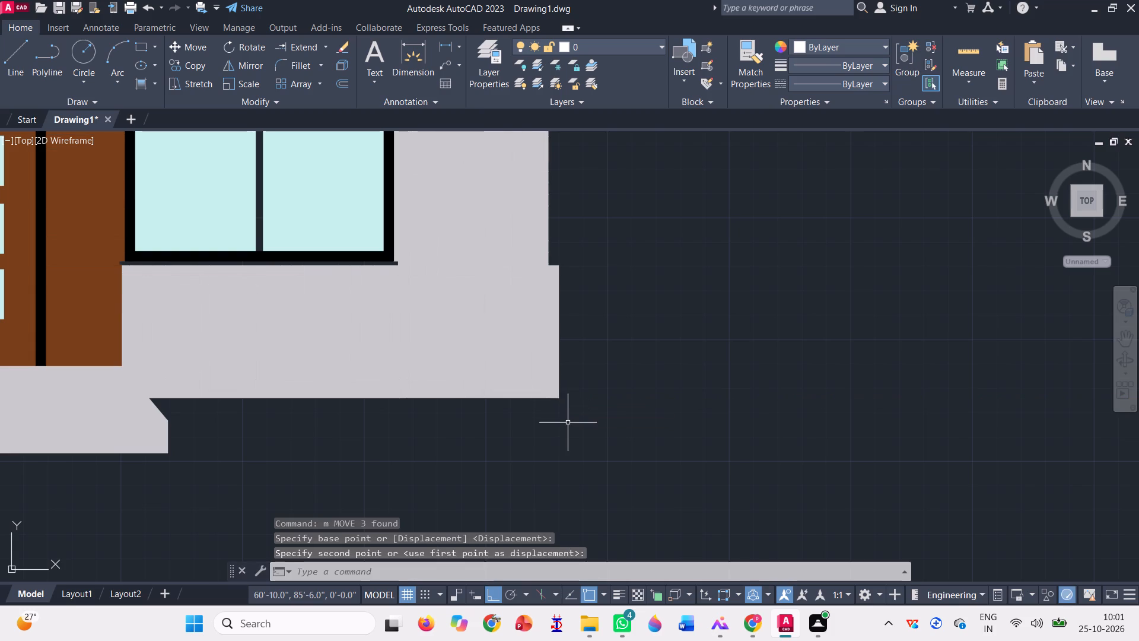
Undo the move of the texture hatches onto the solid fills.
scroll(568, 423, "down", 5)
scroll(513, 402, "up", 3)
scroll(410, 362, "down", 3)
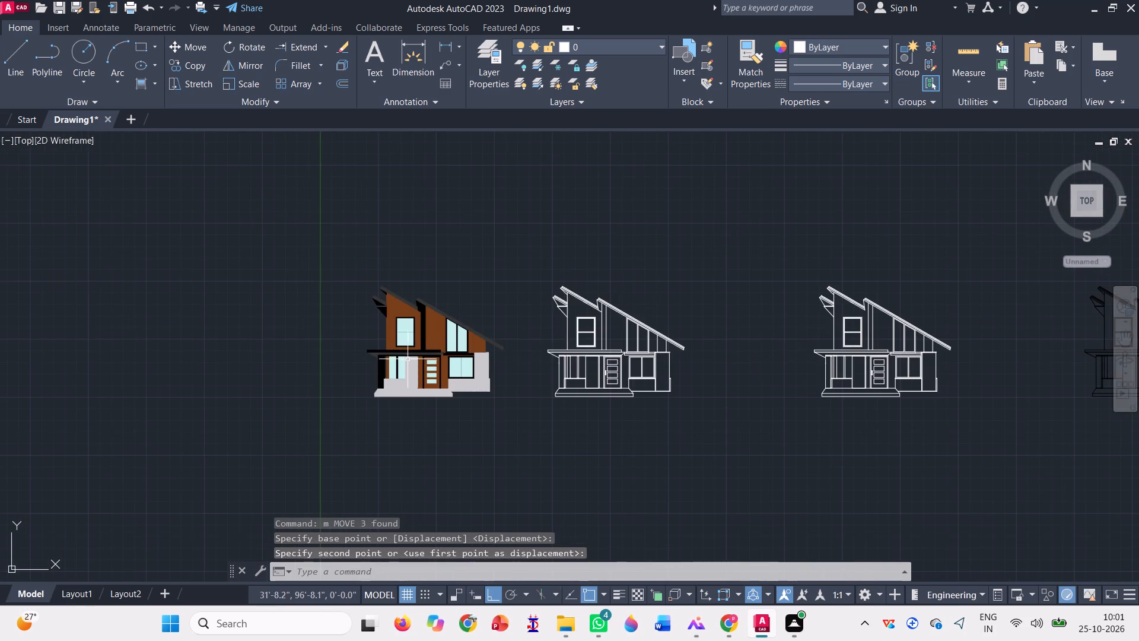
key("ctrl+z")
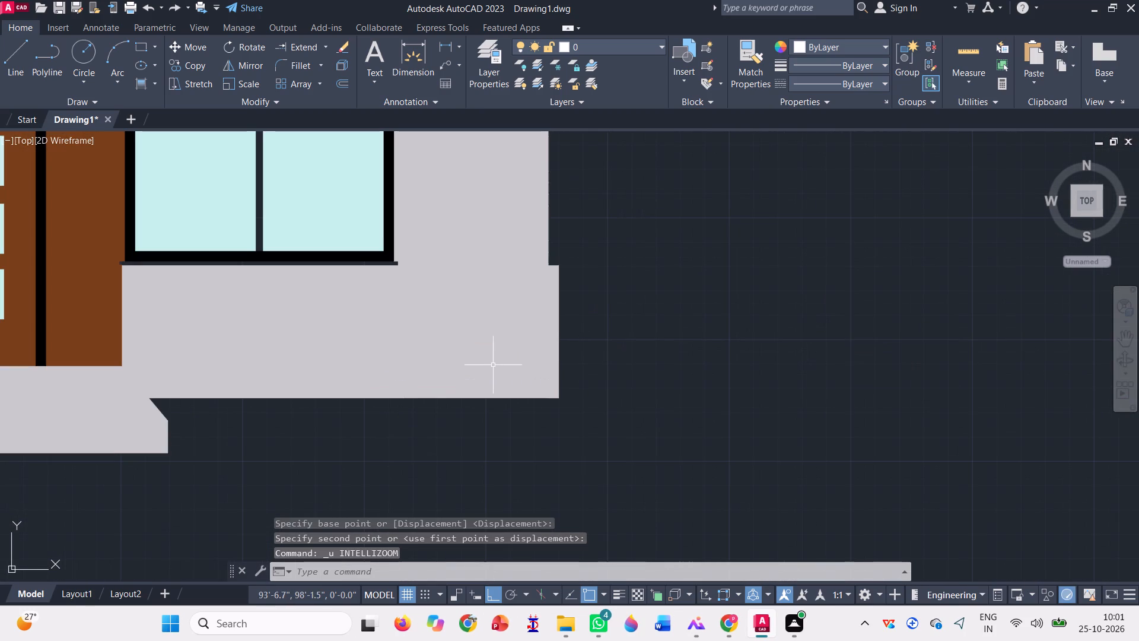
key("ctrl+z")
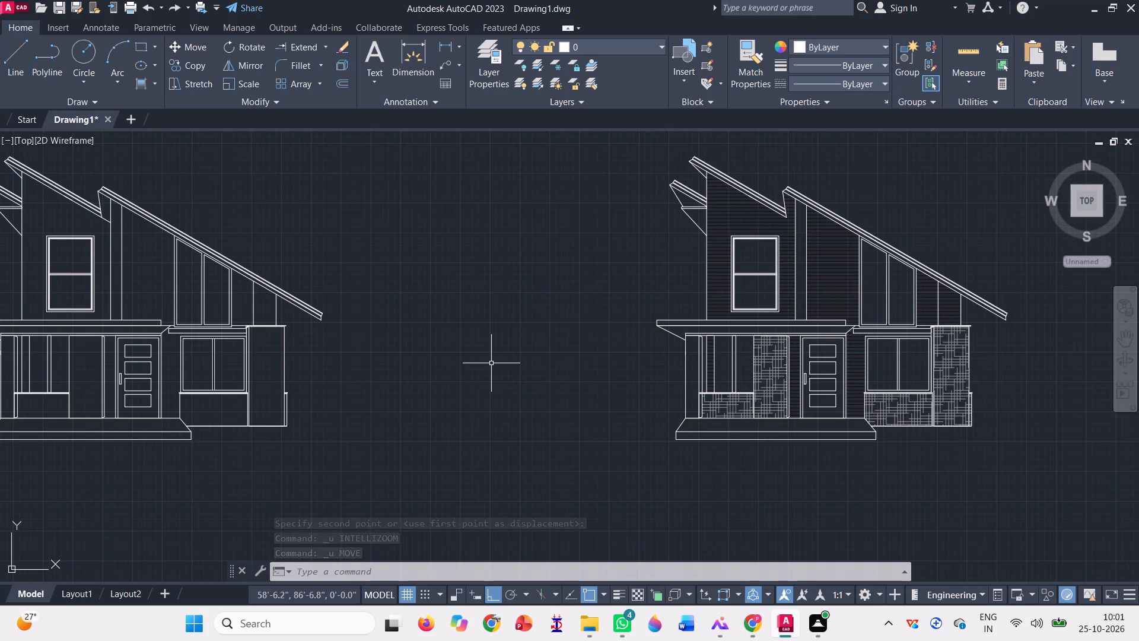
Move the black linework elevation onto the separated solid fills, matching their lower-right wall corners.
scroll(720, 404, "down", 2)
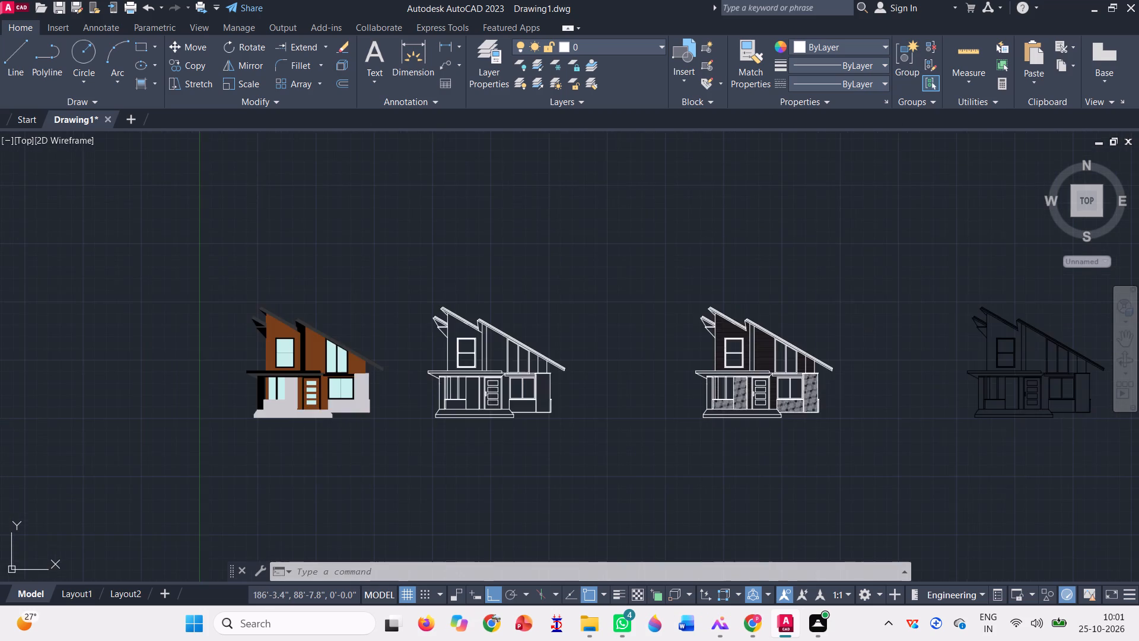
scroll(682, 370, "down", 1)
scroll(453, 398, "up", 2)
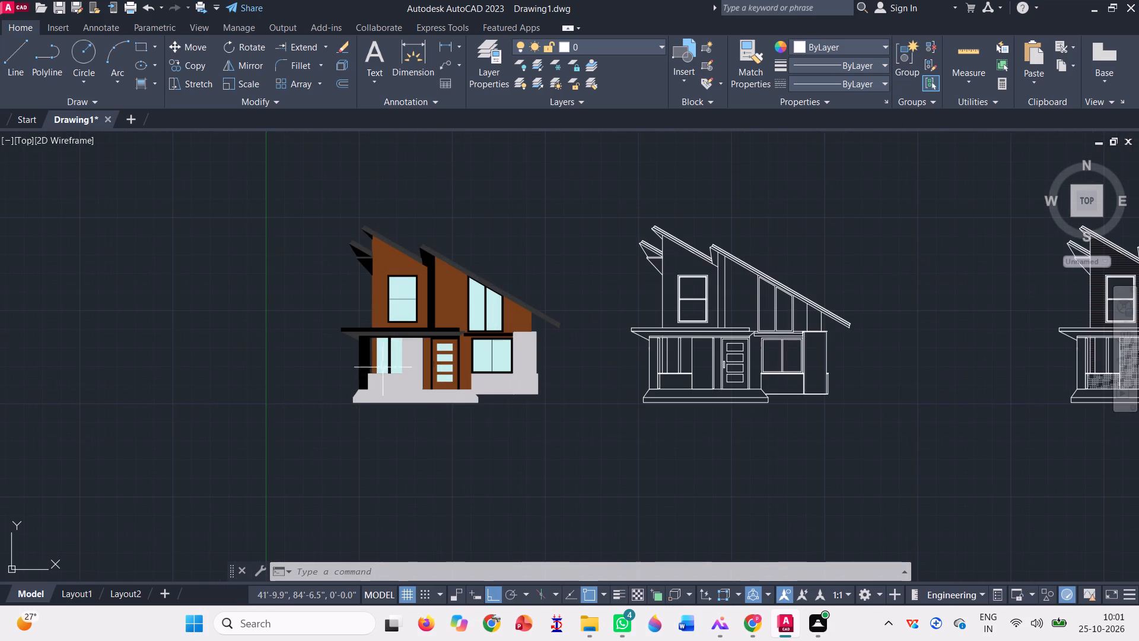
scroll(380, 355, "down", 2)
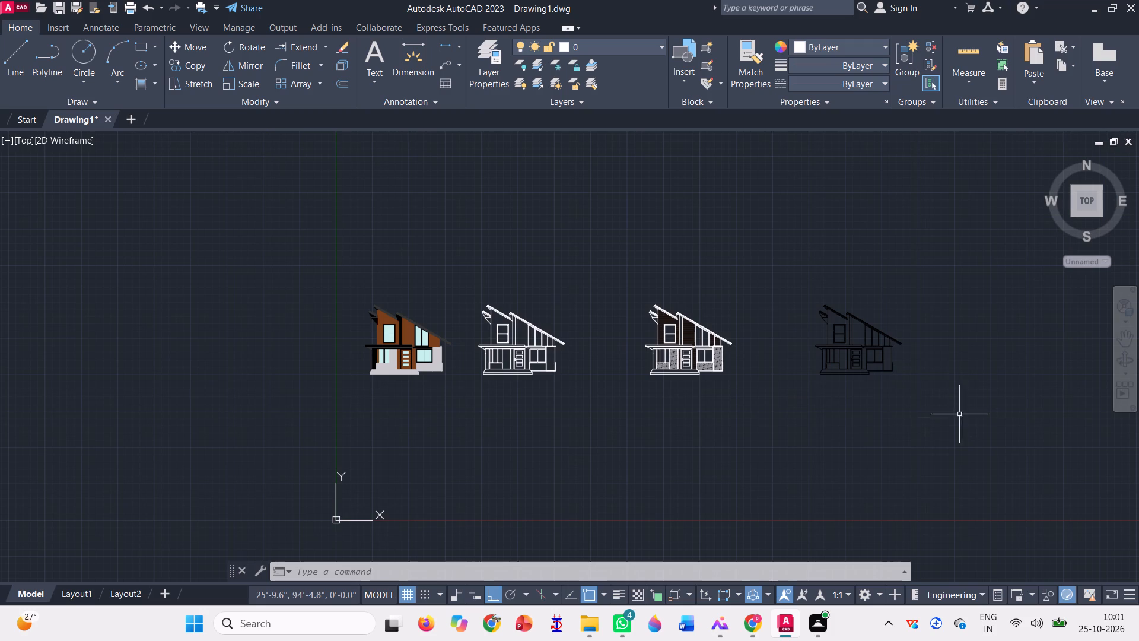
left_click(941, 418)
left_click(785, 271)
type("m")
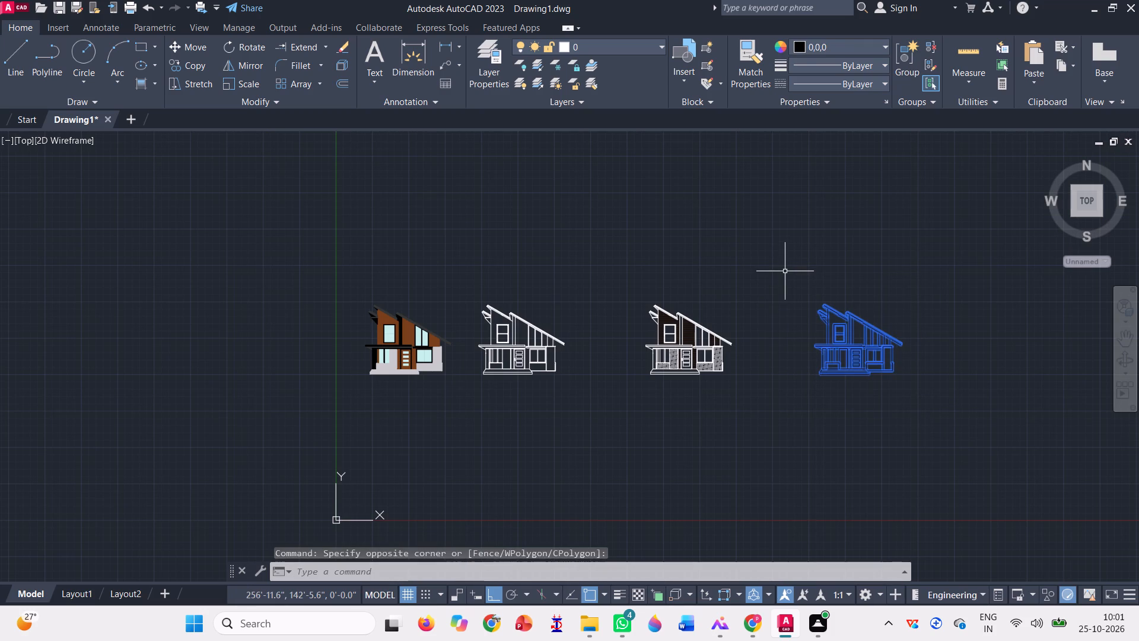
key("space")
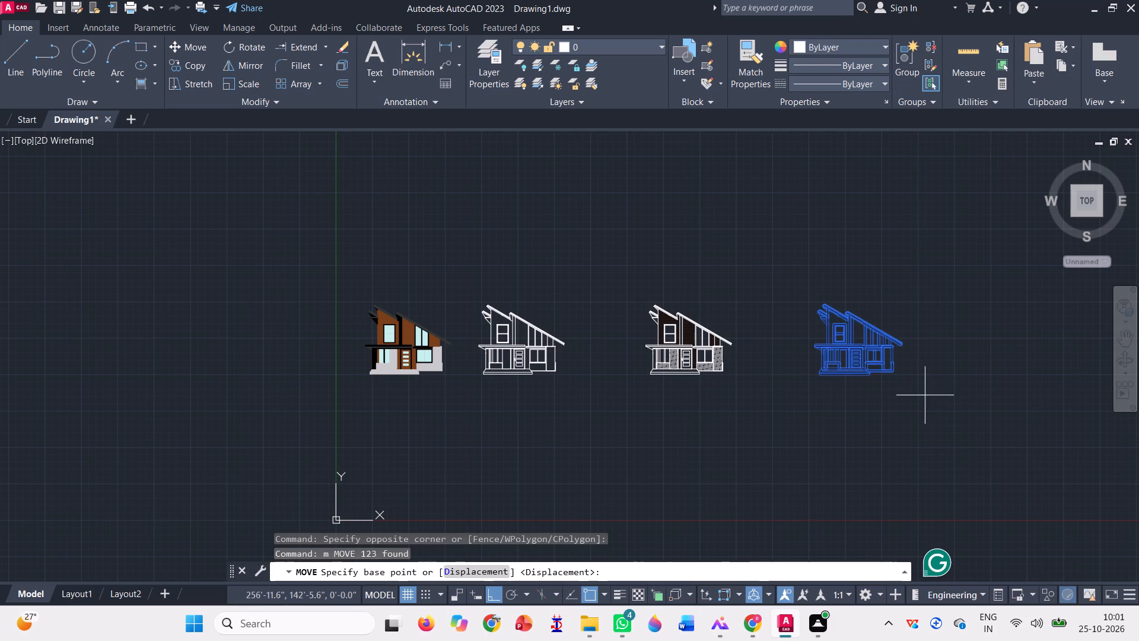
scroll(925, 394, "up", 3)
scroll(791, 315, "up", 4)
scroll(852, 224, "up", 3)
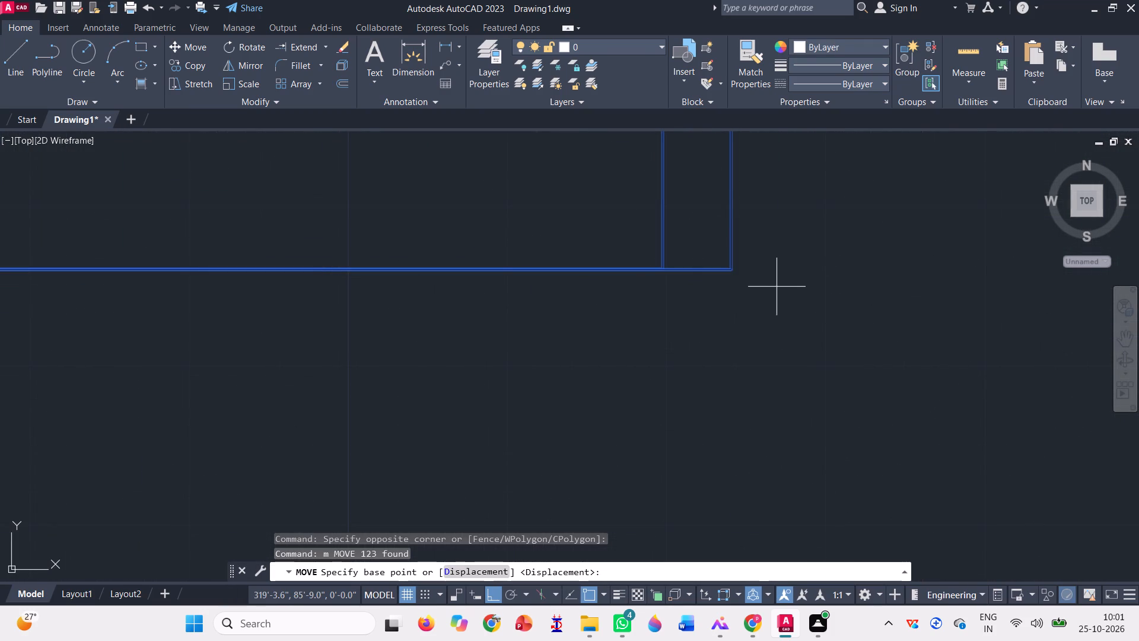
left_click(731, 272)
scroll(931, 336, "down", 10)
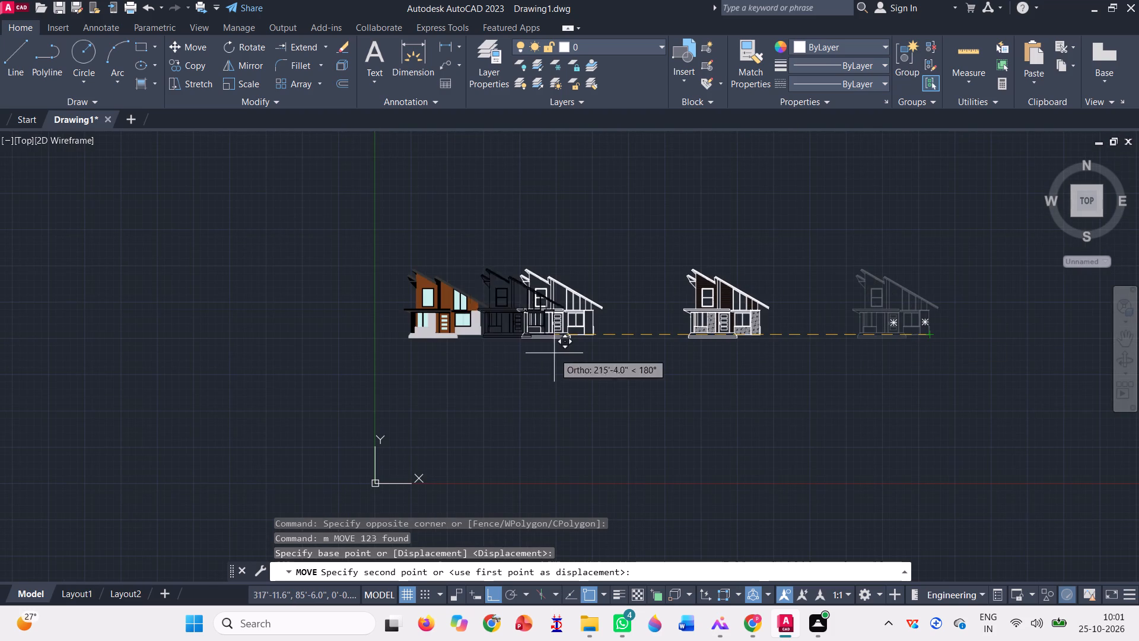
scroll(470, 340, "up", 6)
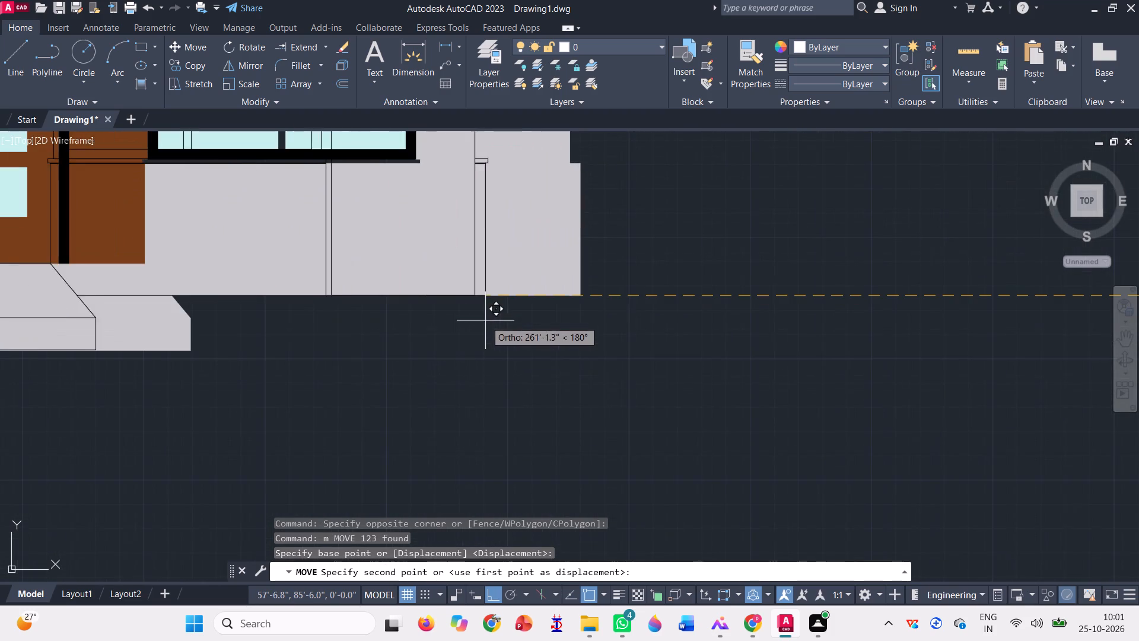
left_click(581, 294)
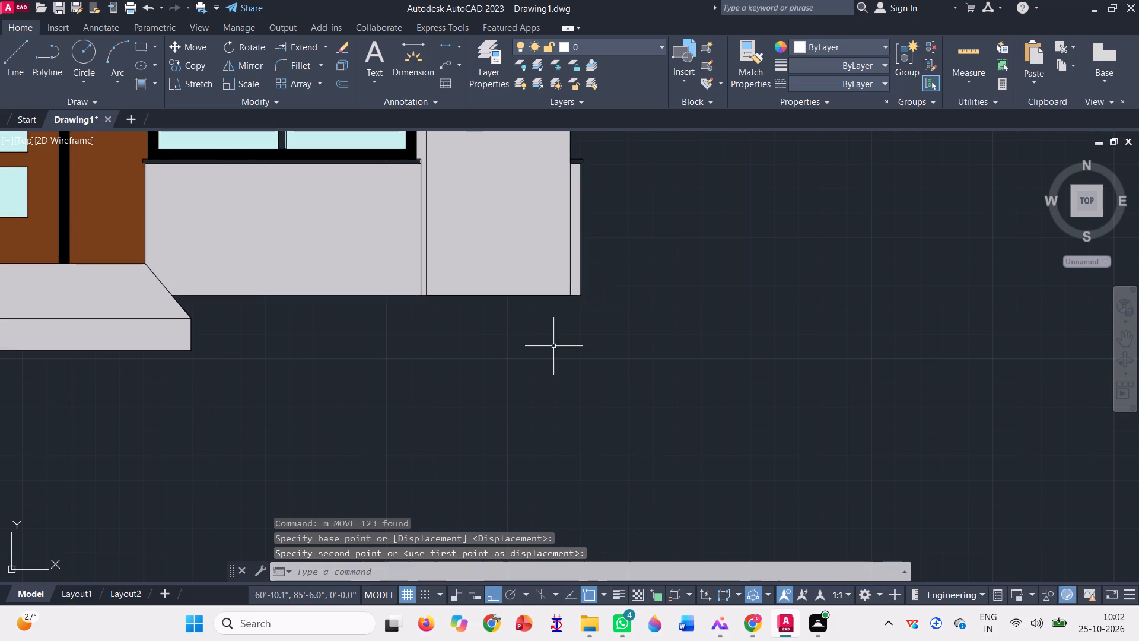
Move the HOUND and line texture hatches from the textured elevation onto the coloured elevation, matching their lower-right wall corners.
scroll(553, 346, "down", 6)
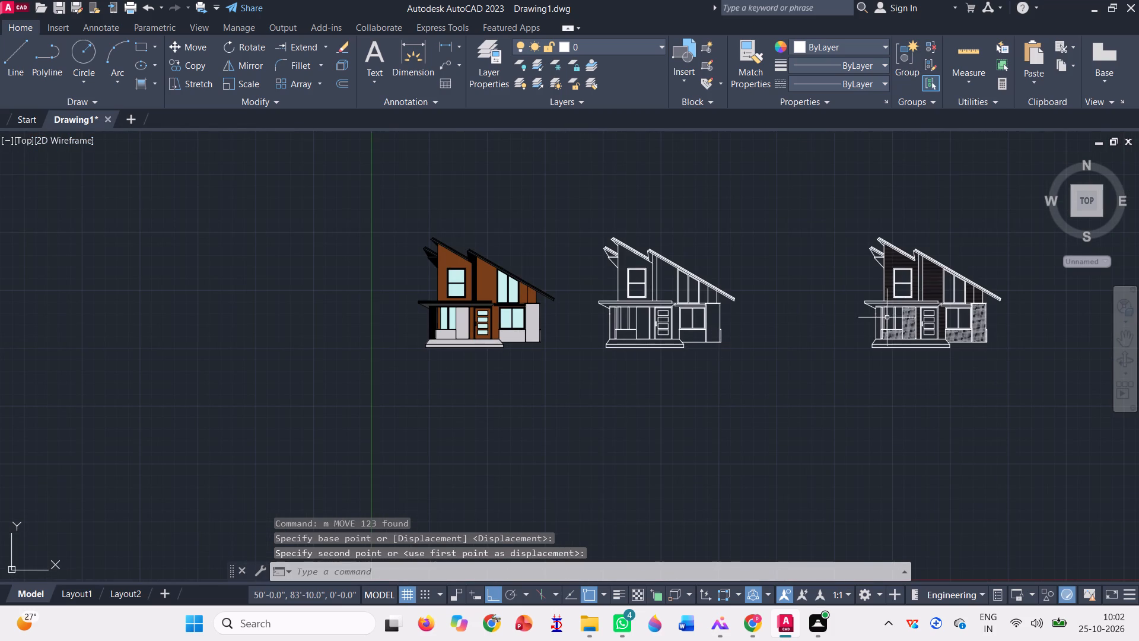
scroll(913, 319, "up", 3)
left_click(912, 318)
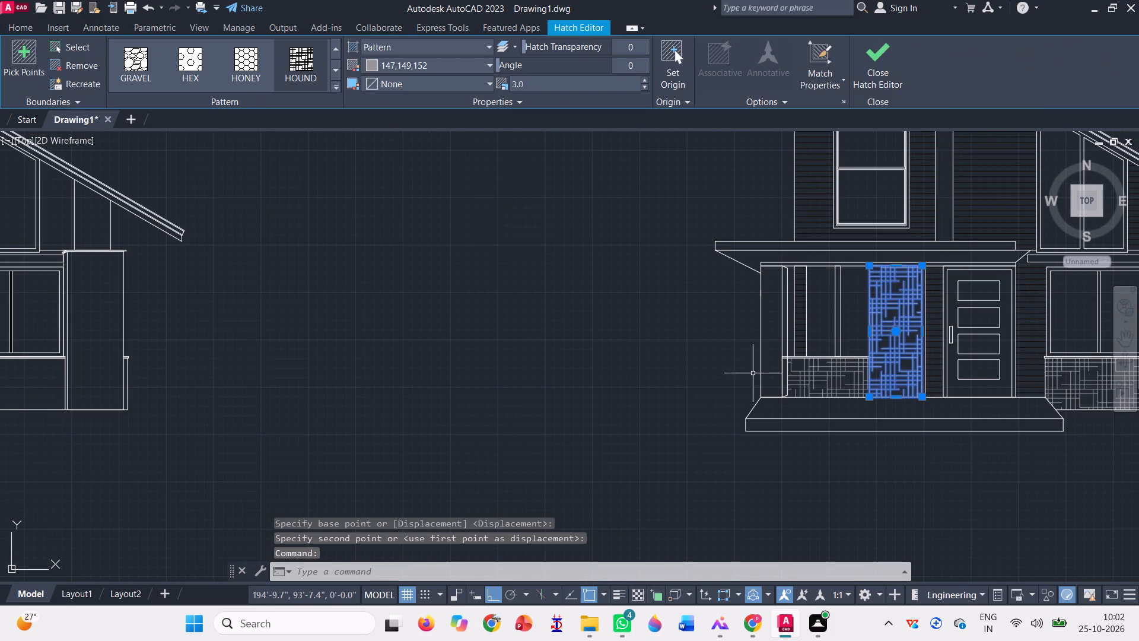
left_click(806, 373)
scroll(476, 427, "down", 2)
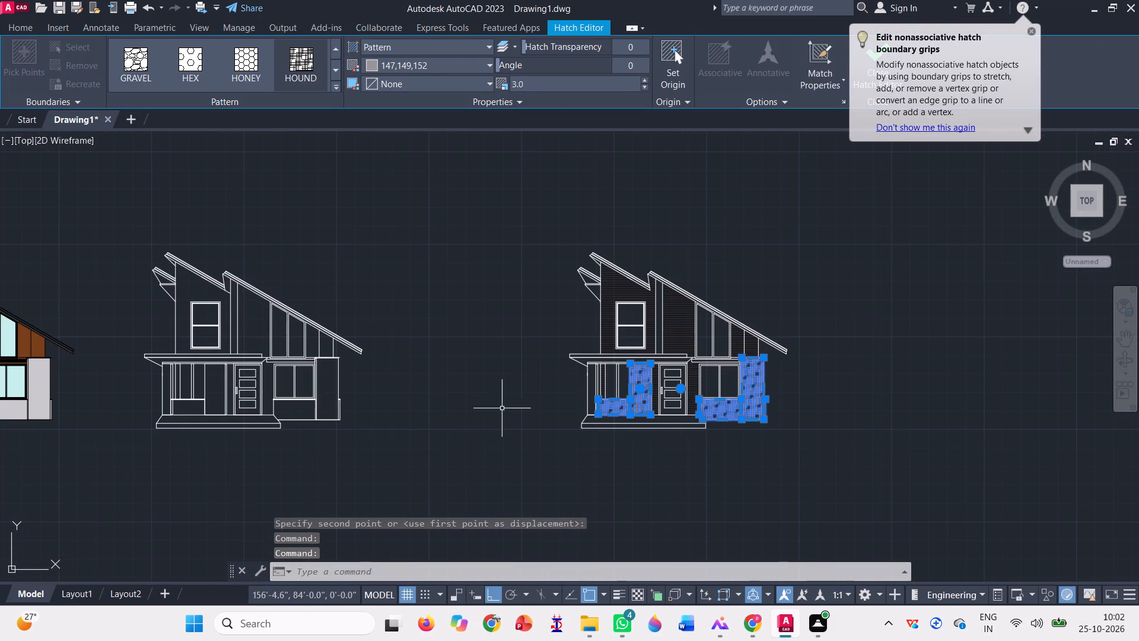
scroll(670, 300, "up", 3)
left_click(679, 345)
scroll(510, 303, "down", 3)
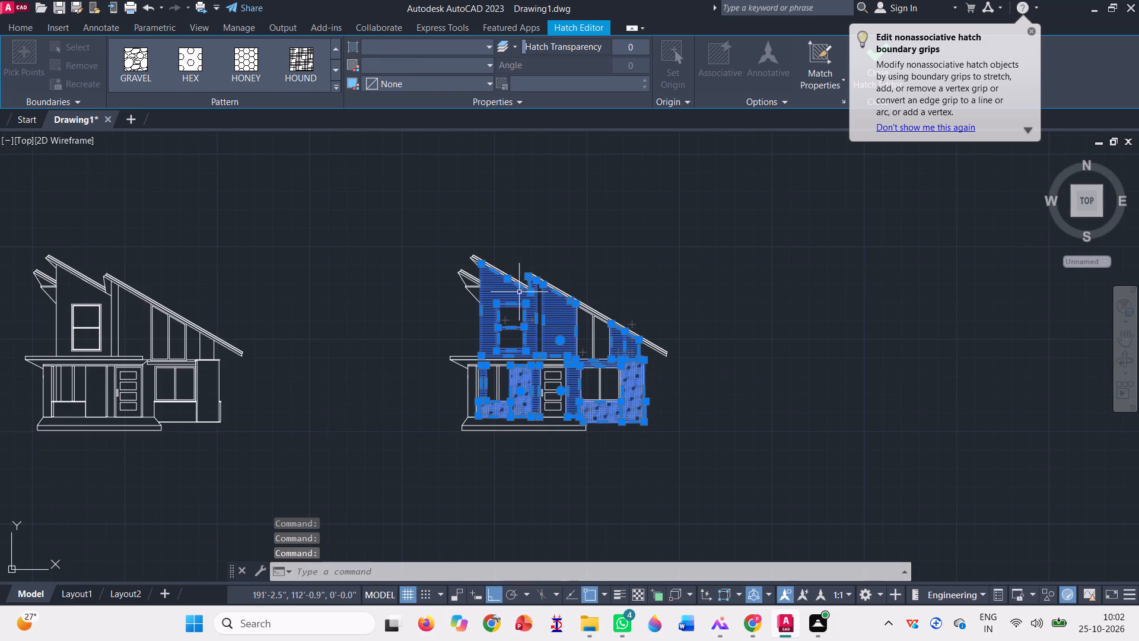
type("m")
key("space")
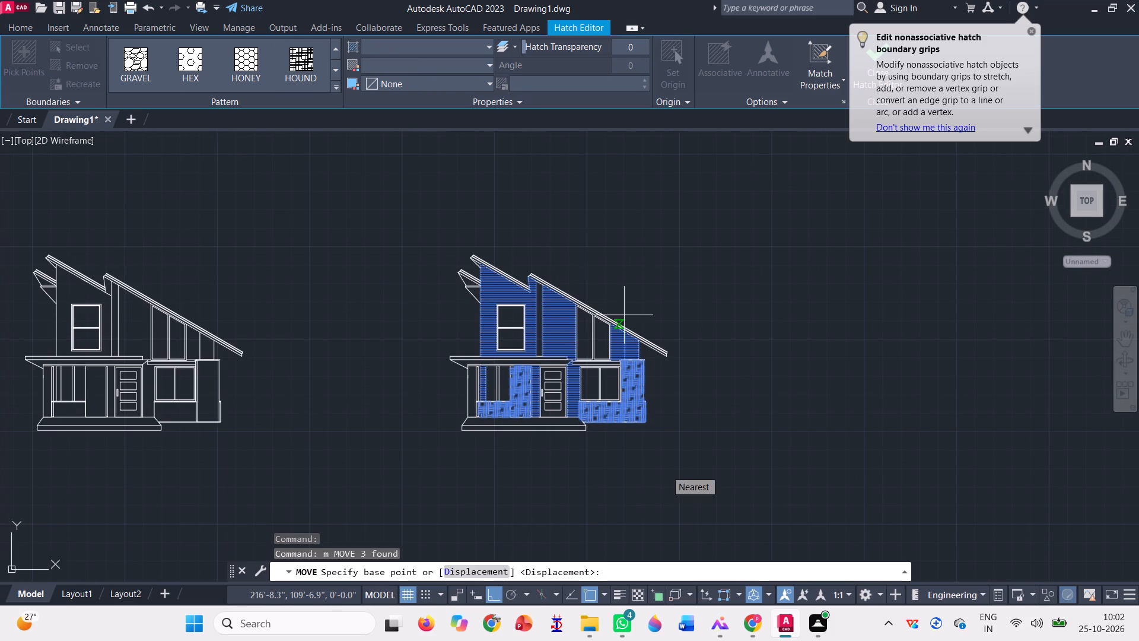
scroll(648, 493, "up", 2)
scroll(652, 304, "up", 3)
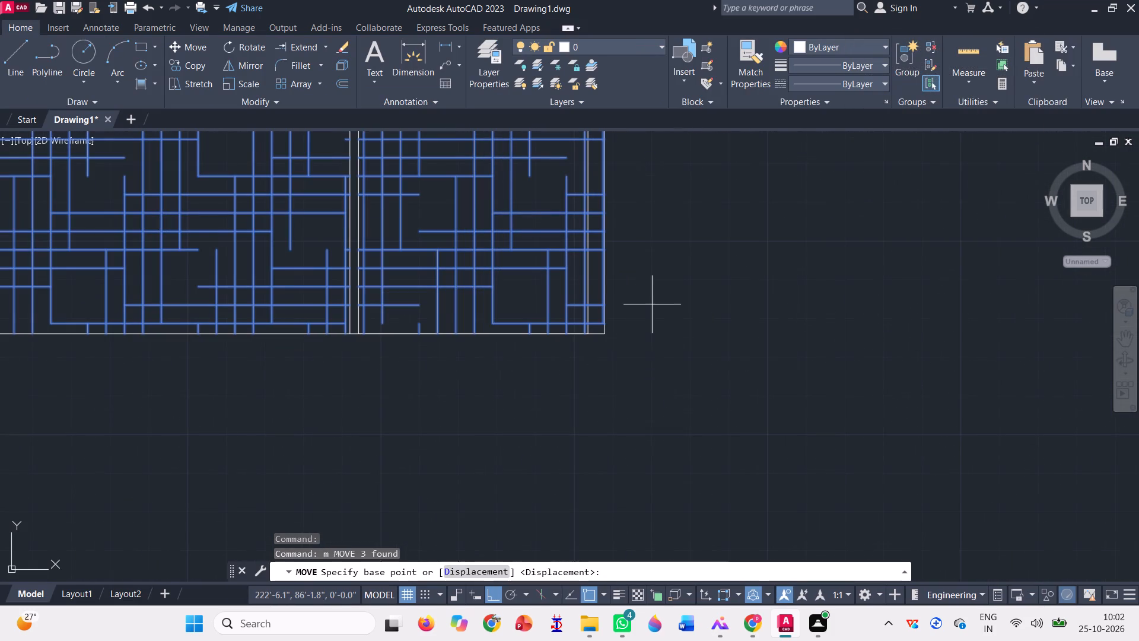
left_click(609, 334)
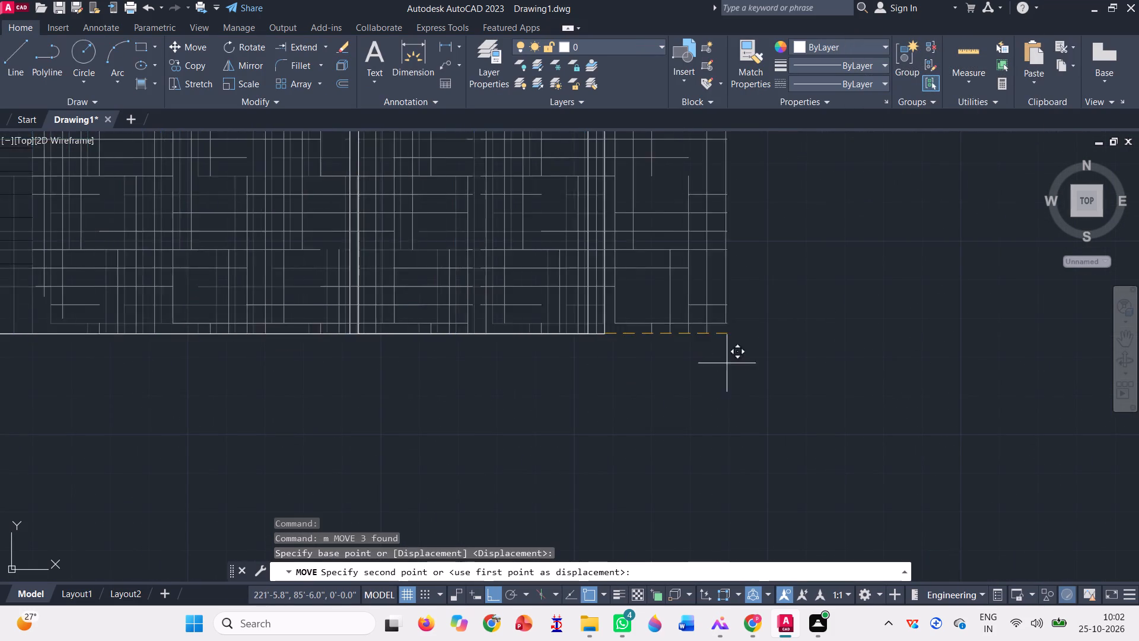
scroll(879, 377, "down", 5)
scroll(725, 373, "down", 1)
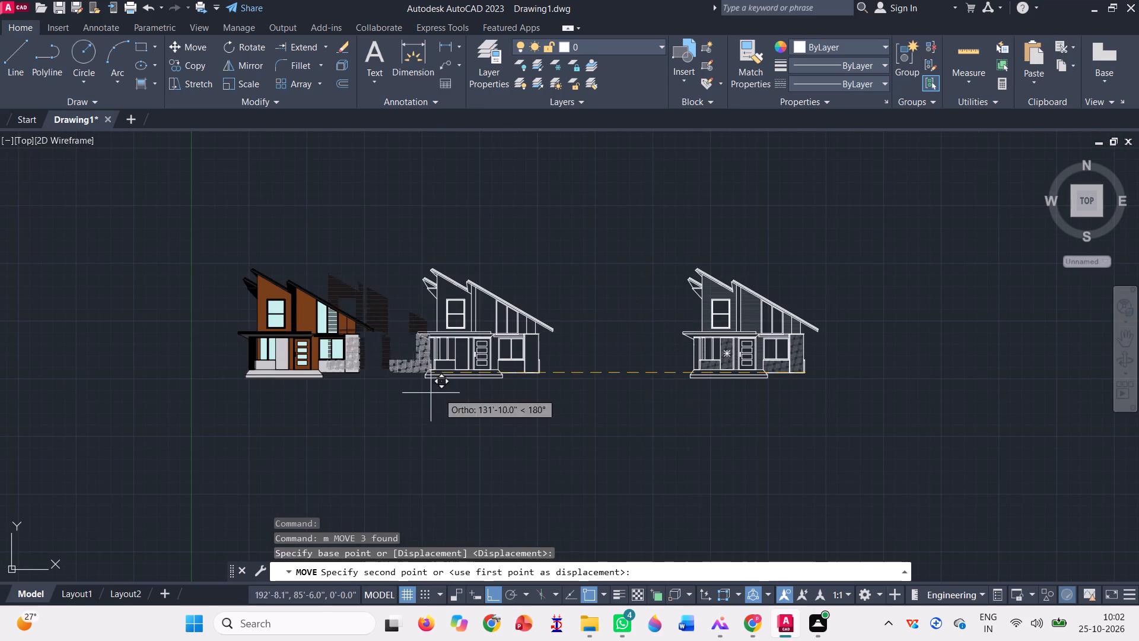
scroll(349, 388, "up", 3)
scroll(418, 313, "up", 3)
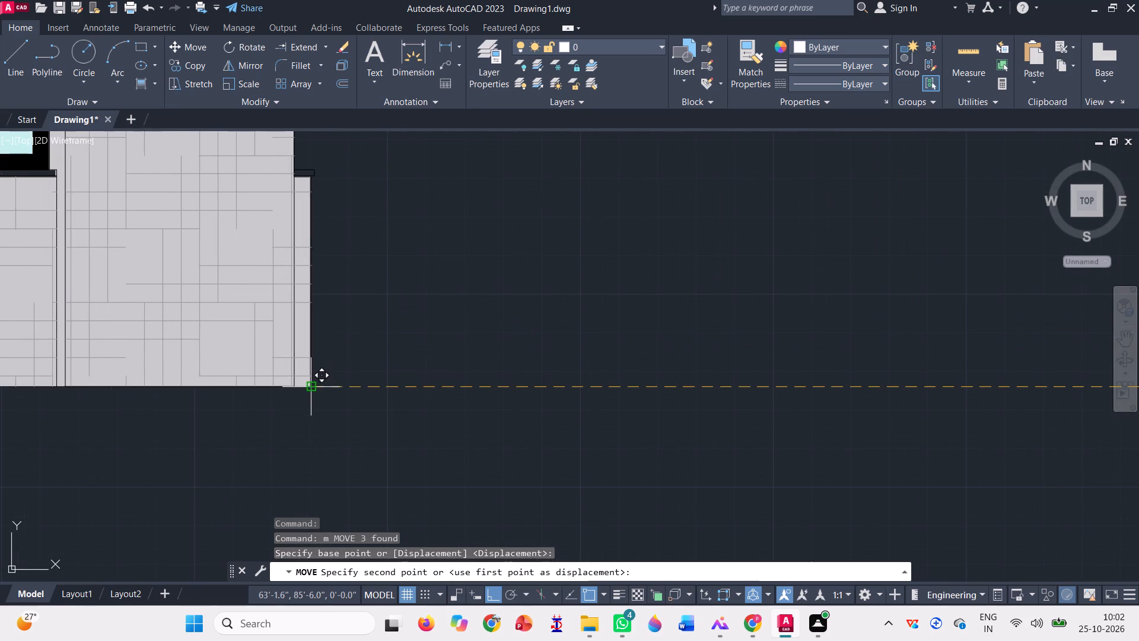
left_click(308, 386)
Delete the leftover white linework elevation that the texture hatches were moved from.
scroll(498, 415, "down", 5)
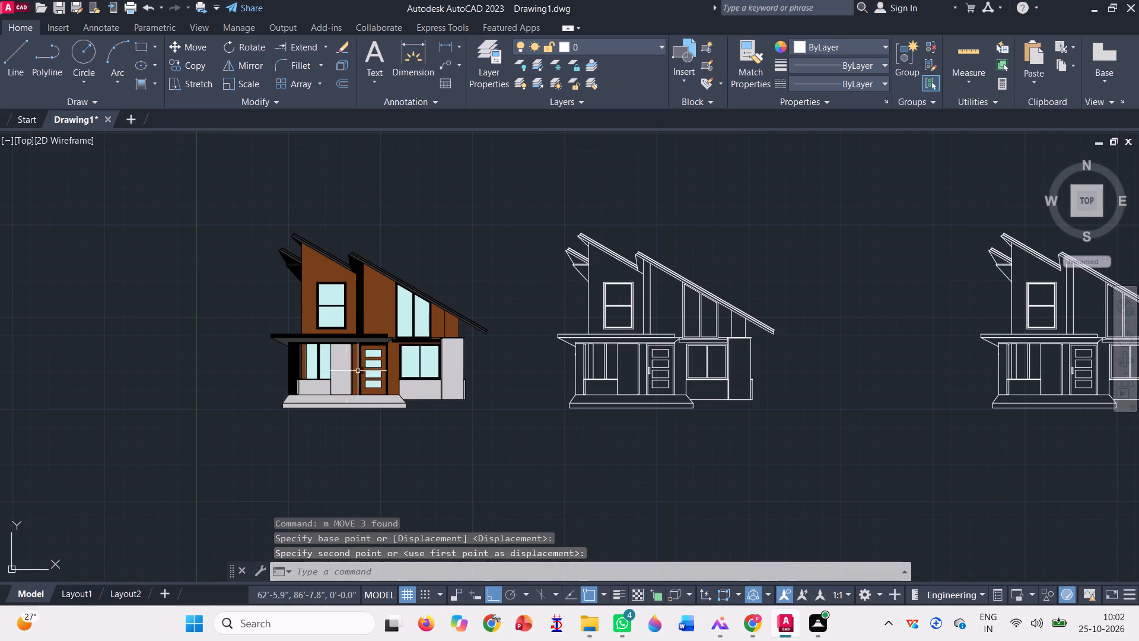
scroll(313, 335, "down", 2)
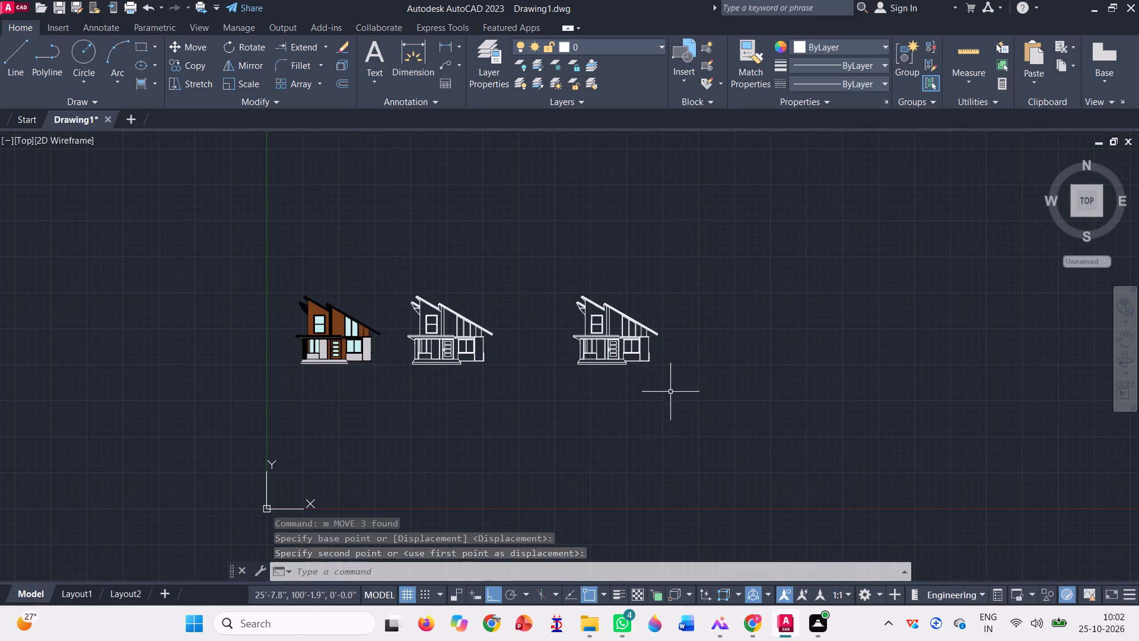
left_click(688, 398)
left_click(569, 275)
key("Delete")
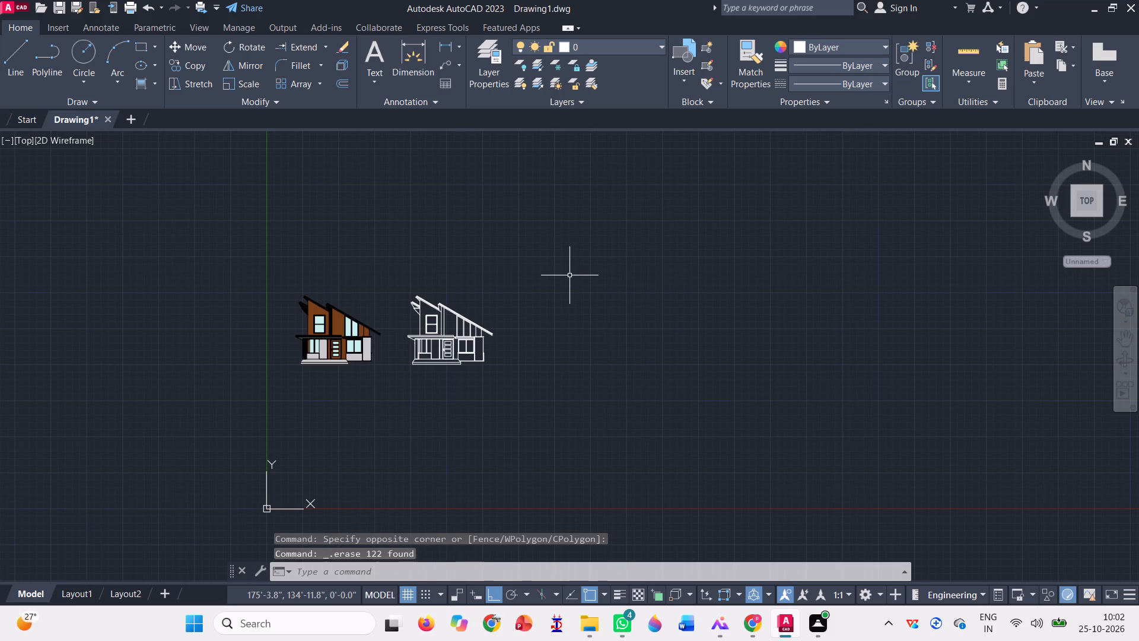
Turn off command log recording with LOGFILEOFF.
scroll(201, 357, "up", 1)
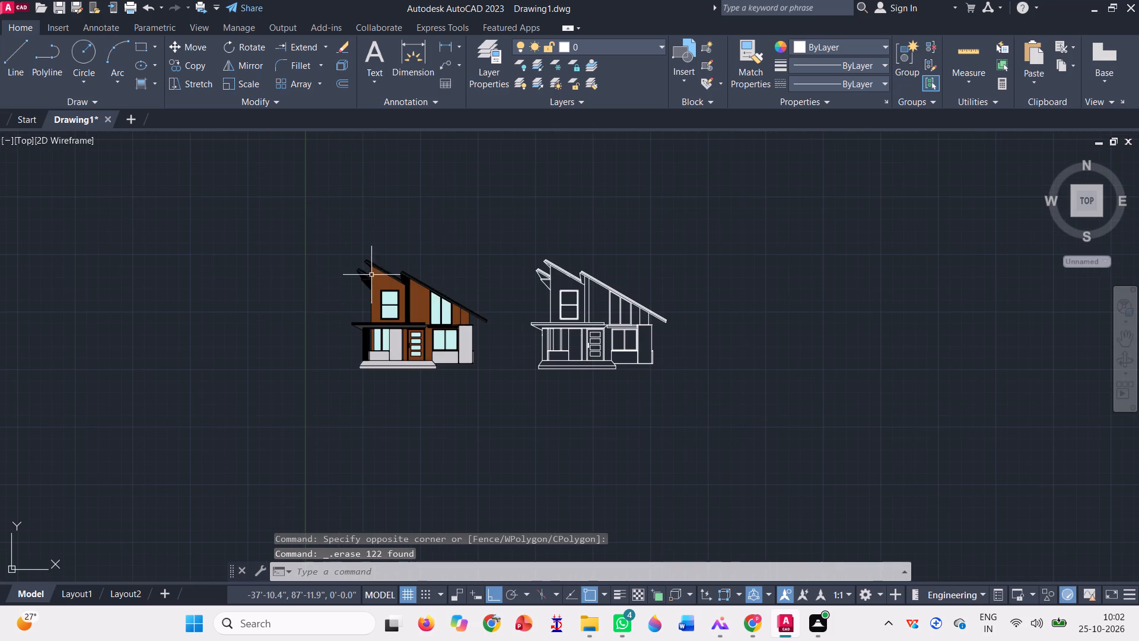
scroll(591, 191, "up", 1)
scroll(212, 438, "up", 1)
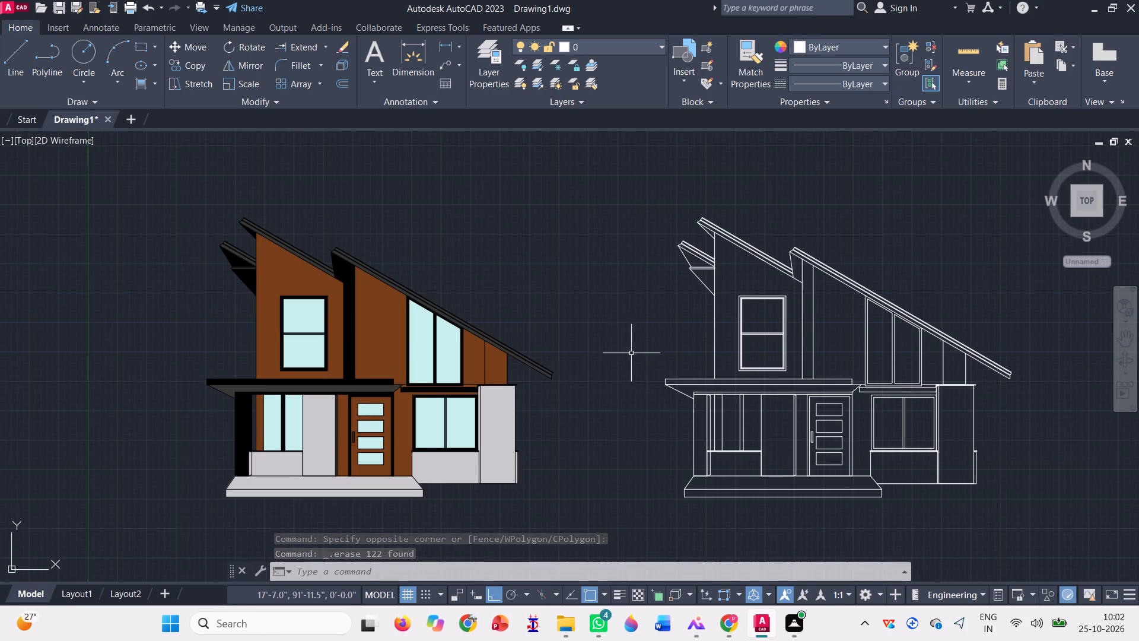
left_click(1120, 338)
left_click_drag(992, 411, 992, 410)
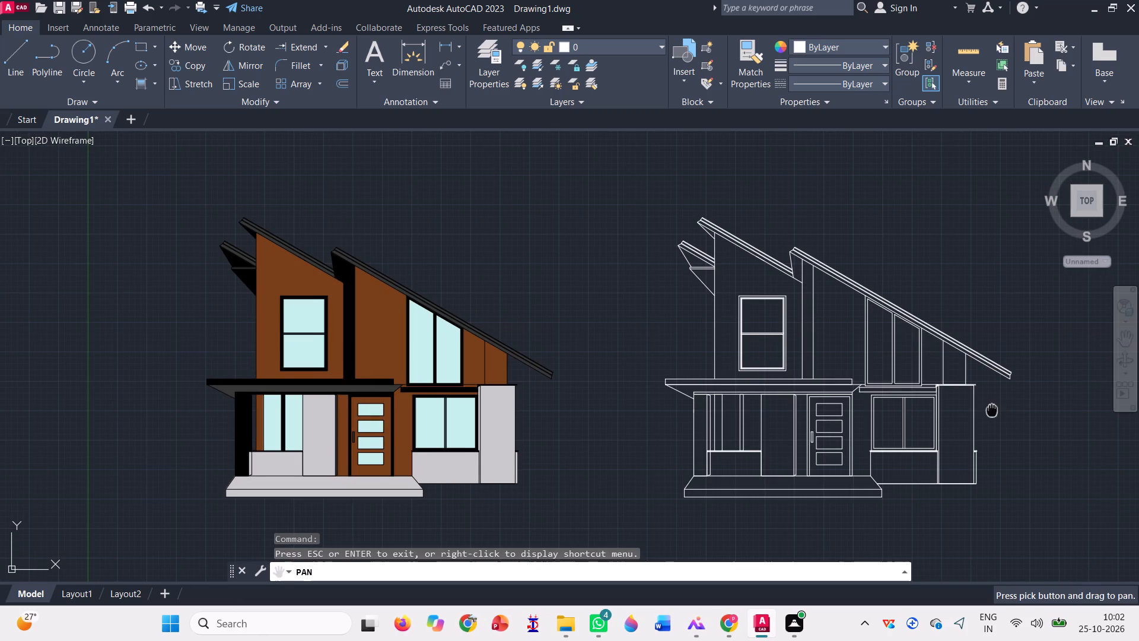
left_click_drag(992, 410, 960, 396)
key("Escape")
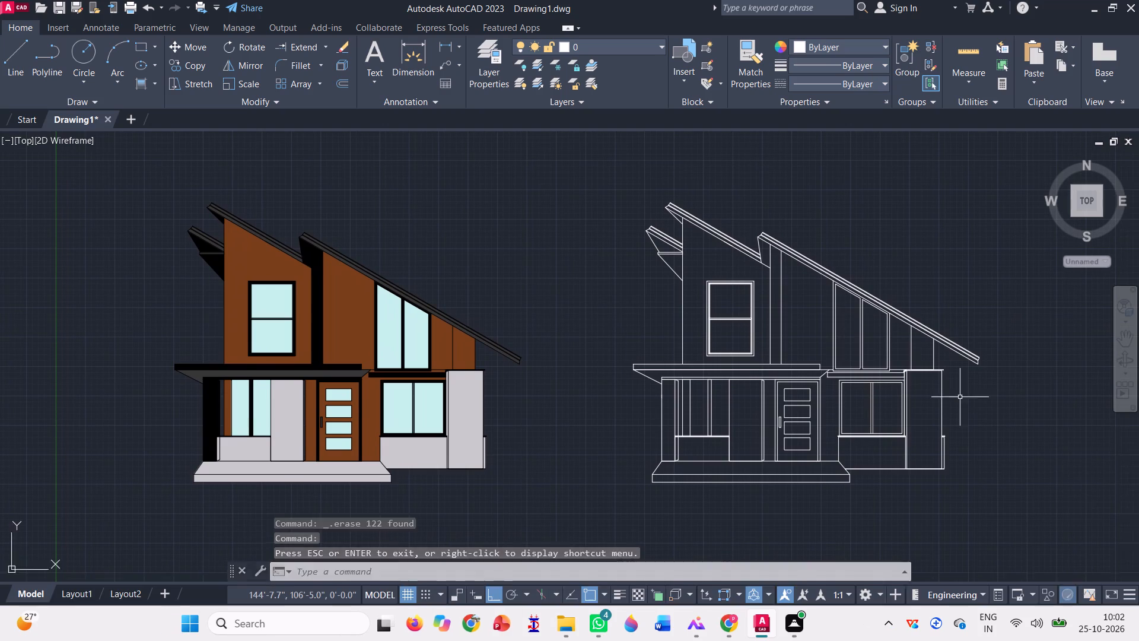
key("Escape")
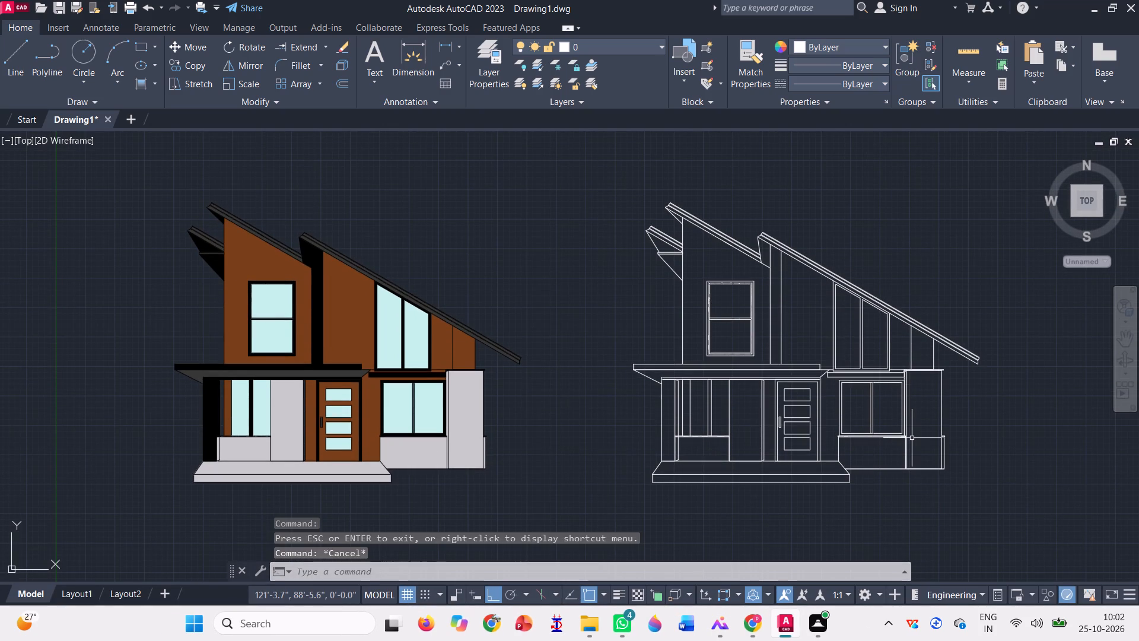
type("lo")
key("g")
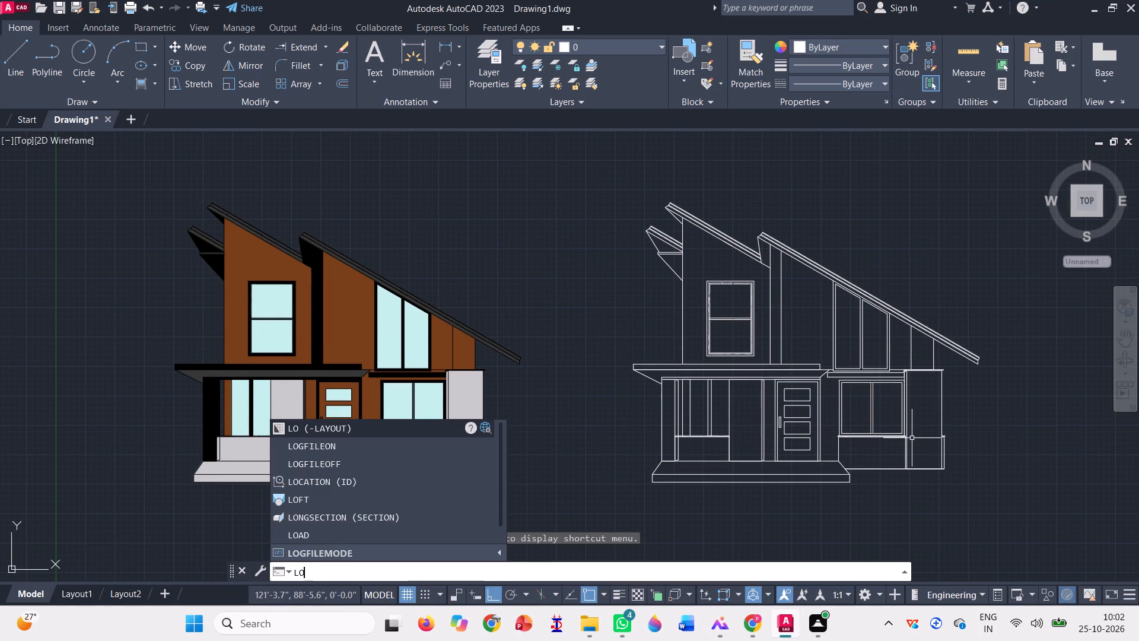
key("Down")
key("Return")
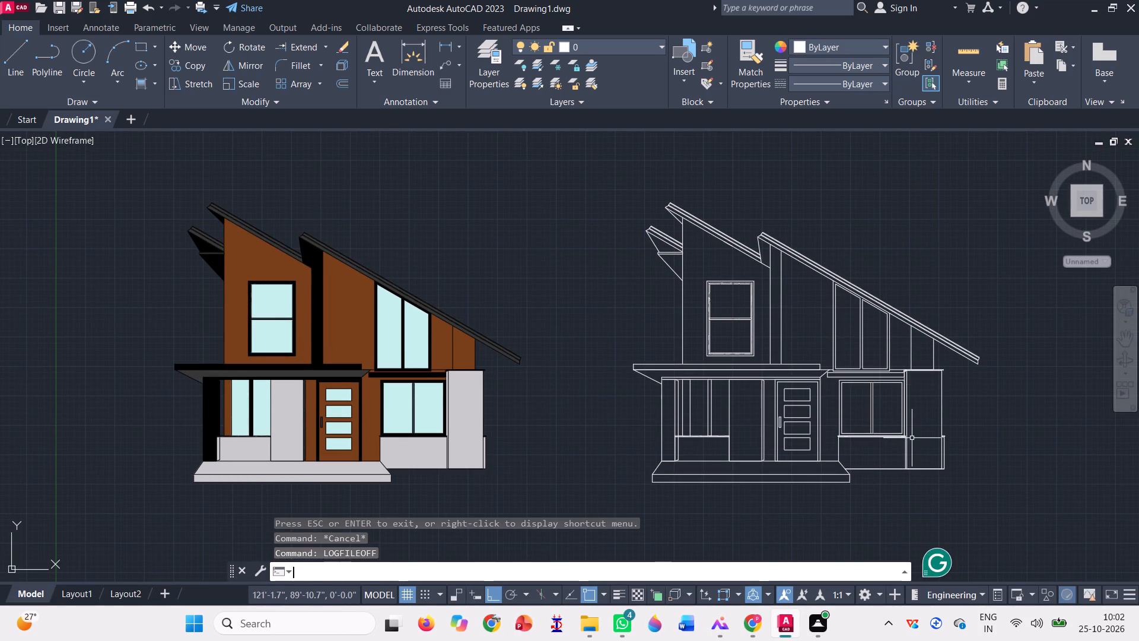
Save the drawing in Documents as Modern Contemporary Bungalow with Asymmetrical Sloping Roof.
key("ctrl+s")
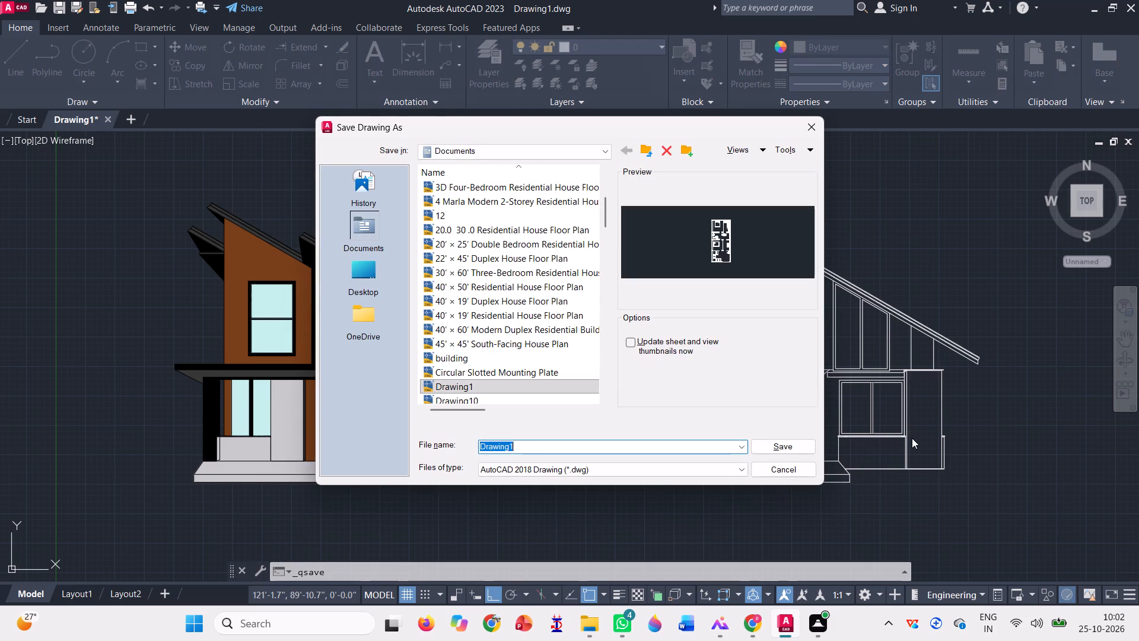
key("BackSpace")
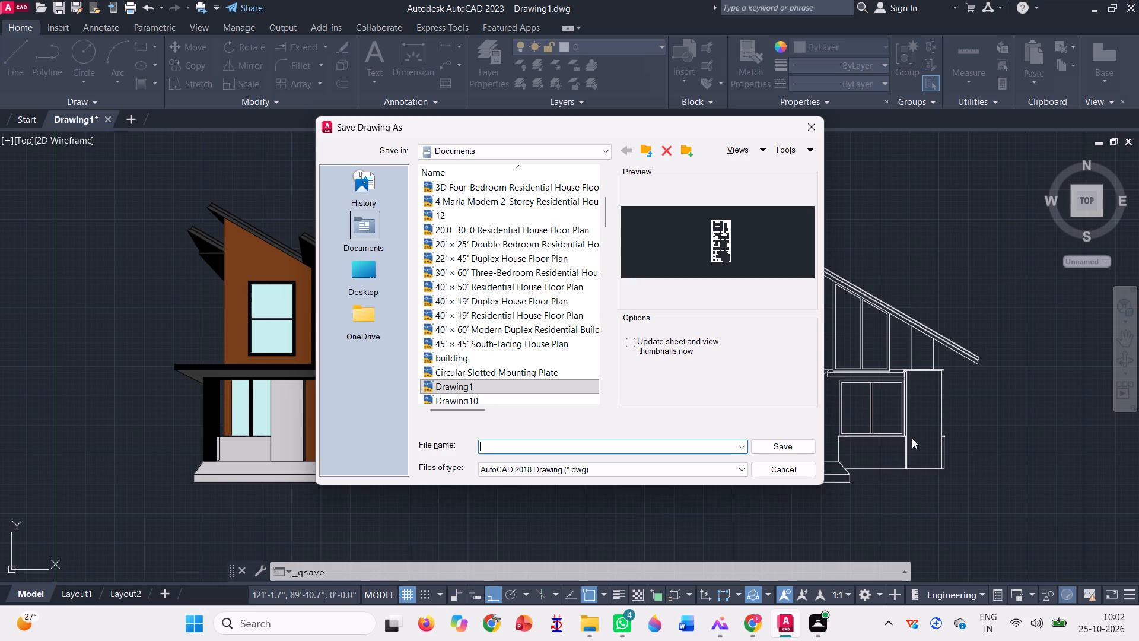
key("ctrl+v")
key("Return")
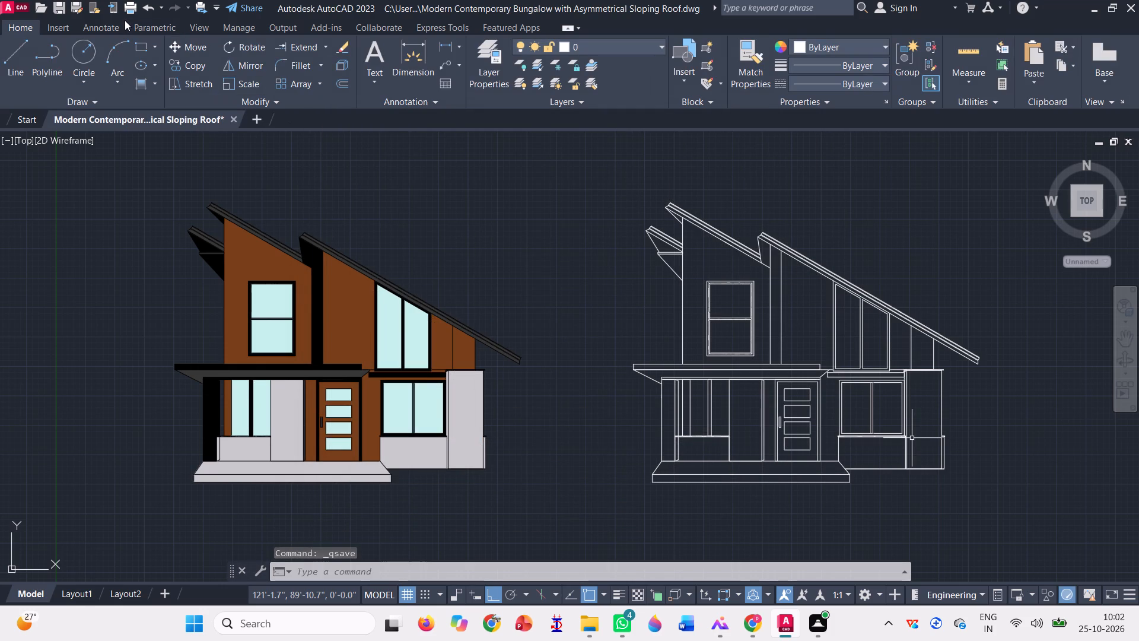
Plot the current display in landscape with AutoCAD PDF (Smallest File).pc3, apply the settings to the layout, save under the suggested name, and close the PDF.
left_click(127, 13)
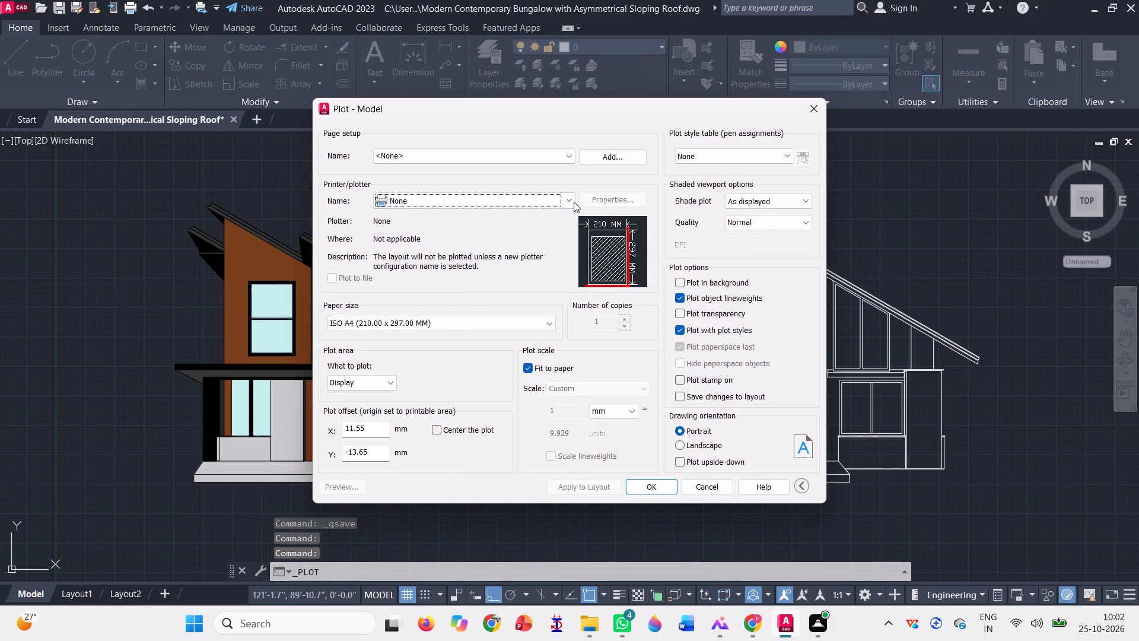
left_click(574, 201)
left_click(511, 275)
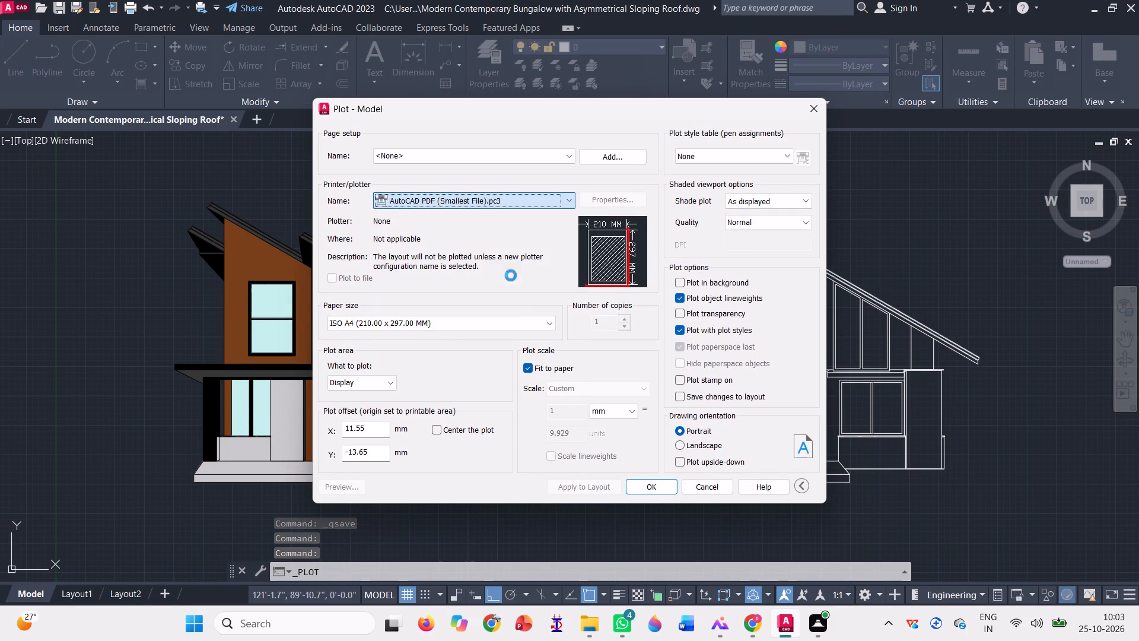
left_click(680, 445)
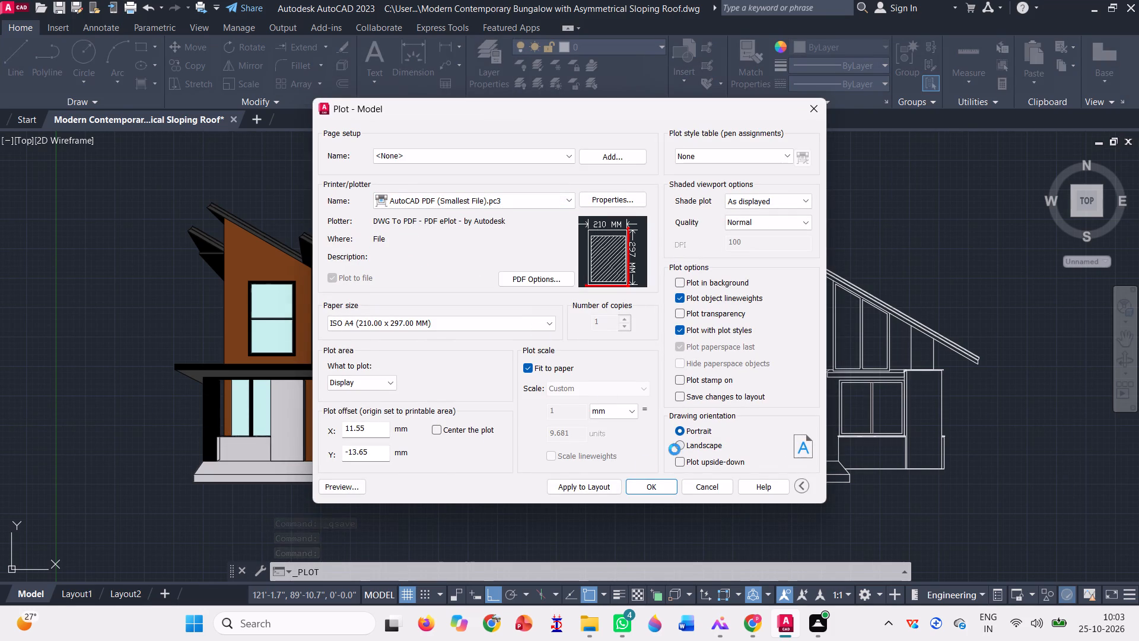
left_click(597, 485)
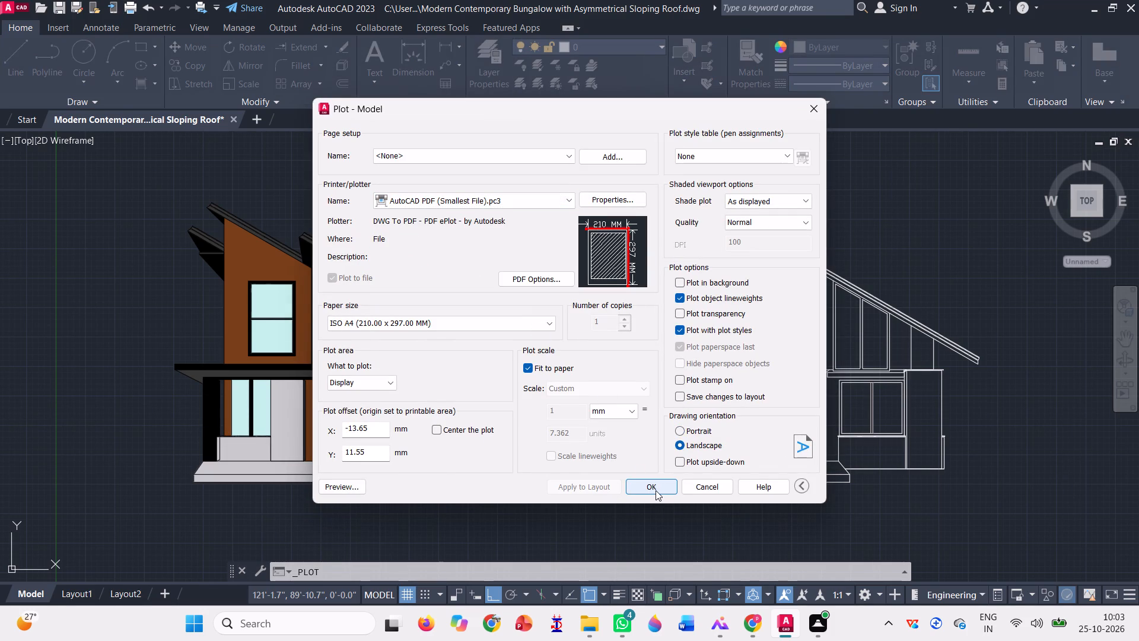
left_click(656, 490)
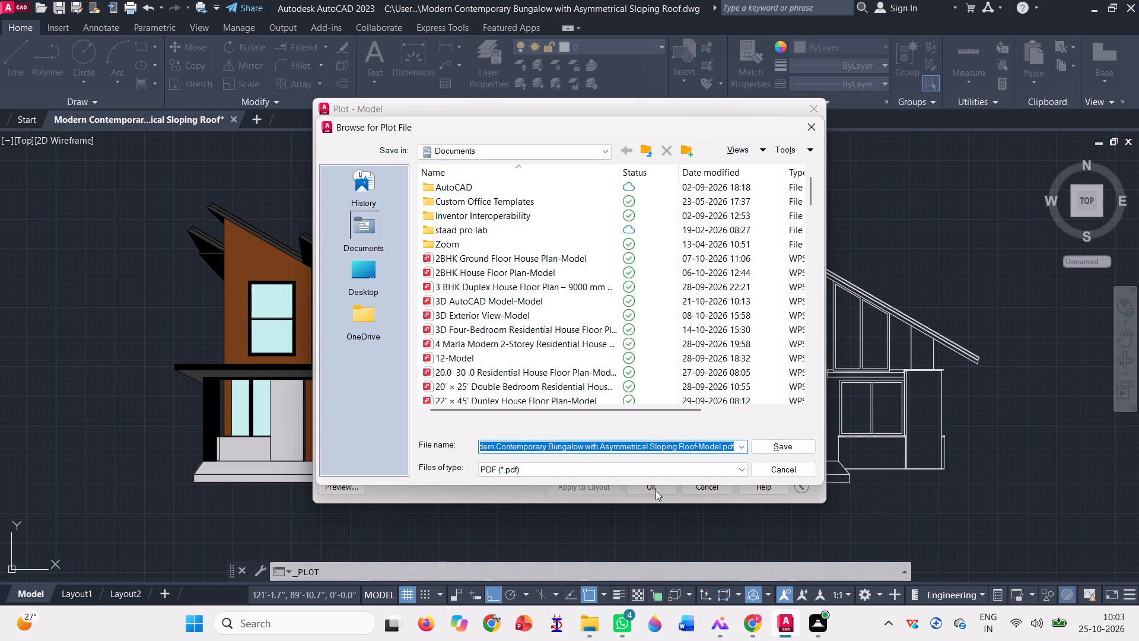
key("Return")
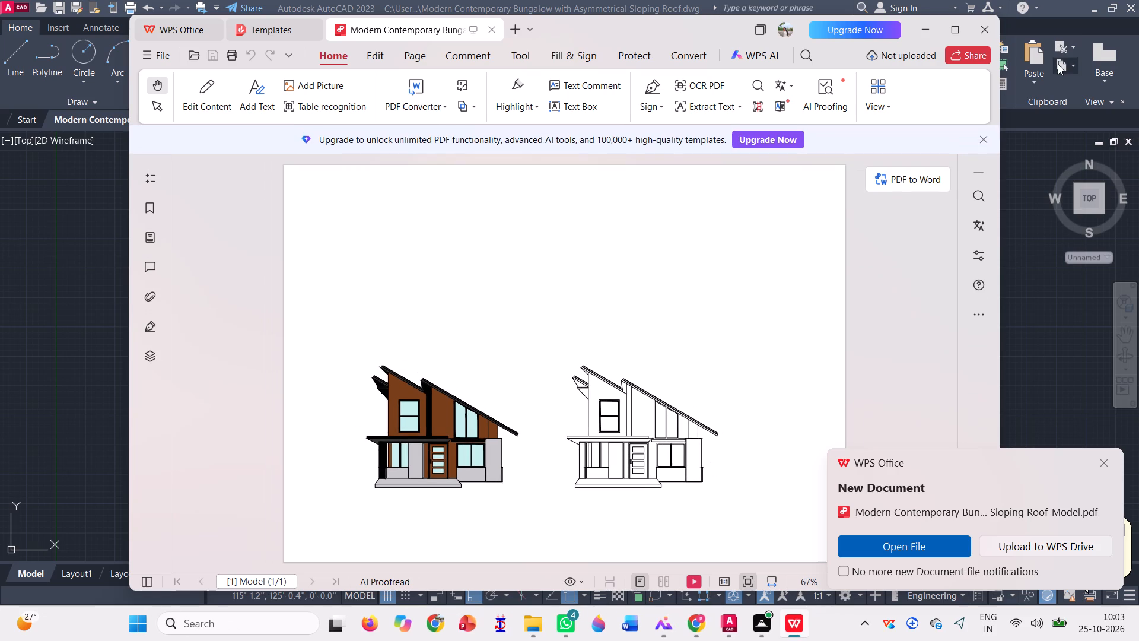
left_click(982, 25)
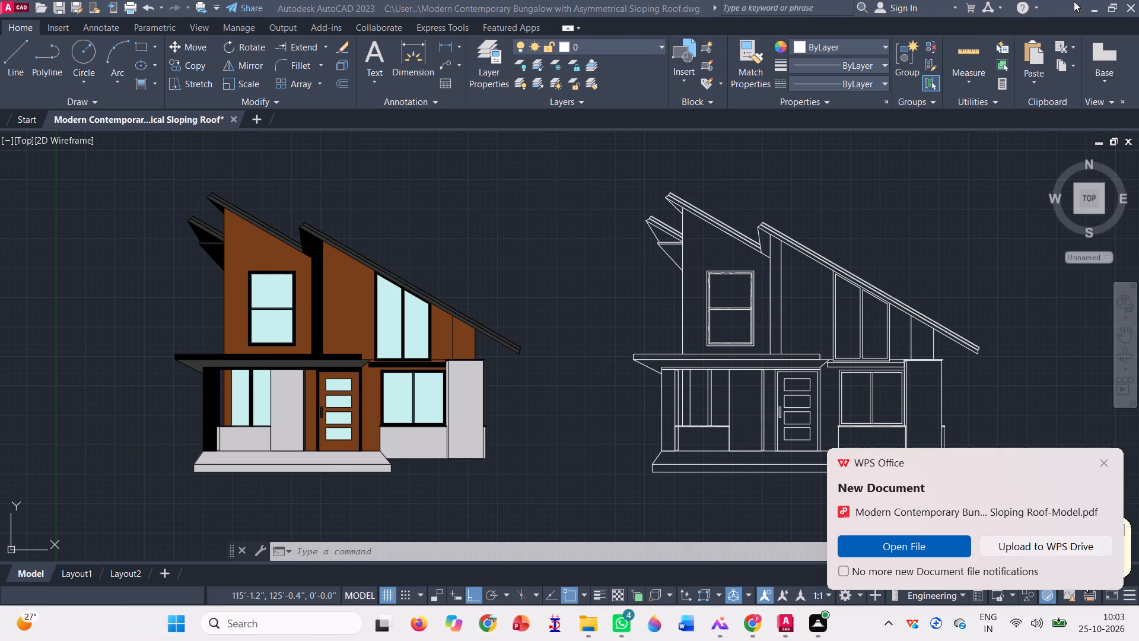